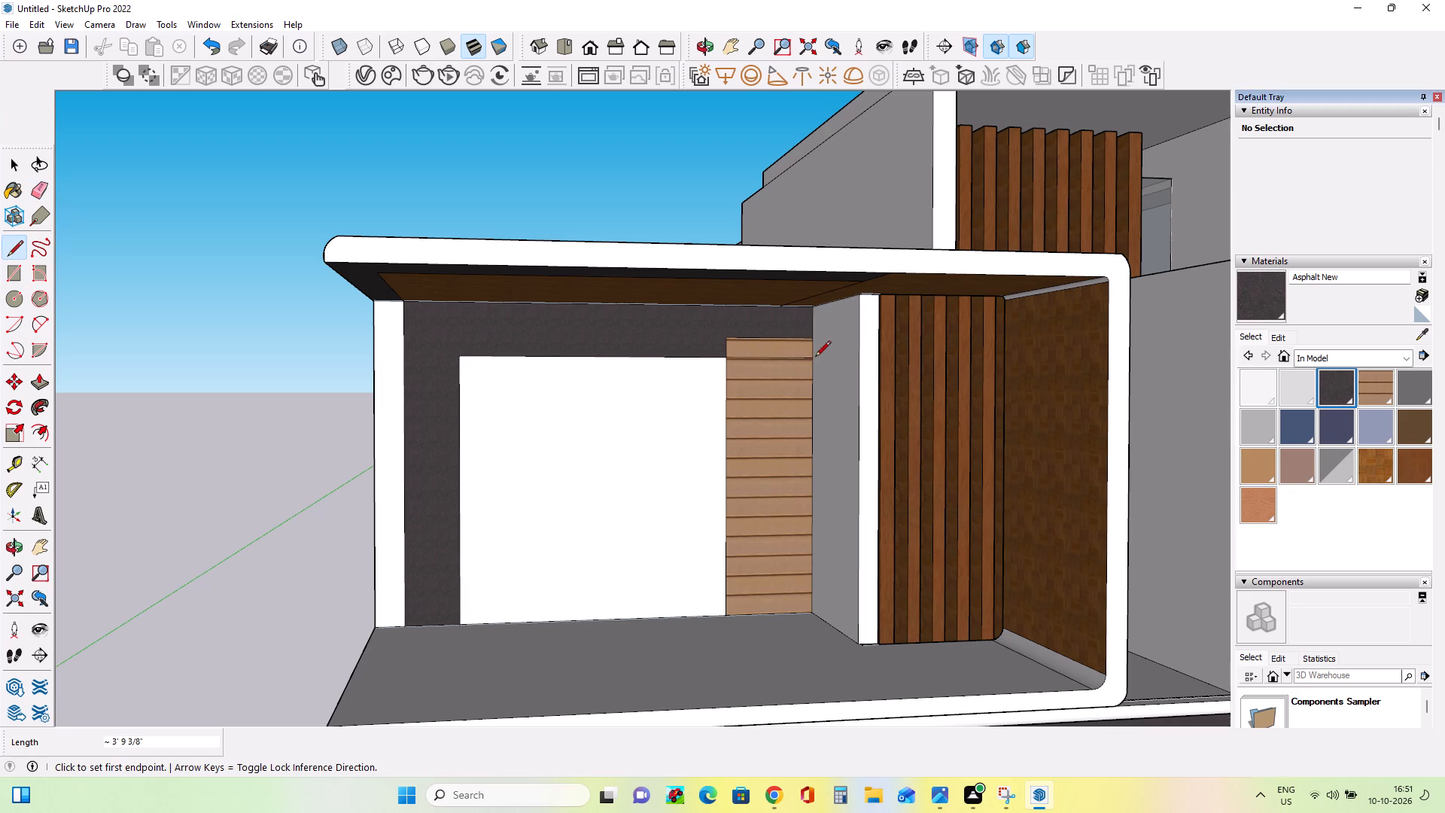
Paint the strip above the upper-floor wood siding with Asphalt New and erase the edges separating it from the dark wall.
left_click(1268, 290)
left_click(786, 349)
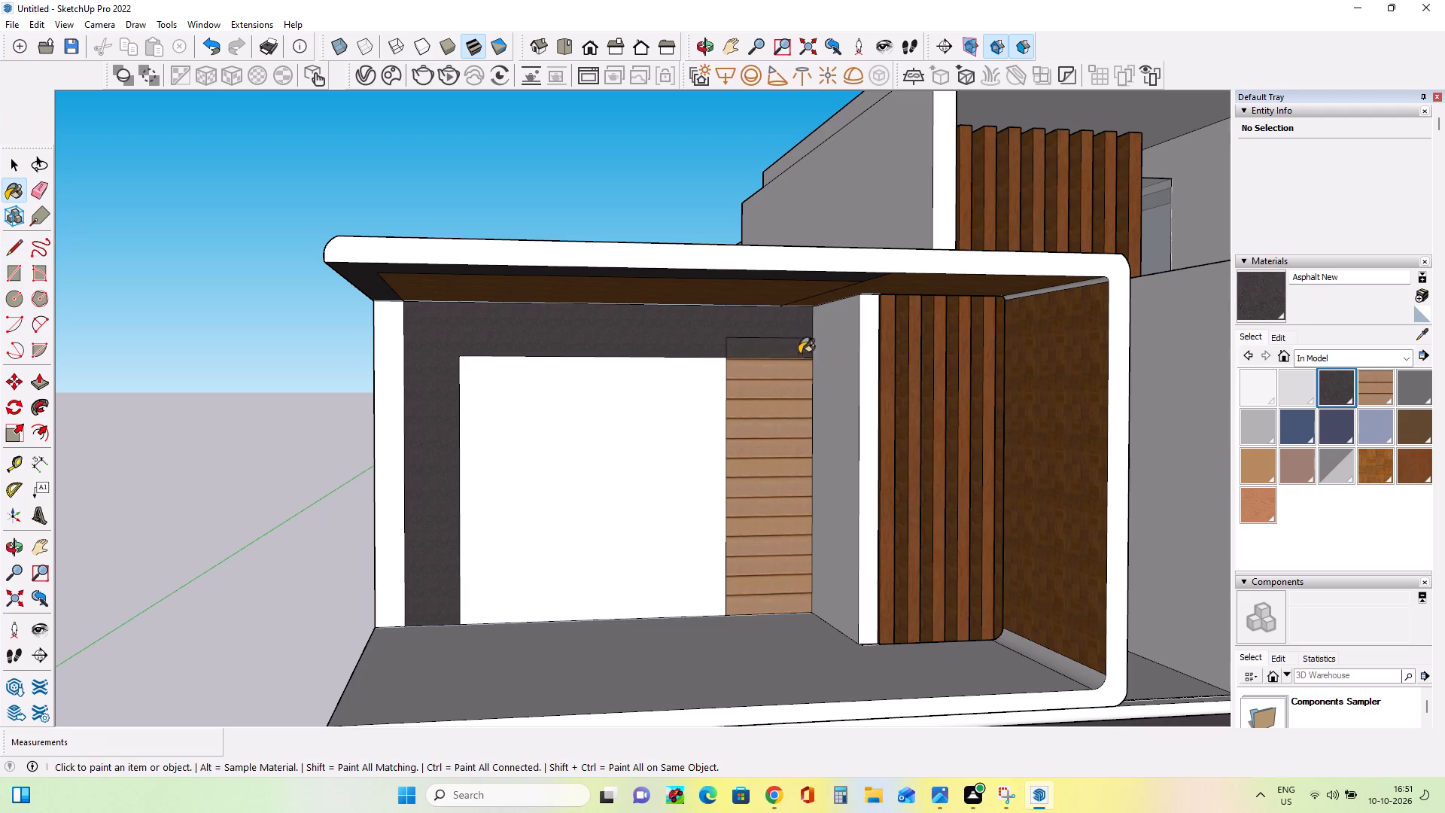
left_click(47, 181)
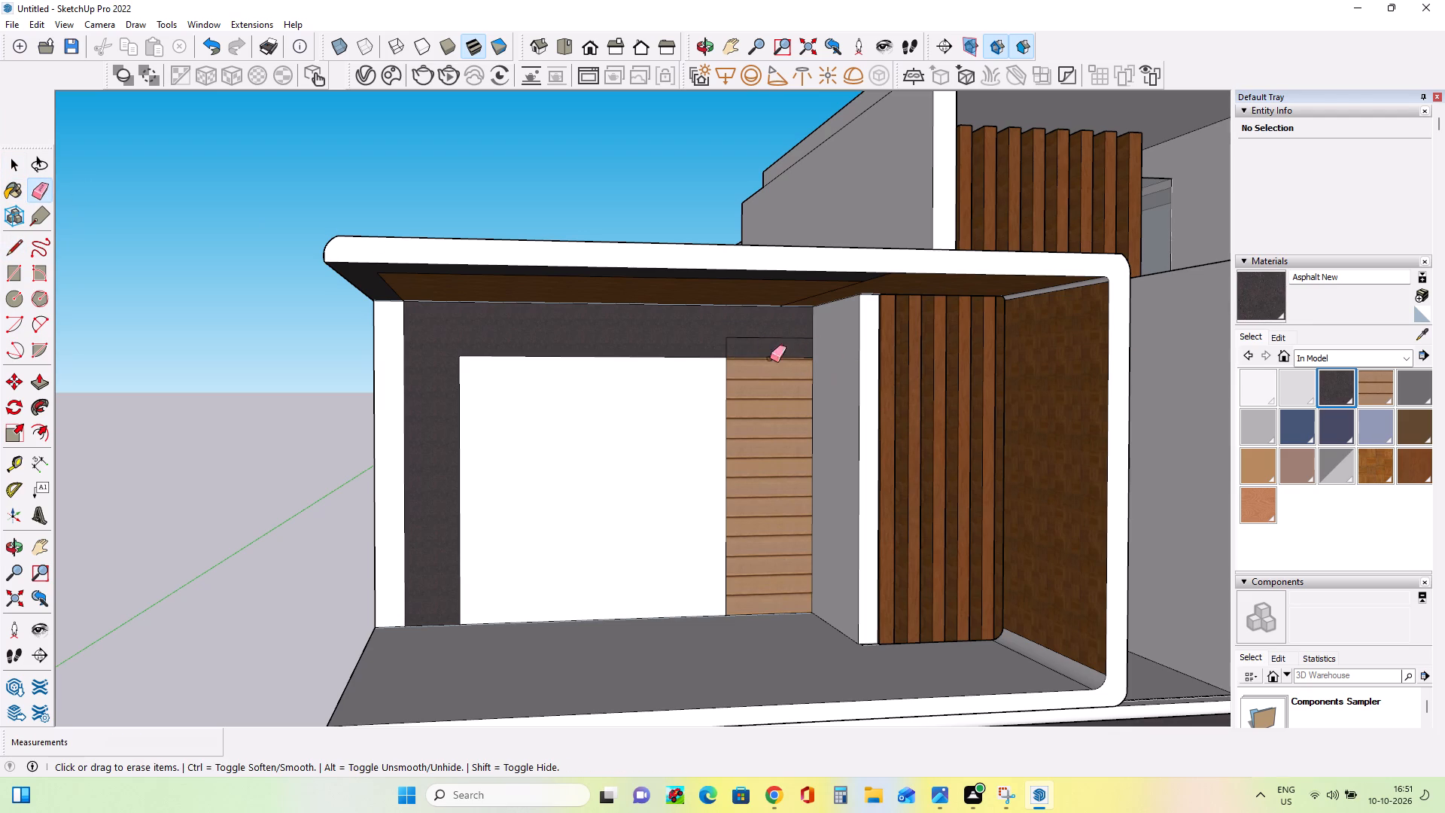
left_click(758, 337)
left_click(727, 345)
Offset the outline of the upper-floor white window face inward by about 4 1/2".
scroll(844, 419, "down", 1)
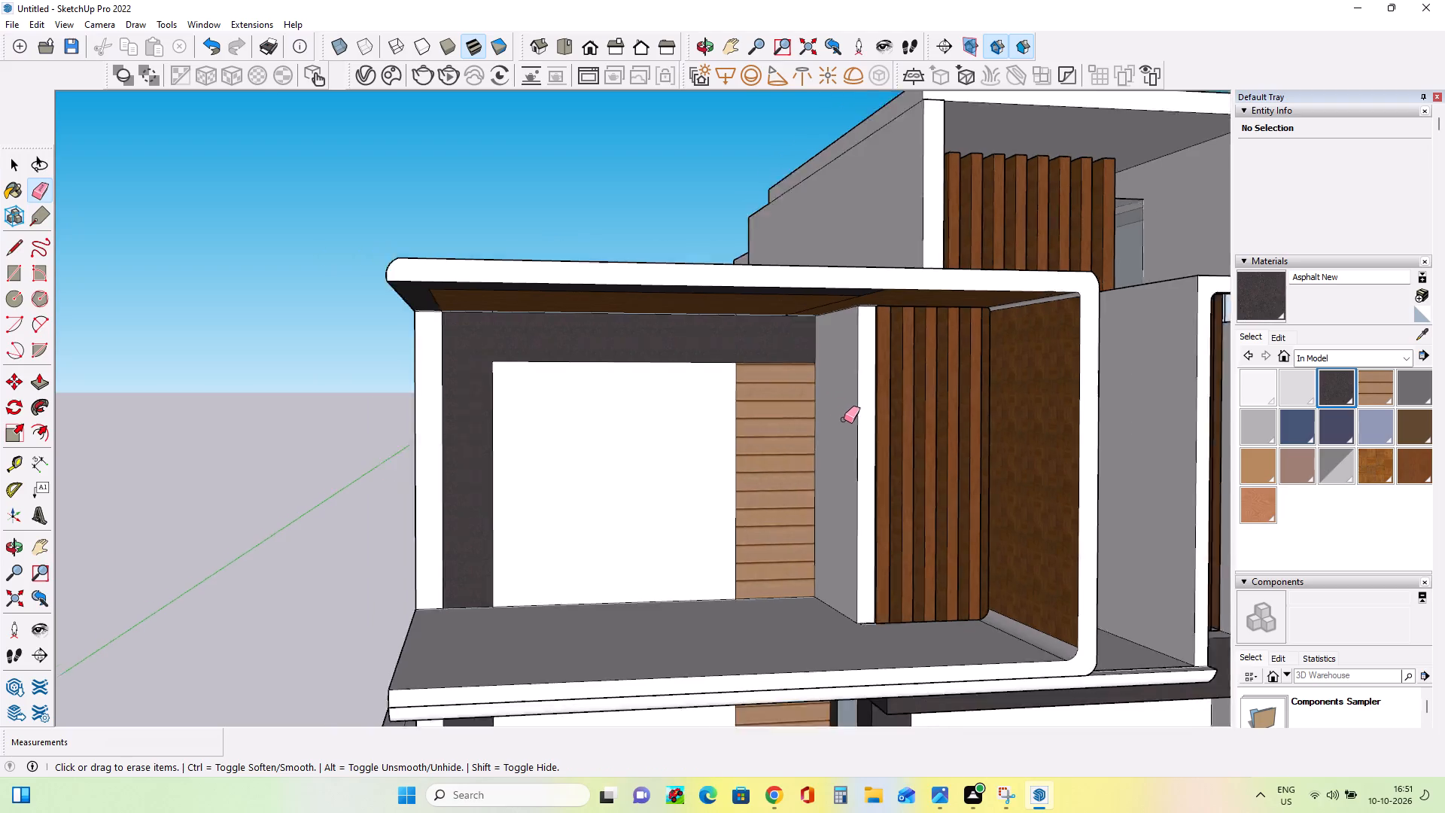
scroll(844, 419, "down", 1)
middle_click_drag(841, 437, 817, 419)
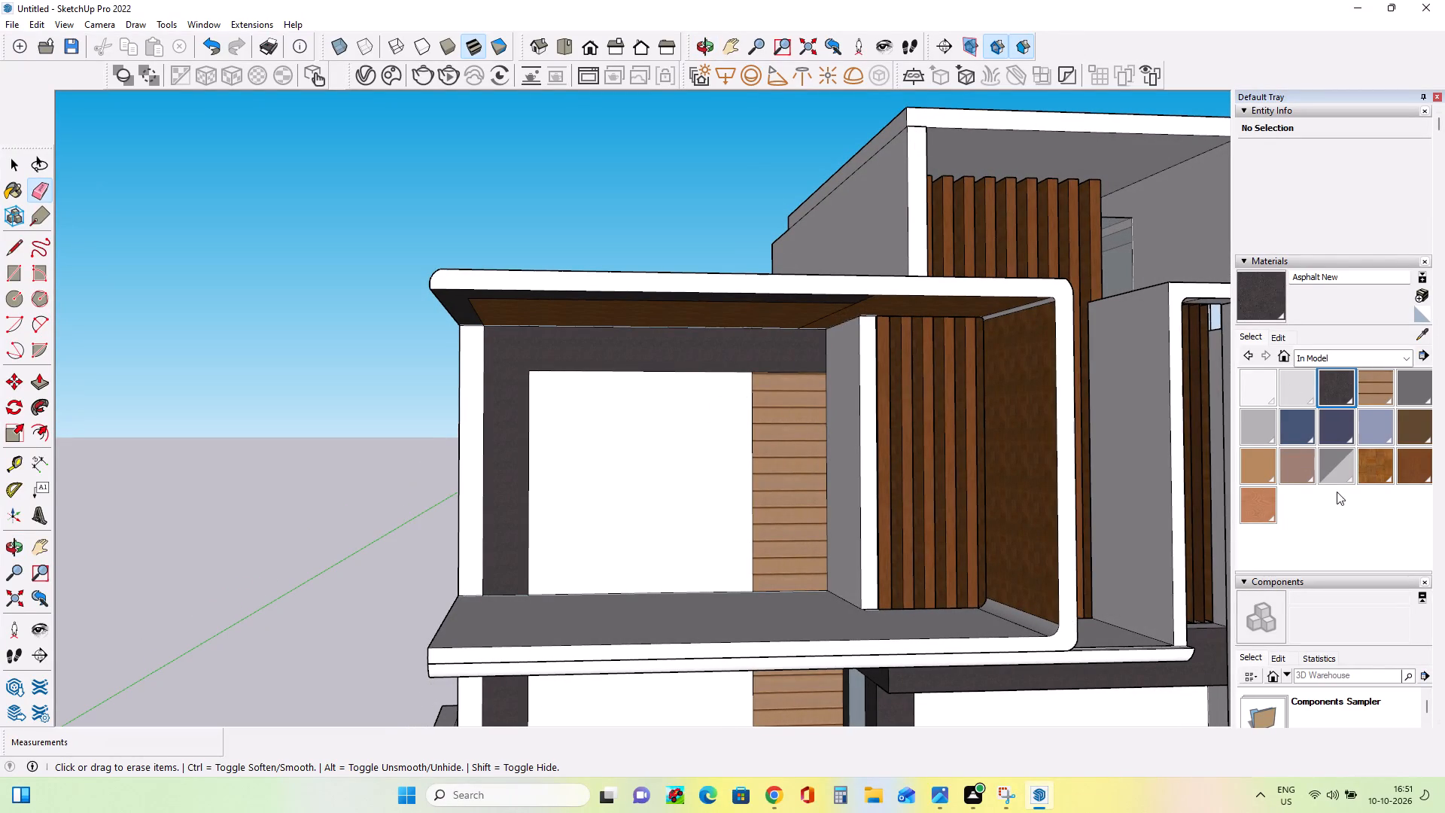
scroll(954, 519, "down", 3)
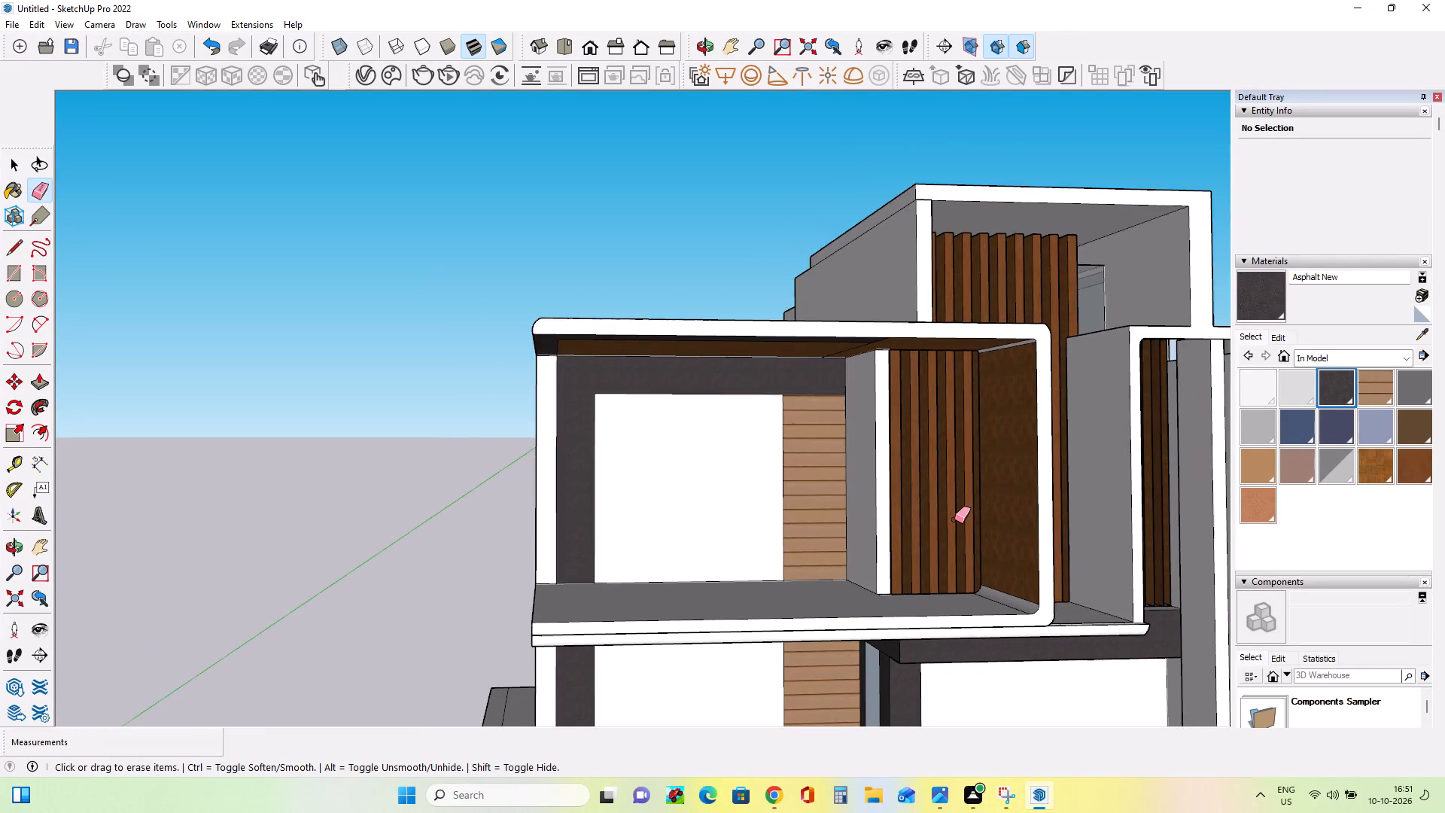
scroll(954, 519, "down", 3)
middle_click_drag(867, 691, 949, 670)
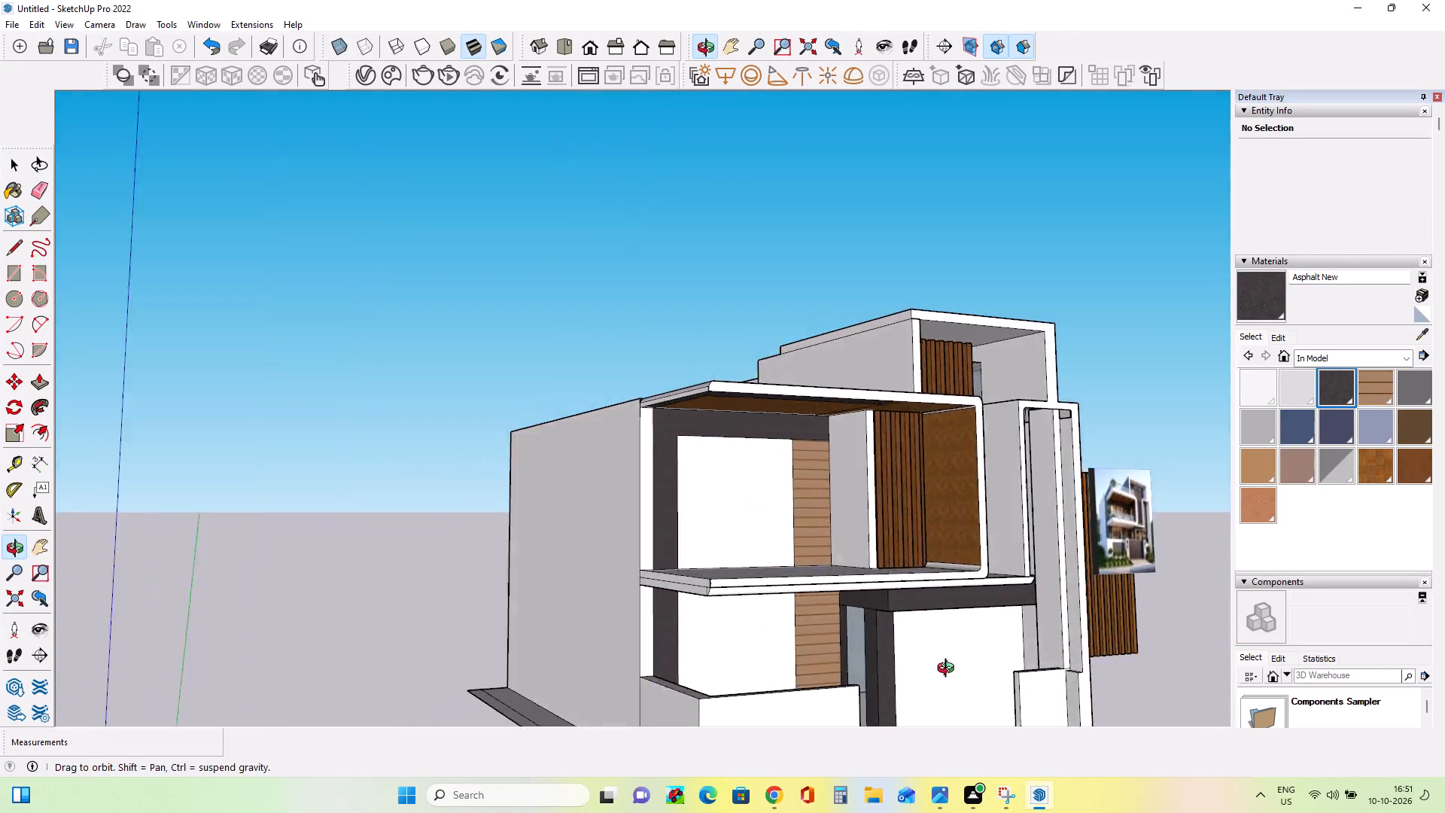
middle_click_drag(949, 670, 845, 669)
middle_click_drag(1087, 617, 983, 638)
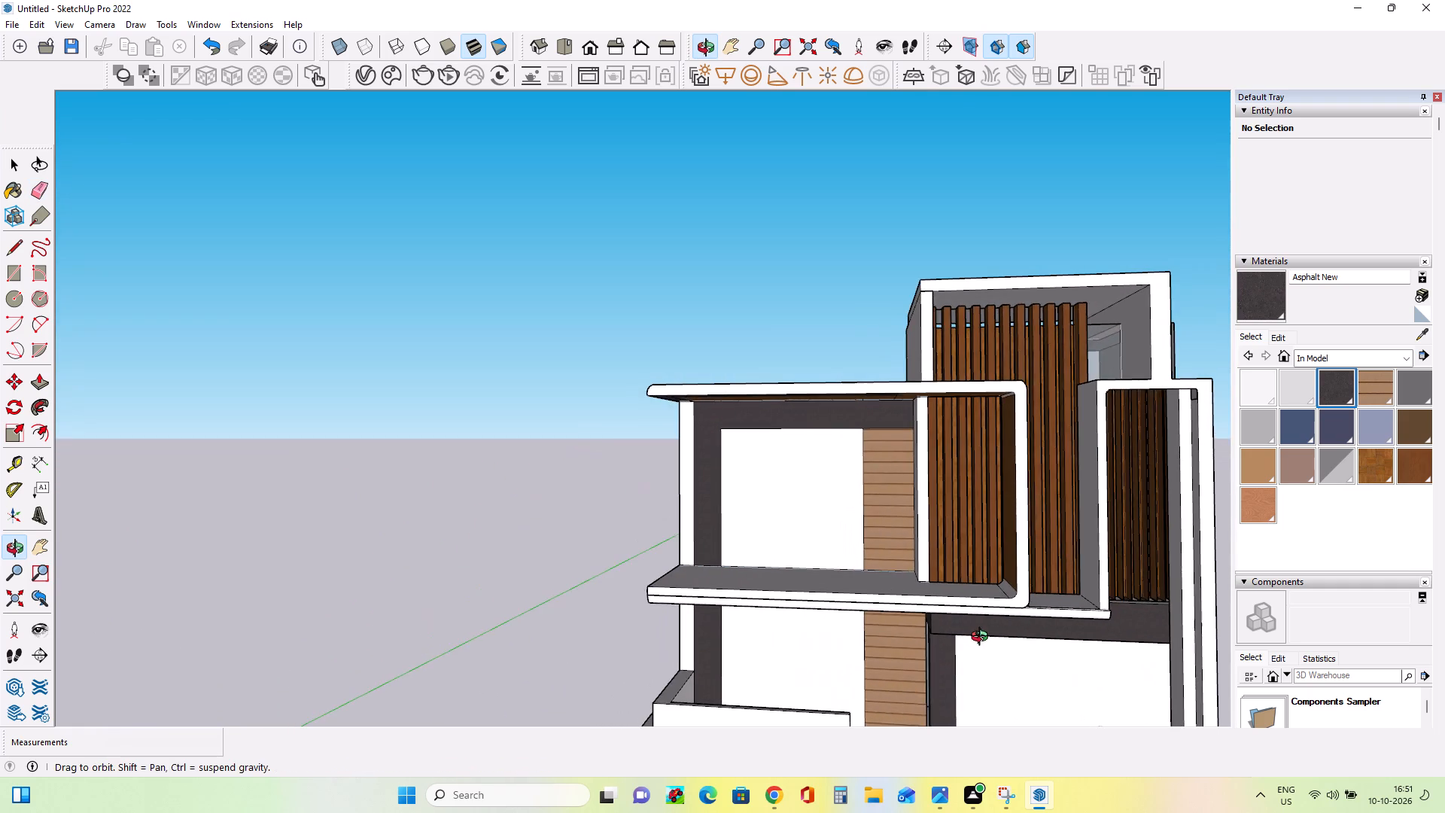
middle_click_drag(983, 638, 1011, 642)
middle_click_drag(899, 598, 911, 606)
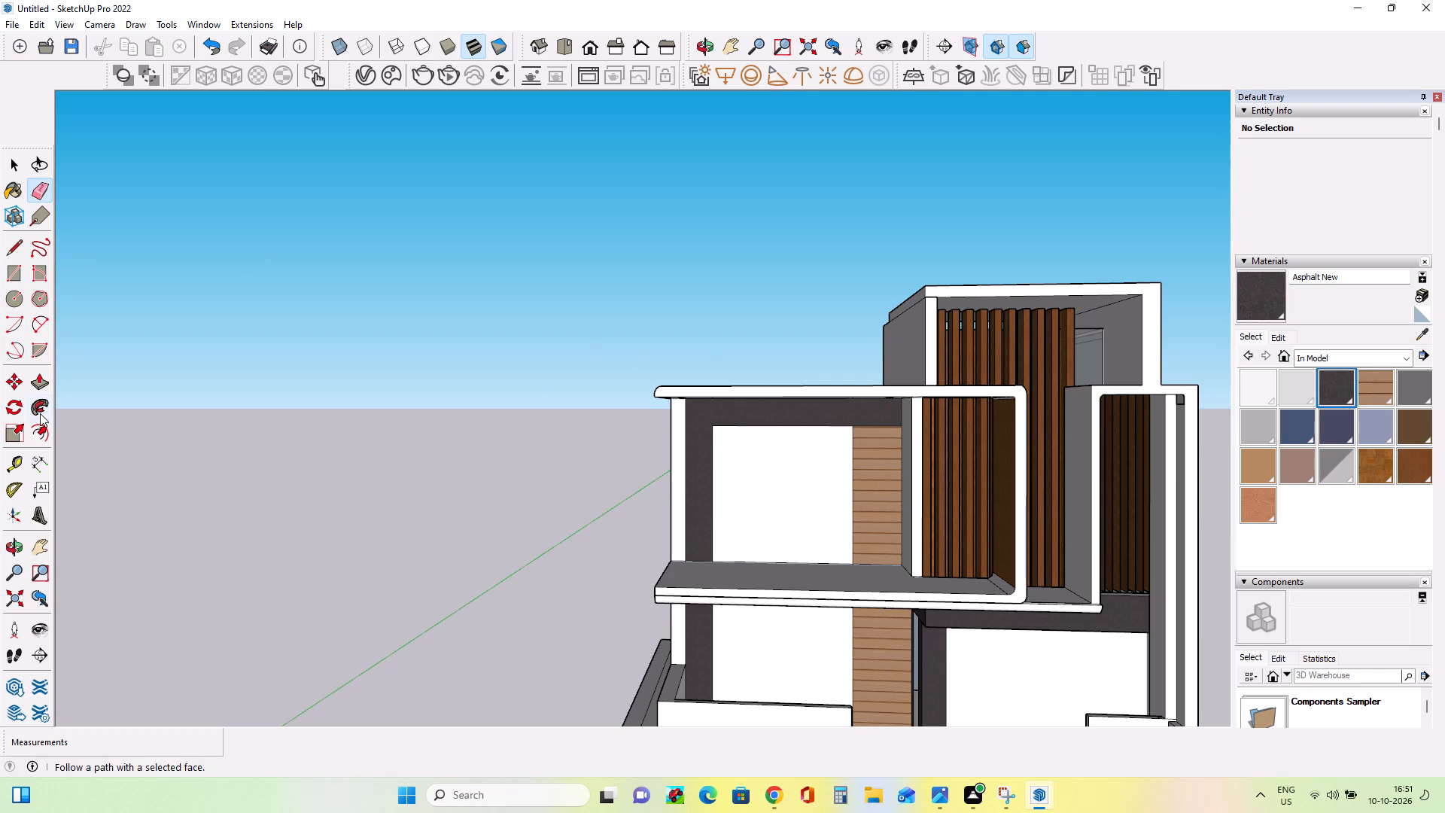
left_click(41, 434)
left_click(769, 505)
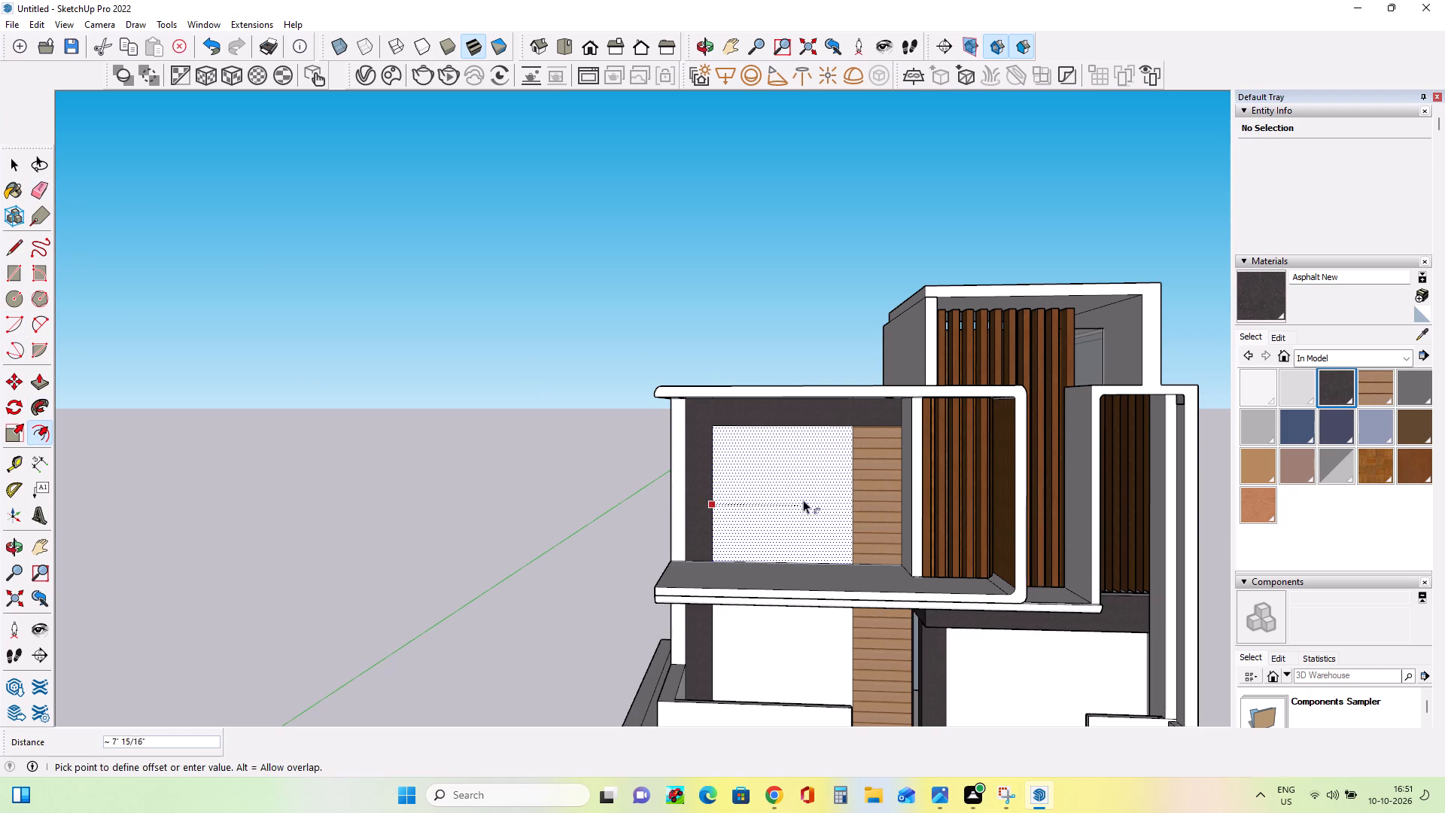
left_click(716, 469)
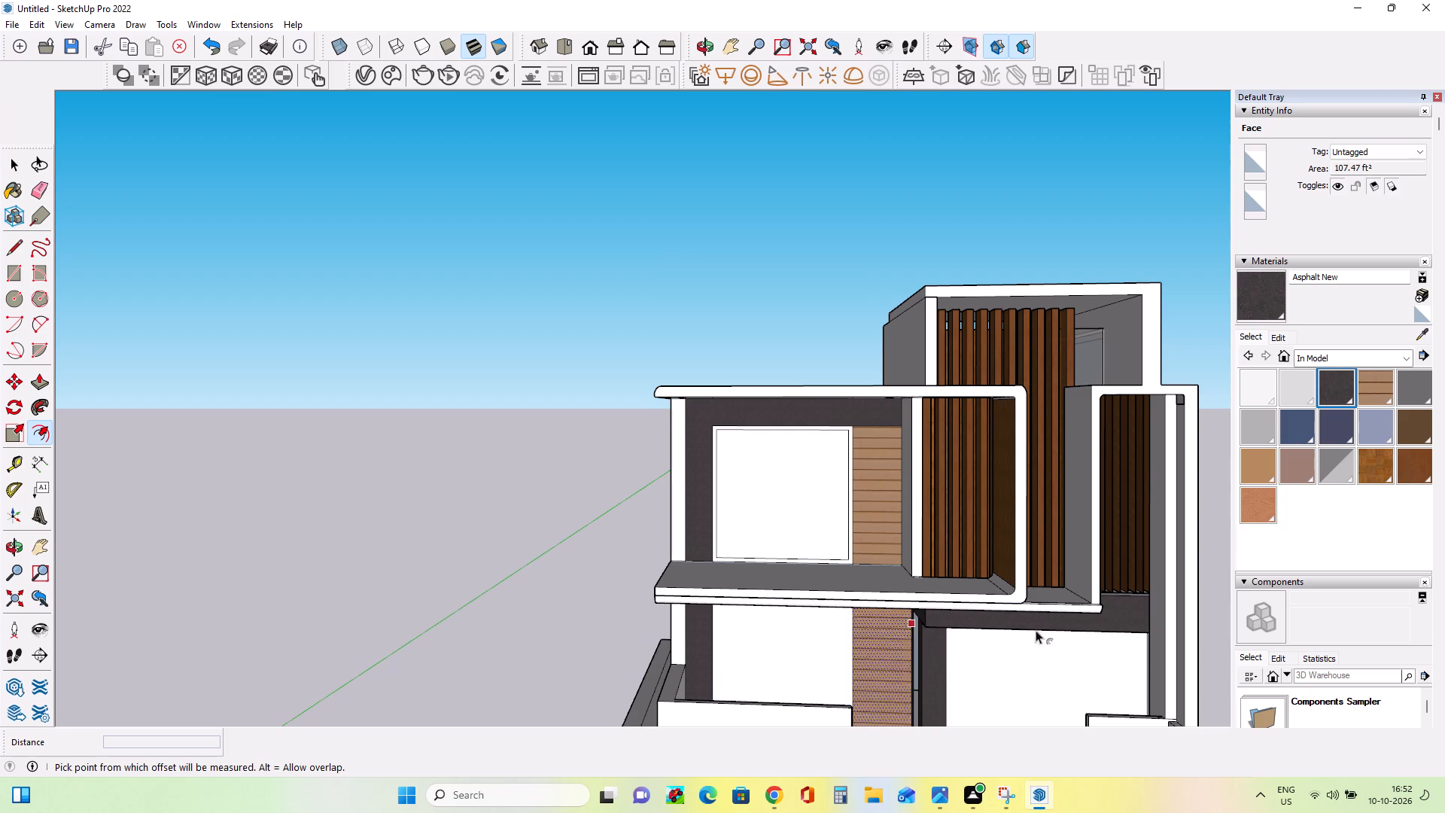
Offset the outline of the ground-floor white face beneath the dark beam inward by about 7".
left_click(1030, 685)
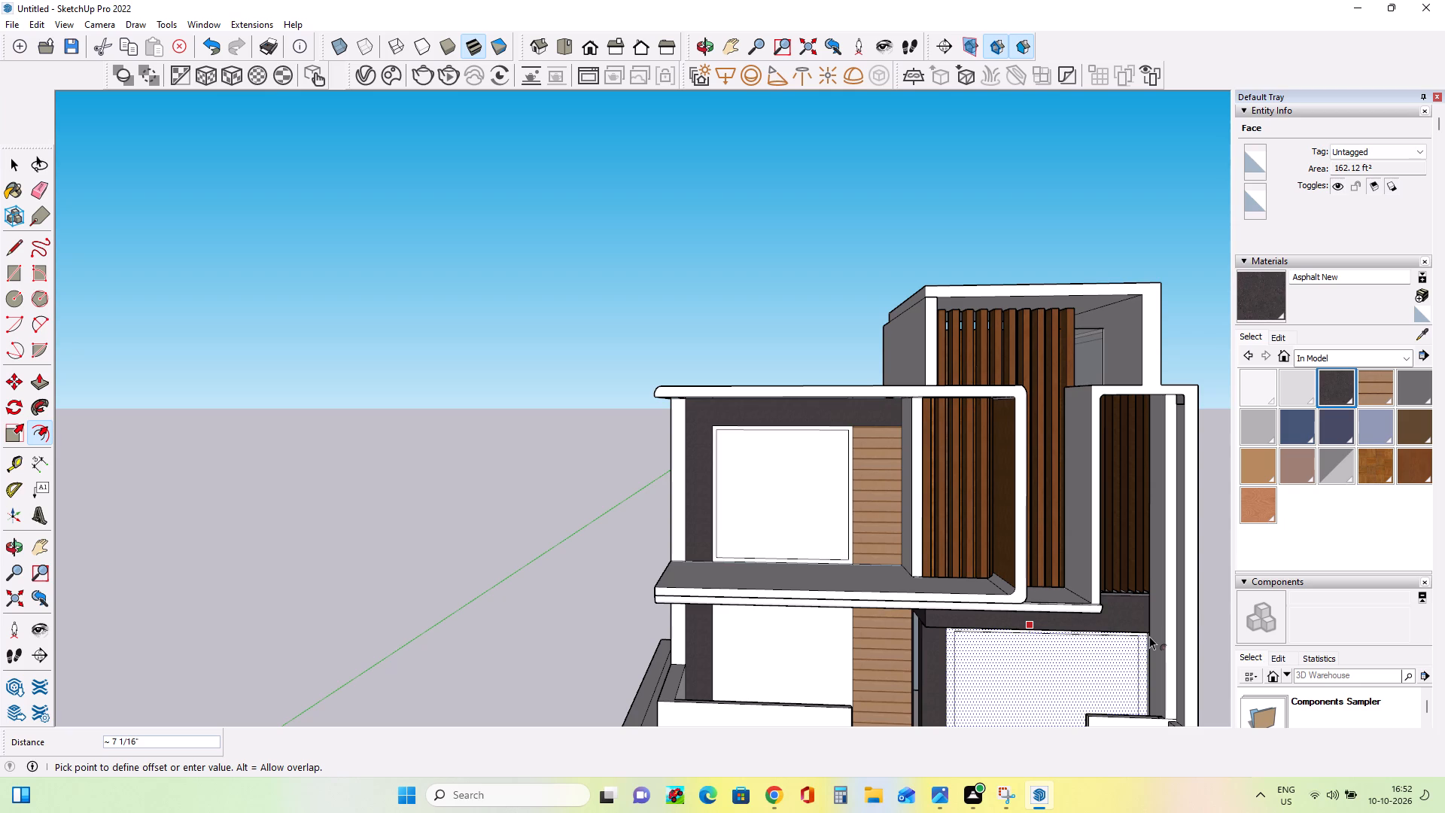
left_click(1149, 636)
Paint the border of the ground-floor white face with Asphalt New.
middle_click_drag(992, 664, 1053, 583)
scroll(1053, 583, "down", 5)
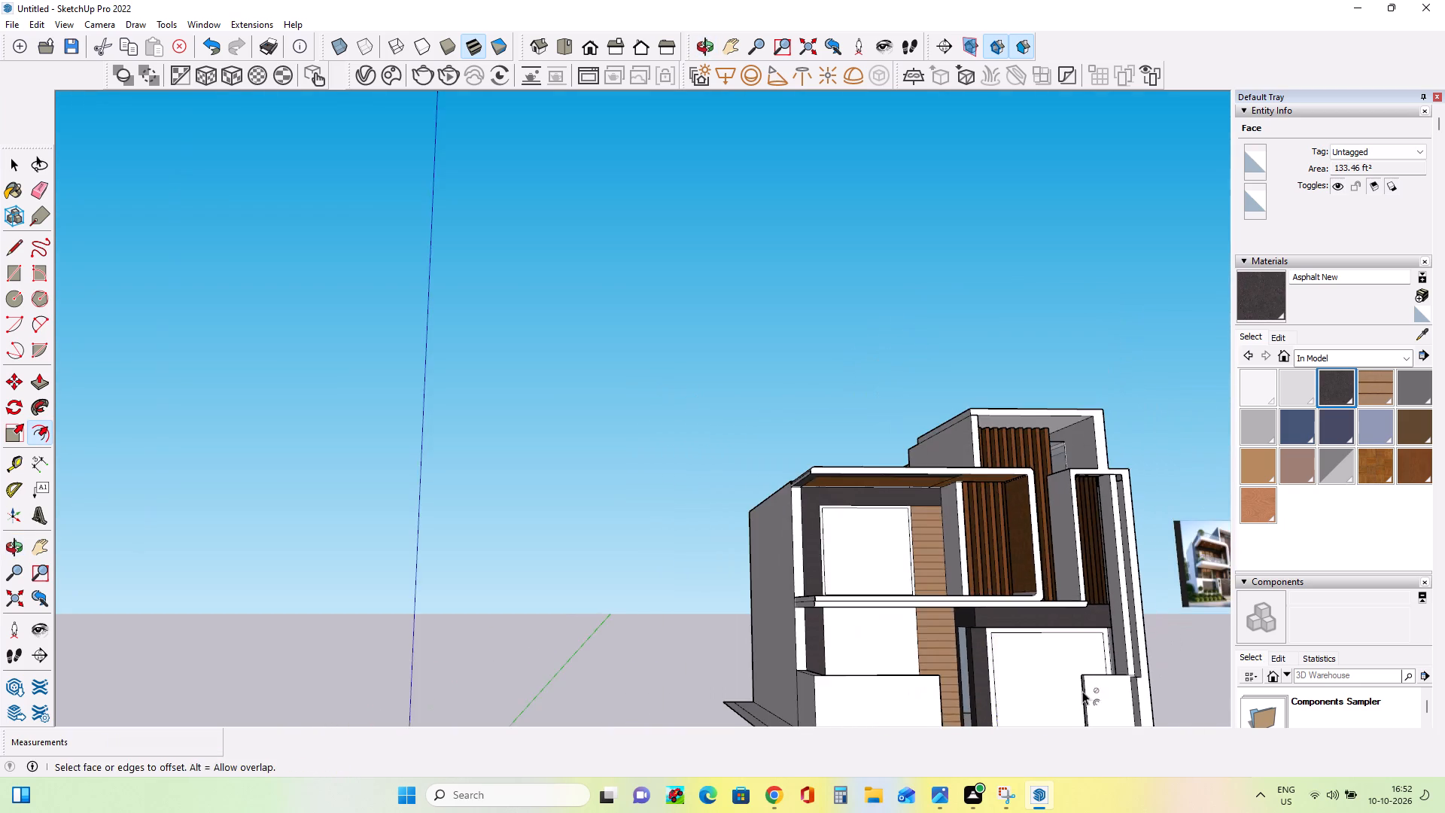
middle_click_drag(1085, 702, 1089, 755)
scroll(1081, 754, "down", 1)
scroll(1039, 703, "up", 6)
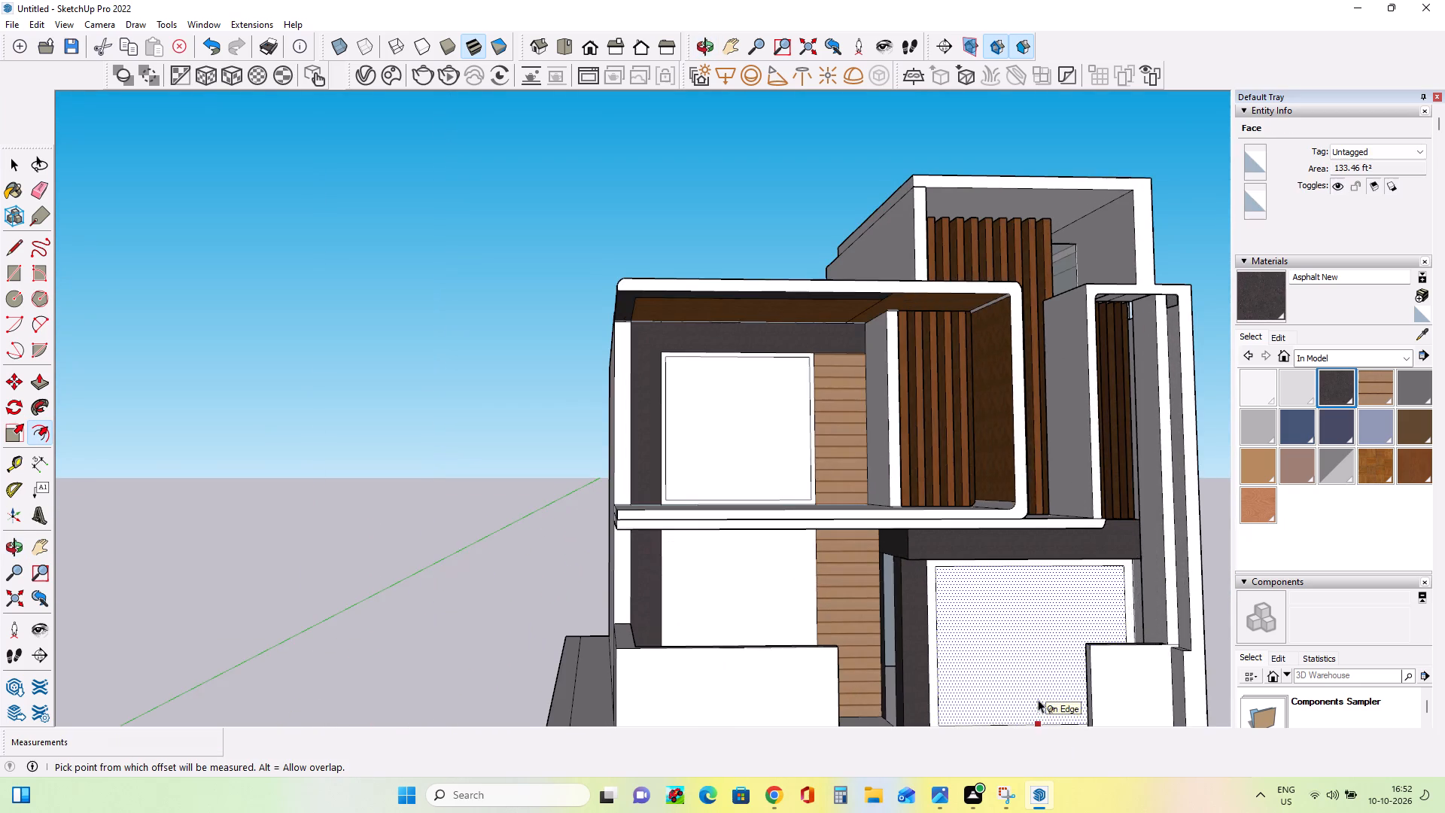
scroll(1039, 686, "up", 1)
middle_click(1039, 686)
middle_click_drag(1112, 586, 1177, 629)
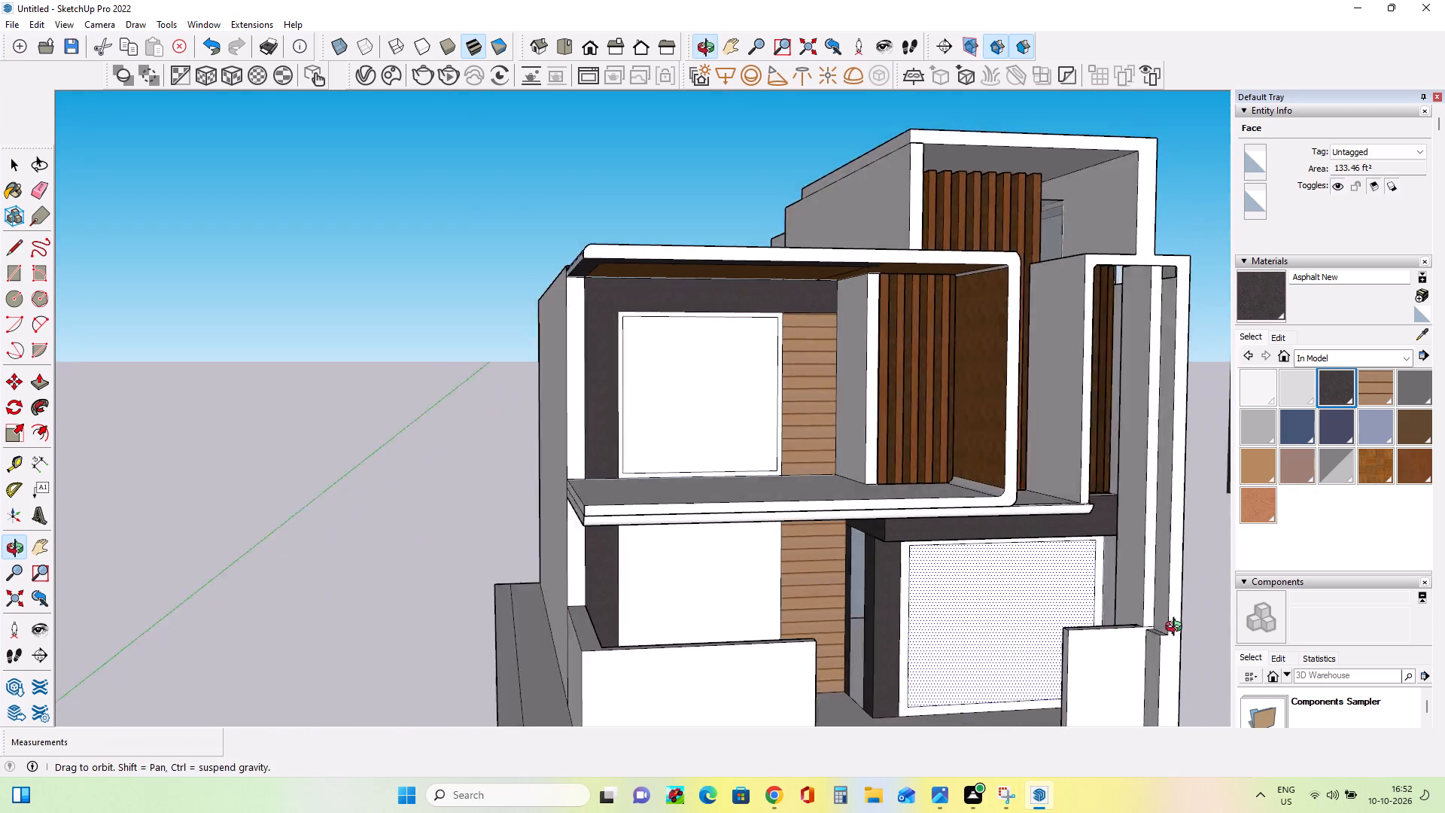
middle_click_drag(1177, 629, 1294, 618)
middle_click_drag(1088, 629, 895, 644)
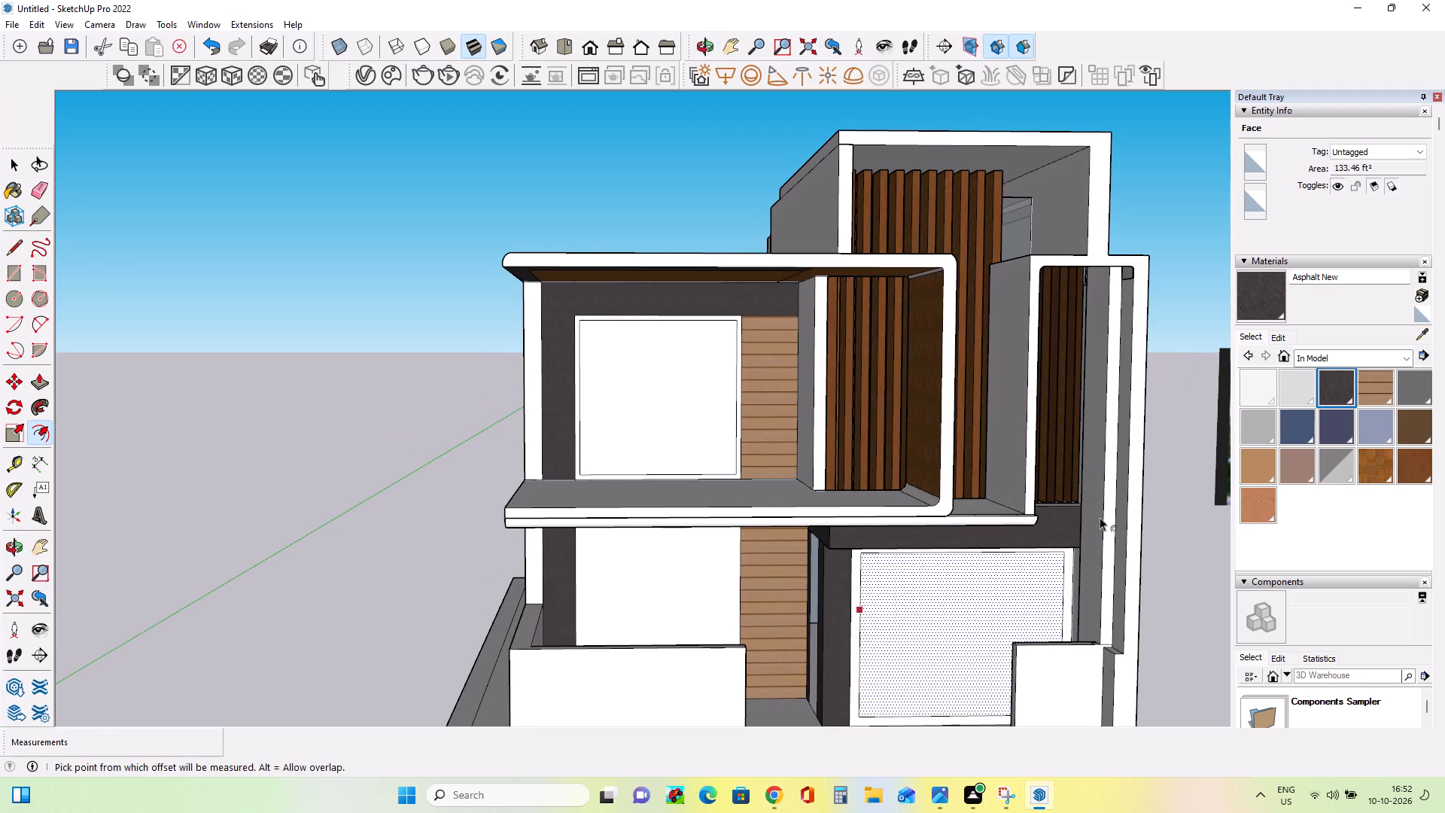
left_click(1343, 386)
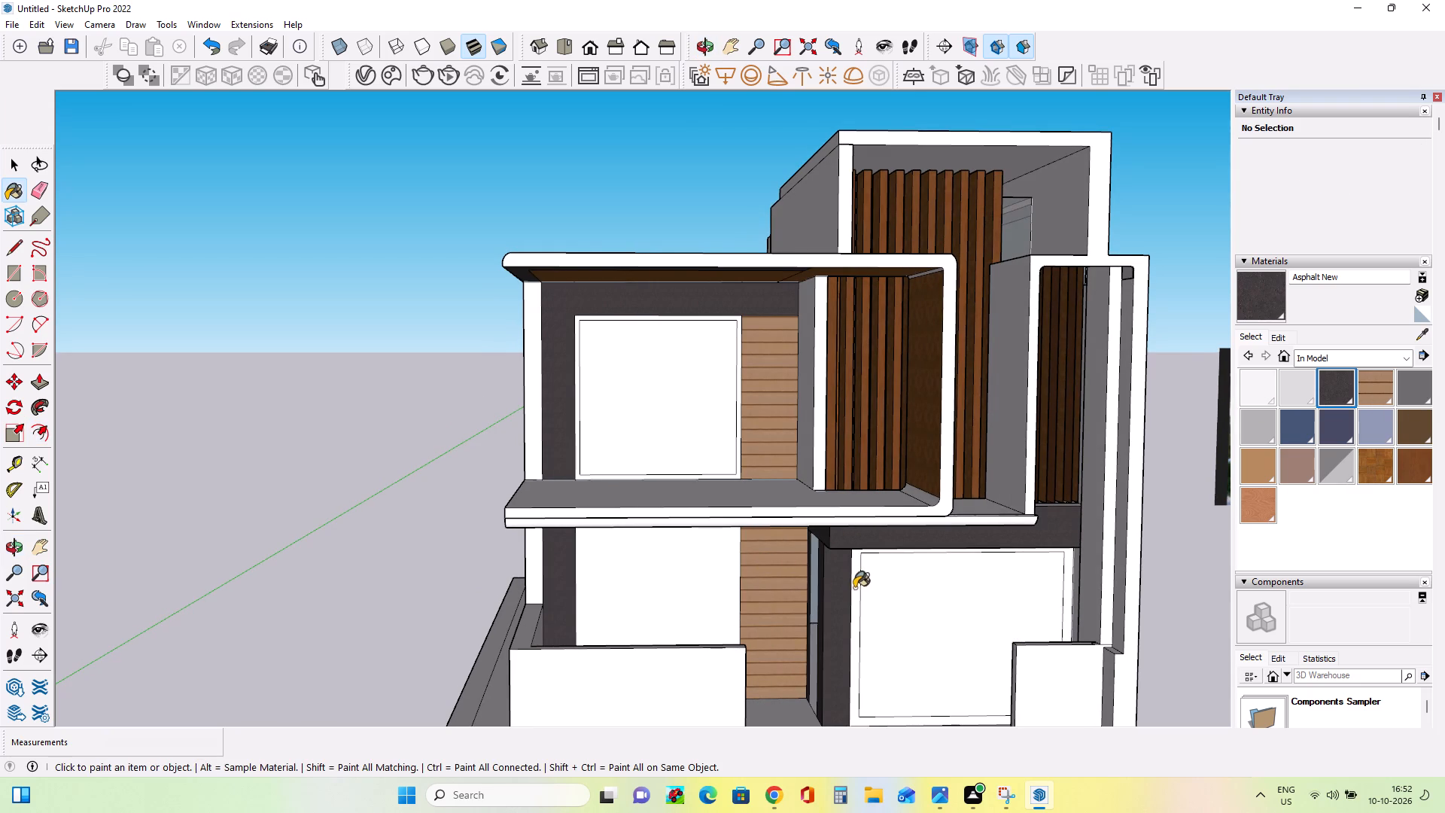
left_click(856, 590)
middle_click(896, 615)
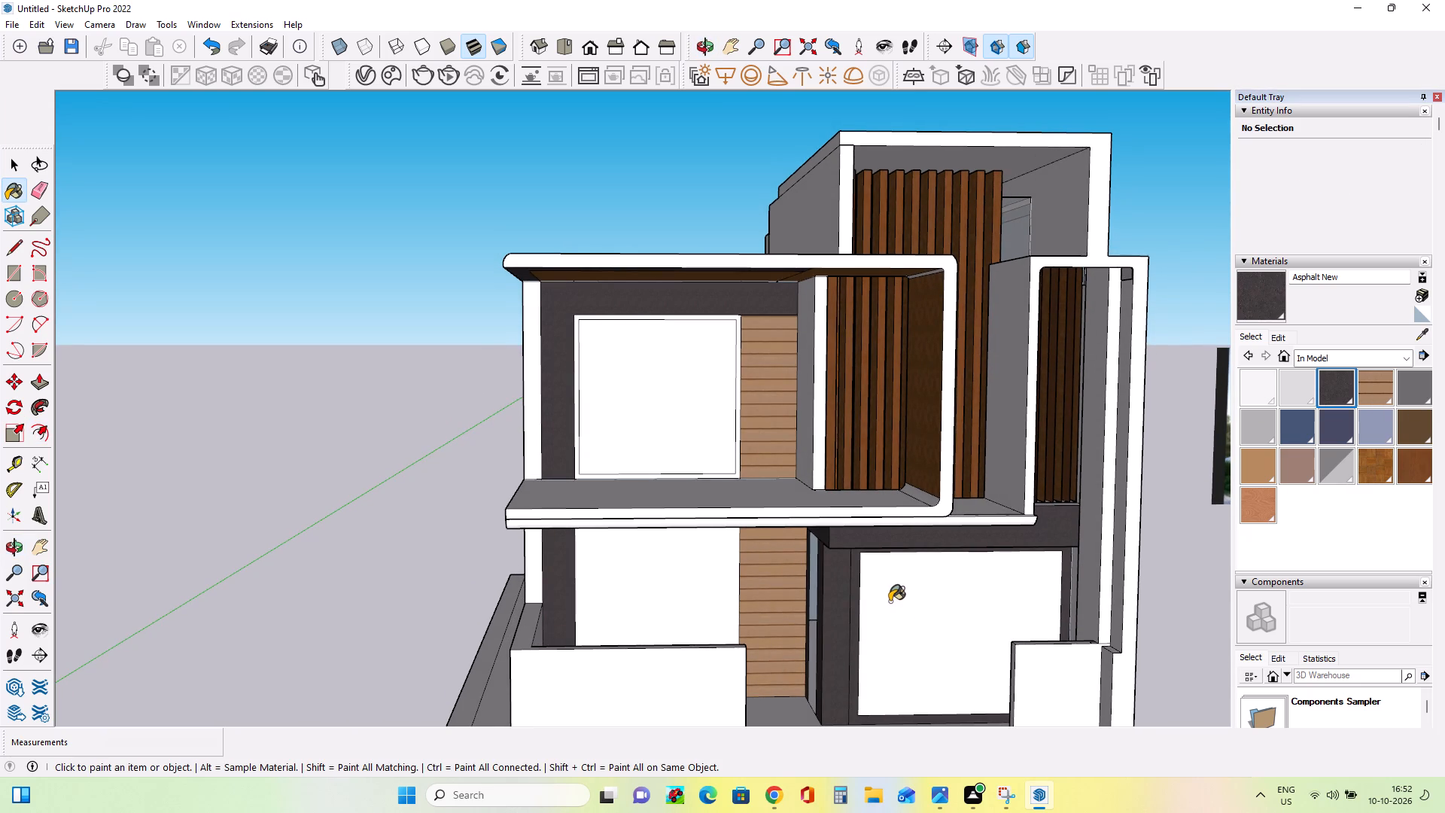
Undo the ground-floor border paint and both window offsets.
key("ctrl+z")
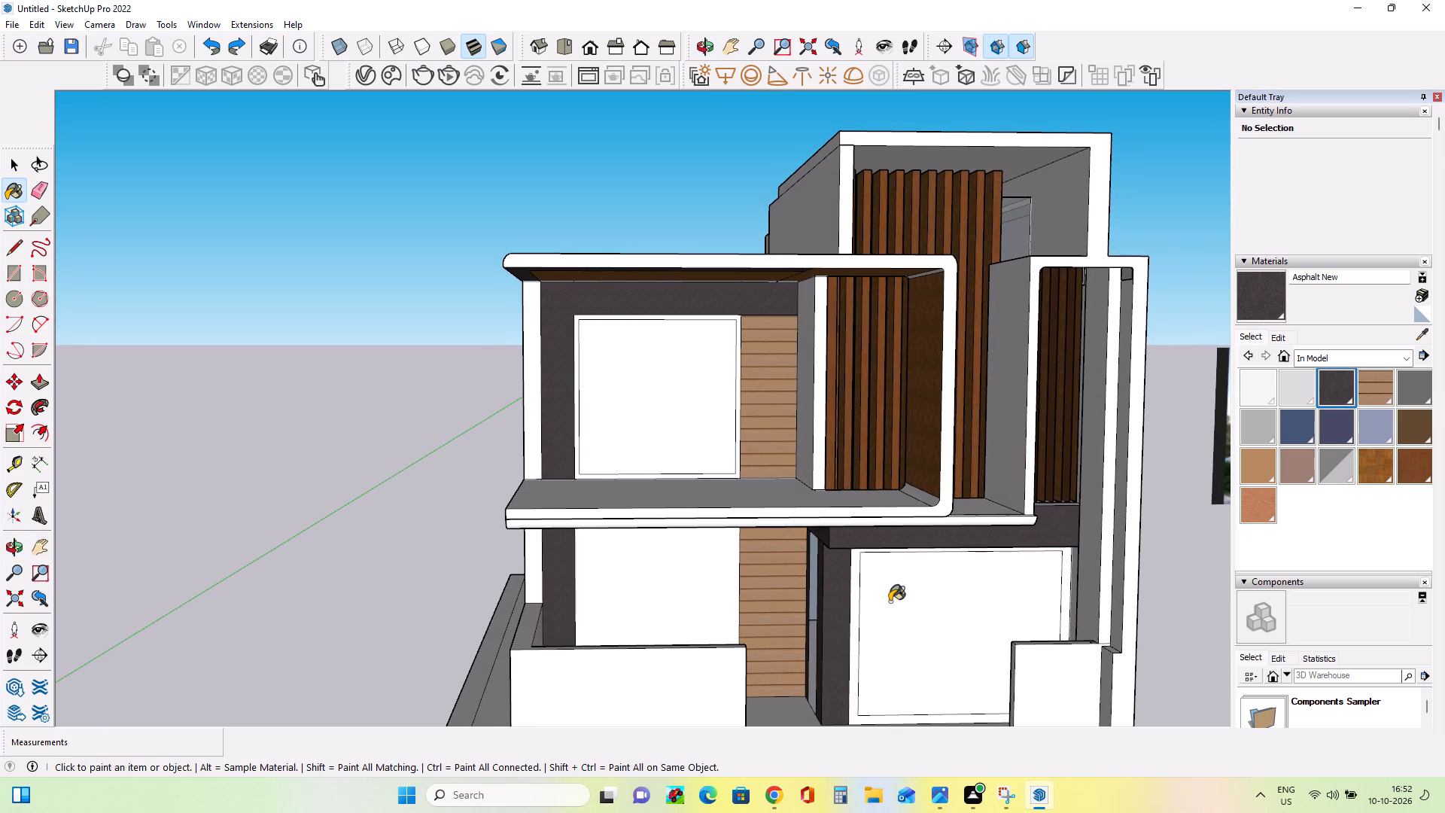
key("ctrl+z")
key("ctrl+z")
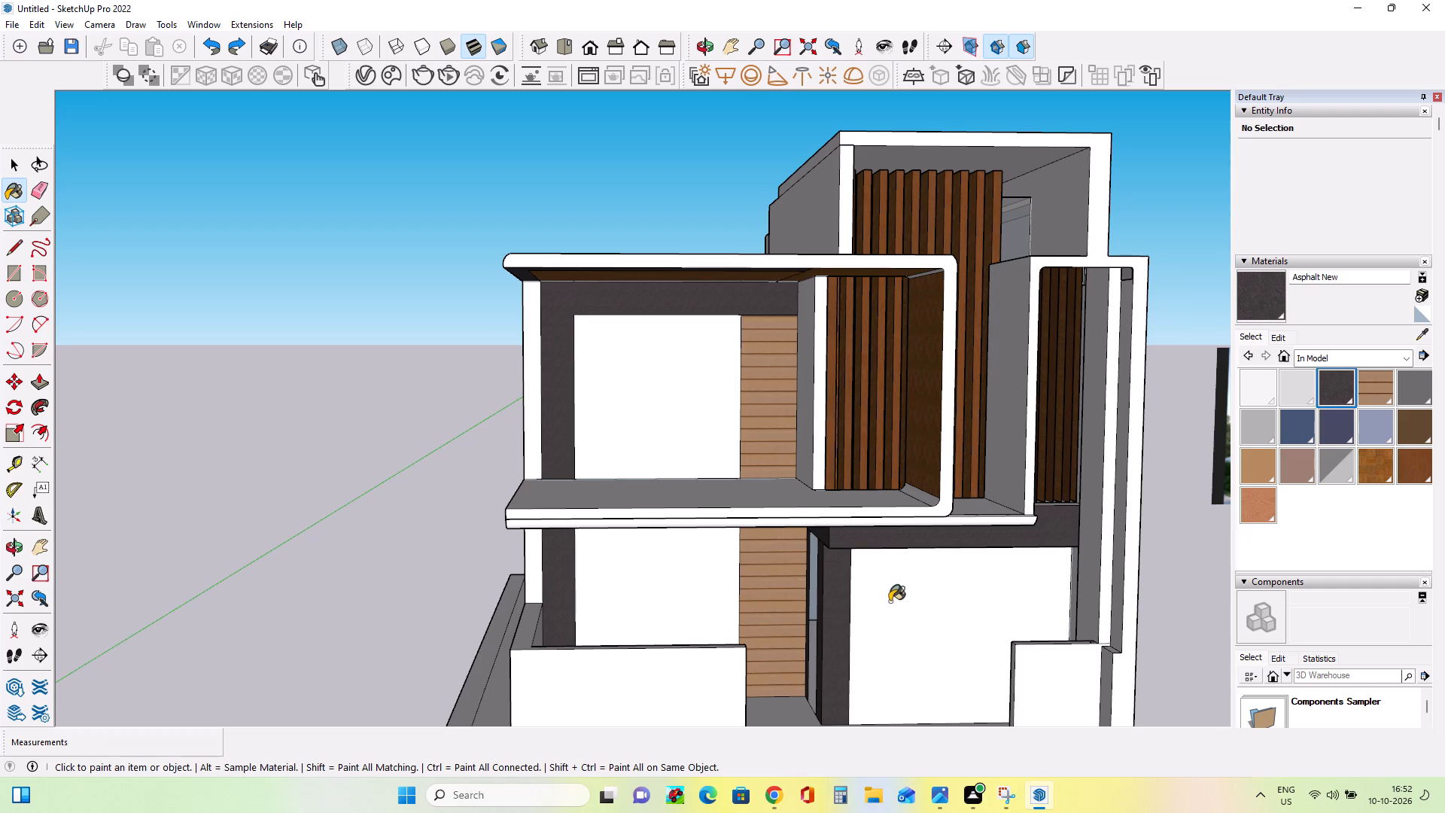
Recess the upper-floor white window face and the ground-floor white face into their walls with Push/Pull.
left_click(44, 386)
left_click(698, 419)
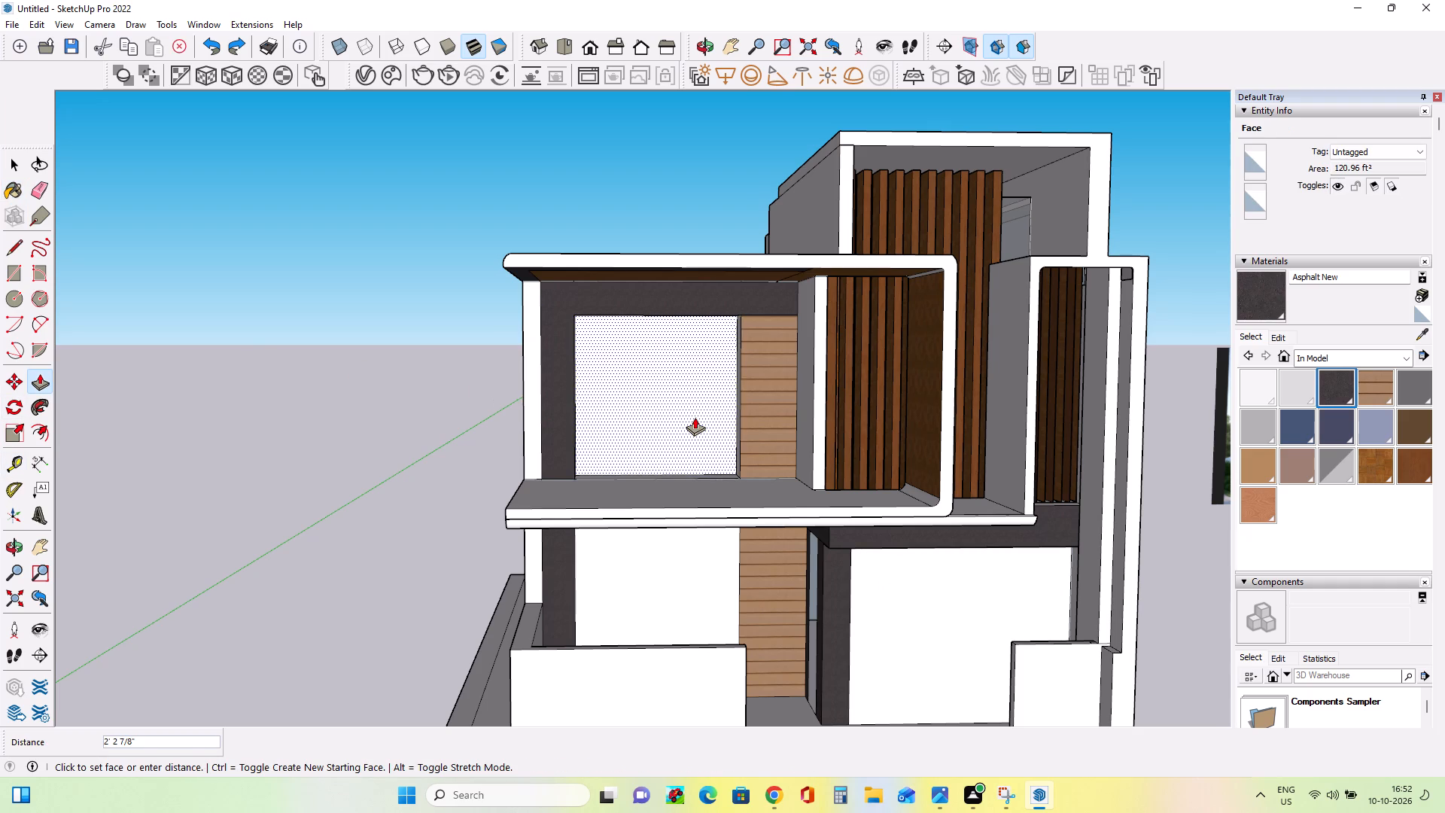
left_click(695, 417)
left_click(911, 590)
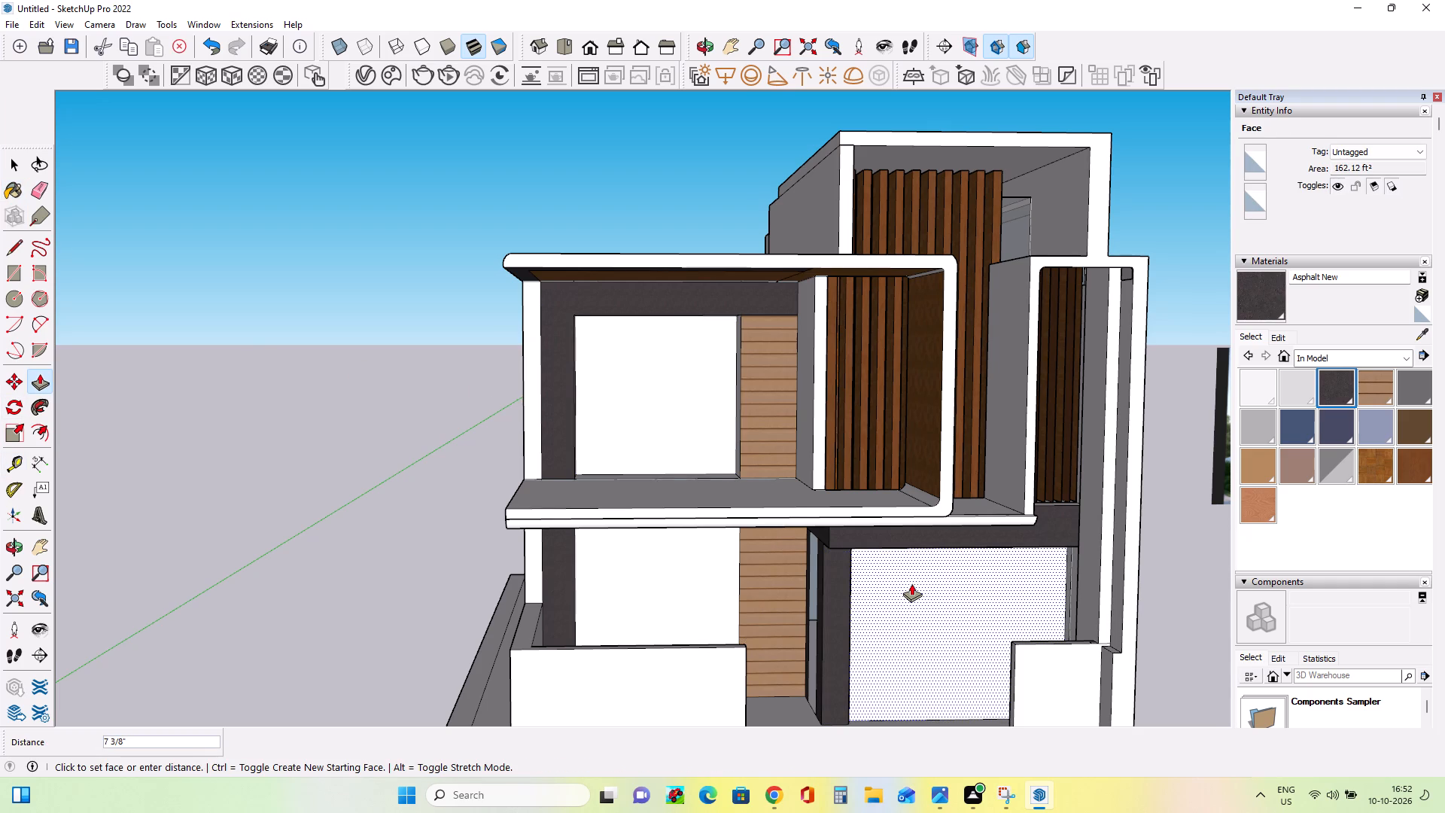
left_click(911, 586)
Offset the outline of the recessed upper-floor window face inward by about 3 3/4" for a frame.
middle_click_drag(987, 592, 987, 580)
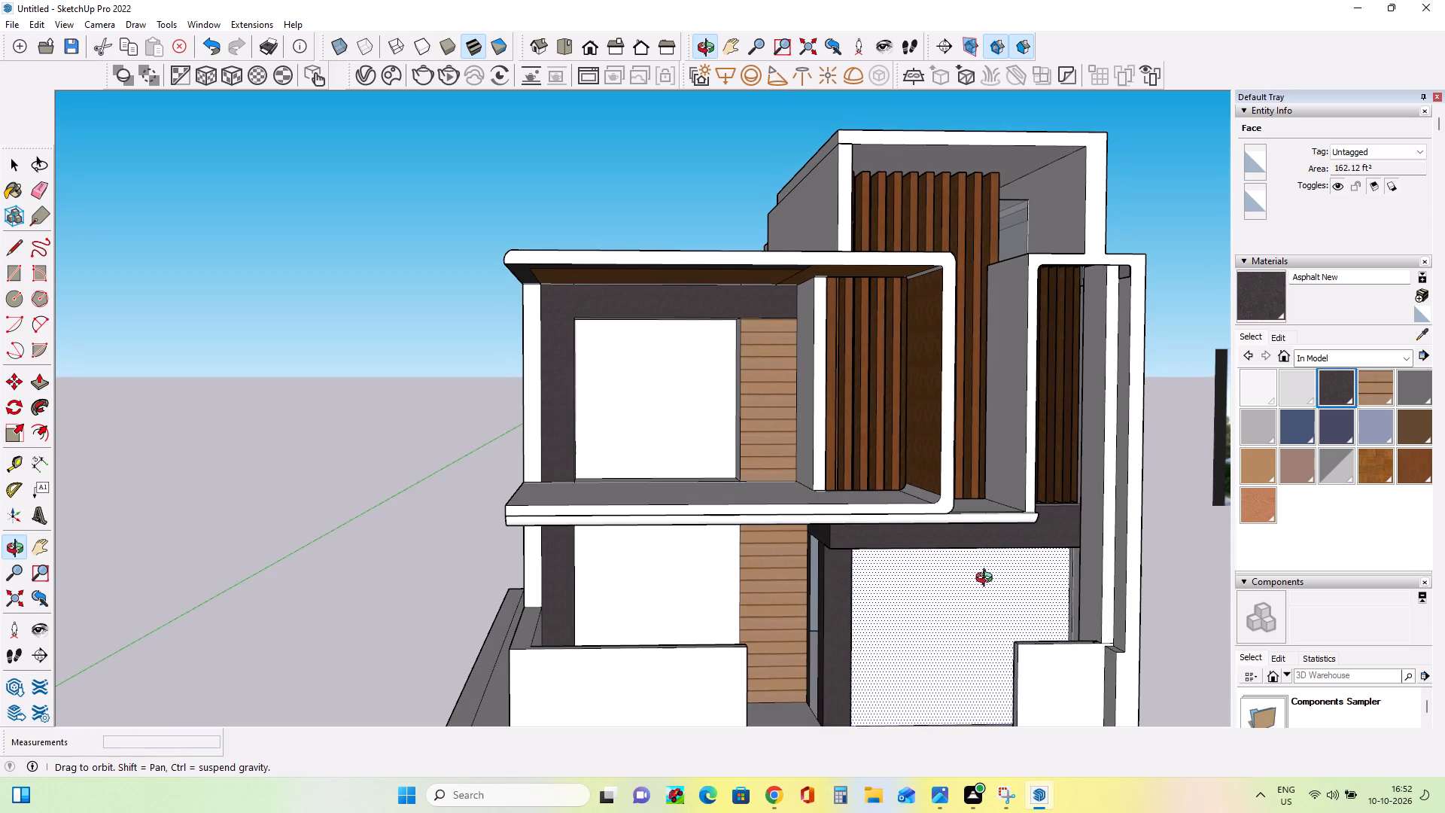
middle_click_drag(987, 580, 987, 579)
left_click(38, 431)
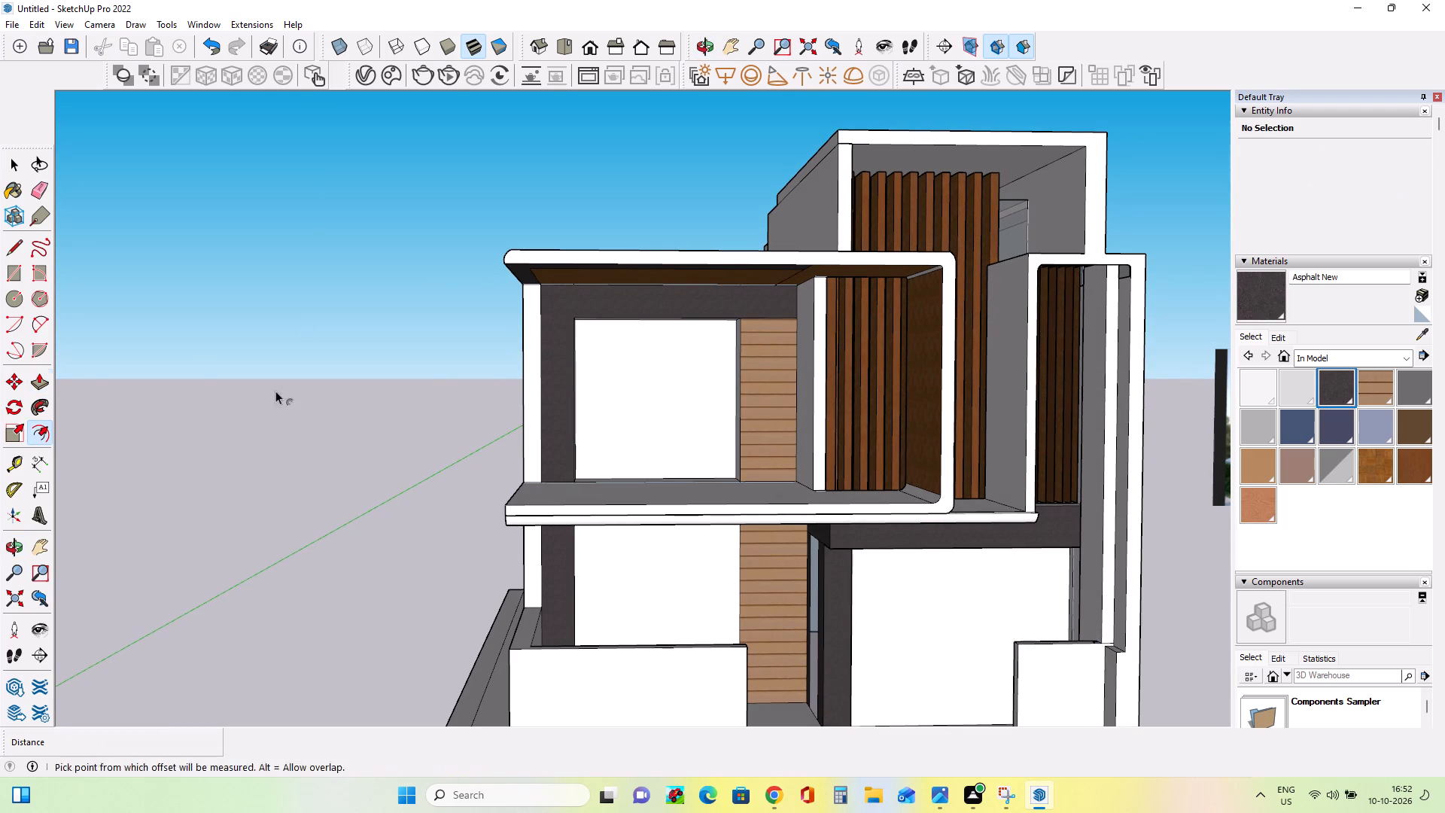
left_click(665, 396)
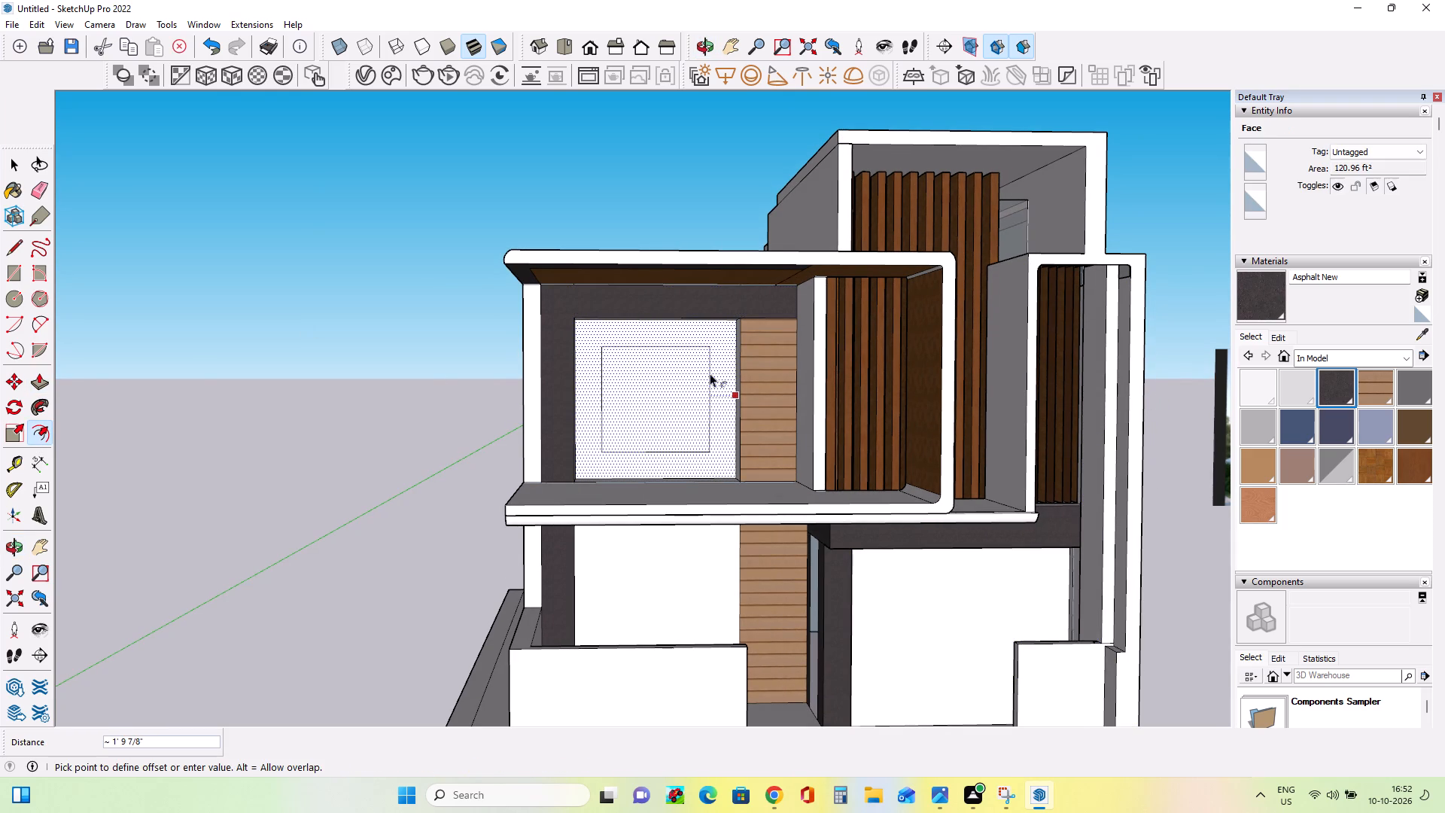
left_click(732, 373)
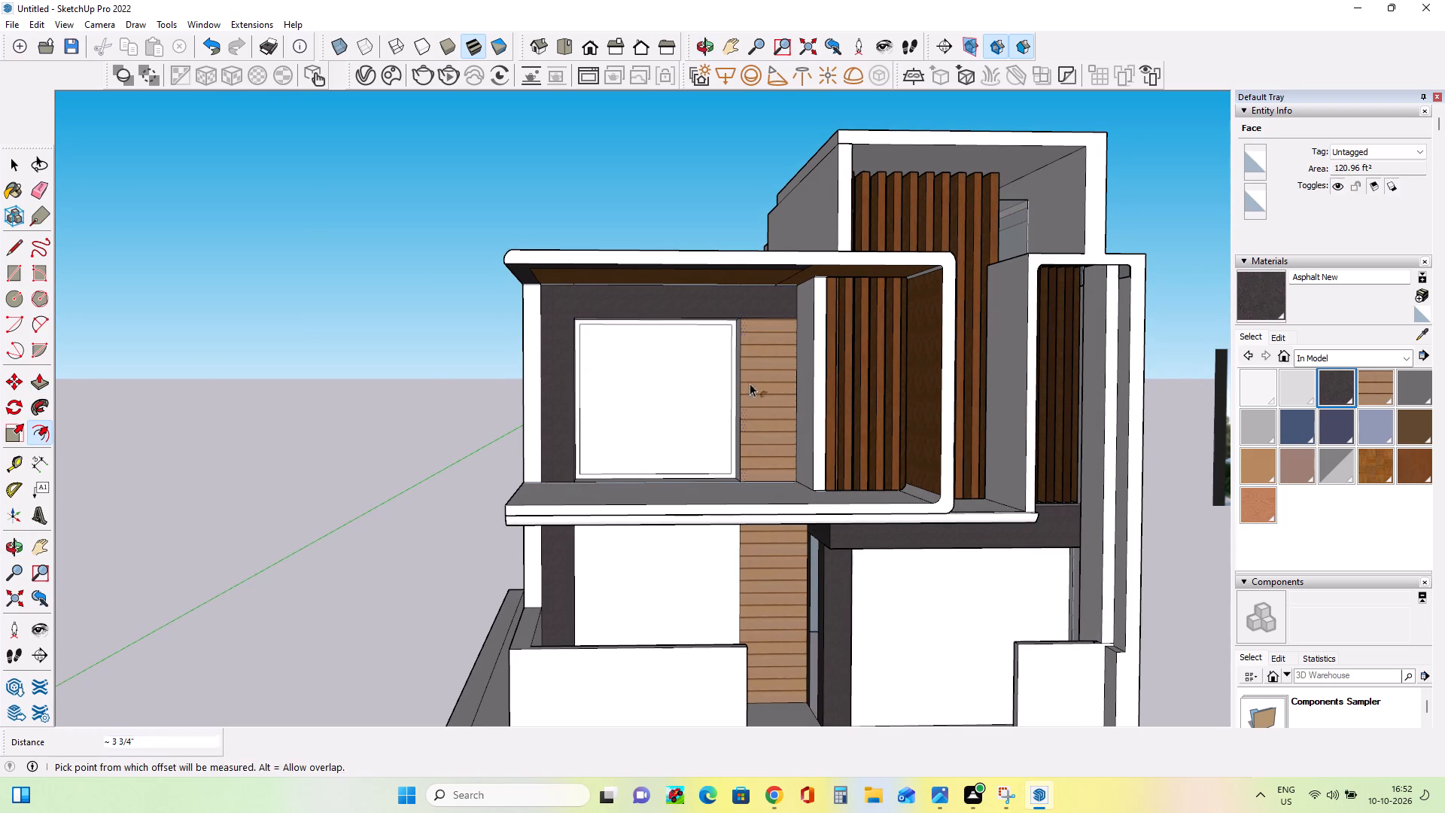
Paint the upper-floor window's frame border with Asphalt New.
left_click(1332, 377)
scroll(741, 327, "up", 2)
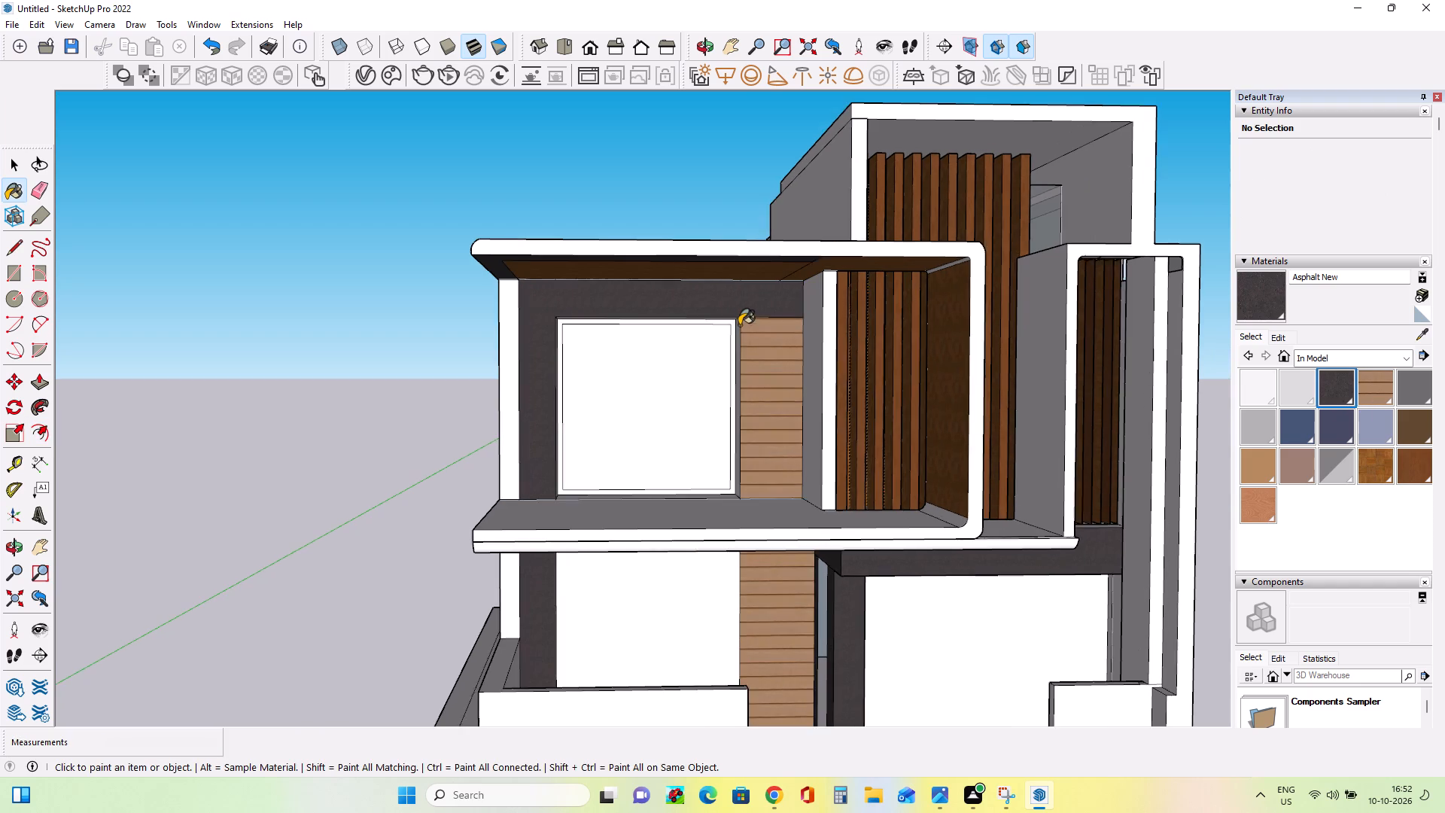
scroll(739, 325, "up", 4)
left_click(729, 325)
Draw a full-height mullion rectangle about 1 11/16" wide and 10' 3 7/16" tall near the left side of the upper-floor window.
scroll(740, 423, "down", 4)
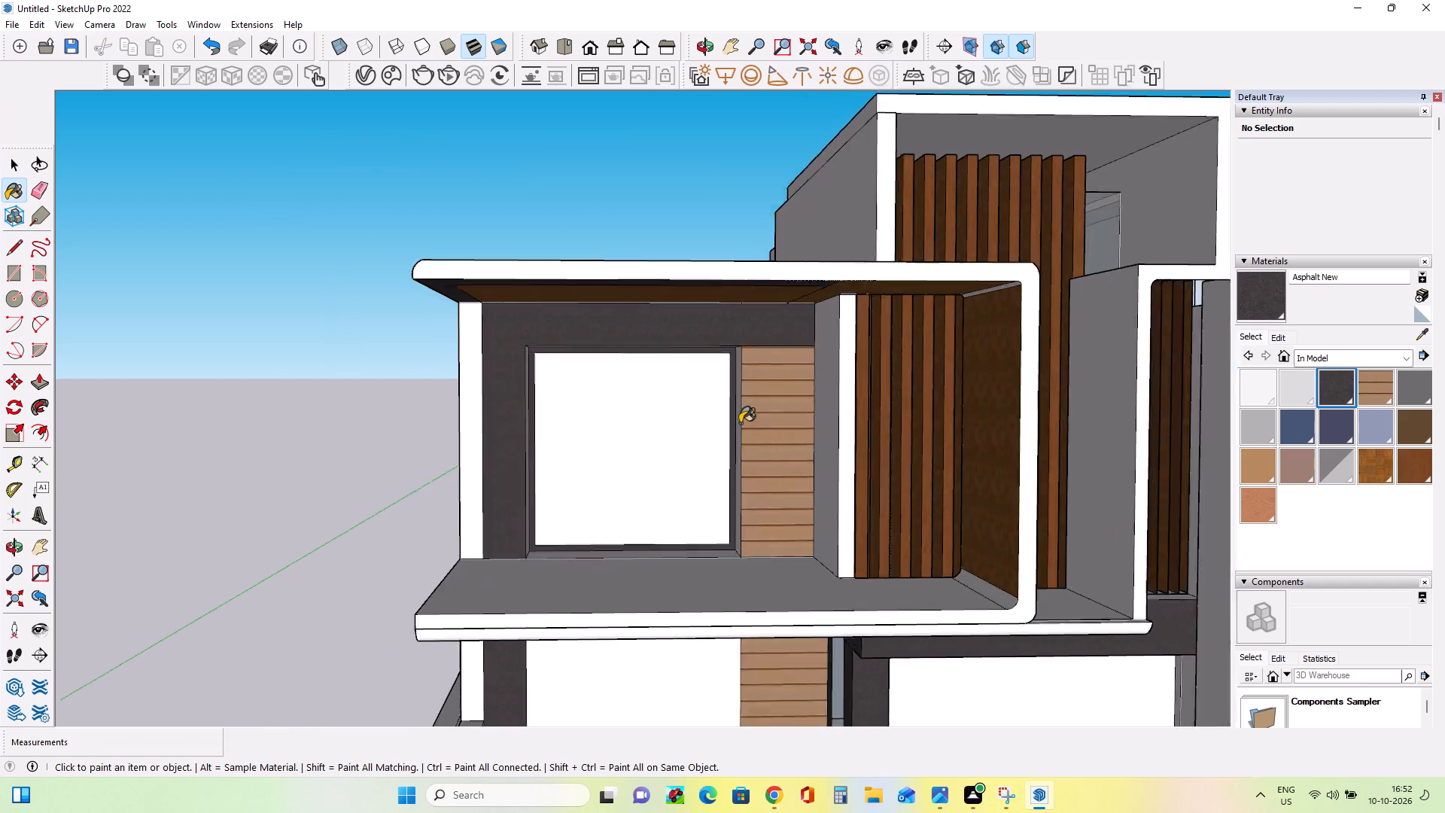
scroll(740, 423, "down", 4)
scroll(899, 620, "up", 1)
scroll(896, 571, "down", 2)
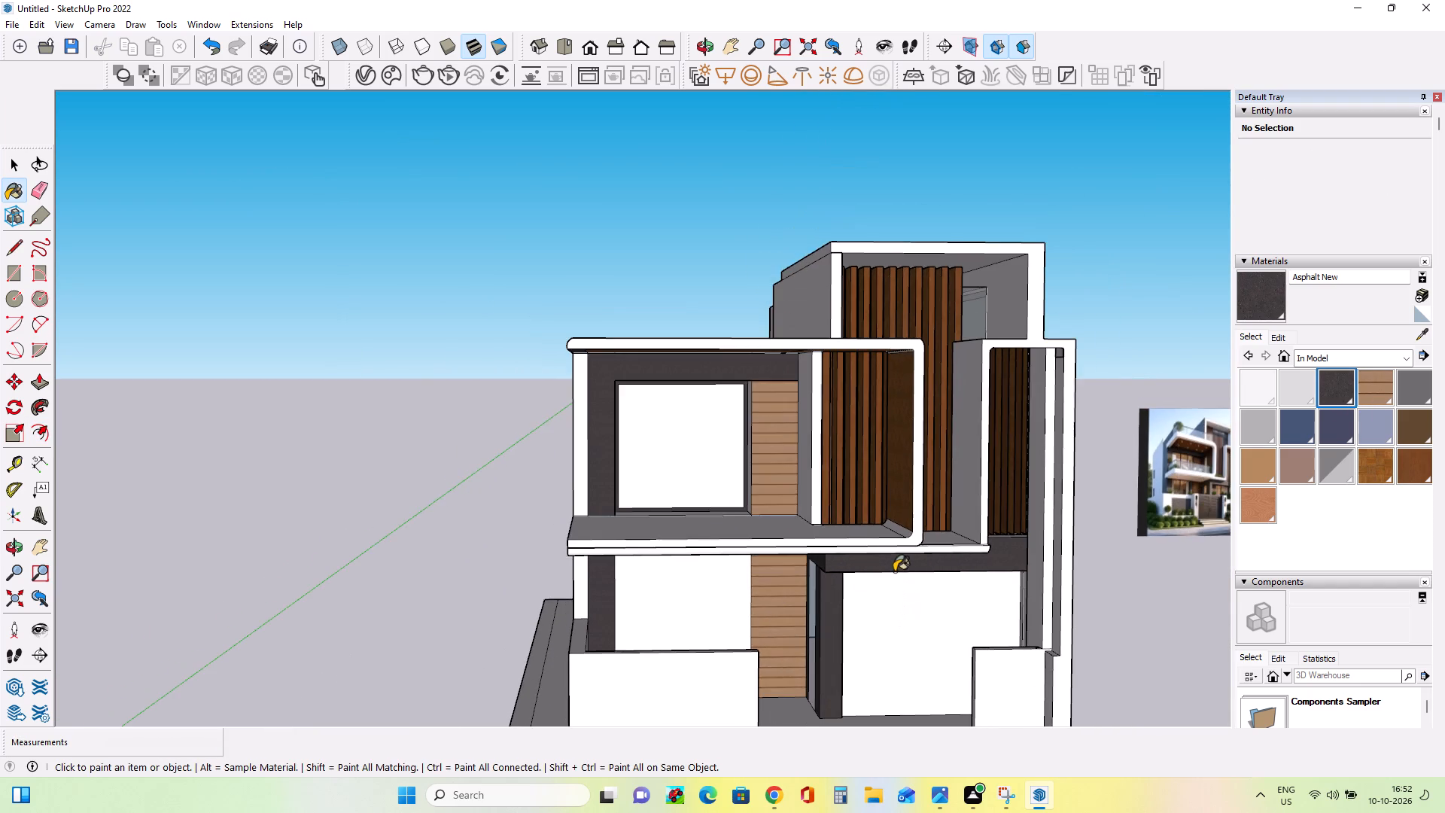
middle_click_drag(857, 581, 853, 520)
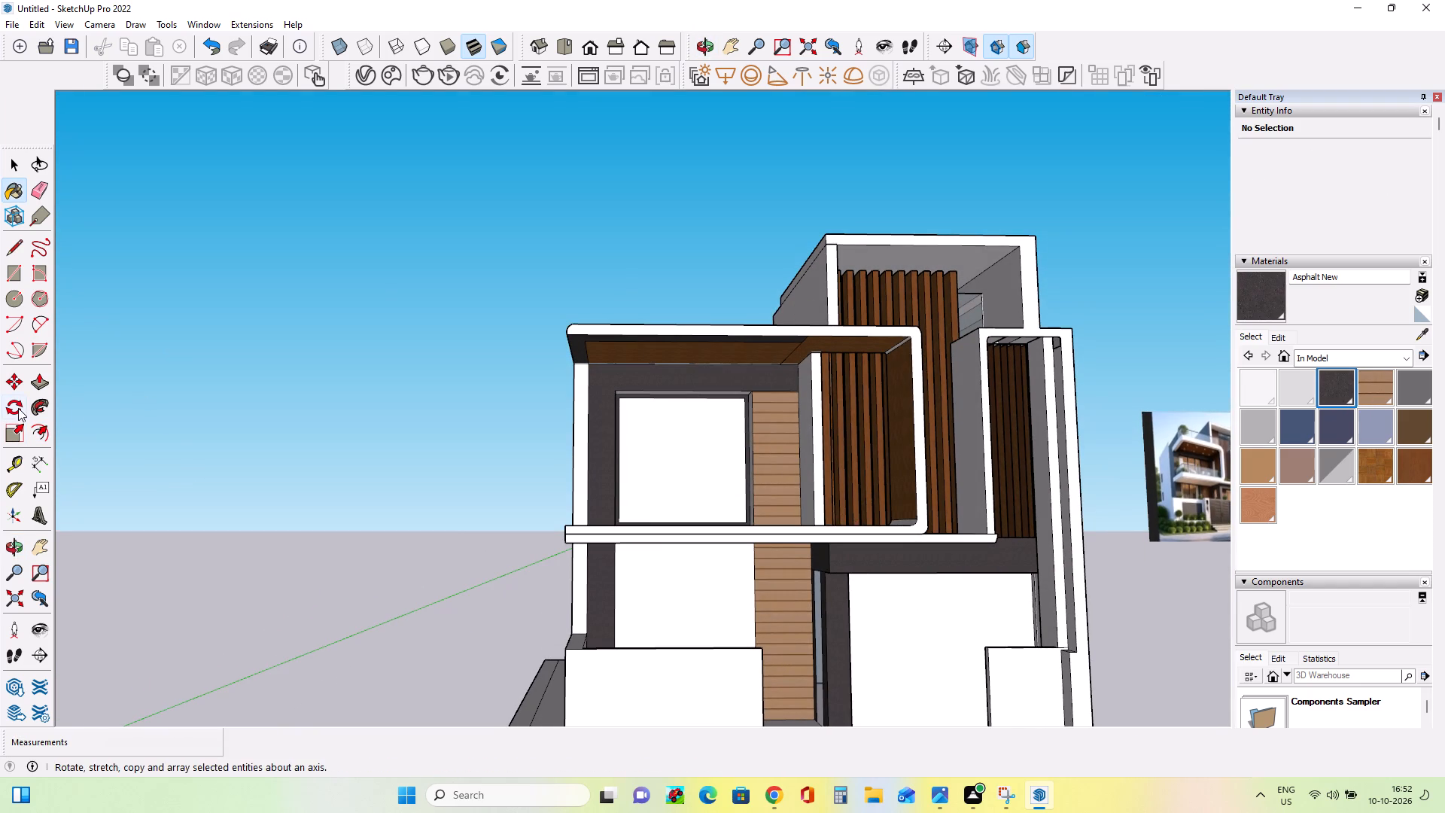
left_click(8, 267)
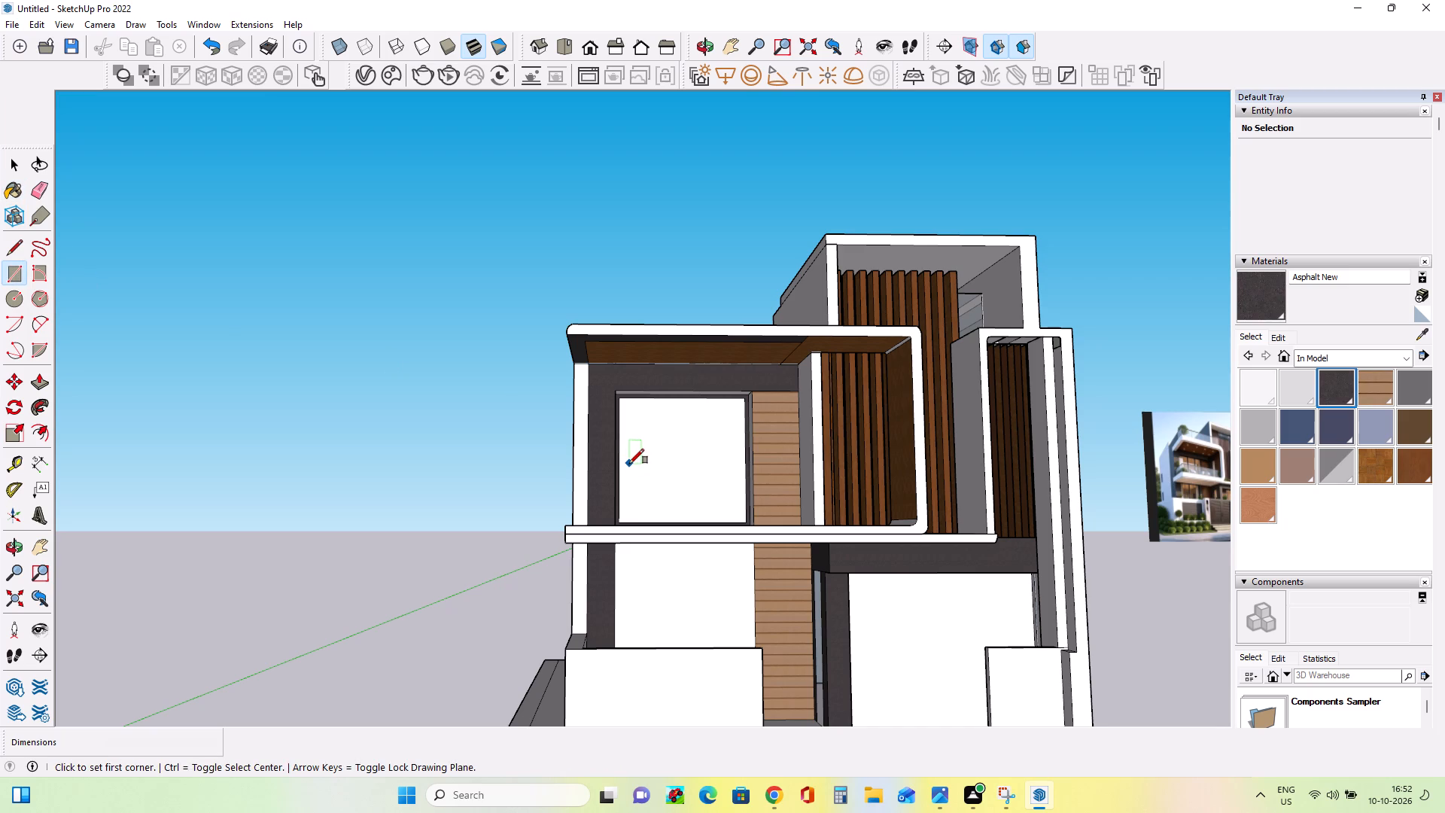
middle_click_drag(629, 464, 643, 487)
scroll(655, 509, "up", 2)
scroll(655, 509, "down", 1)
scroll(661, 516, "up", 2)
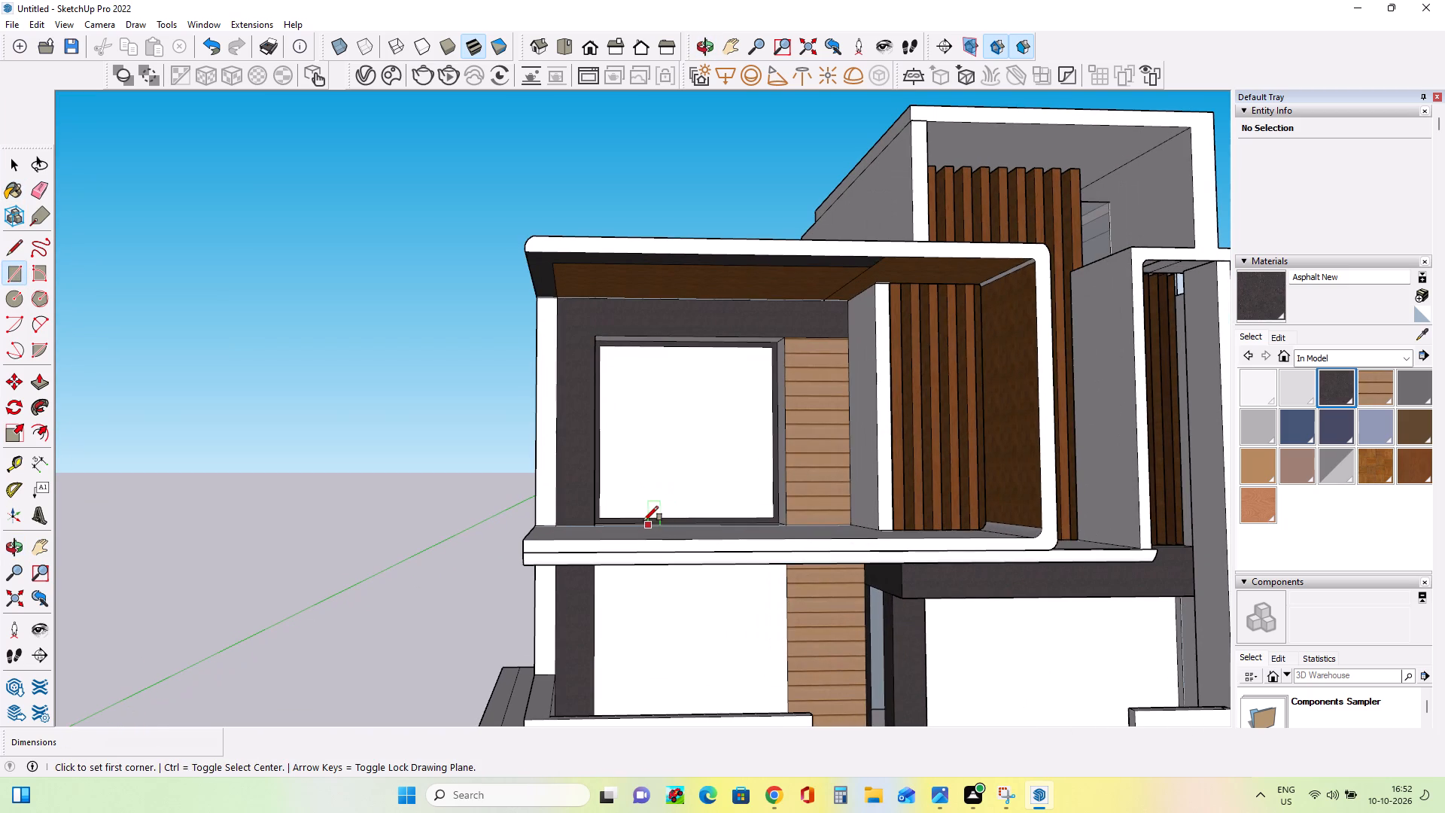
left_click(641, 519)
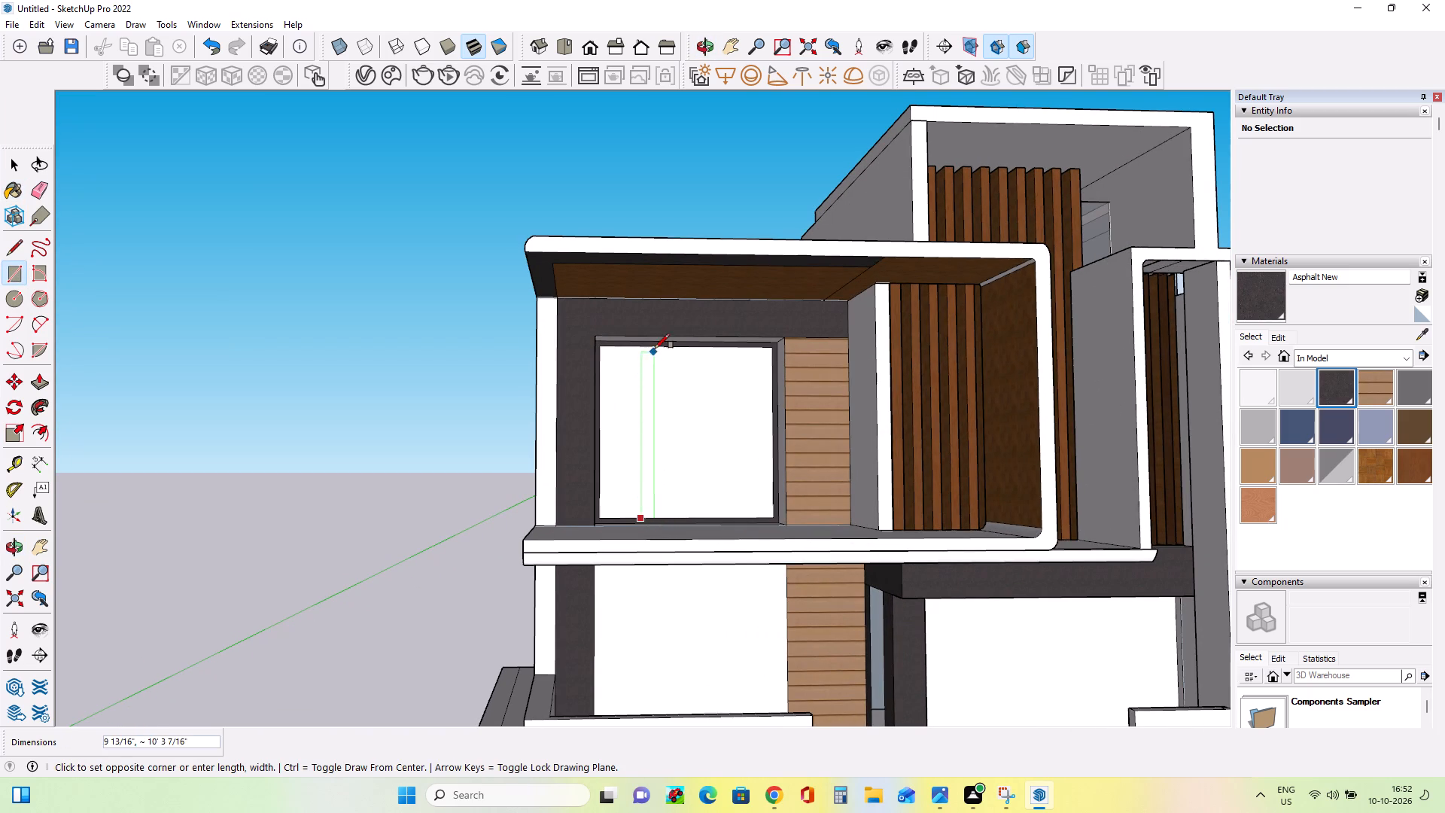
scroll(648, 354, "up", 5)
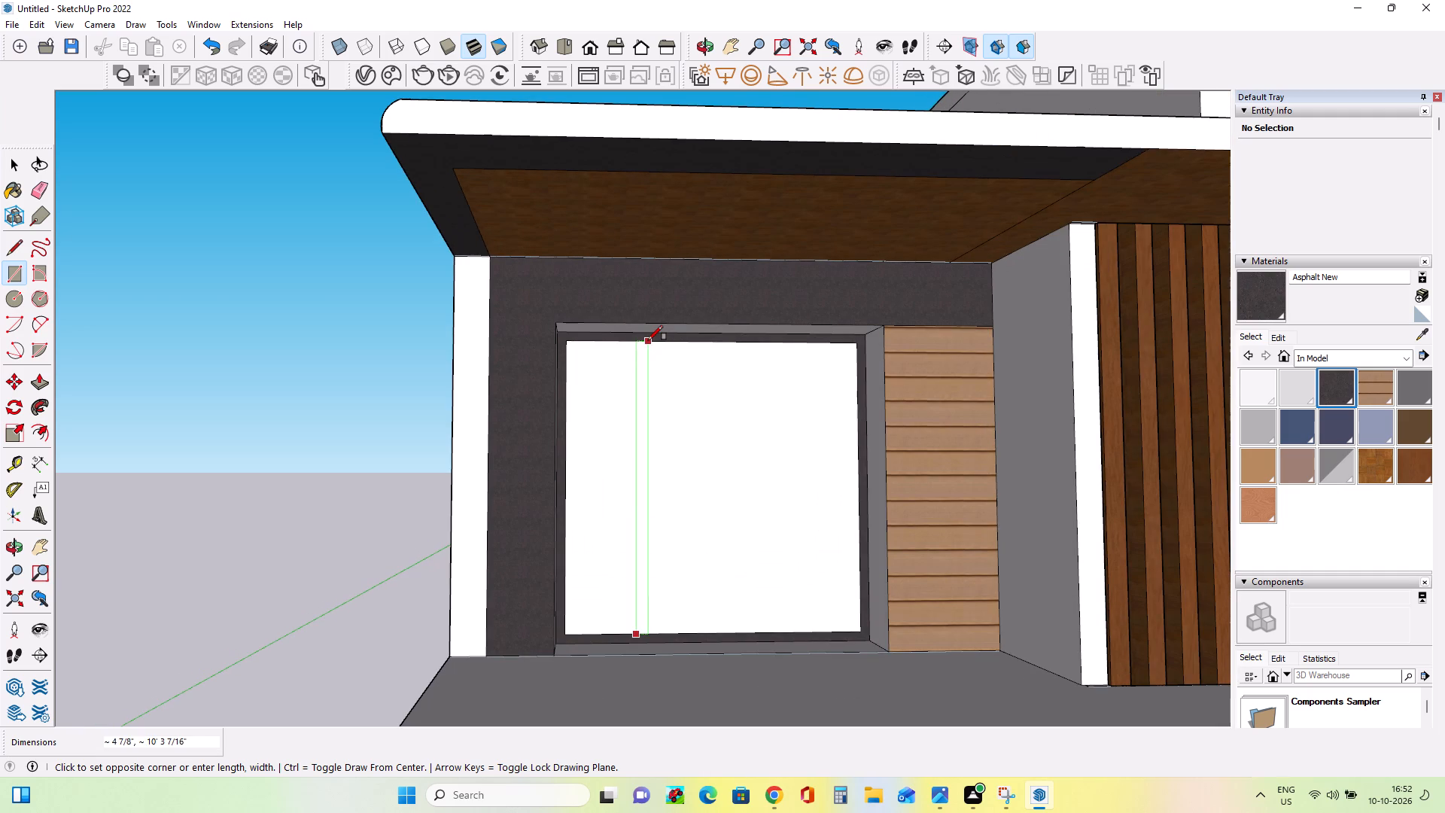
scroll(643, 344, "up", 5)
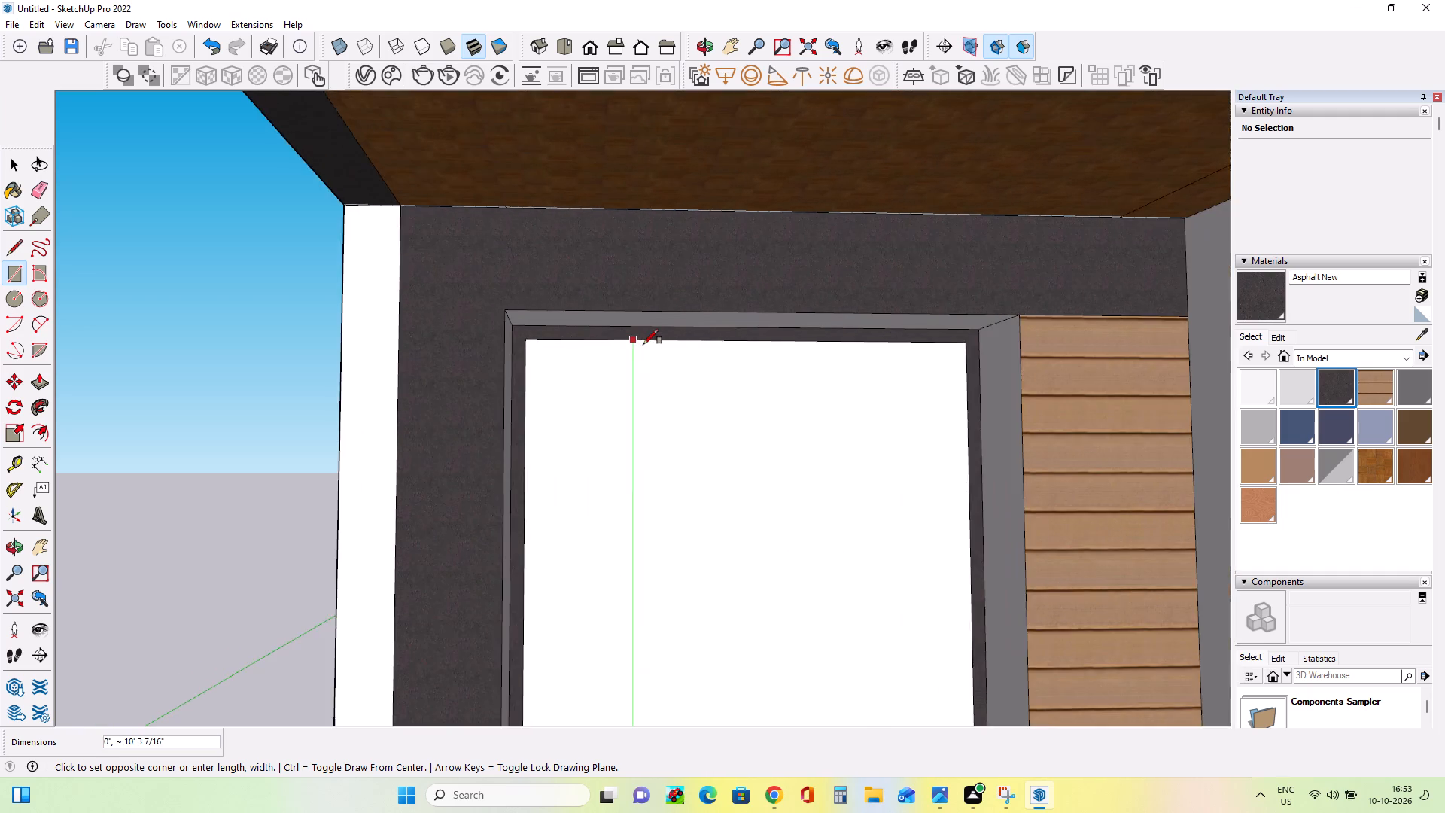
scroll(643, 344, "up", 3)
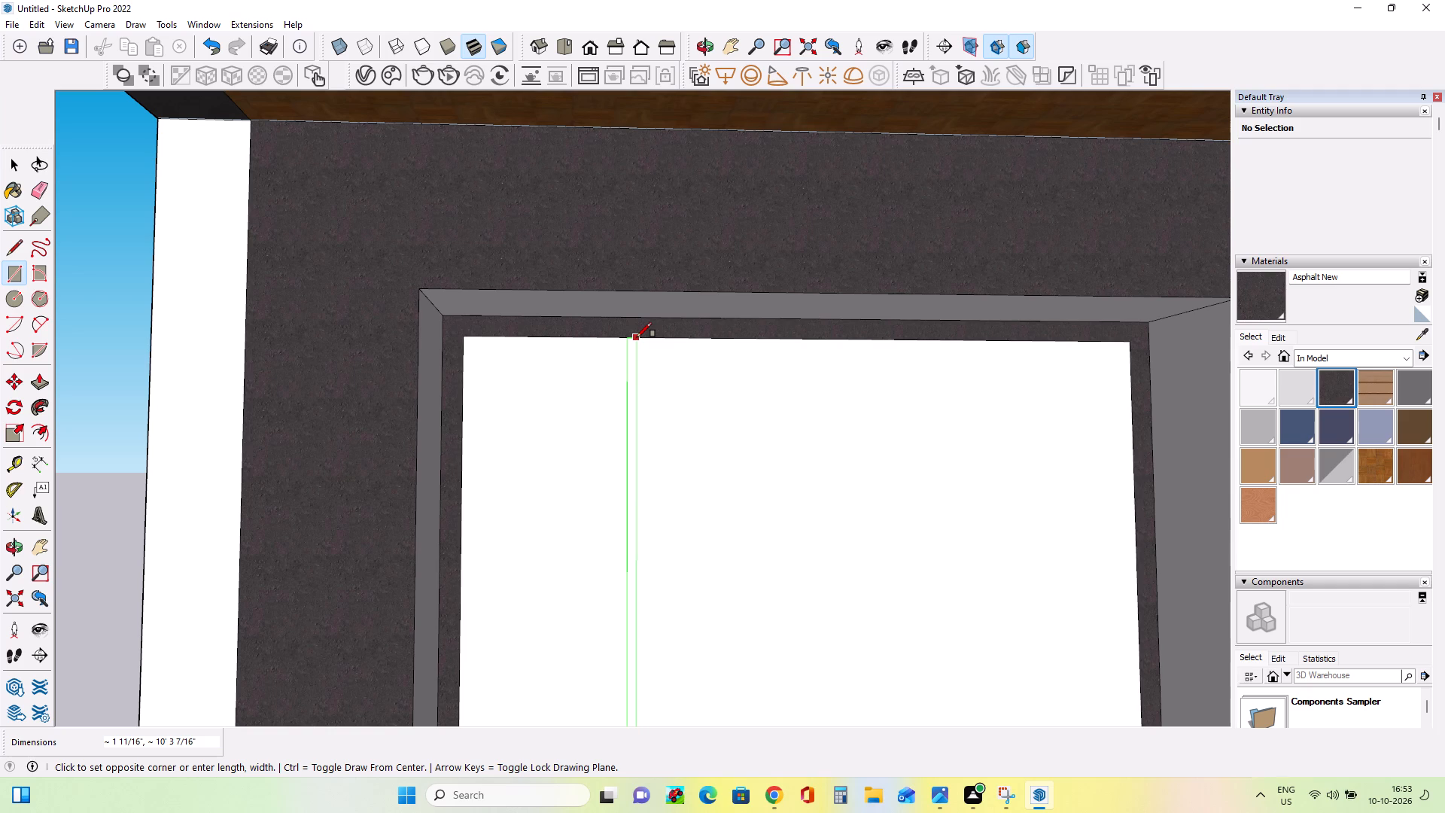
left_click(637, 337)
Draw a second full-height mullion rectangle about 1 13/16" wide and 10' 3 7/16" tall near the right side of the upper-floor window.
scroll(662, 419, "down", 2)
scroll(662, 421, "up", 1)
scroll(662, 422, "down", 4)
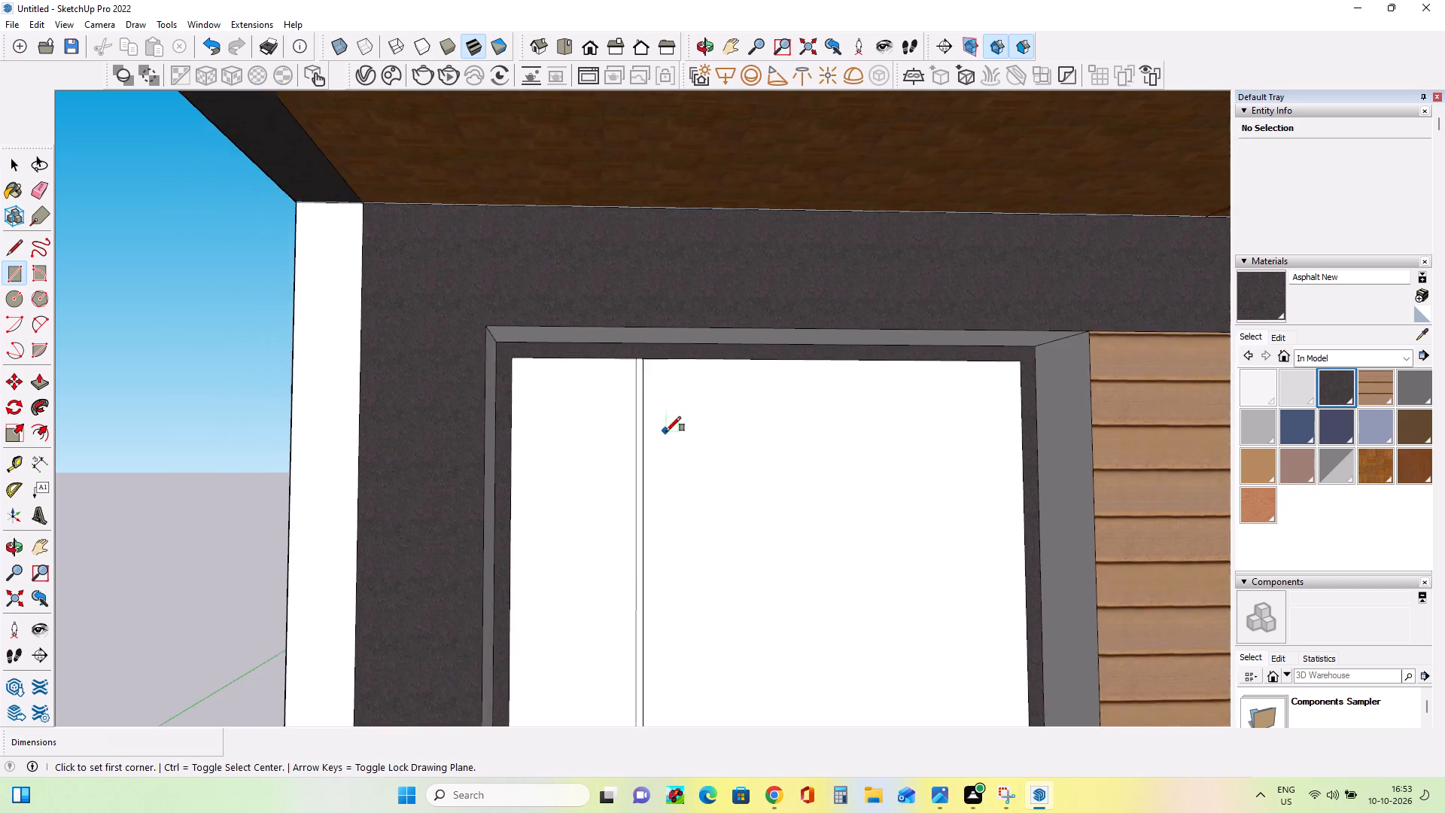
scroll(666, 431, "down", 12)
scroll(732, 531, "up", 7)
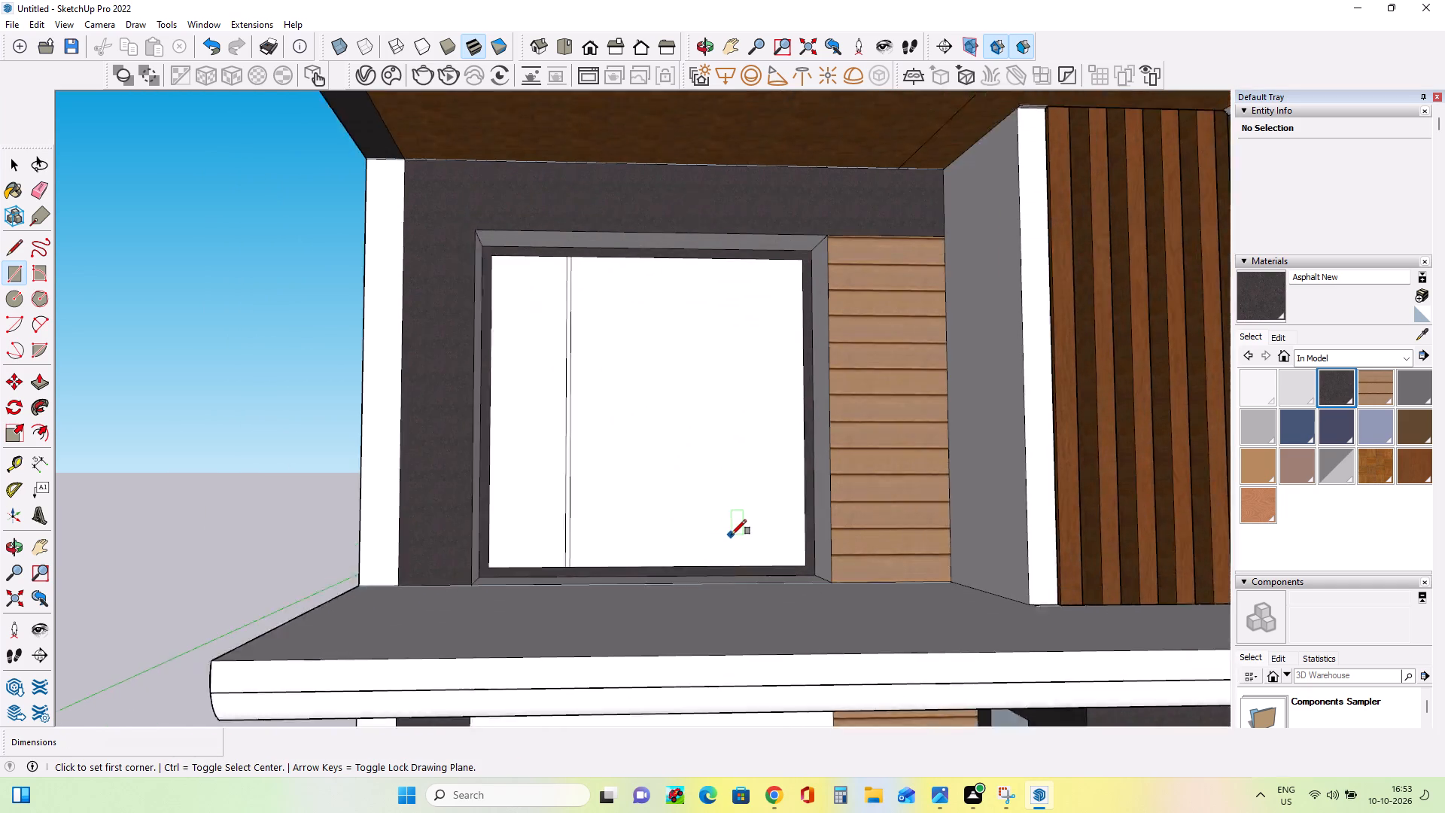
scroll(732, 534, "up", 2)
left_click(708, 565)
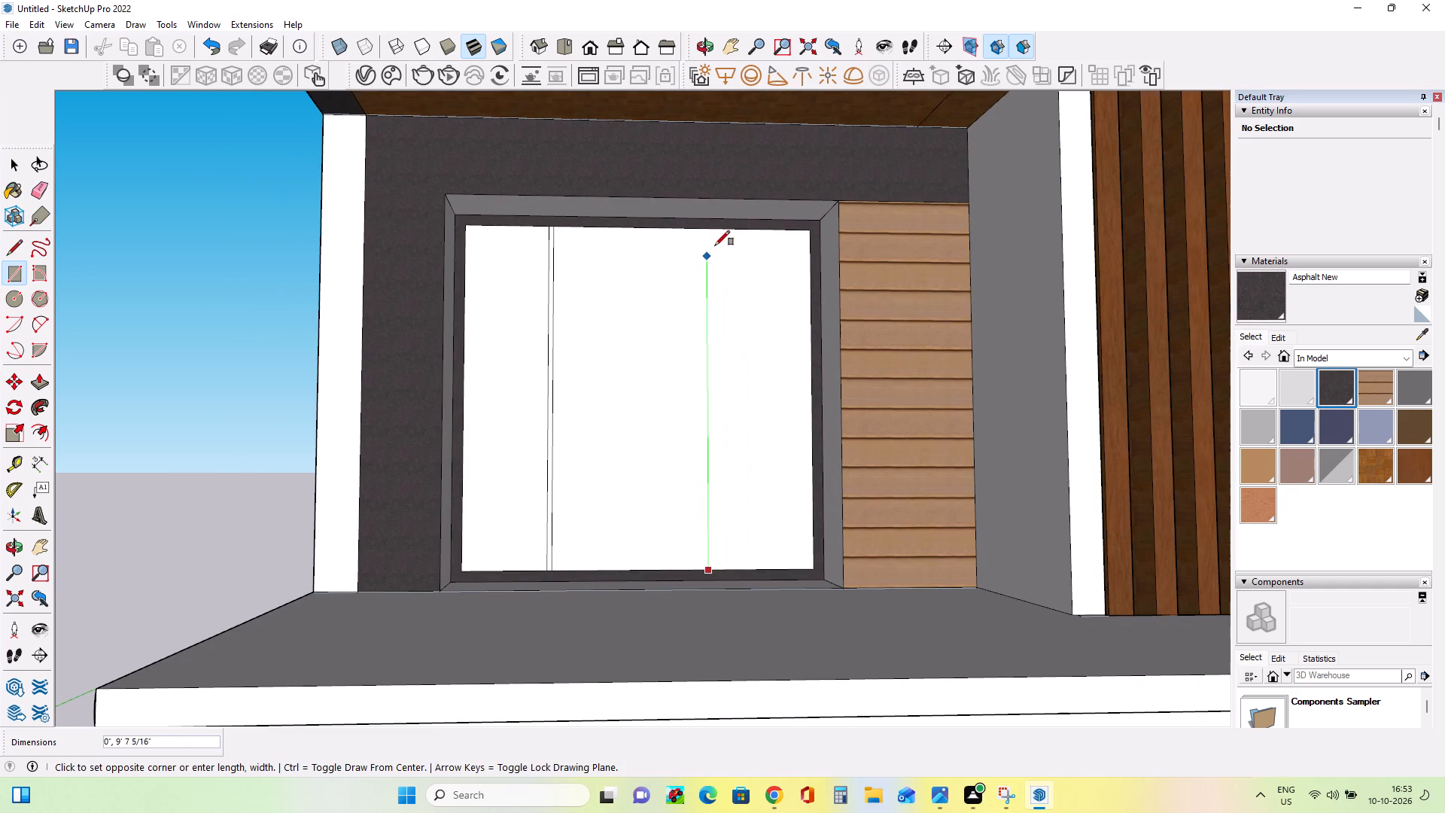
scroll(718, 229, "up", 6)
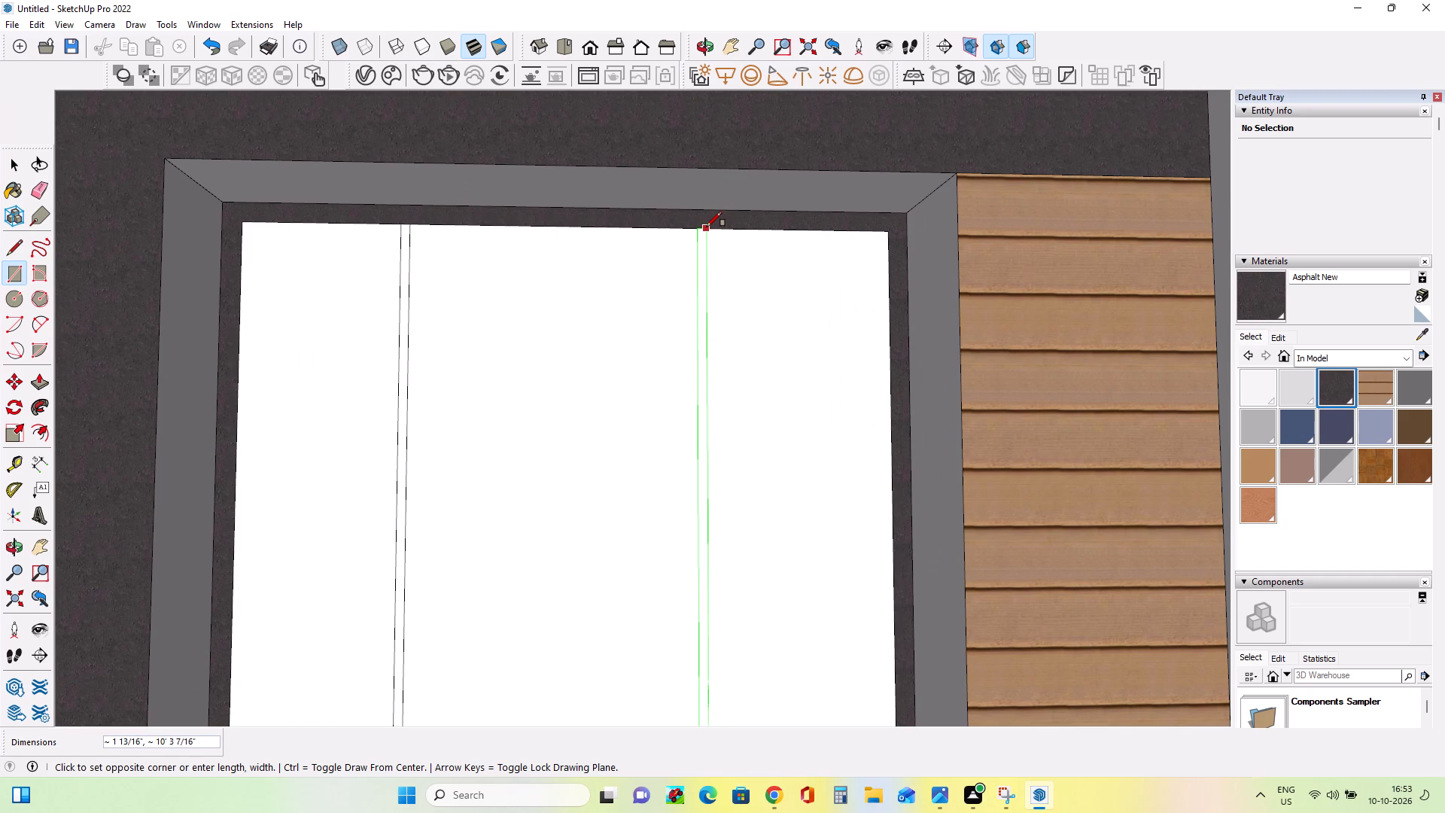
left_click(707, 227)
Paint both mullion strips of the upper-floor window with Asphalt New.
left_click(1335, 380)
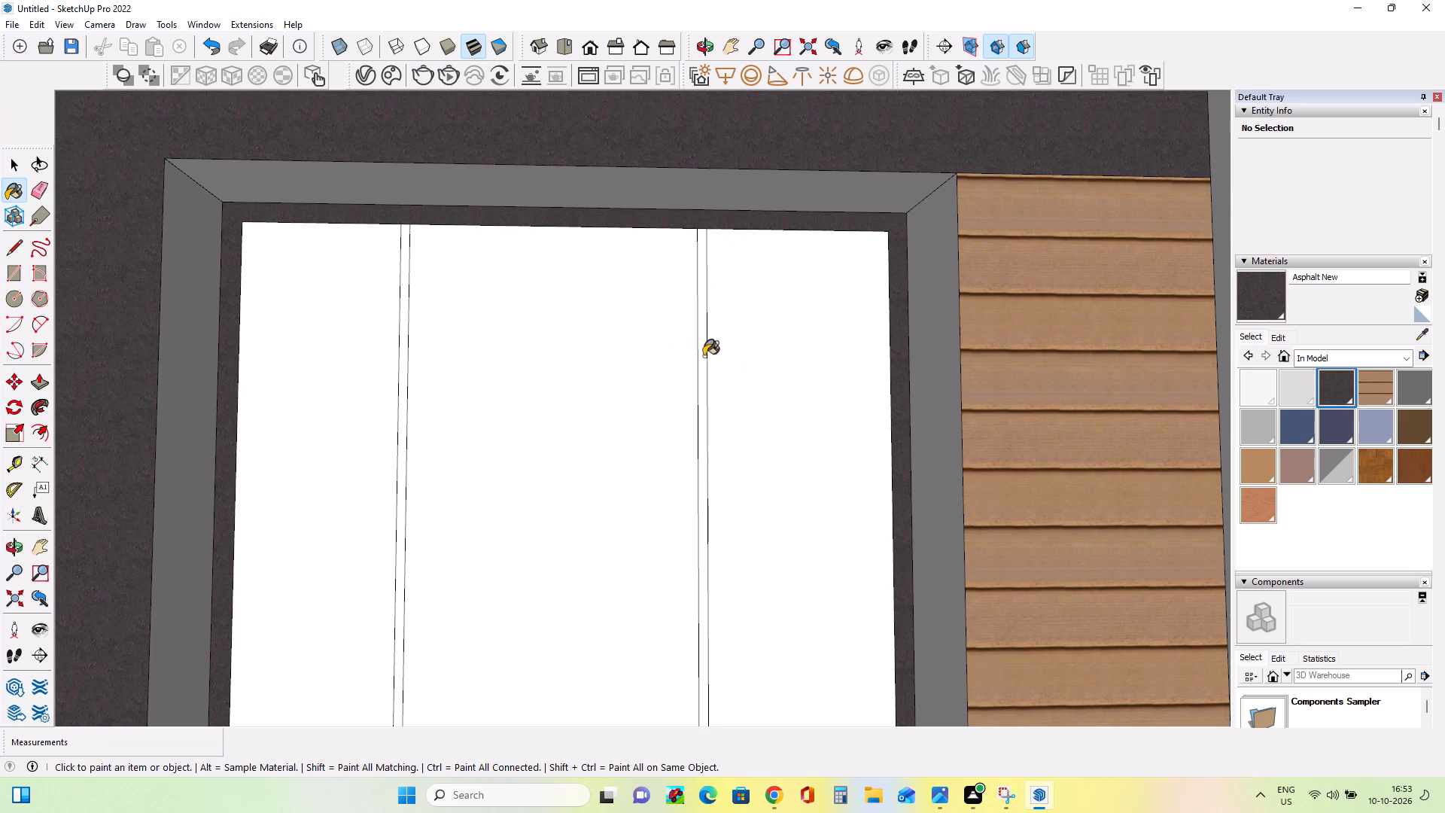
left_click(699, 357)
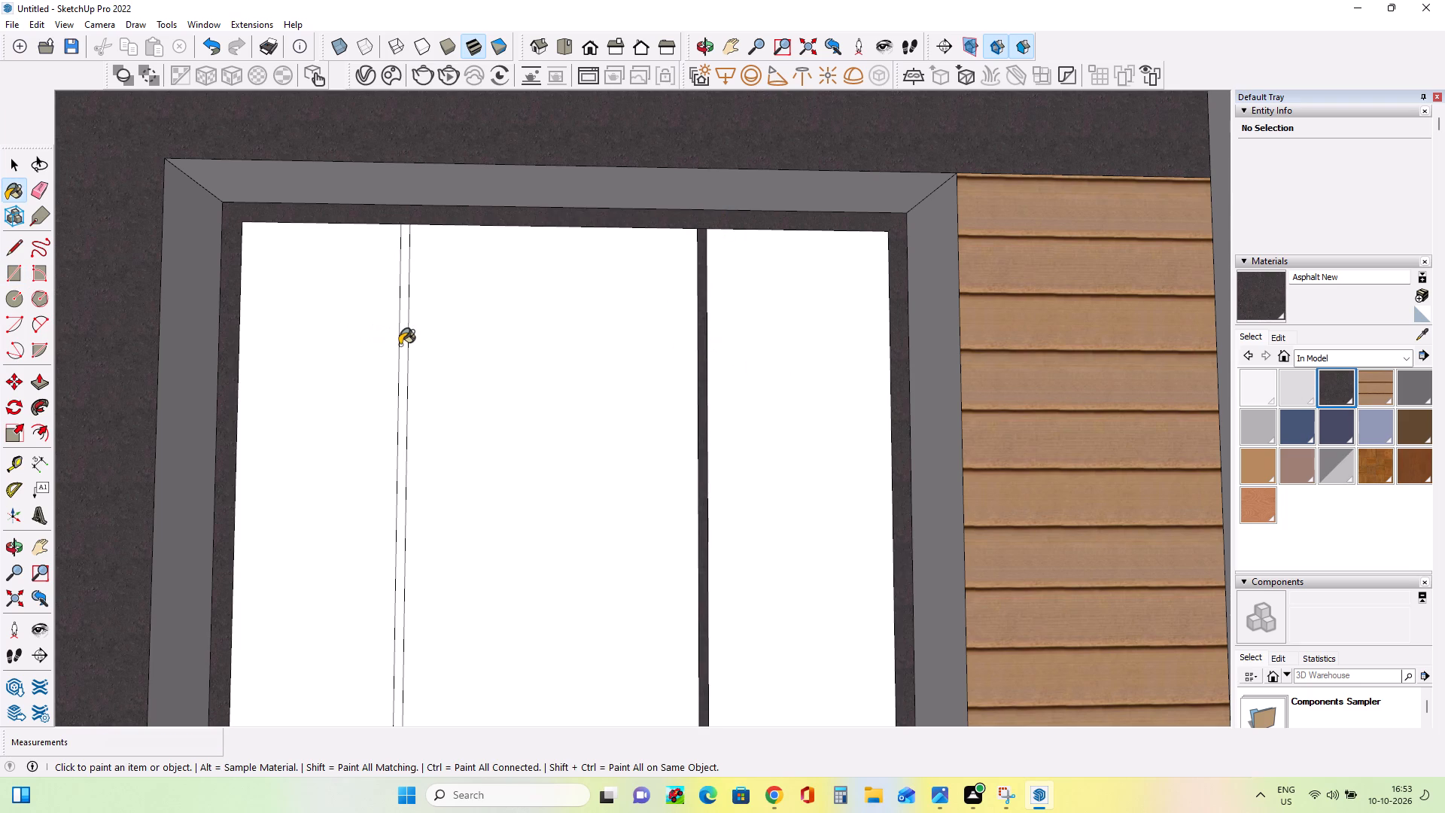
left_click(400, 345)
left_click(405, 338)
Paint the three panes of the upper-floor window with Translucent Glass Gray.
scroll(468, 355, "down", 3)
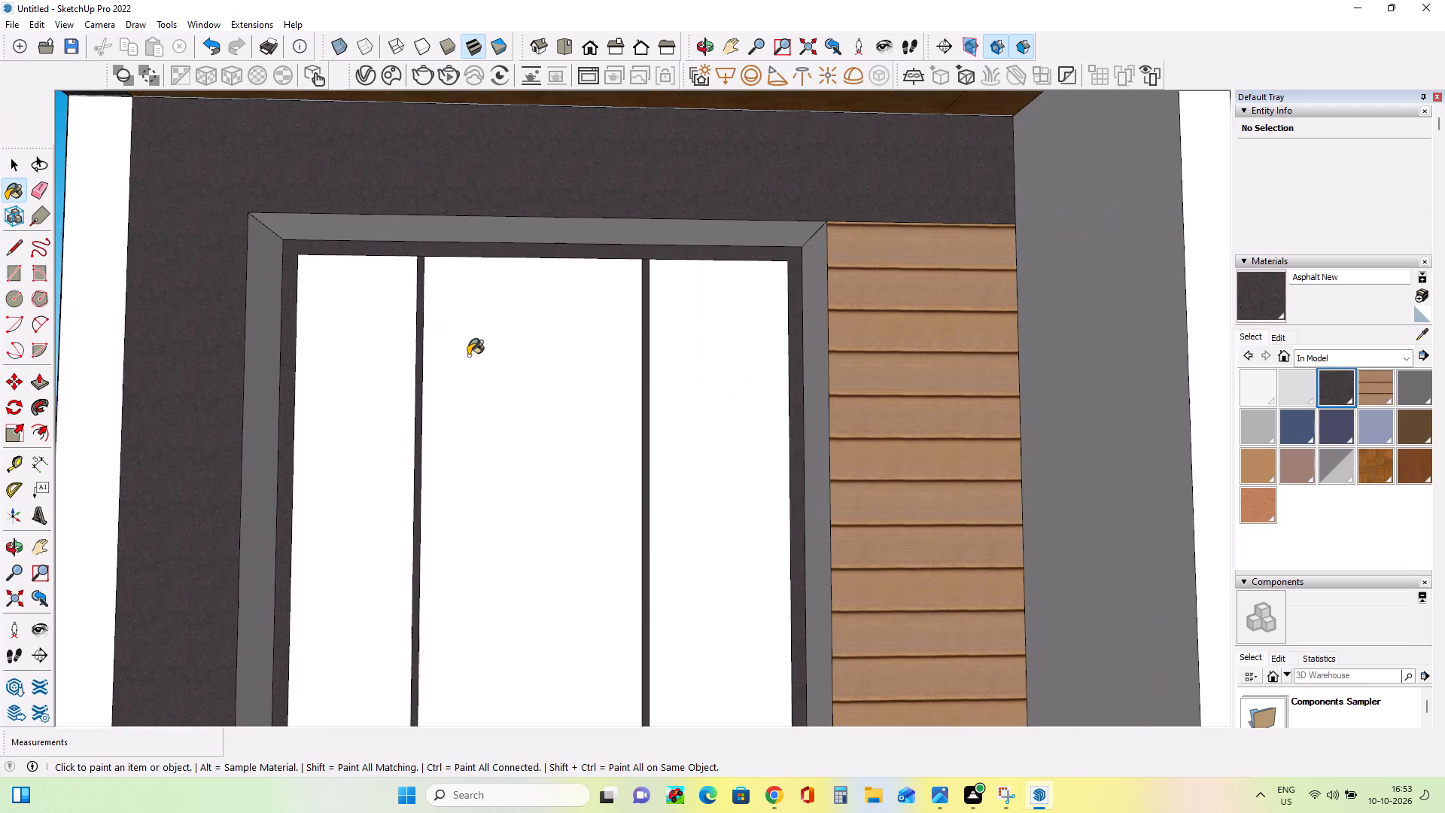
scroll(468, 355, "down", 9)
middle_click_drag(468, 364, 488, 388)
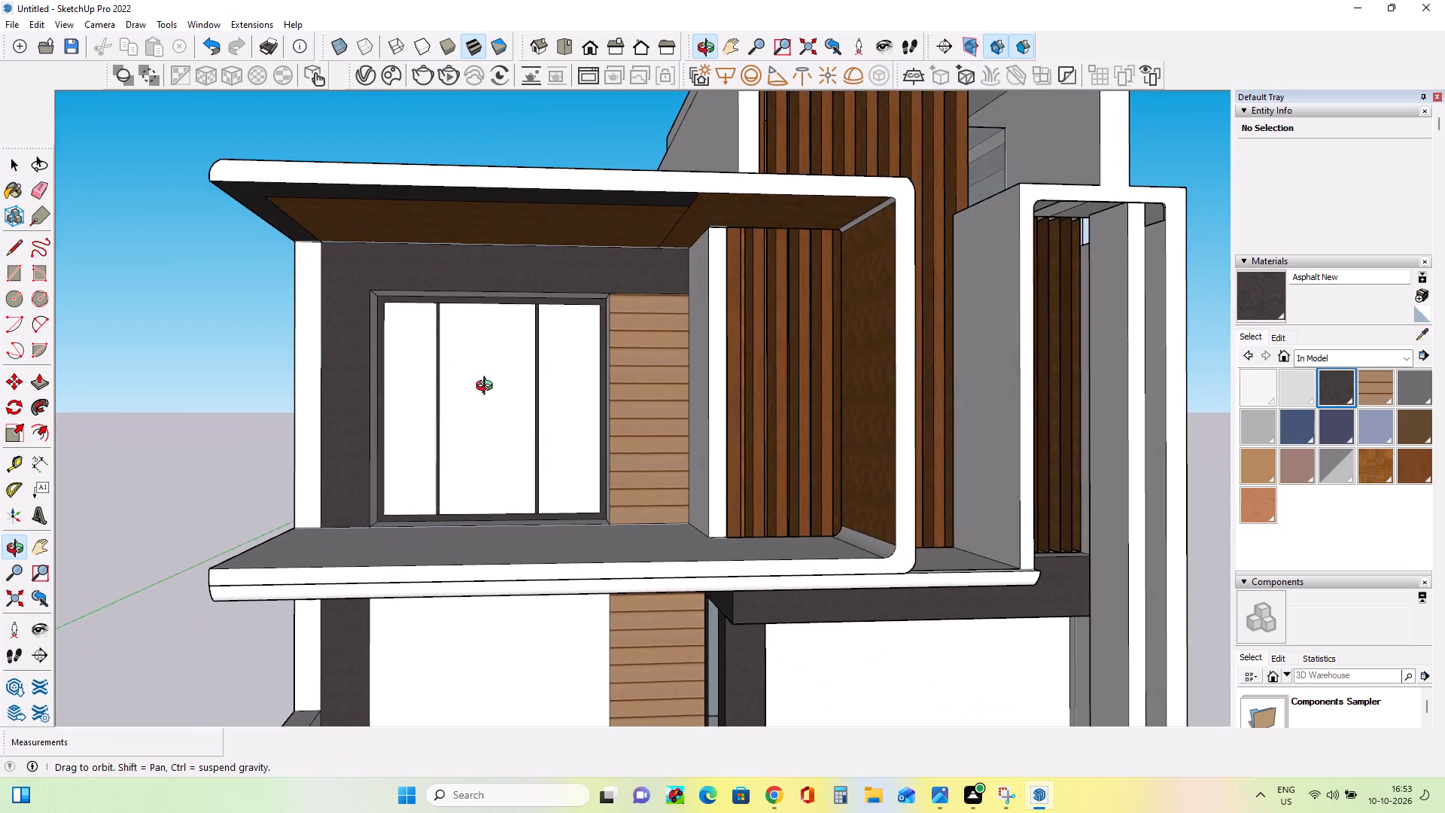
middle_click_drag(488, 388, 505, 375)
scroll(507, 375, "up", 1)
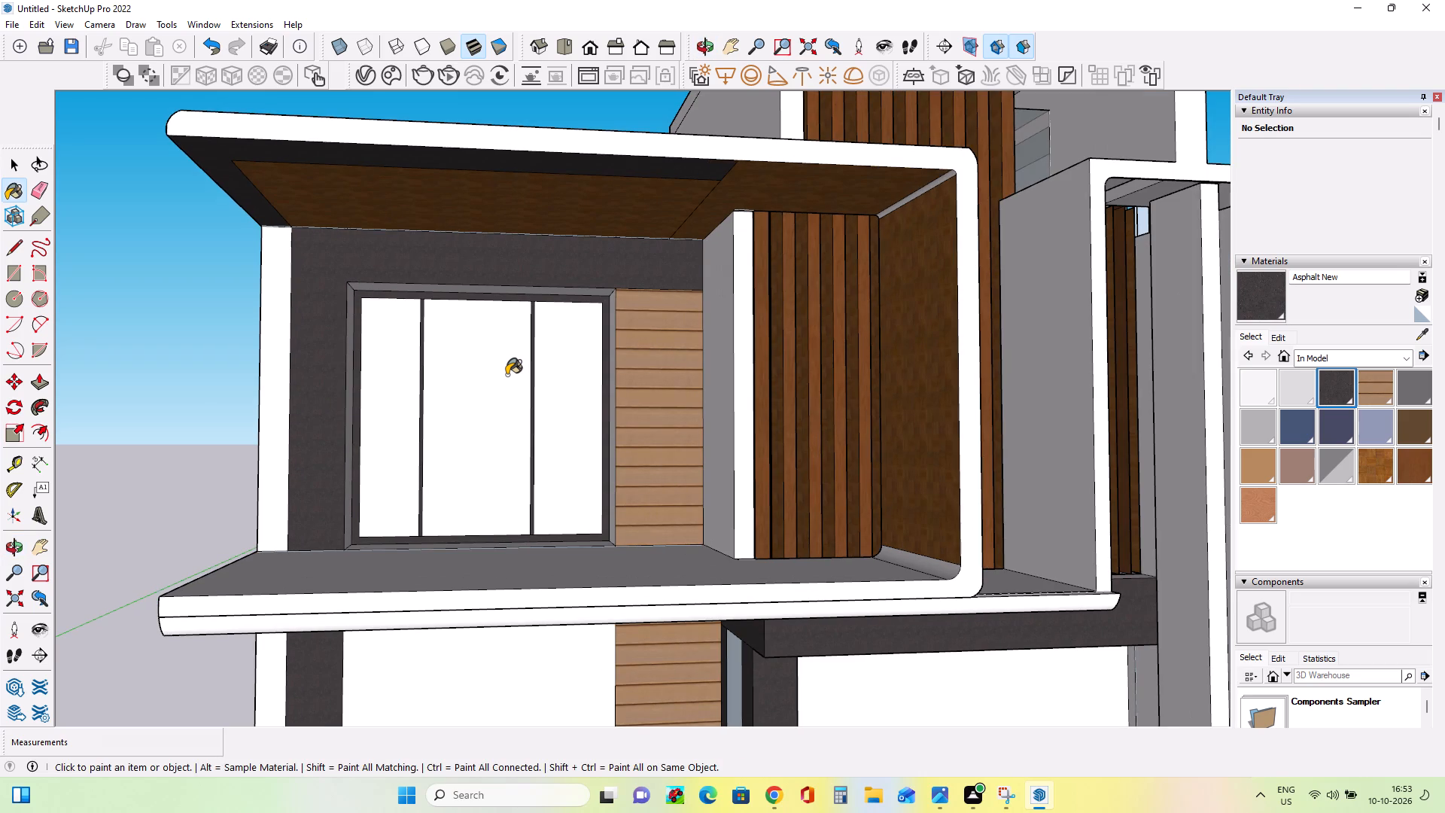
left_click(1321, 462)
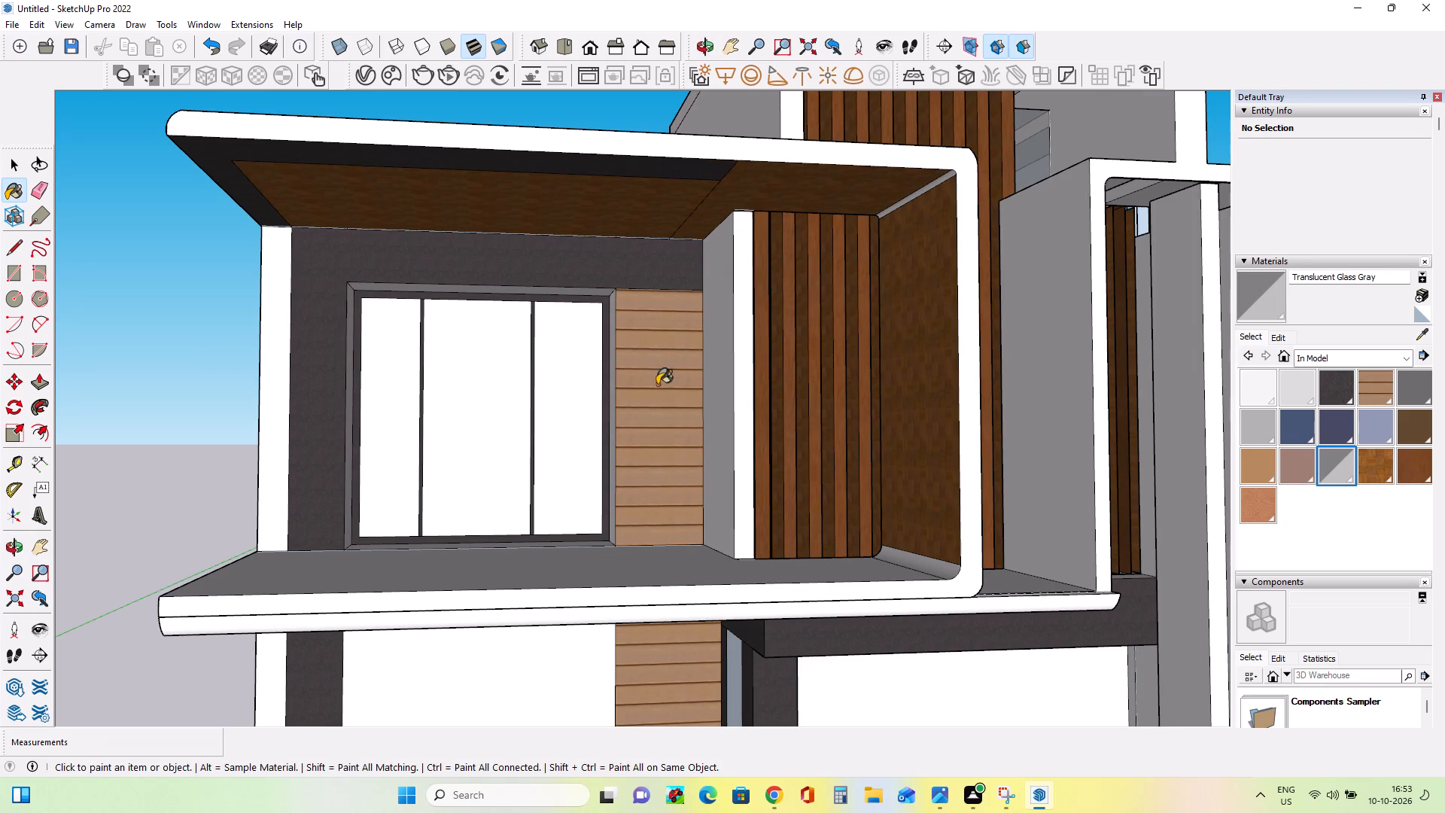
left_click(548, 390)
left_click(486, 394)
left_click(395, 397)
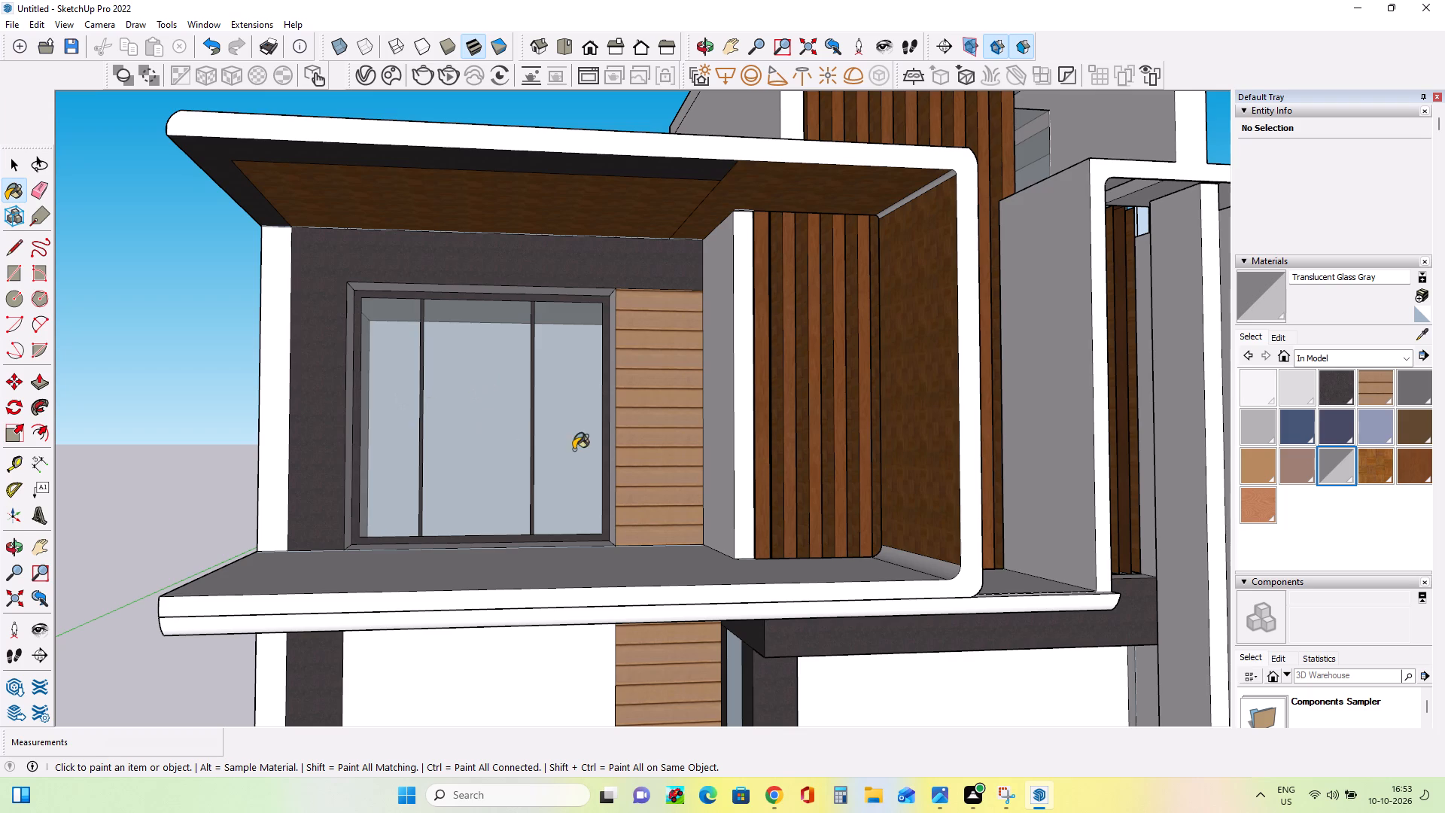
Offset the outline of the large white ground-floor face beneath the slatted facade inward by about 2 9/16".
middle_click_drag(573, 449, 494, 493)
scroll(517, 495, "down", 10)
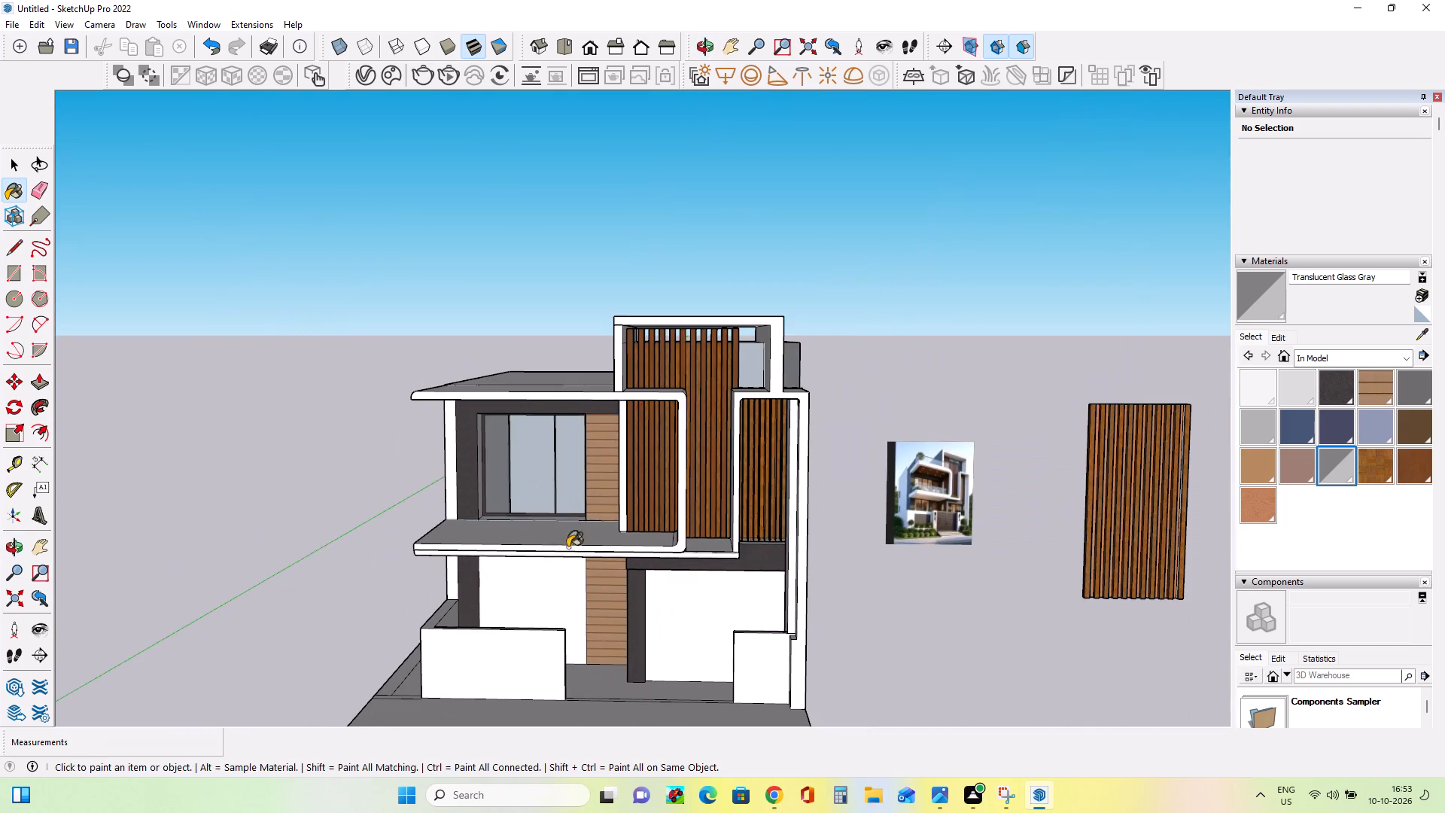
middle_click_drag(570, 635, 596, 600)
scroll(528, 623, "up", 2)
scroll(659, 620, "up", 1)
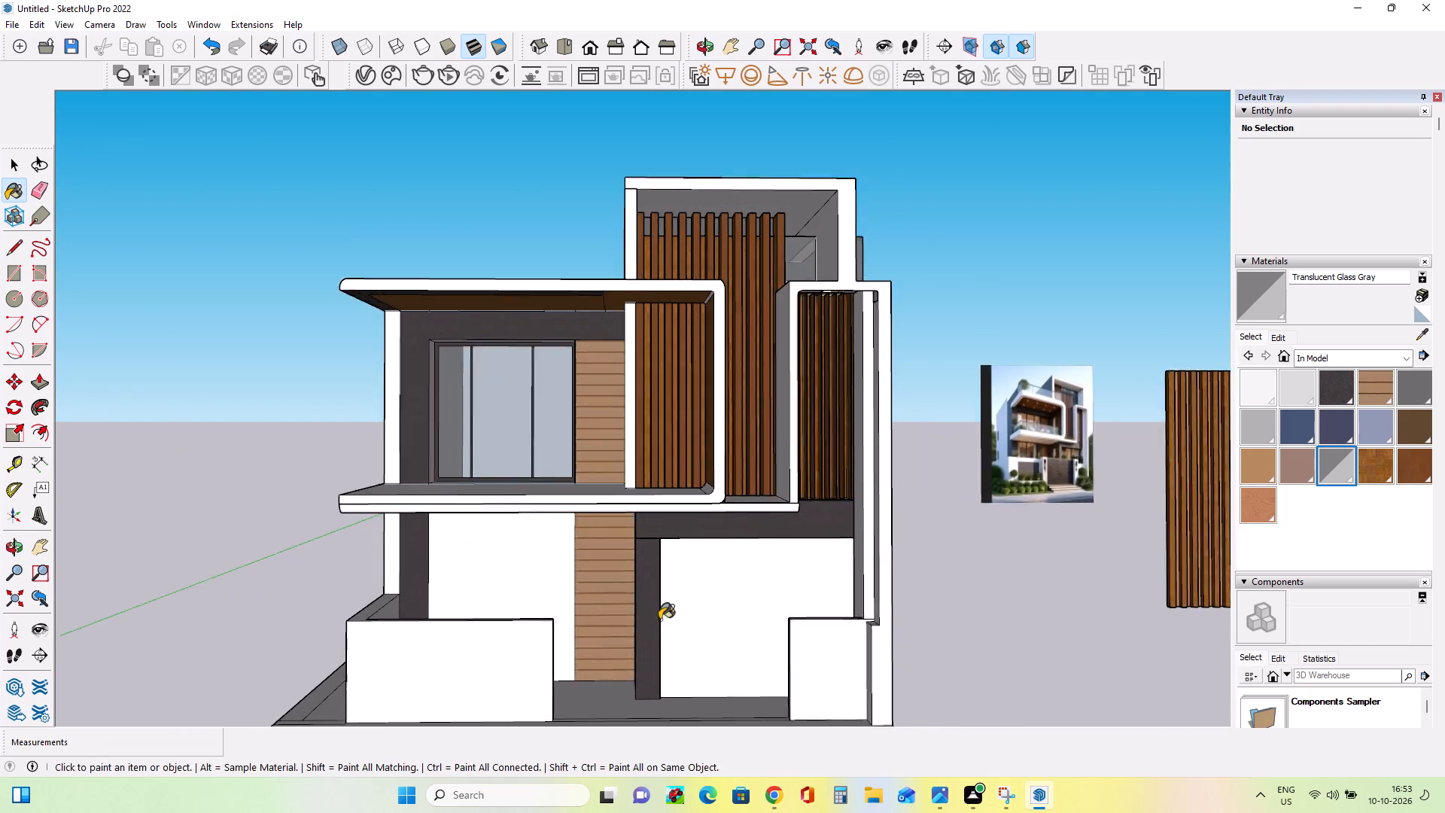
scroll(659, 620, "up", 2)
middle_click_drag(668, 625, 703, 562)
middle_click_drag(726, 576, 766, 548)
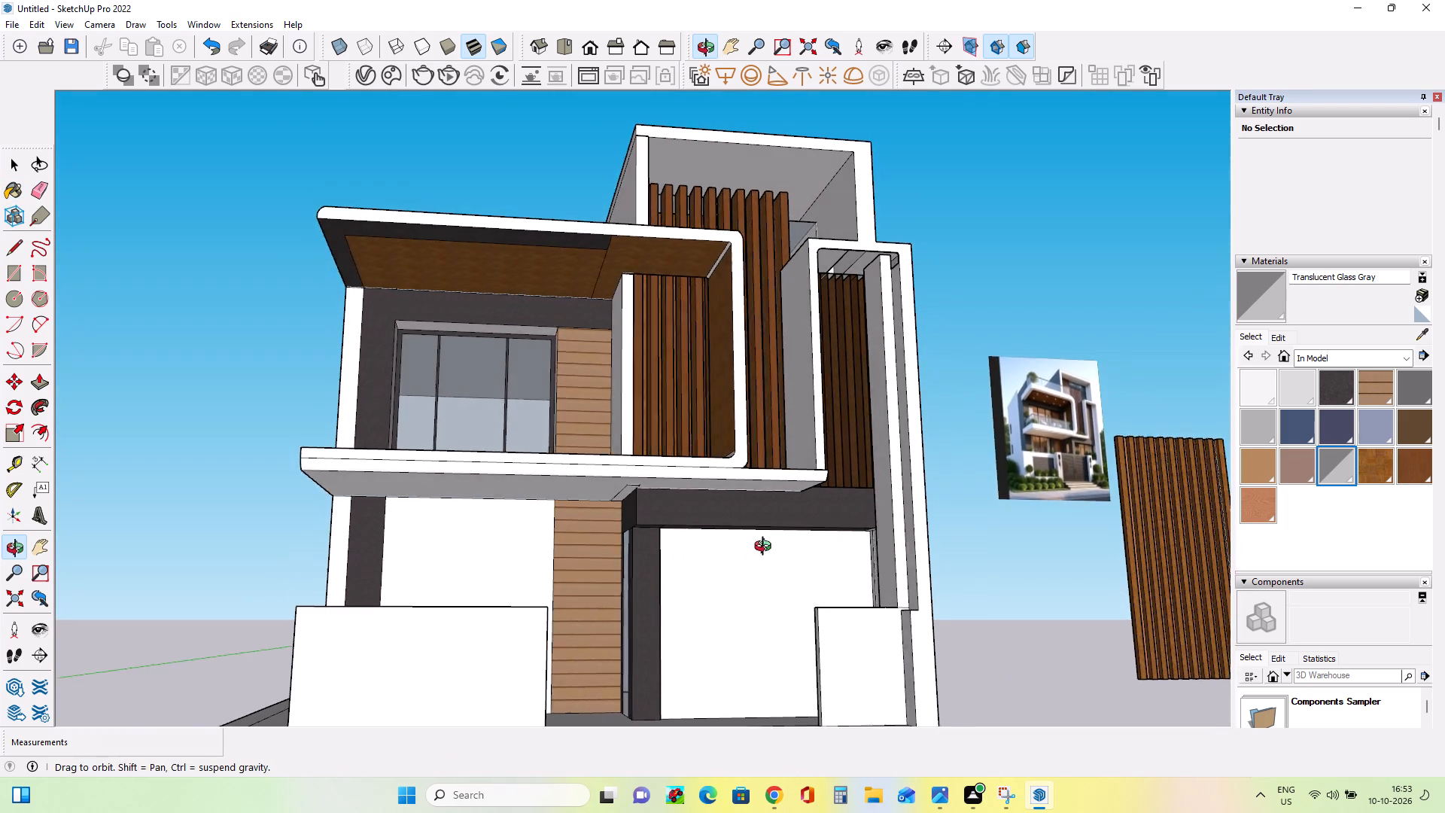
middle_click_drag(766, 548, 661, 579)
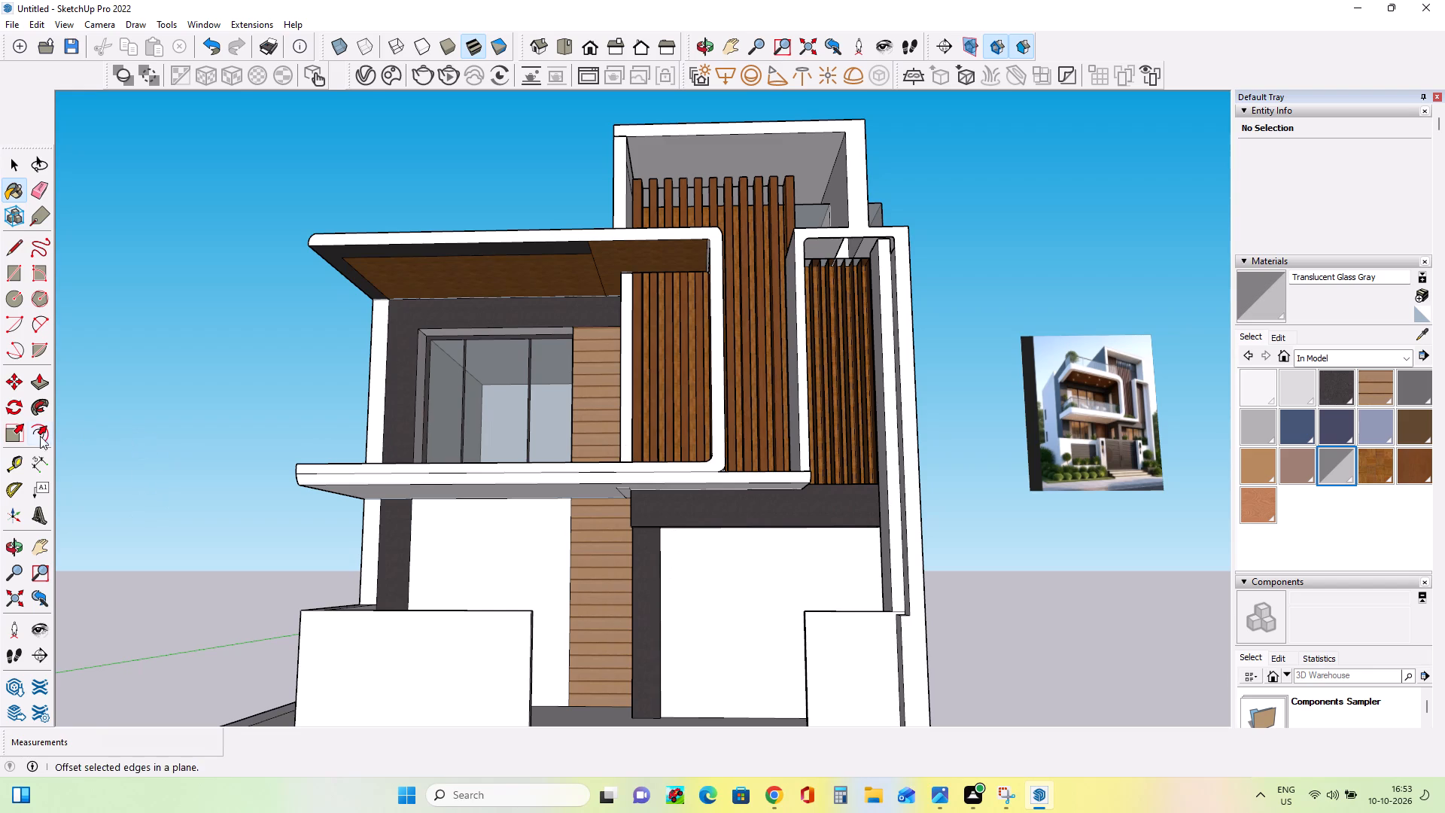
left_click(35, 430)
left_click(732, 617)
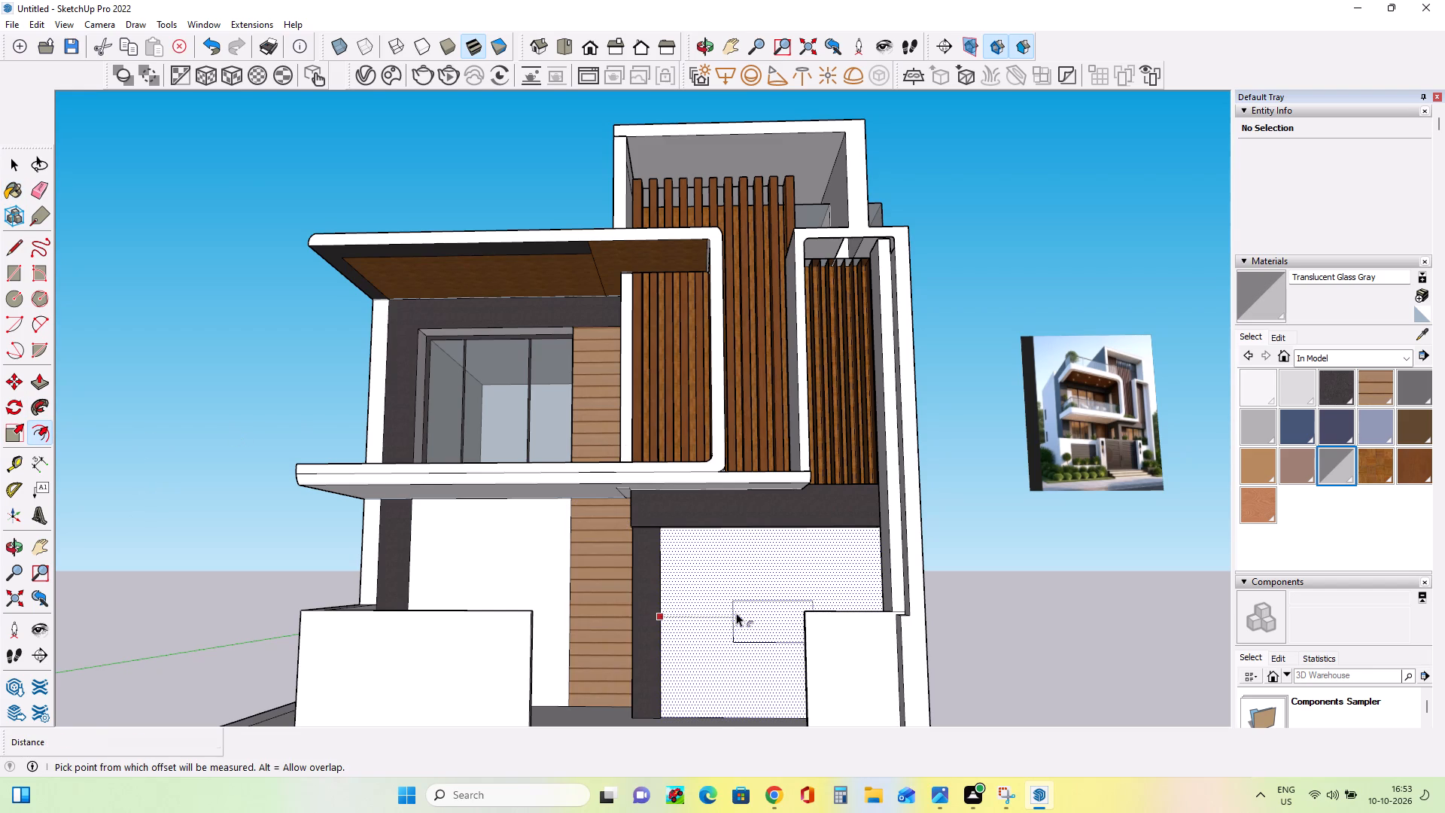
left_click(665, 573)
Narrow the freestanding wooden slat panel group beside the house by scaling its width along the red axis.
middle_click_drag(705, 652, 739, 652)
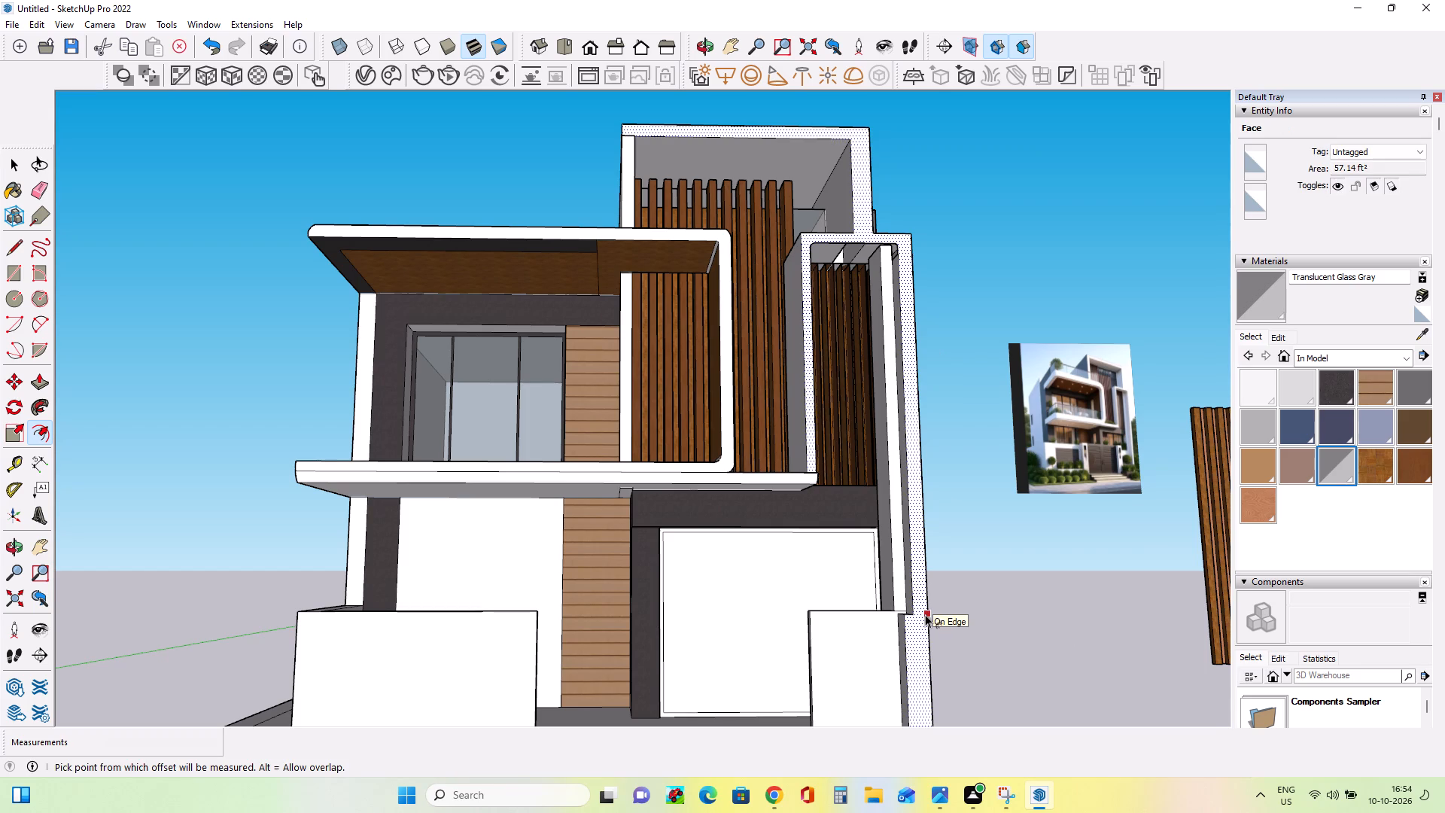
scroll(945, 580, "down", 6)
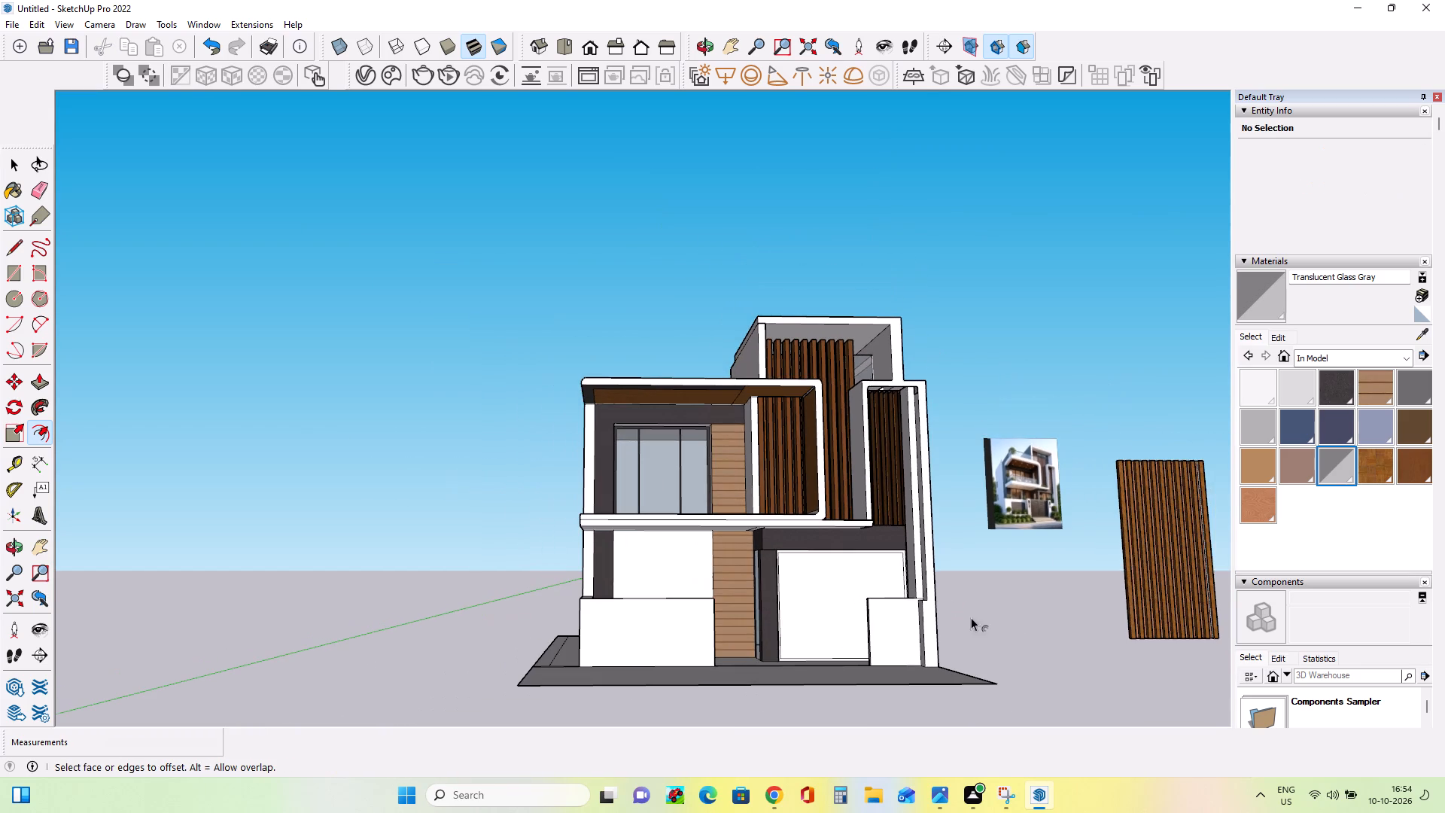
left_click(11, 172)
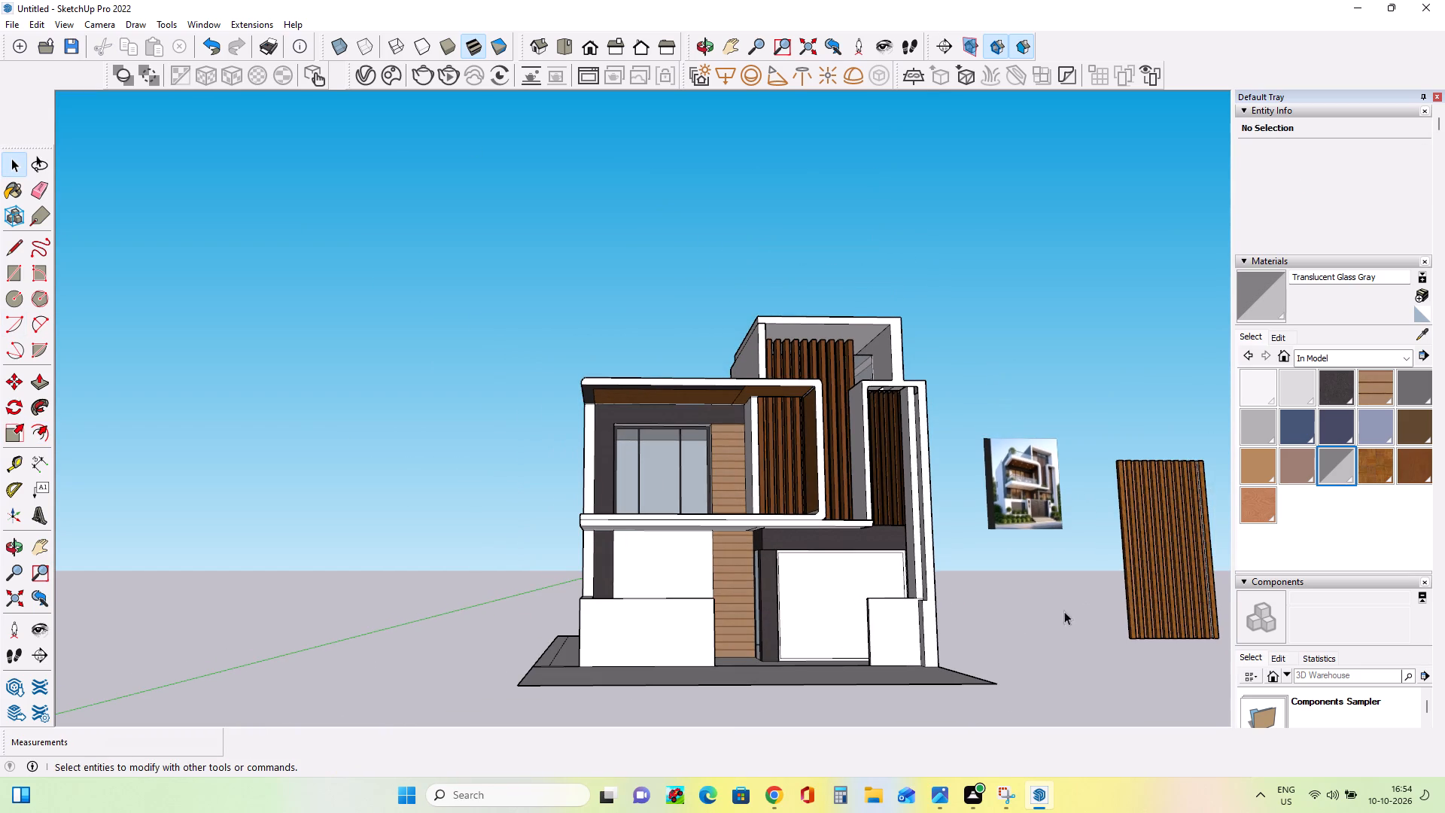
left_click(1202, 577)
left_click(11, 426)
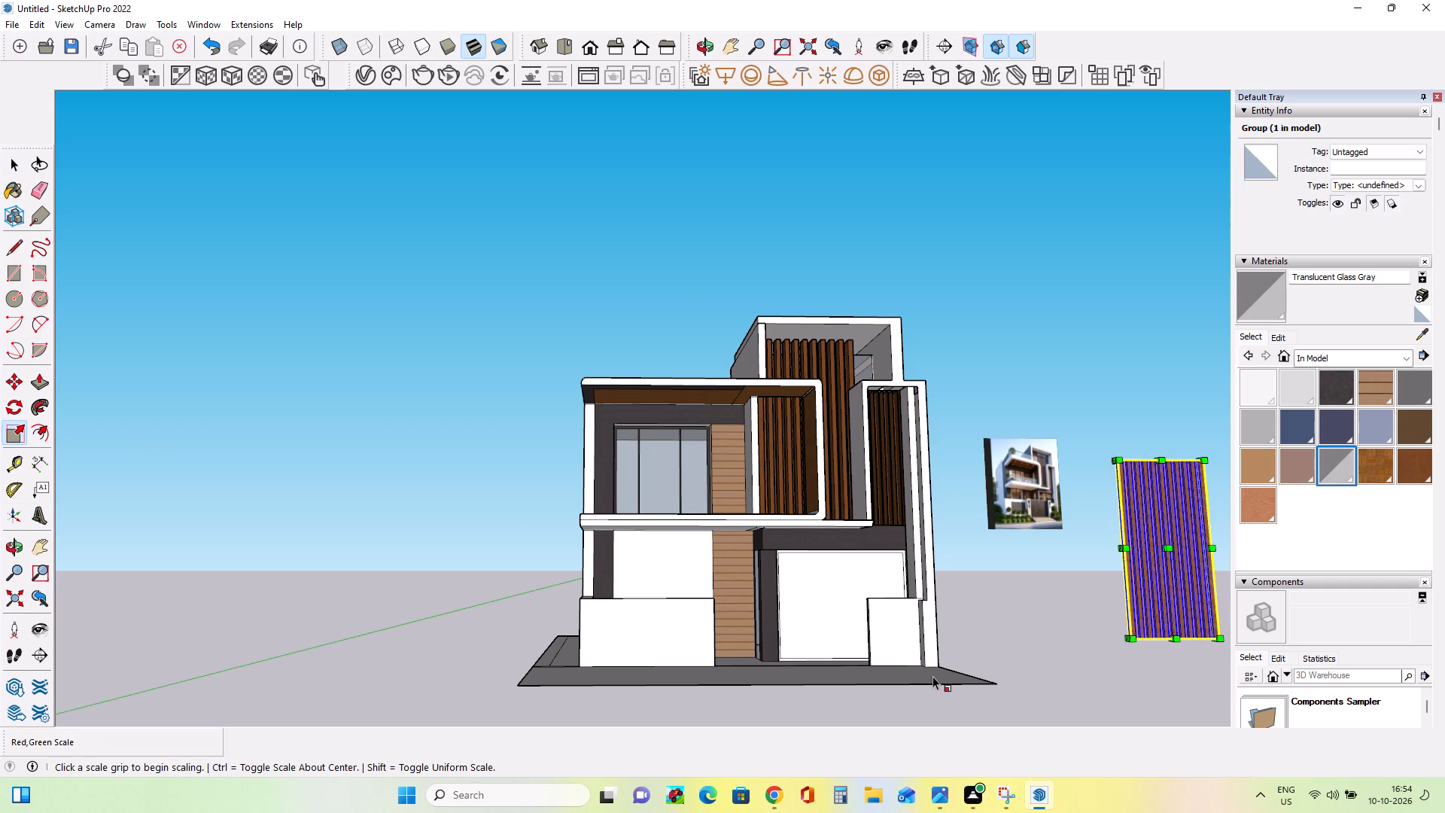
scroll(1121, 551, "up", 9)
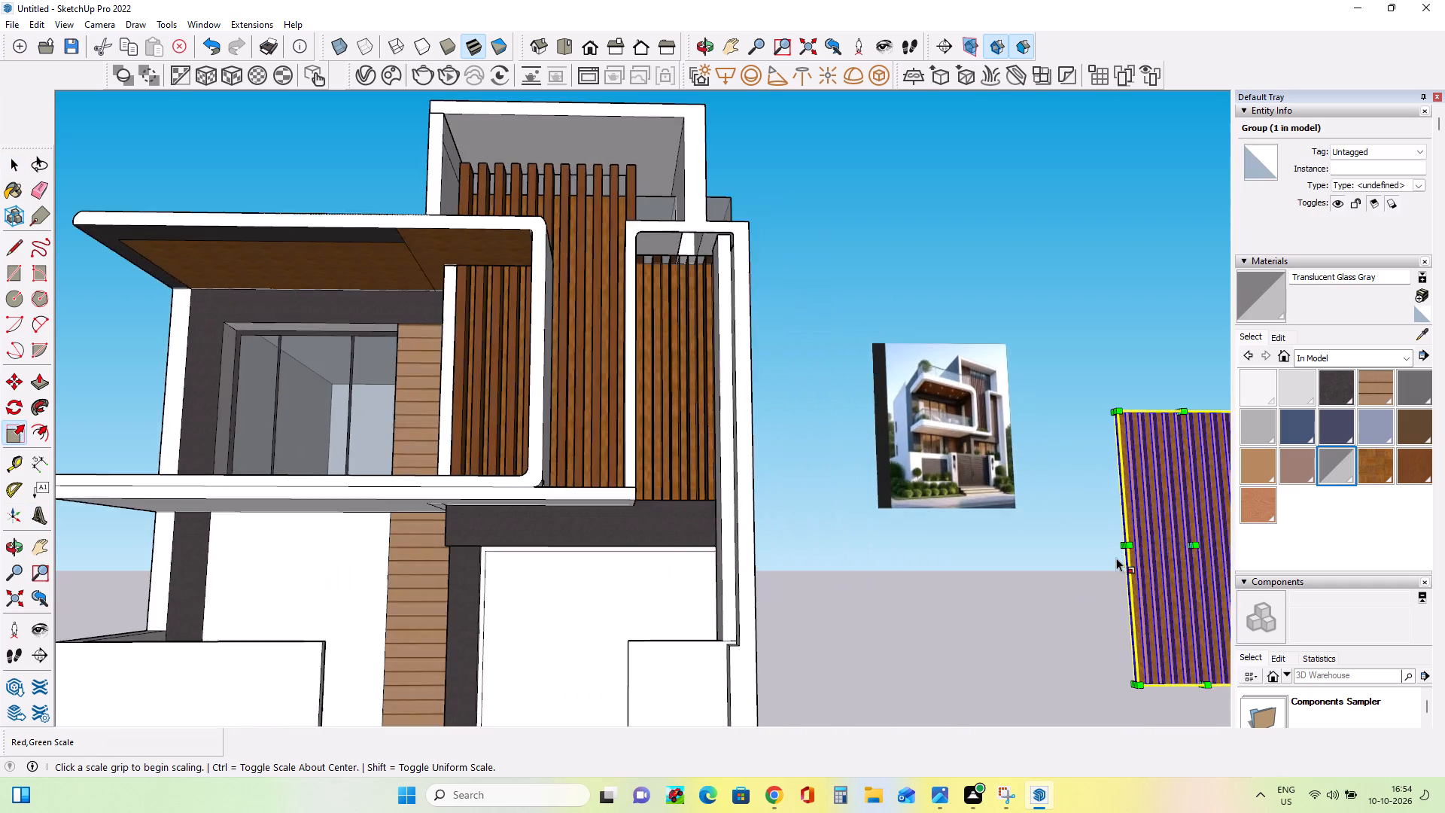
scroll(1116, 558, "up", 2)
left_click(1124, 544)
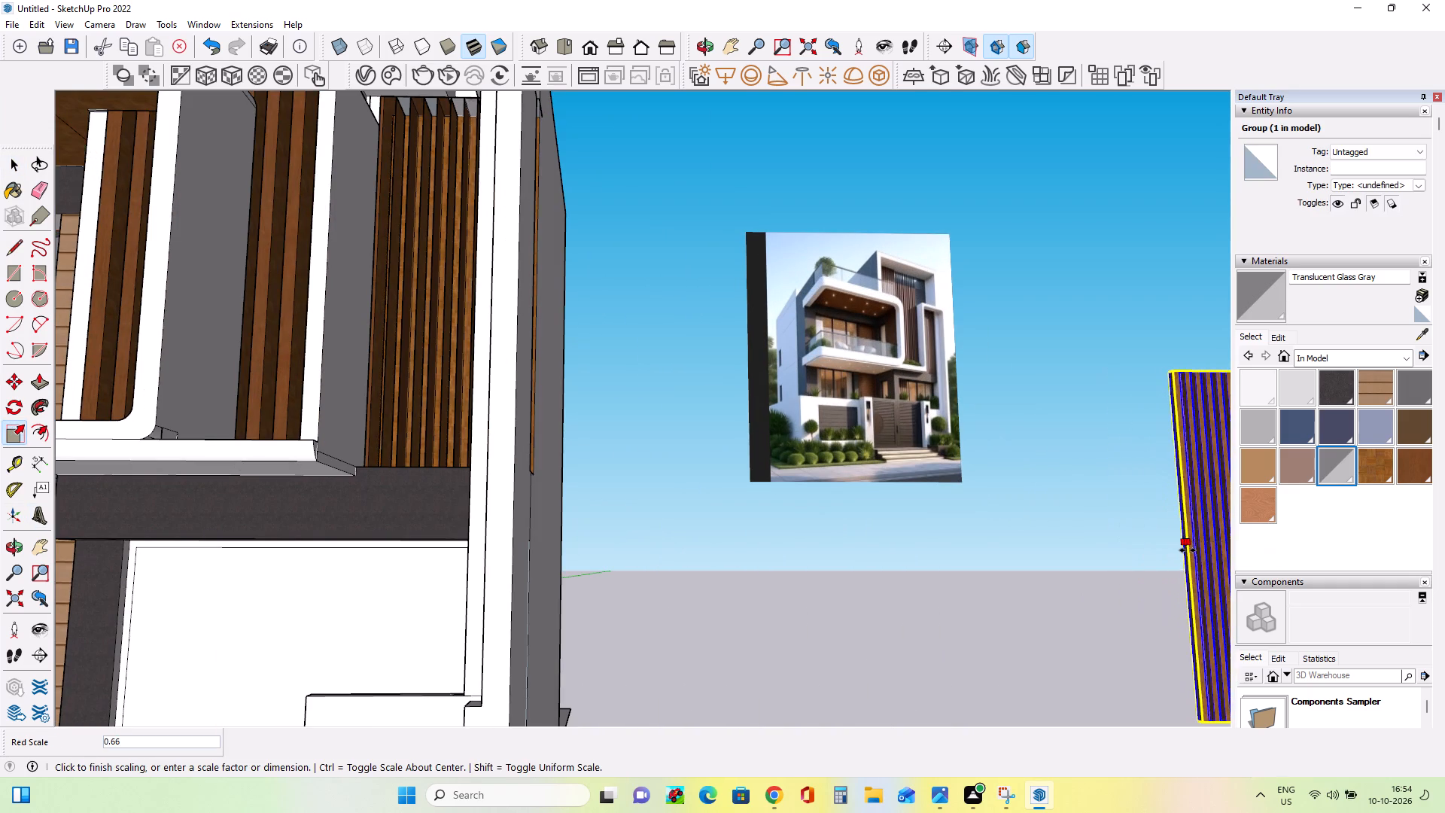
left_click(1203, 547)
scroll(897, 589, "down", 11)
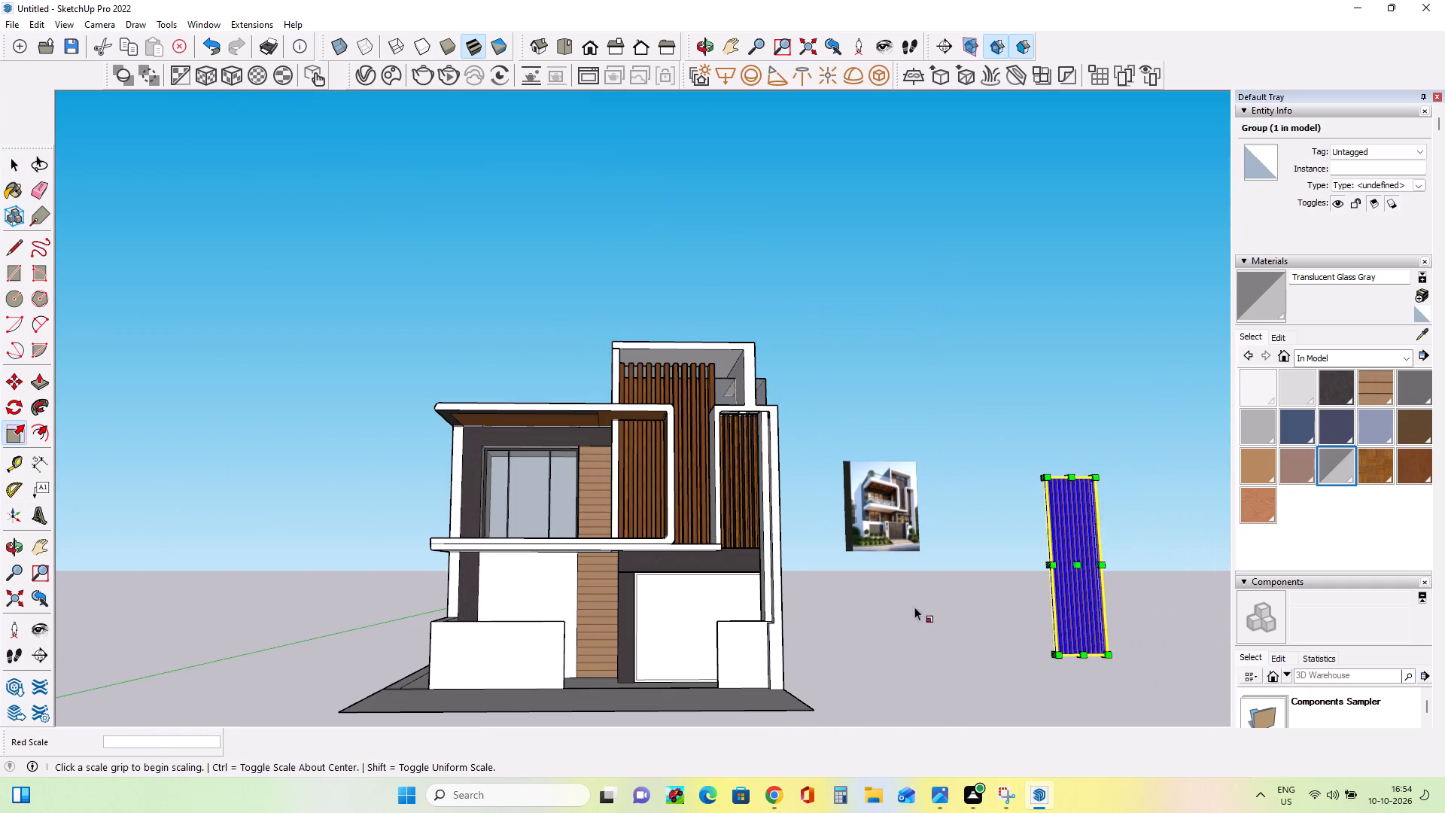
Move the narrowed wooden slat panel by its bottom corner to the base of the framed ground-floor opening.
middle_click_drag(1015, 649, 1024, 660)
left_click(14, 380)
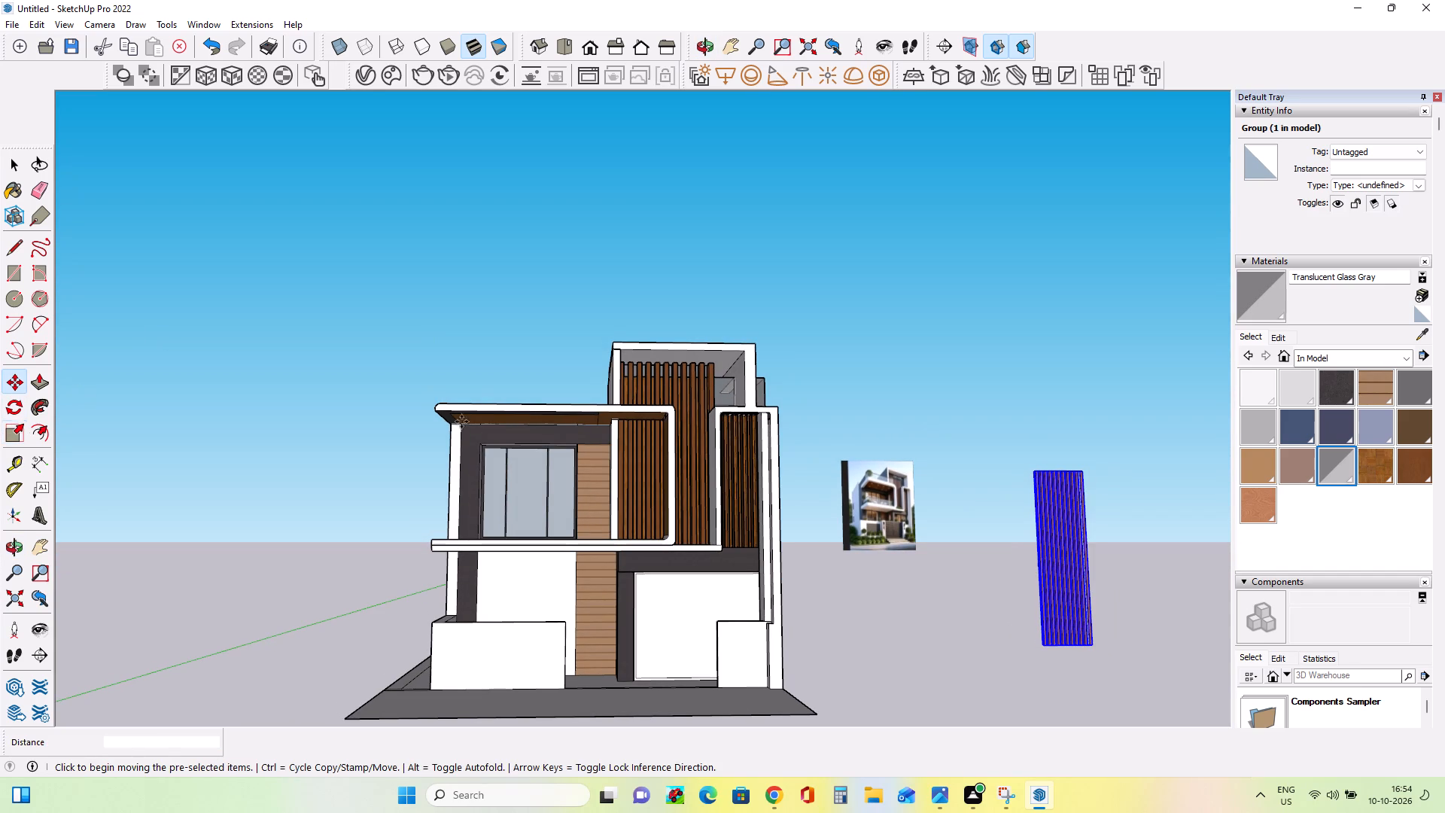
left_click(1042, 646)
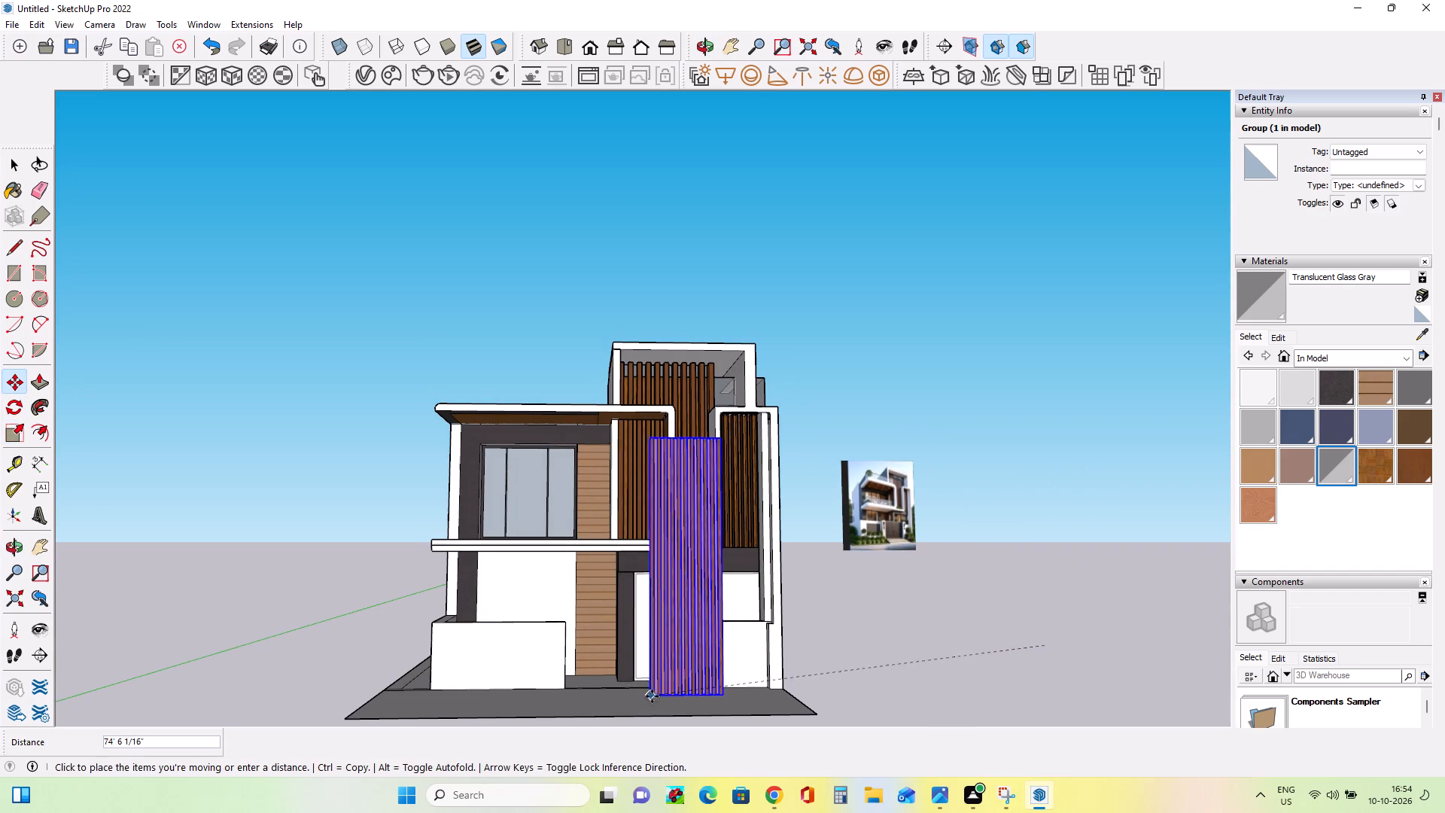
left_click(637, 677)
middle_click_drag(742, 631, 692, 696)
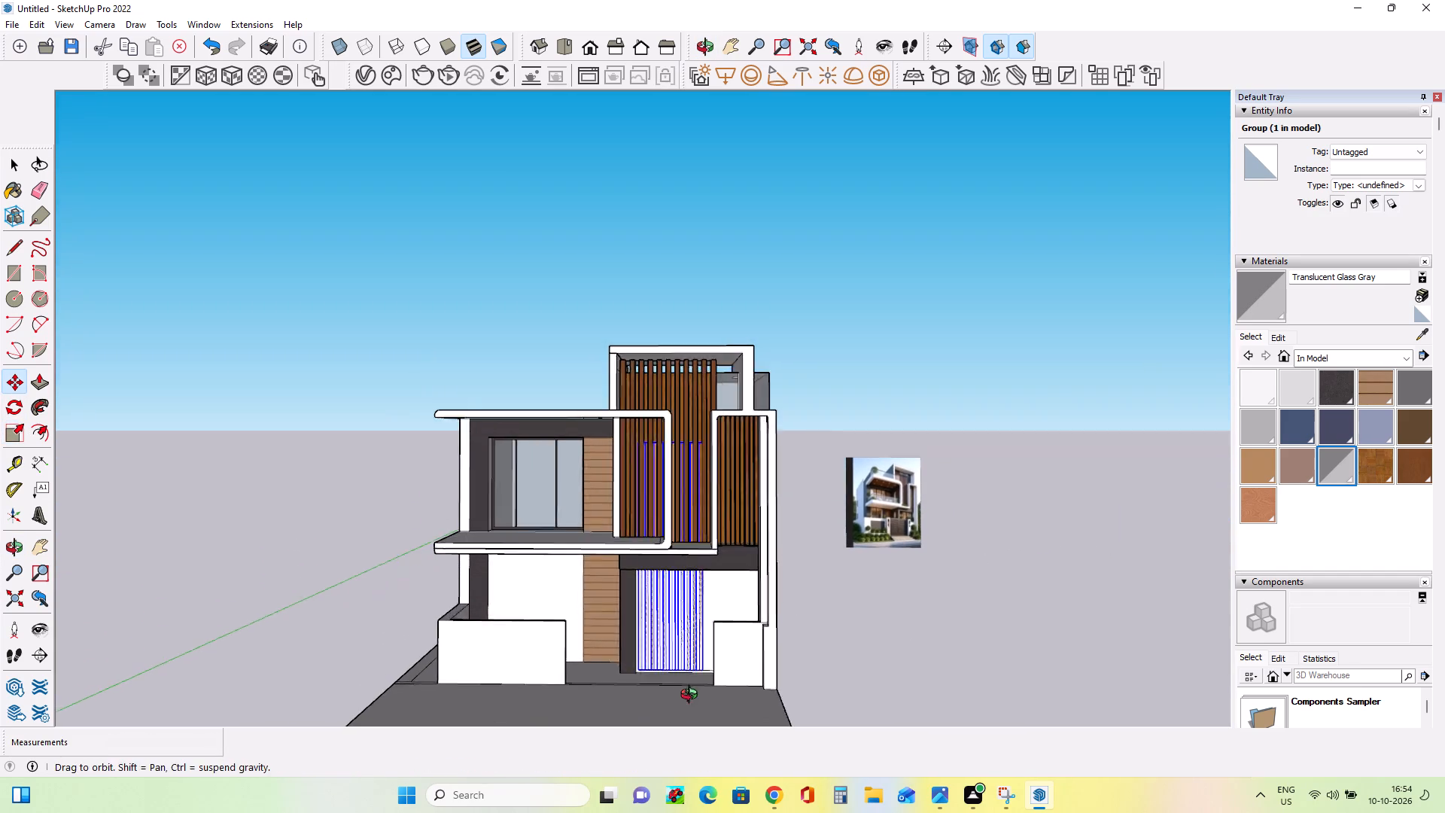
Scale the wooden slat panel down uniformly from its top corner until it fits the height of the ground-floor opening.
middle_click_drag(692, 696, 686, 708)
left_click(13, 434)
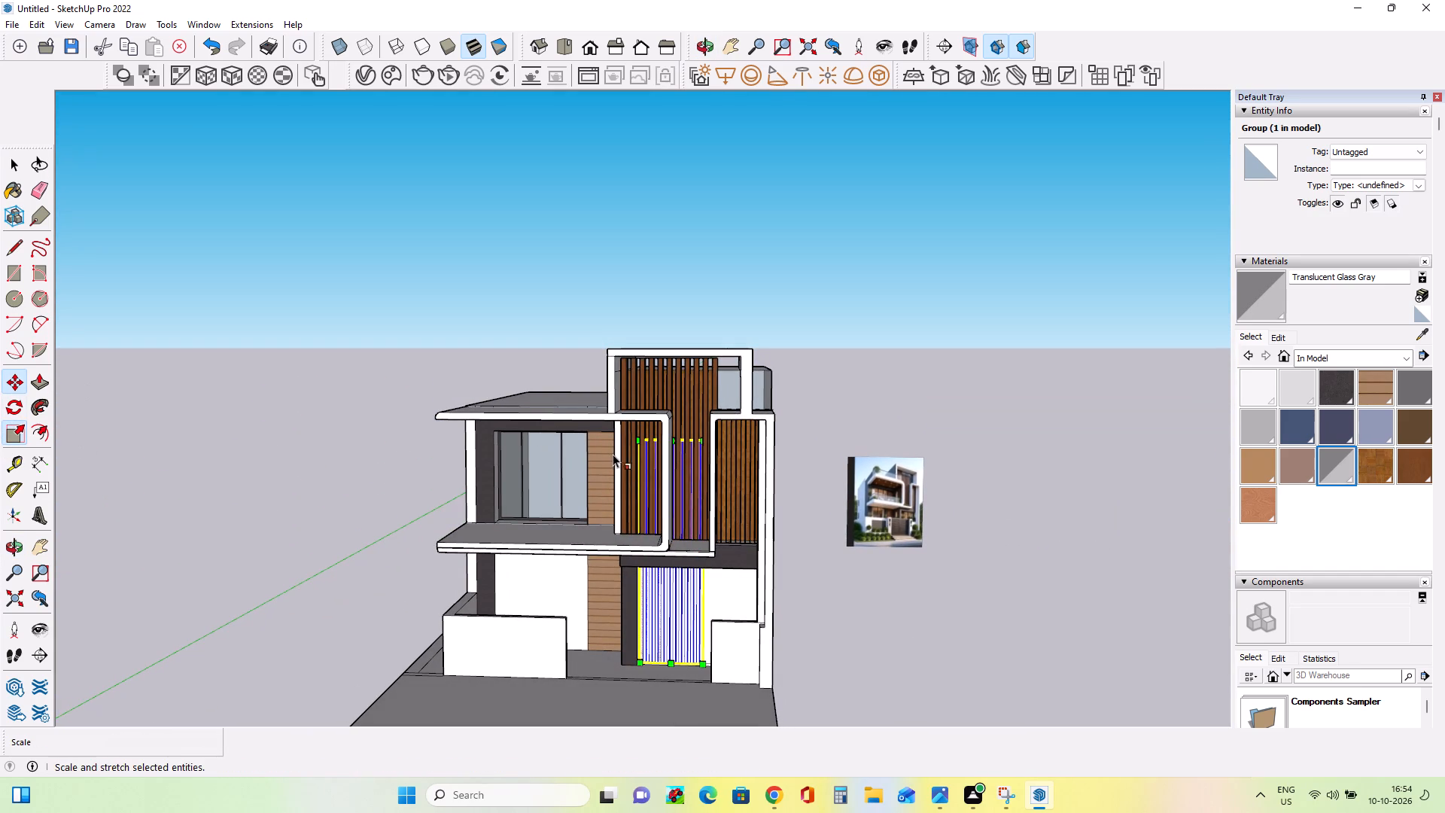
left_click(699, 443)
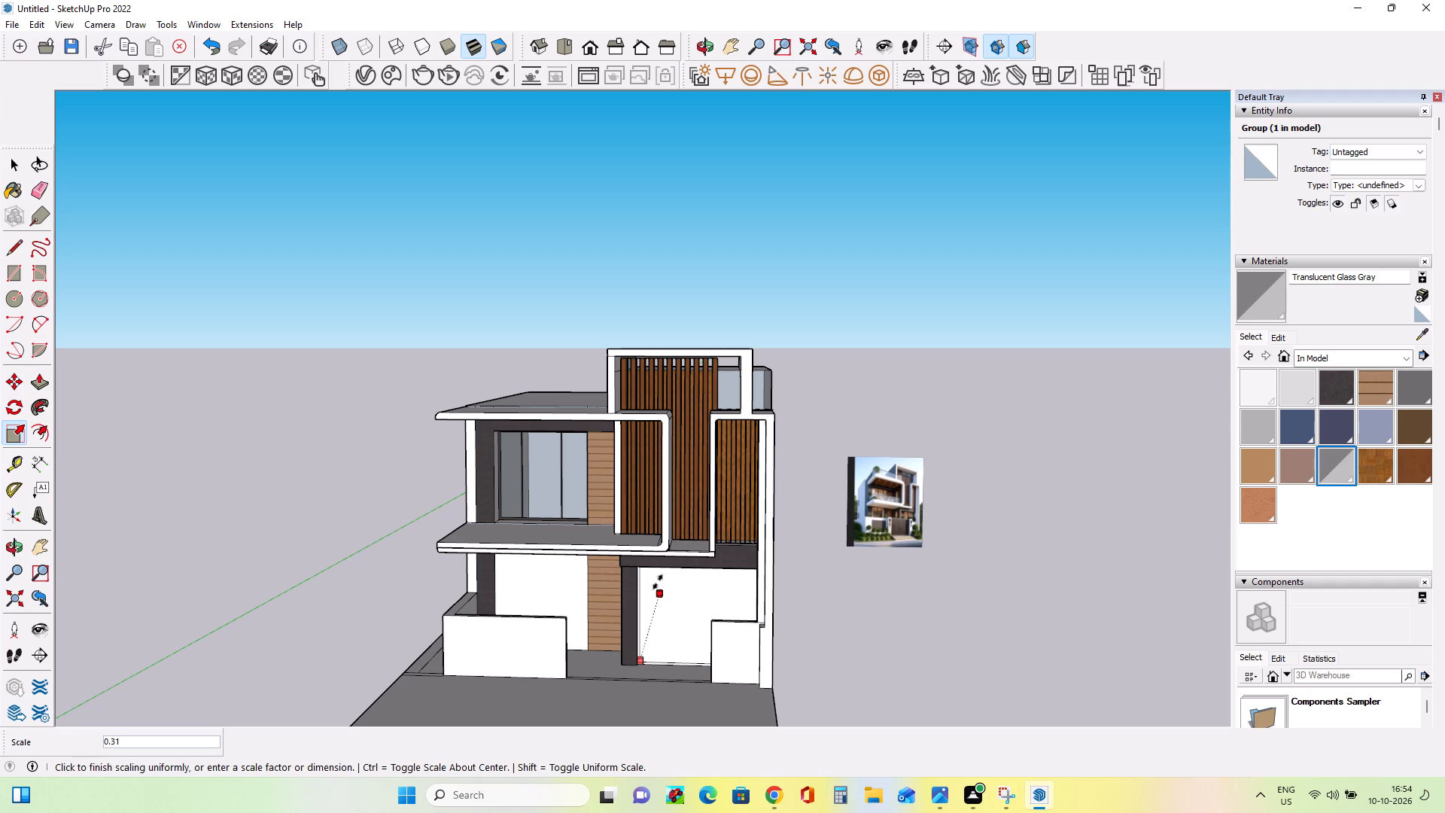
left_click(662, 570)
Move the reduced slat panel by its bottom corner about 5' 11" forward, out in front of the white ground-floor wall.
middle_click_drag(694, 644, 712, 568)
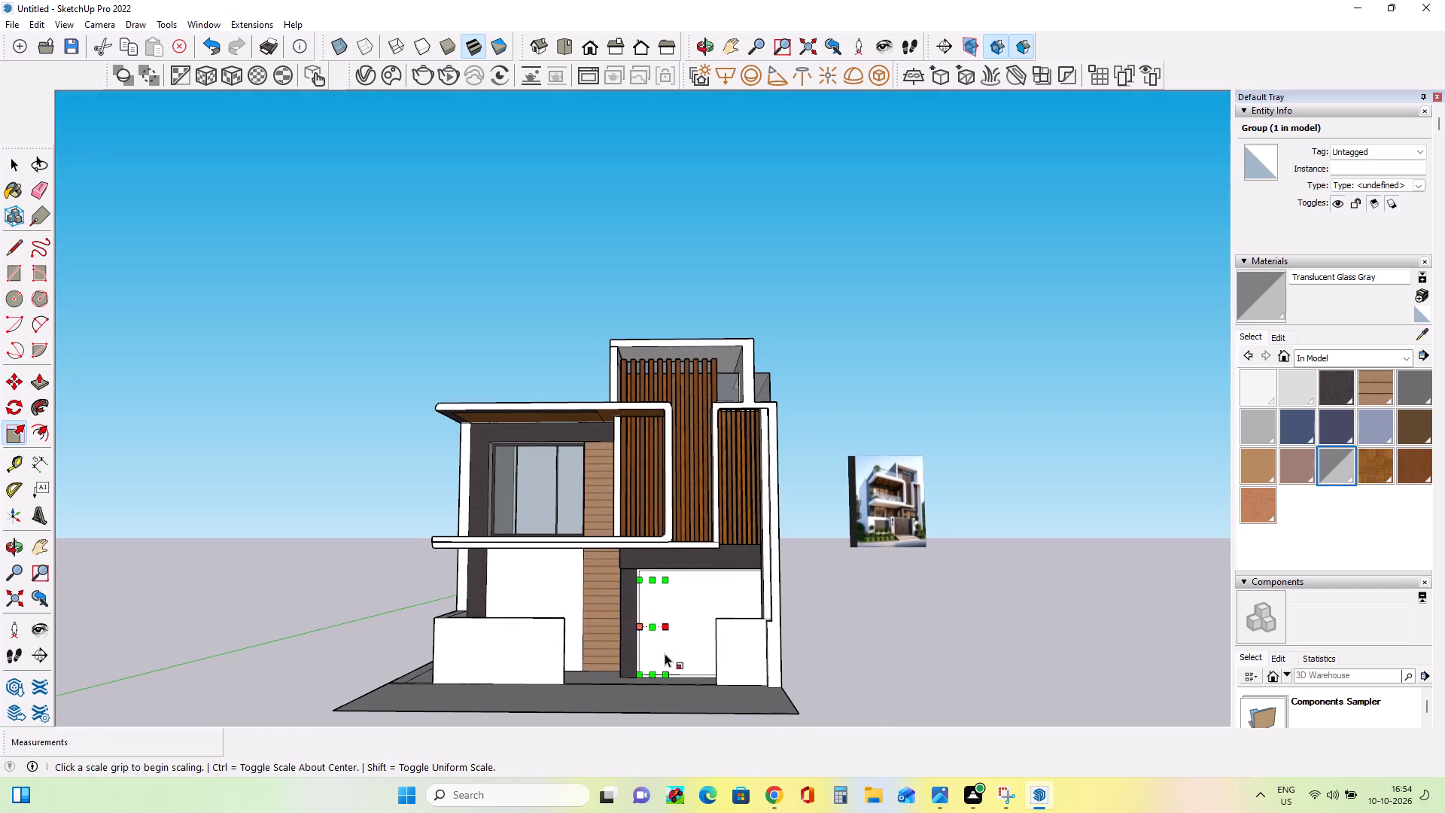
middle_click_drag(659, 659, 692, 692)
middle_click_drag(708, 700, 736, 705)
middle_click(736, 705)
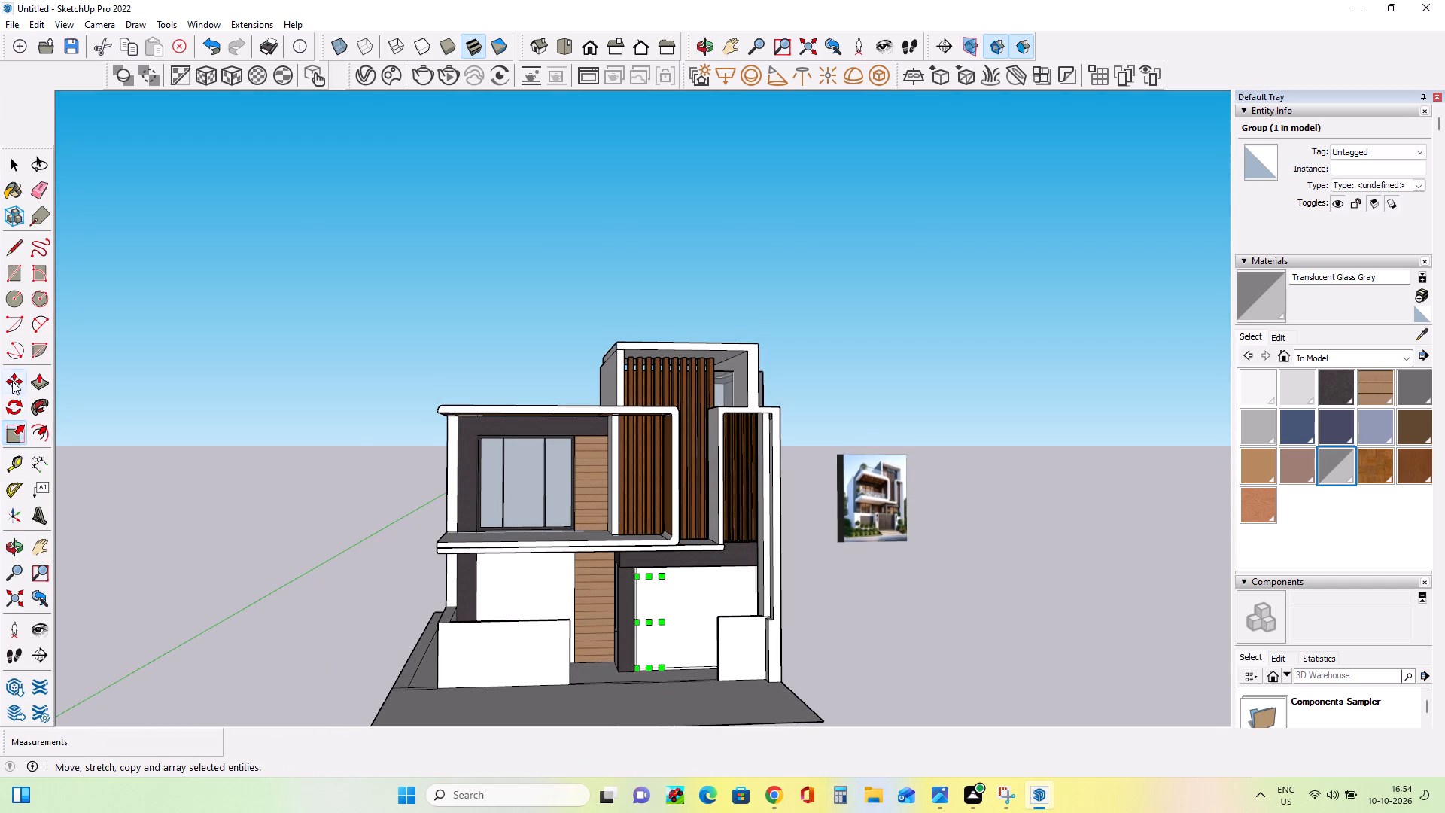
left_click(12, 381)
left_click(640, 668)
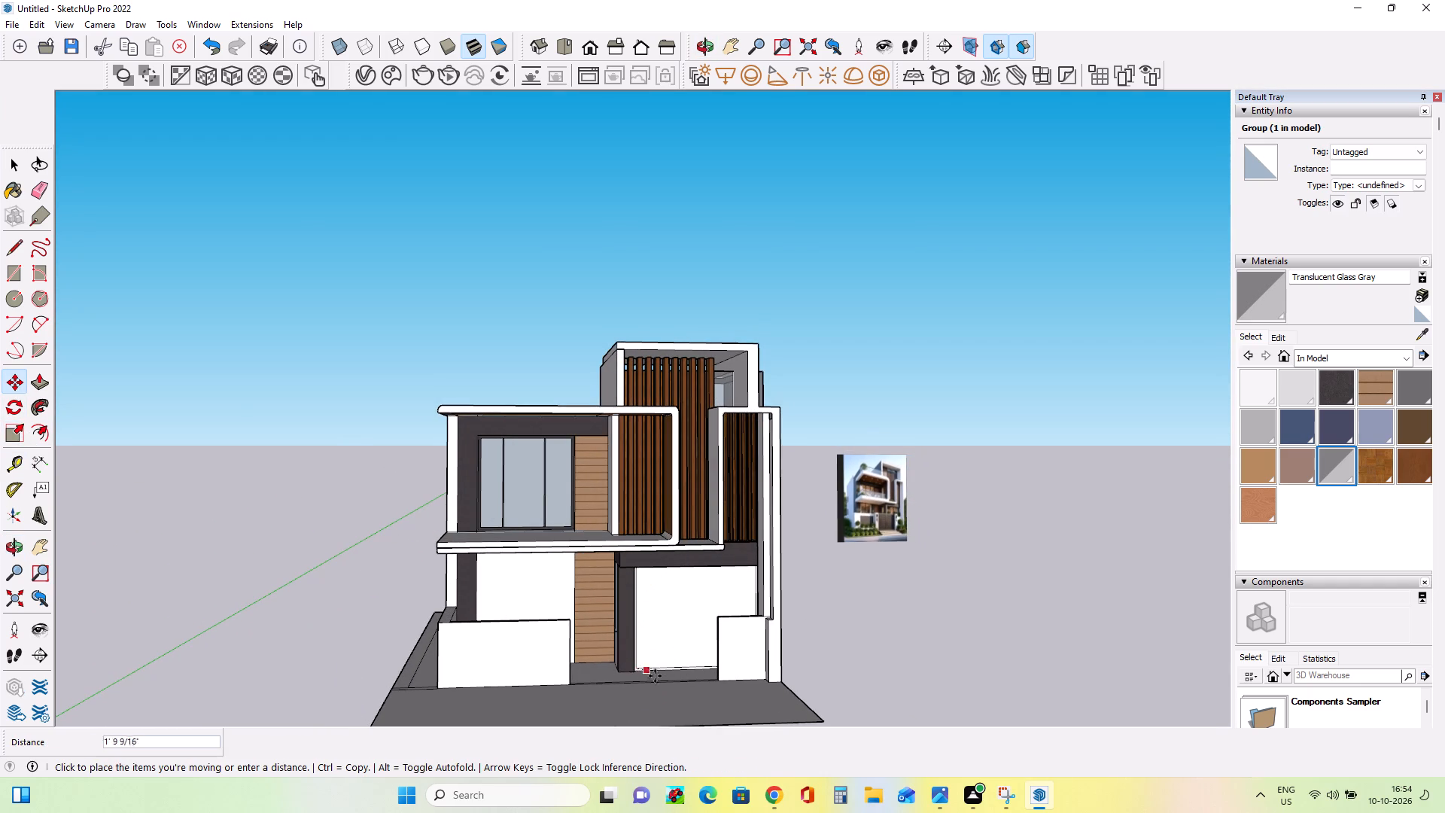
left_click(659, 685)
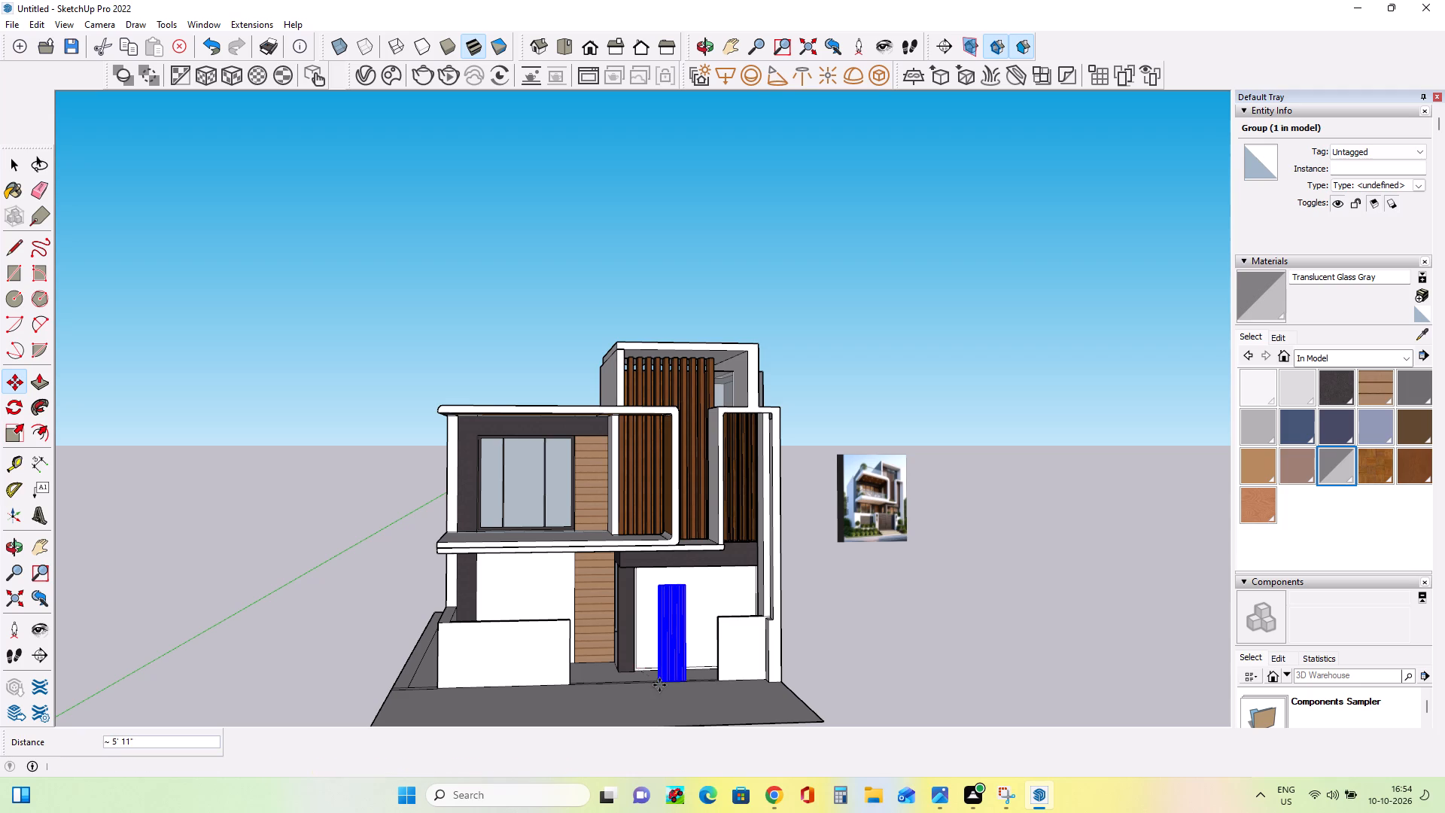
Move the slat panel sideways and align its bottom corner with the base corner of the dark column.
middle_click_drag(766, 720, 944, 697)
scroll(646, 689, "up", 8)
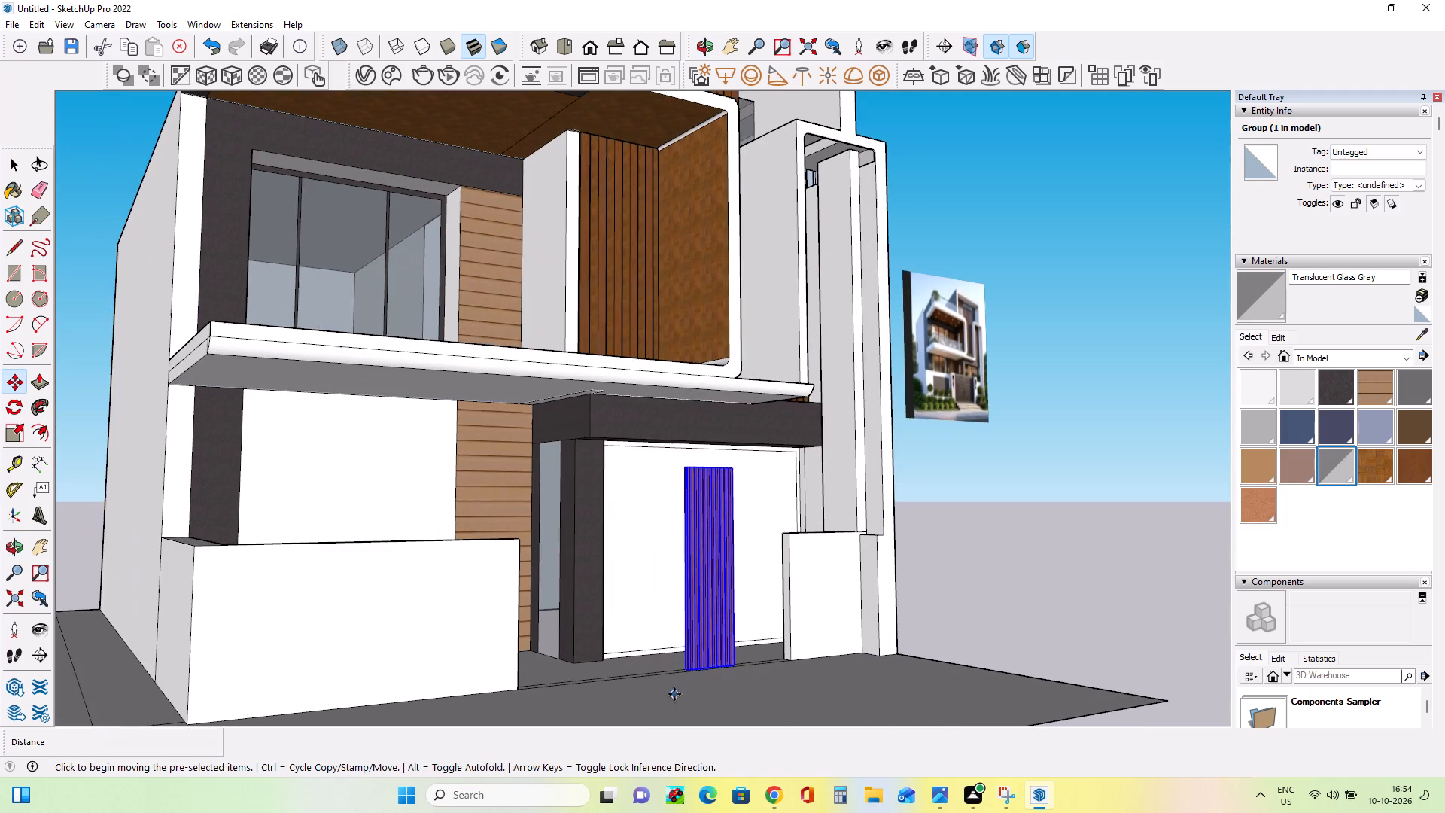
scroll(705, 684, "up", 2)
left_click(692, 666)
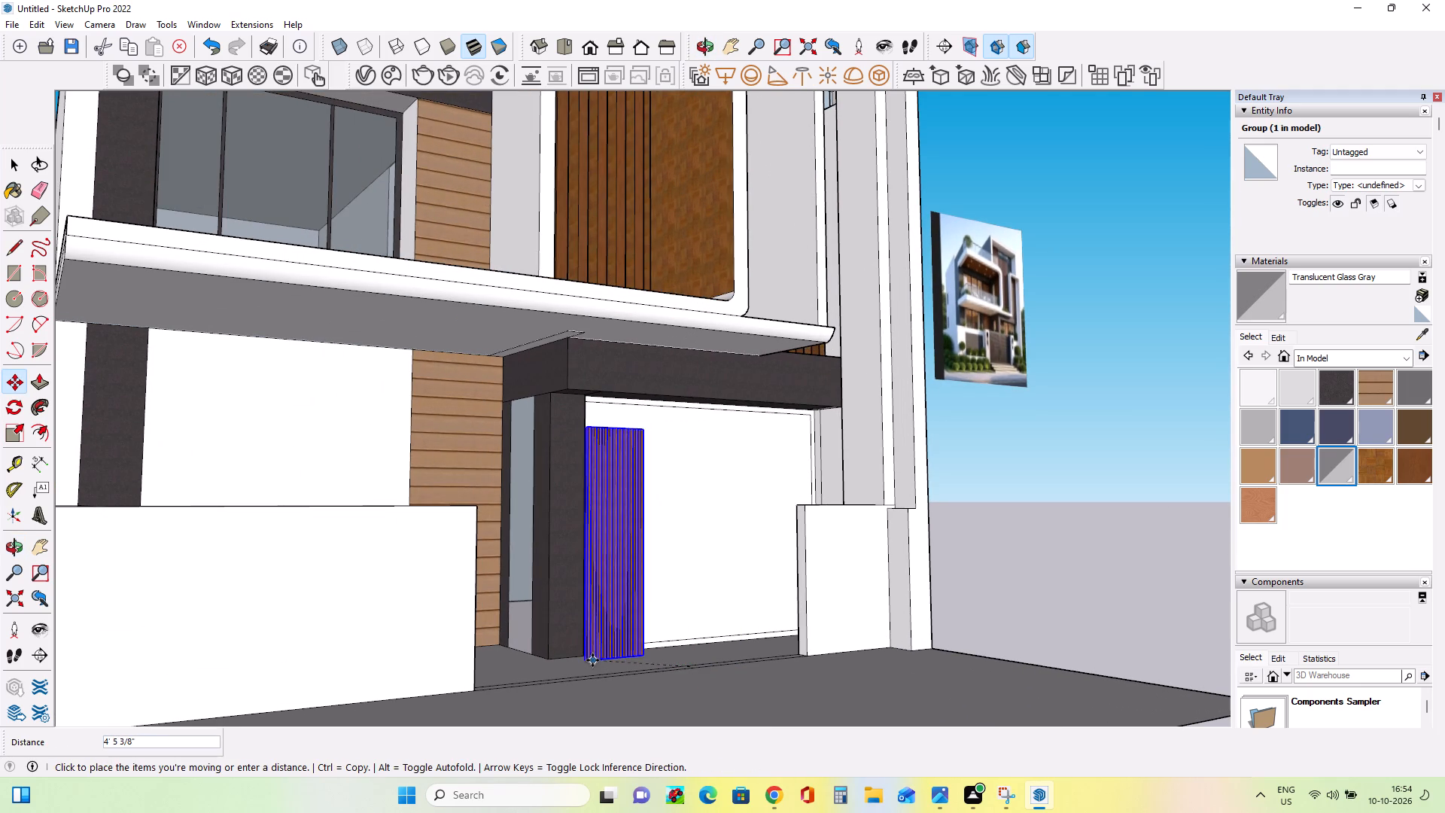
left_click(592, 656)
middle_click_drag(696, 650, 471, 721)
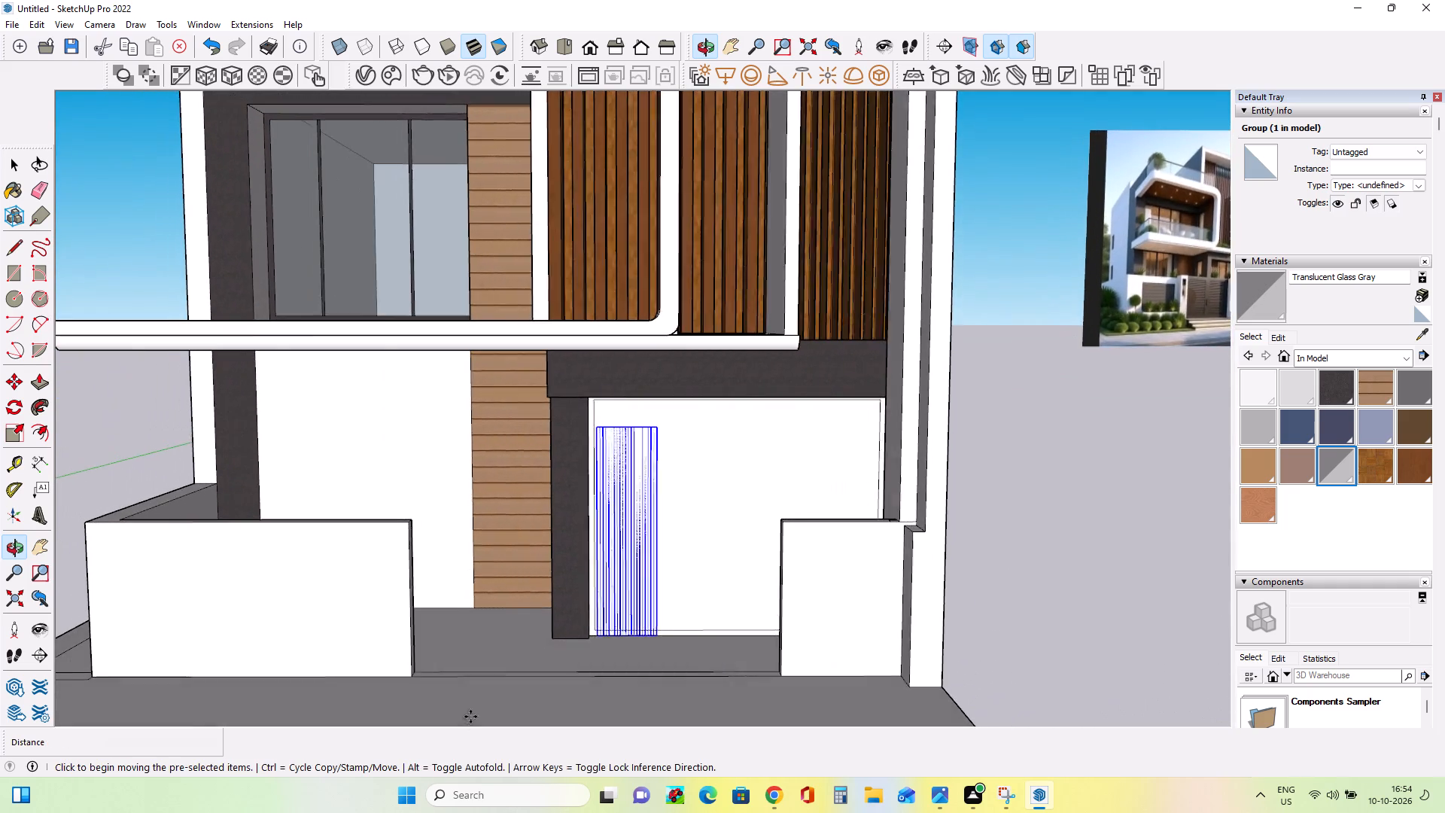
scroll(596, 627, "up", 14)
left_click(601, 629)
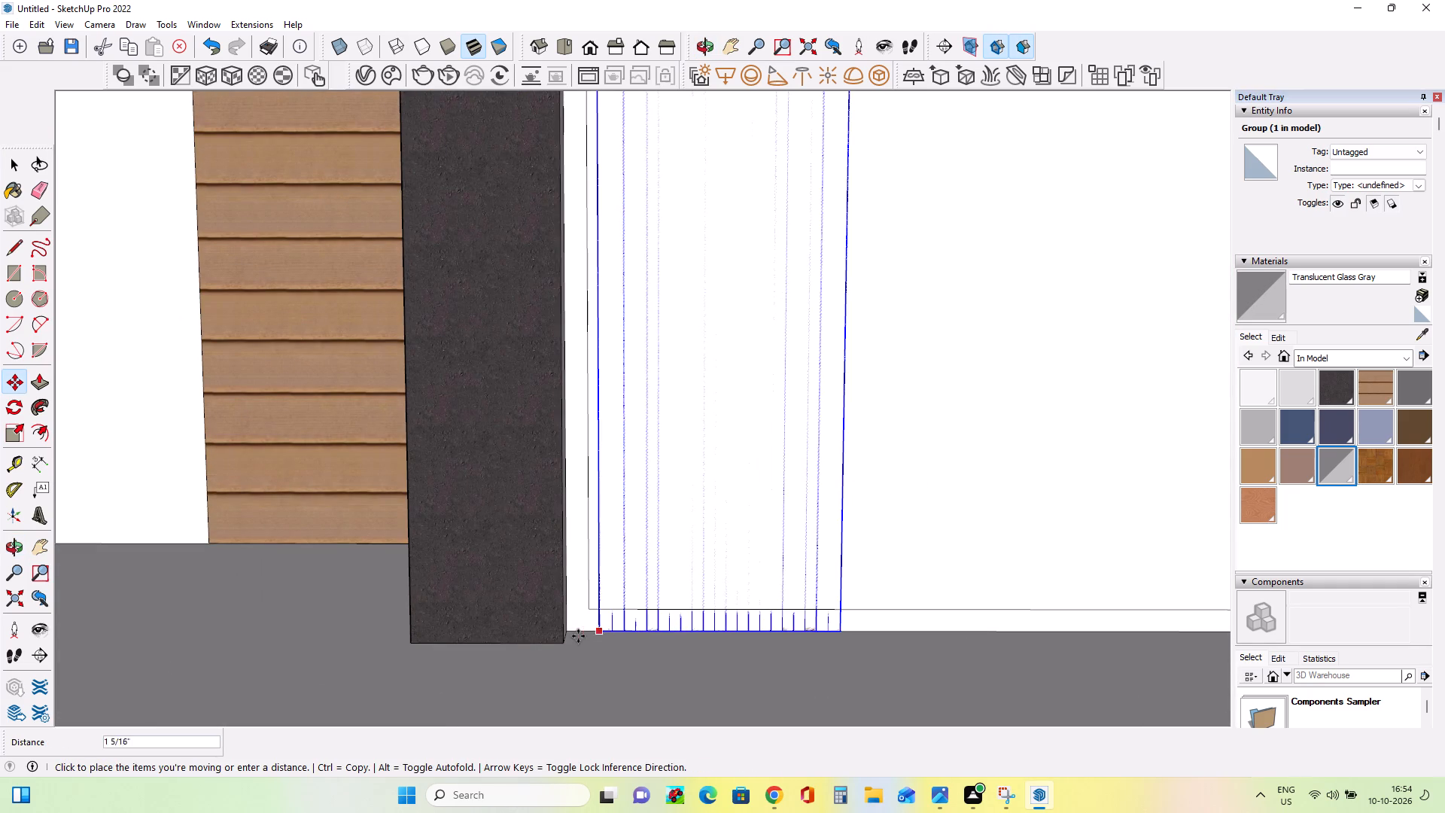
left_click(564, 643)
Widen the slat panel along the red axis by a scale factor of about 1.32.
scroll(780, 654, "down", 12)
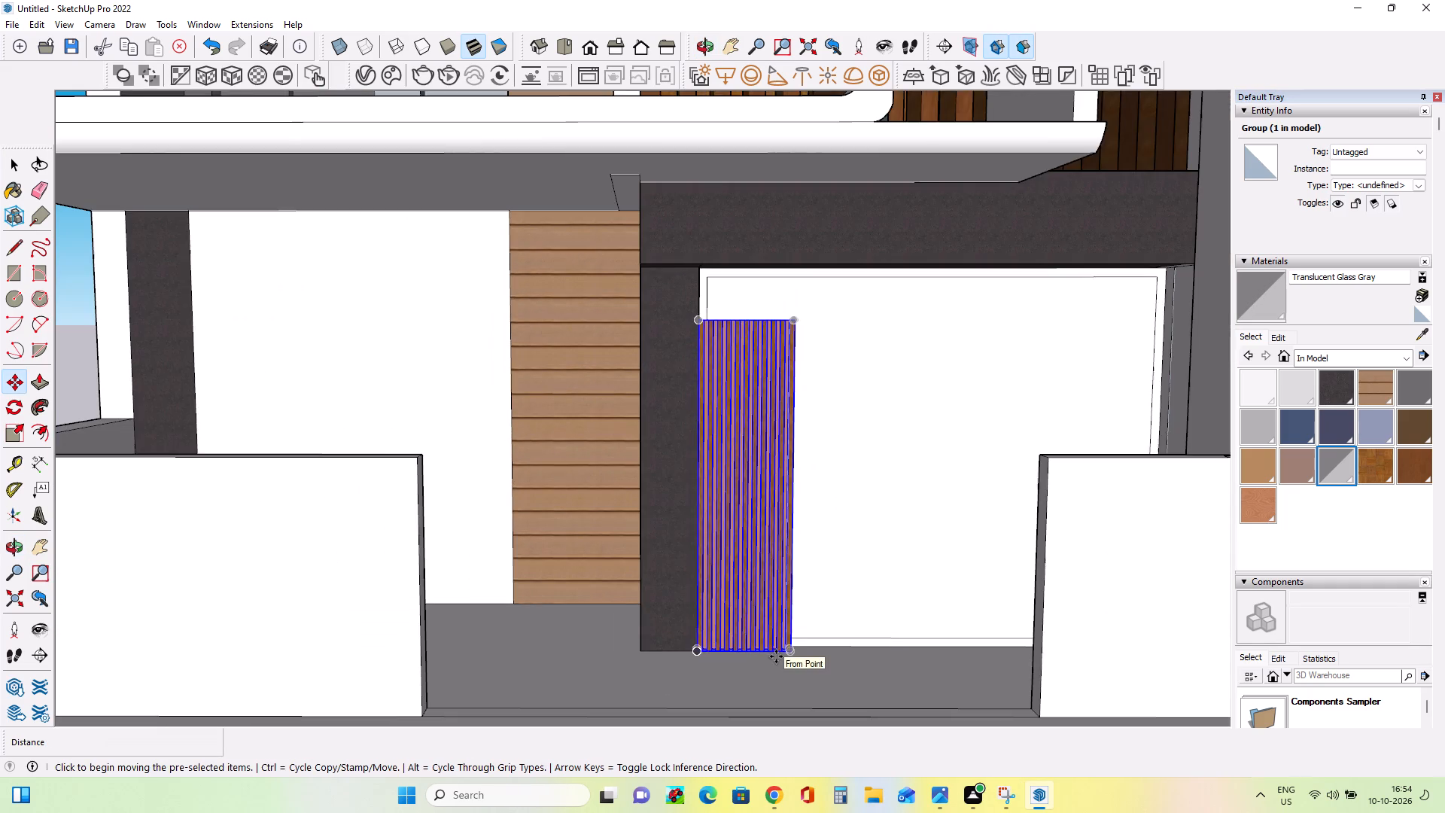
middle_click_drag(773, 600, 640, 608)
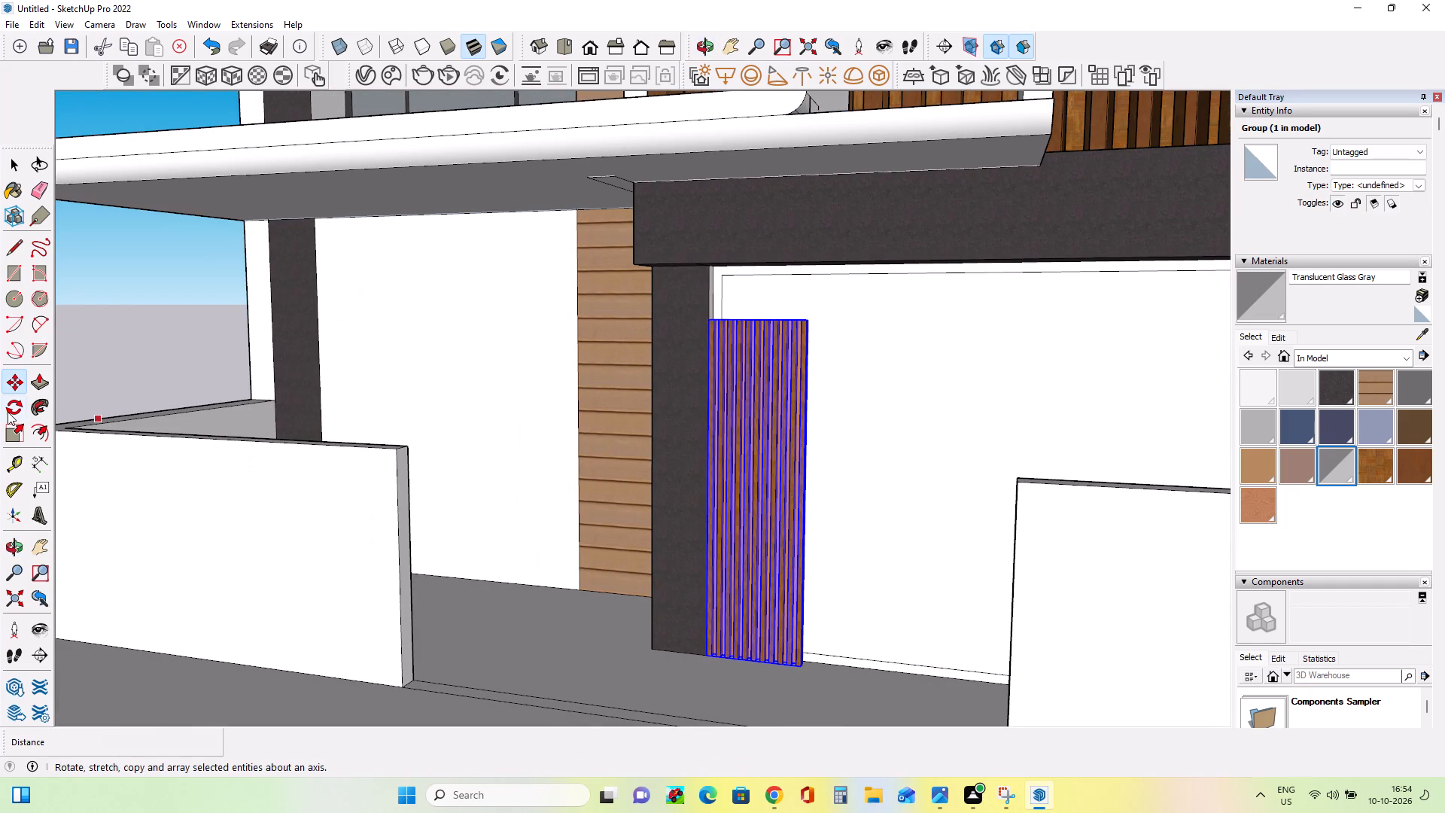
left_click(12, 436)
scroll(819, 498, "up", 3)
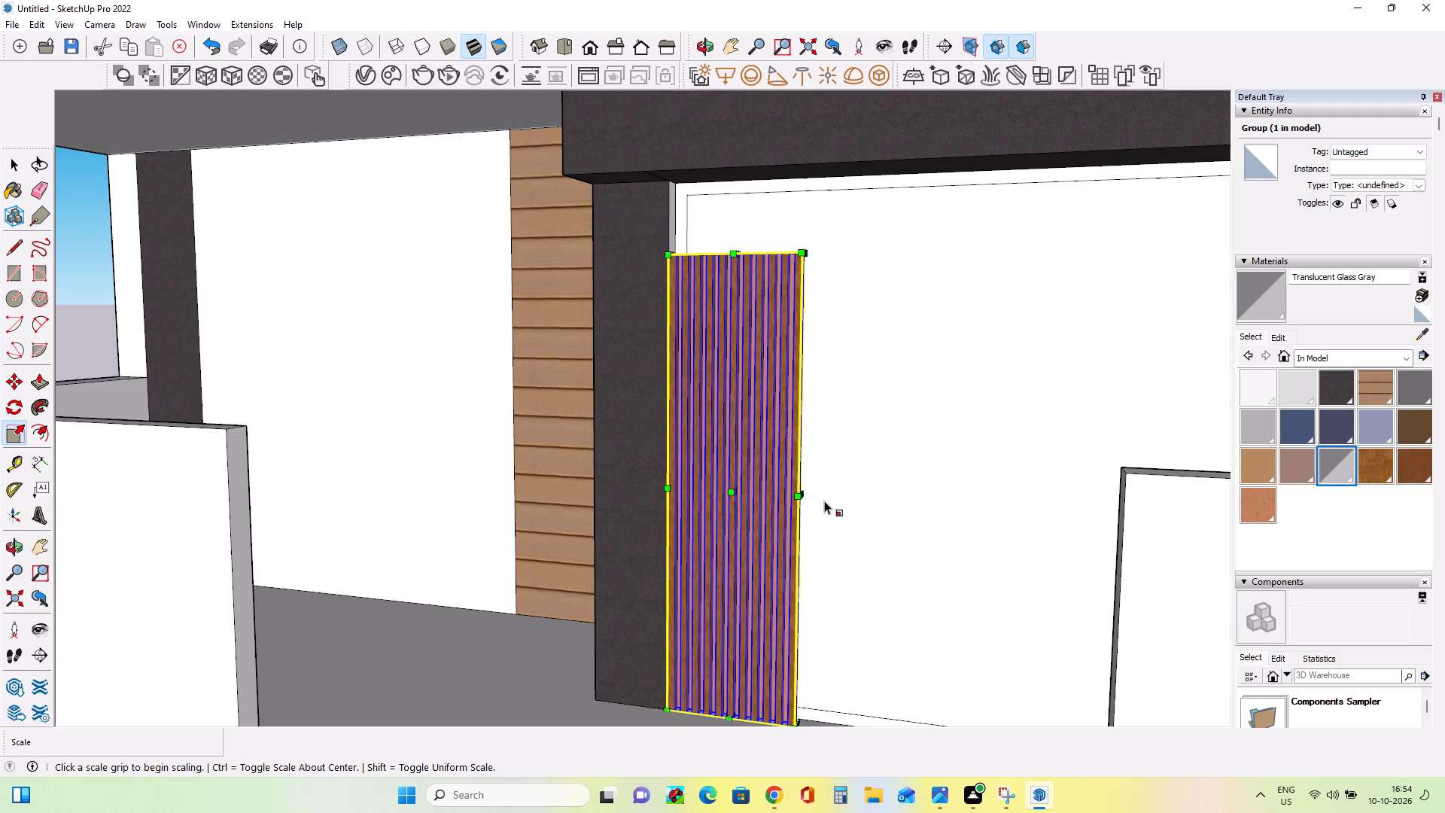
middle_click_drag(824, 501, 698, 519)
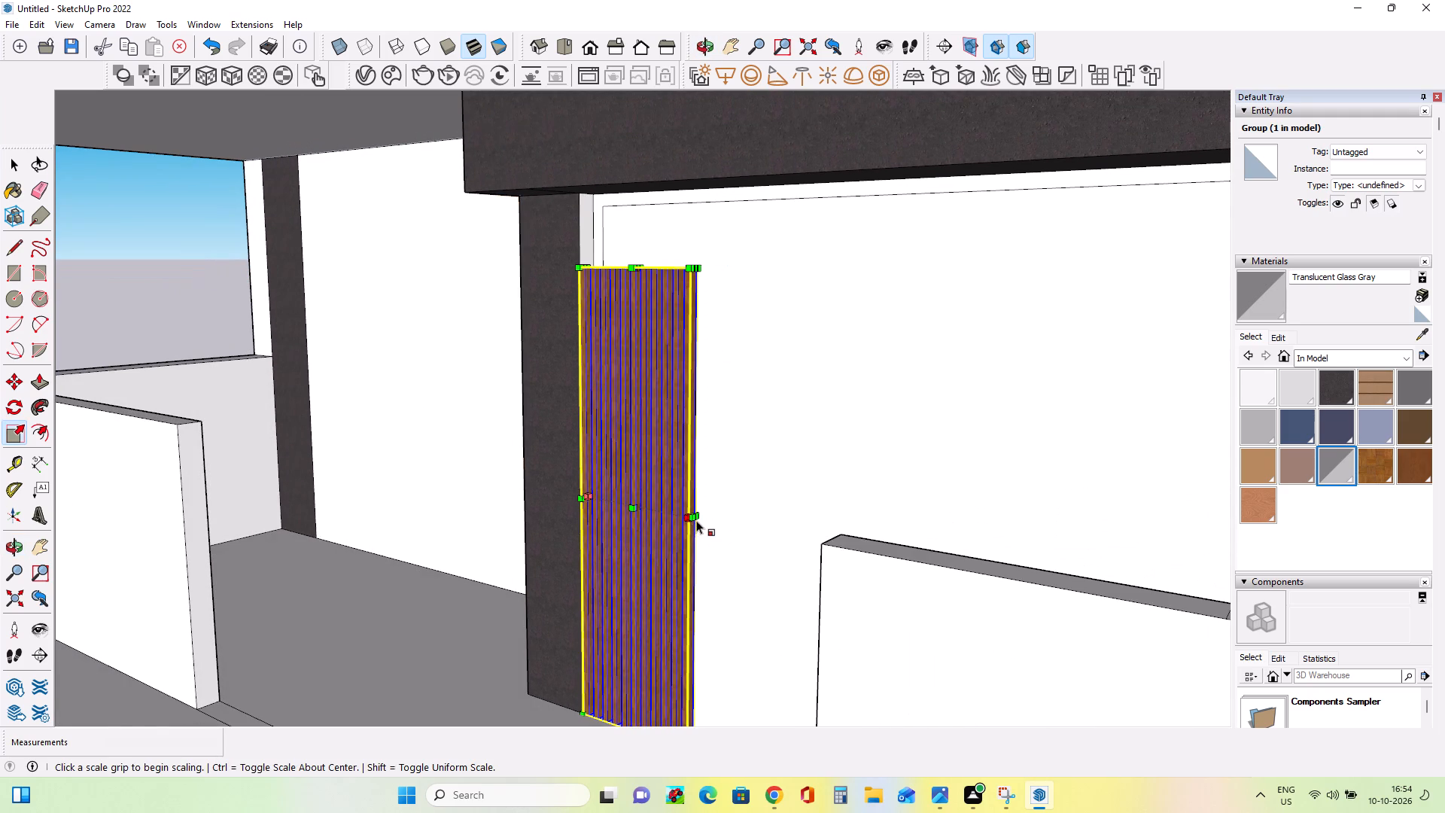
left_click(696, 520)
key("Escape")
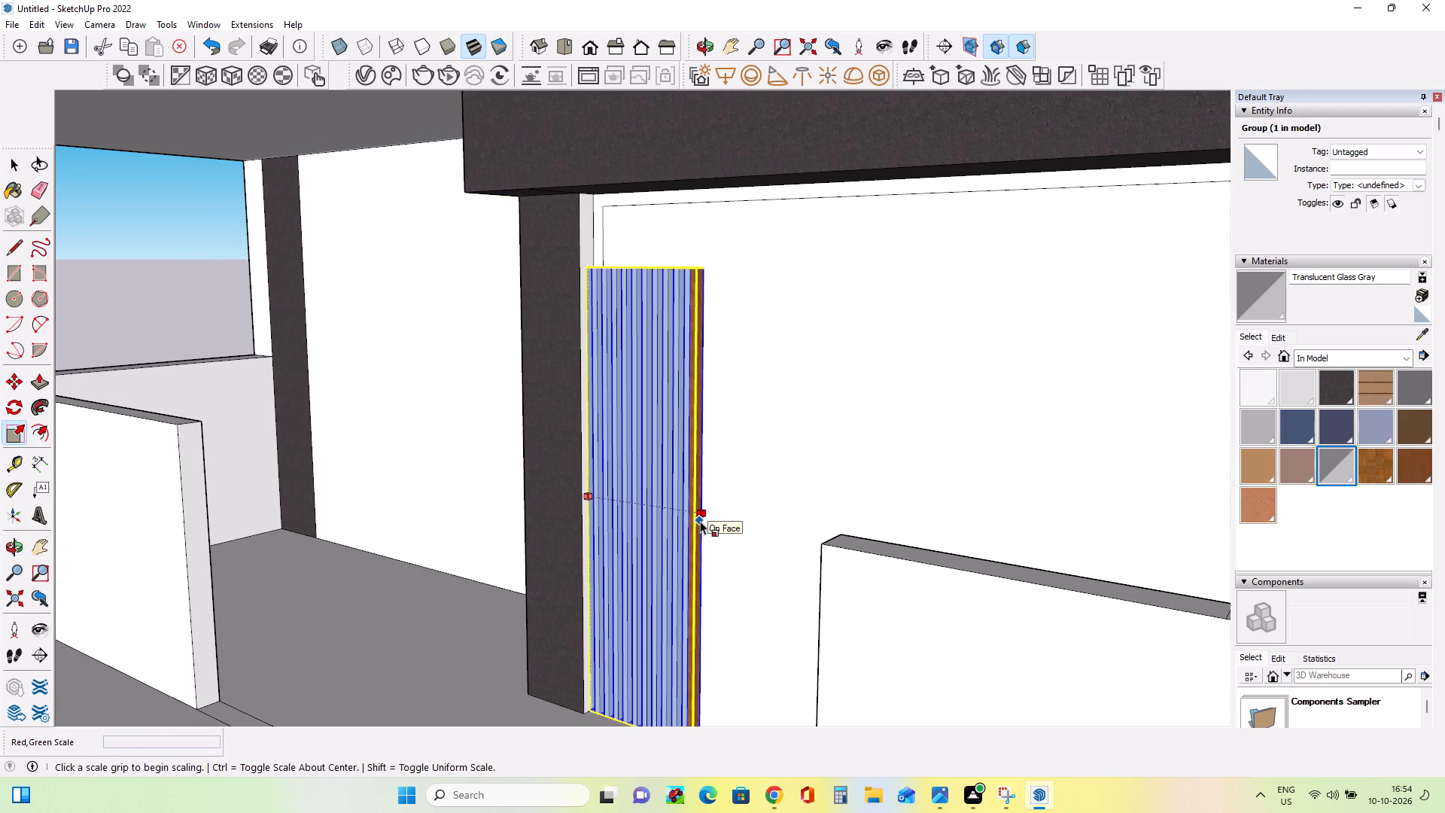
scroll(700, 521, "up", 3)
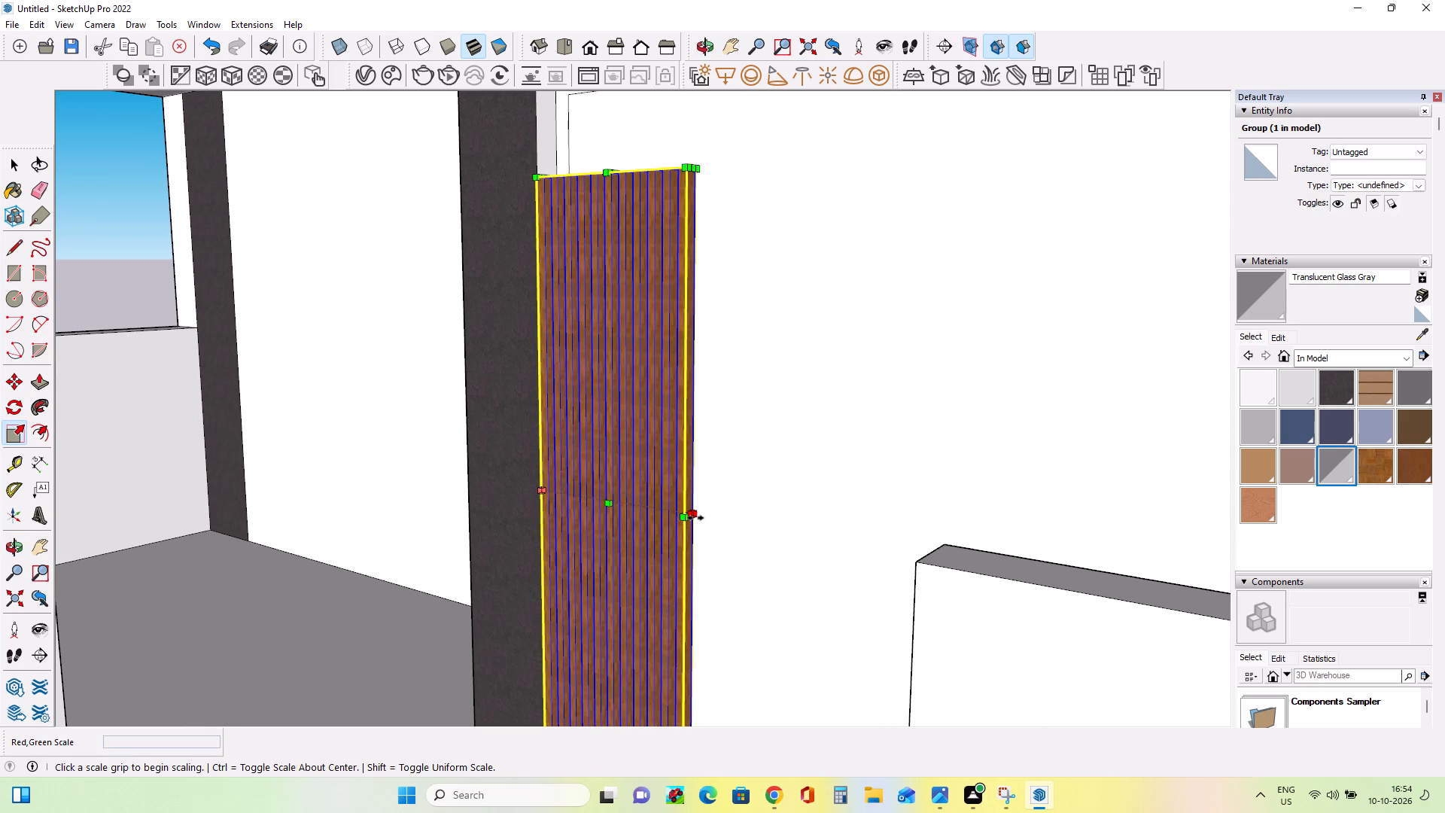
left_click(695, 518)
left_click(738, 536)
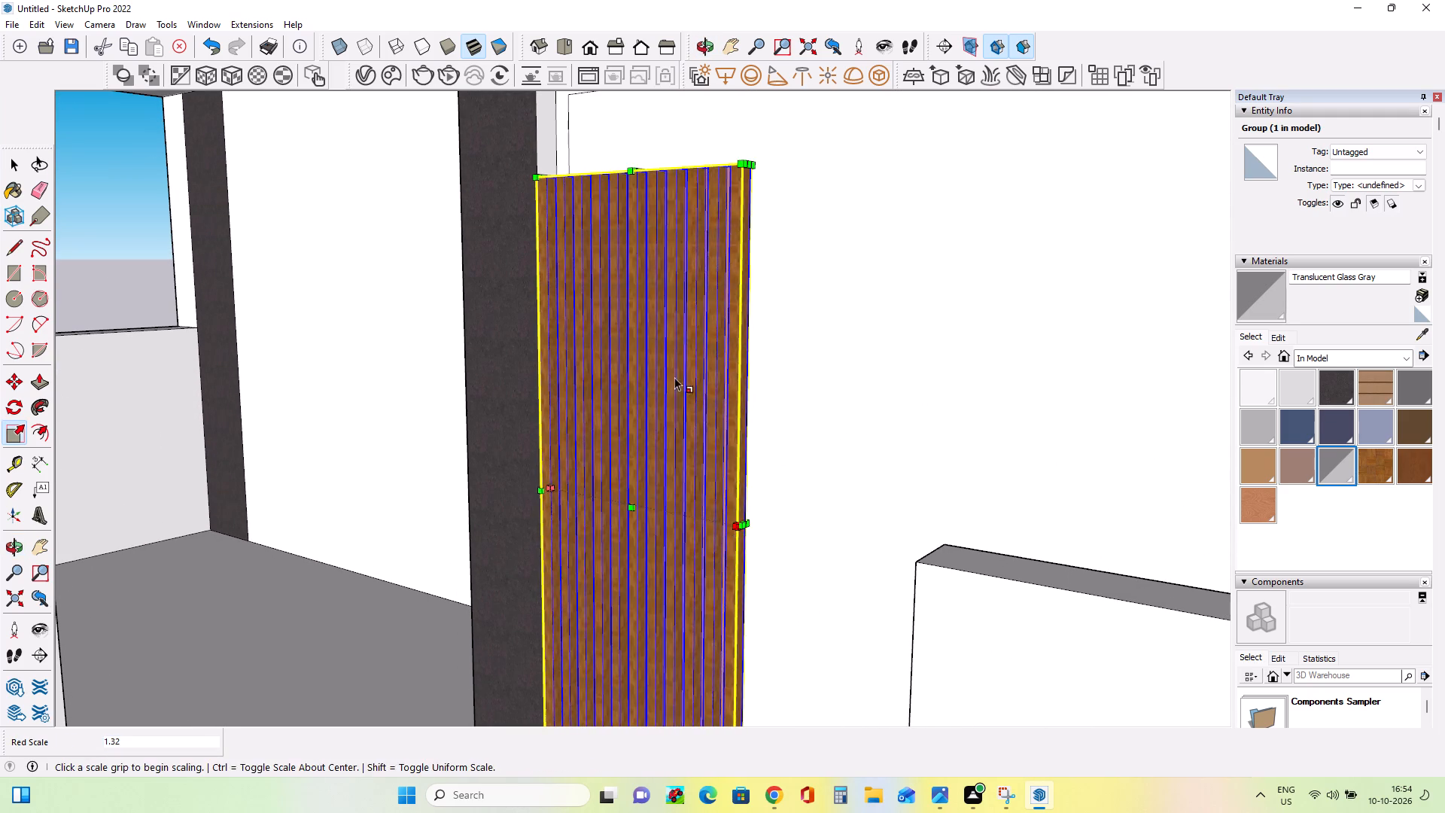
Stretch the slat panel along the green and blue axes from its top edge to the underside of the overhanging slab.
middle_click_drag(679, 393, 726, 626)
middle_click_drag(674, 514, 756, 359)
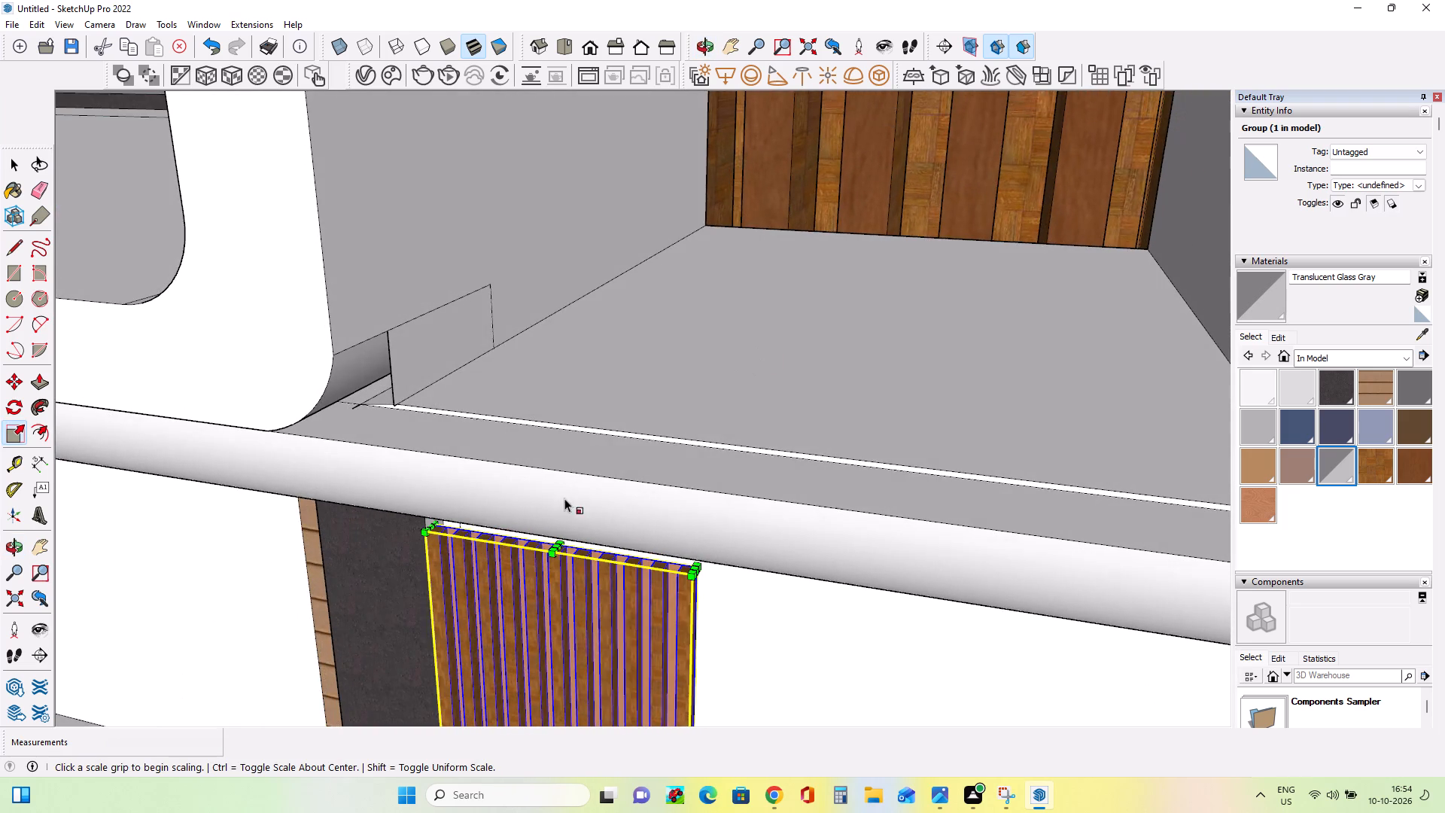
scroll(564, 533, "up", 4)
left_click(563, 545)
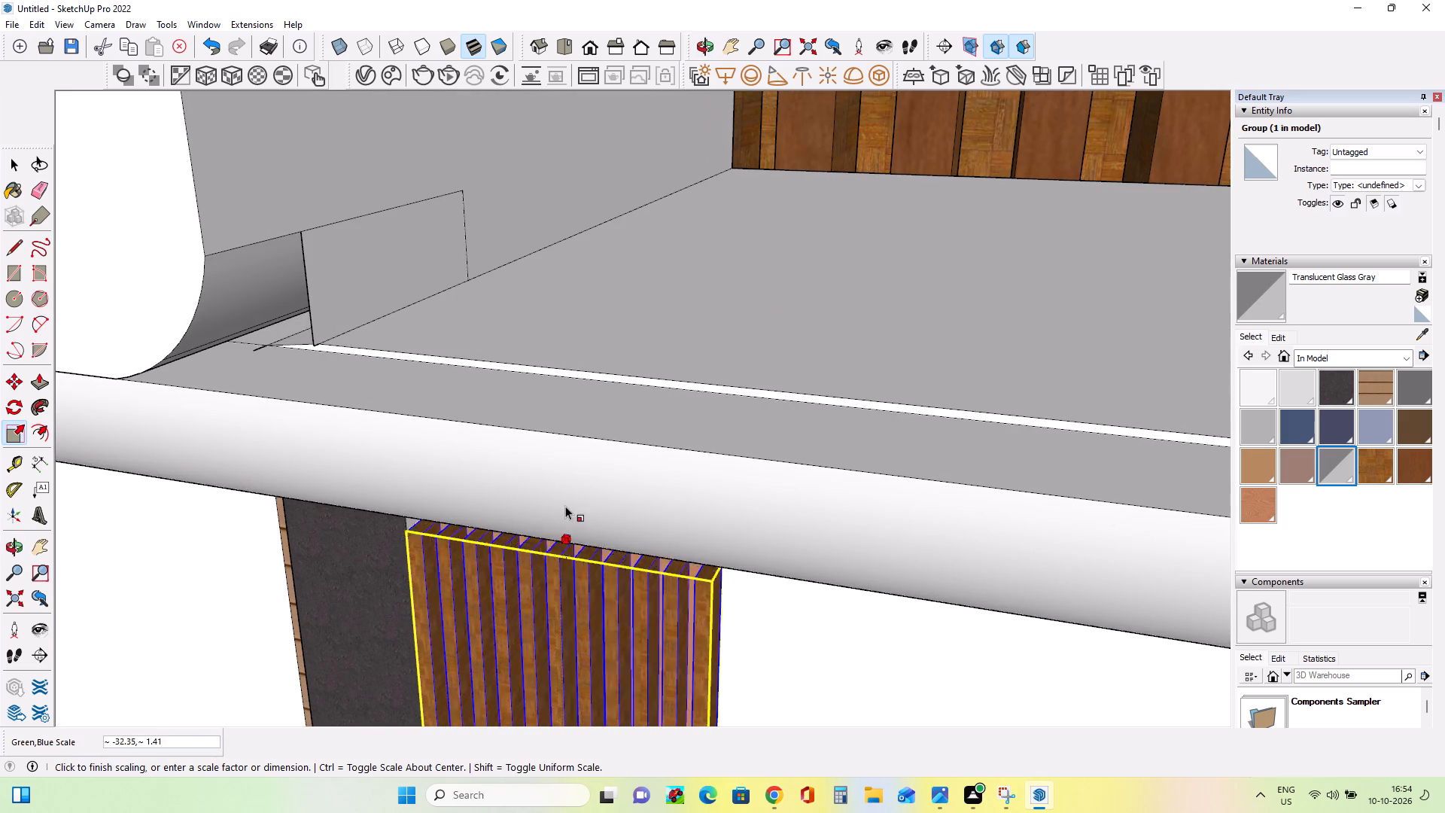
middle_click_drag(570, 486, 696, 408)
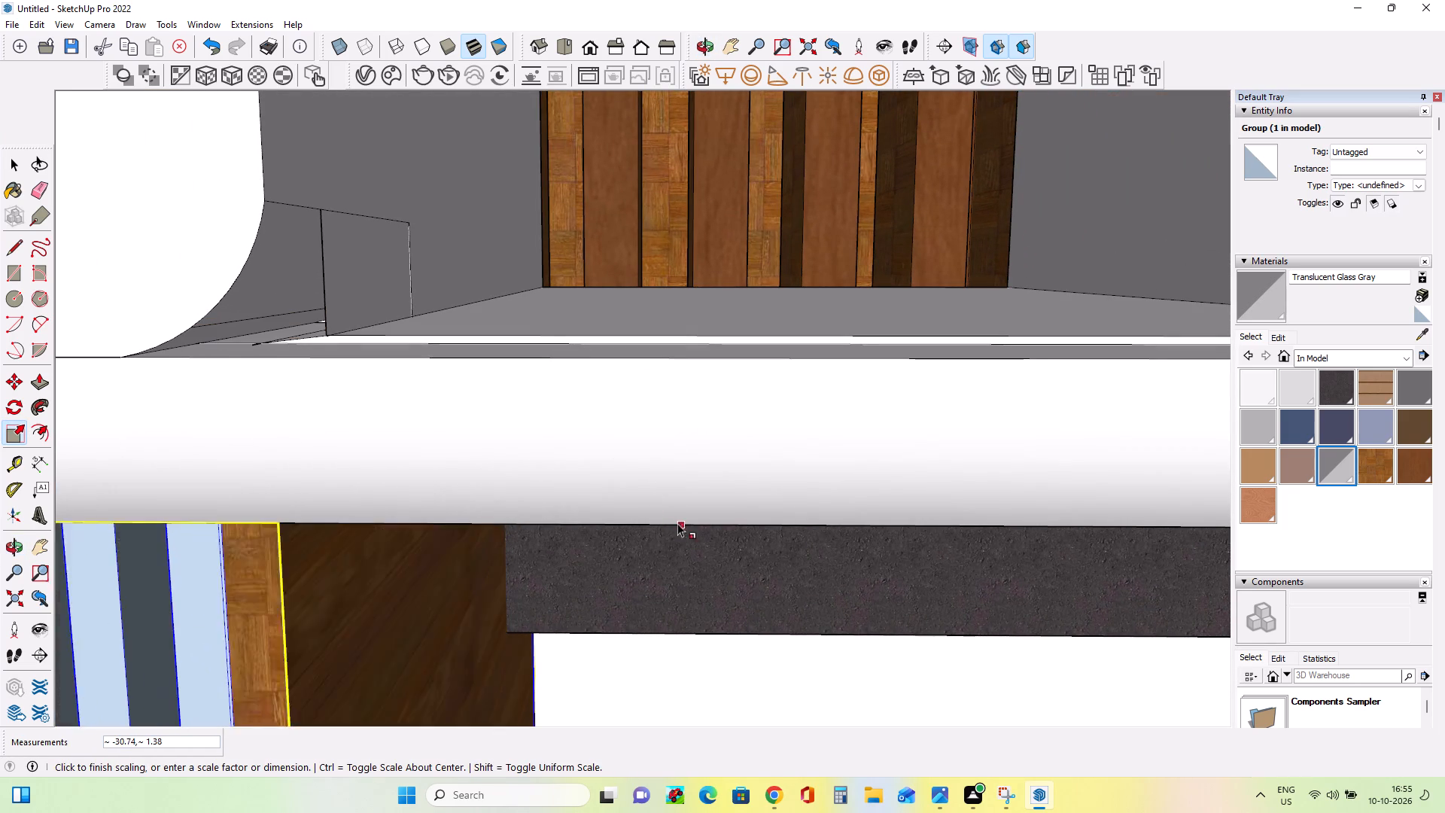
left_click(677, 528)
Scale the slat panel's depth down along the green axis to a thin screen beside the dark column, then deselect it.
scroll(756, 571, "down", 4)
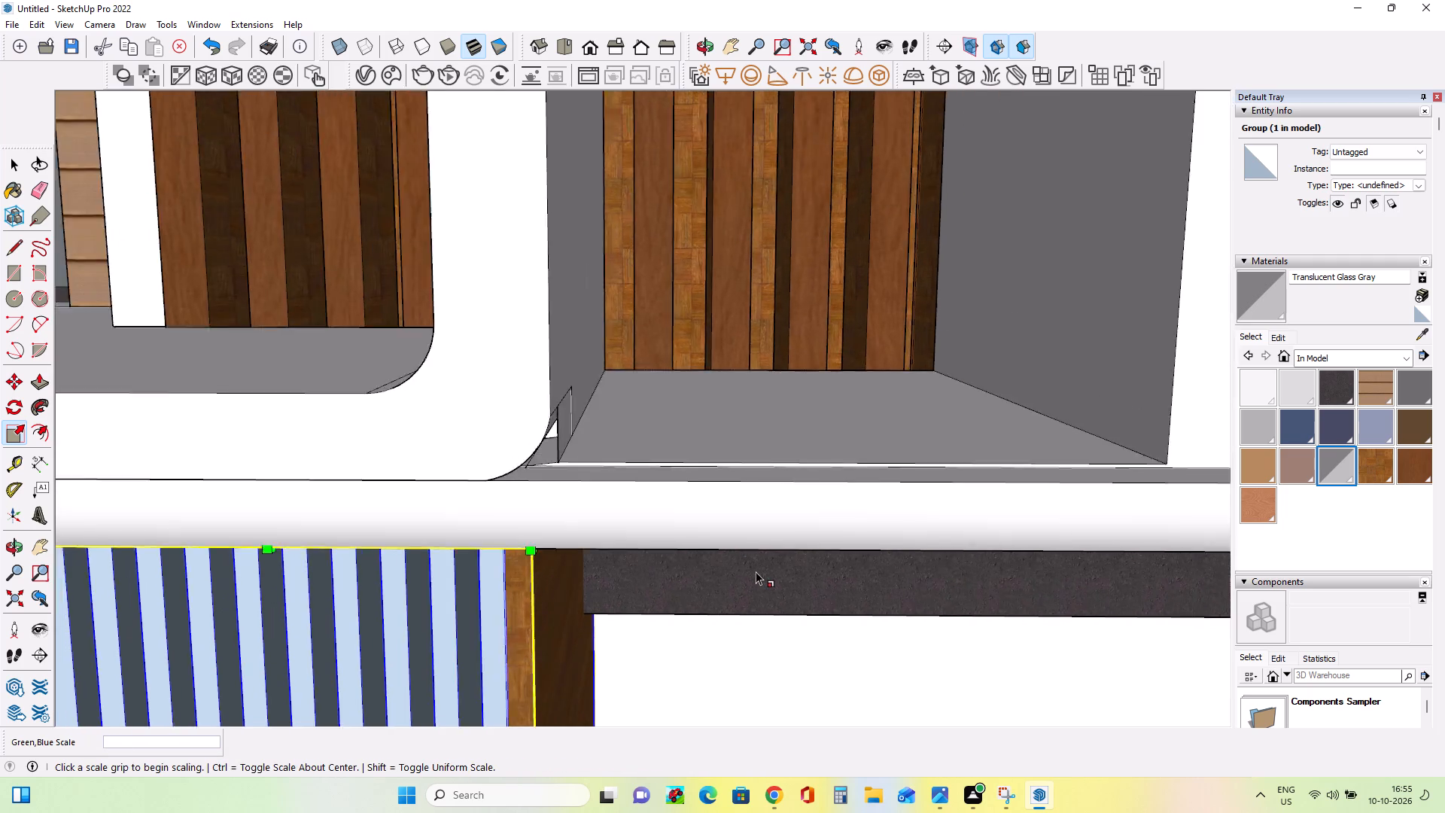
scroll(756, 571, "down", 12)
scroll(755, 571, "up", 1)
scroll(738, 587, "down", 3)
scroll(729, 662, "down", 9)
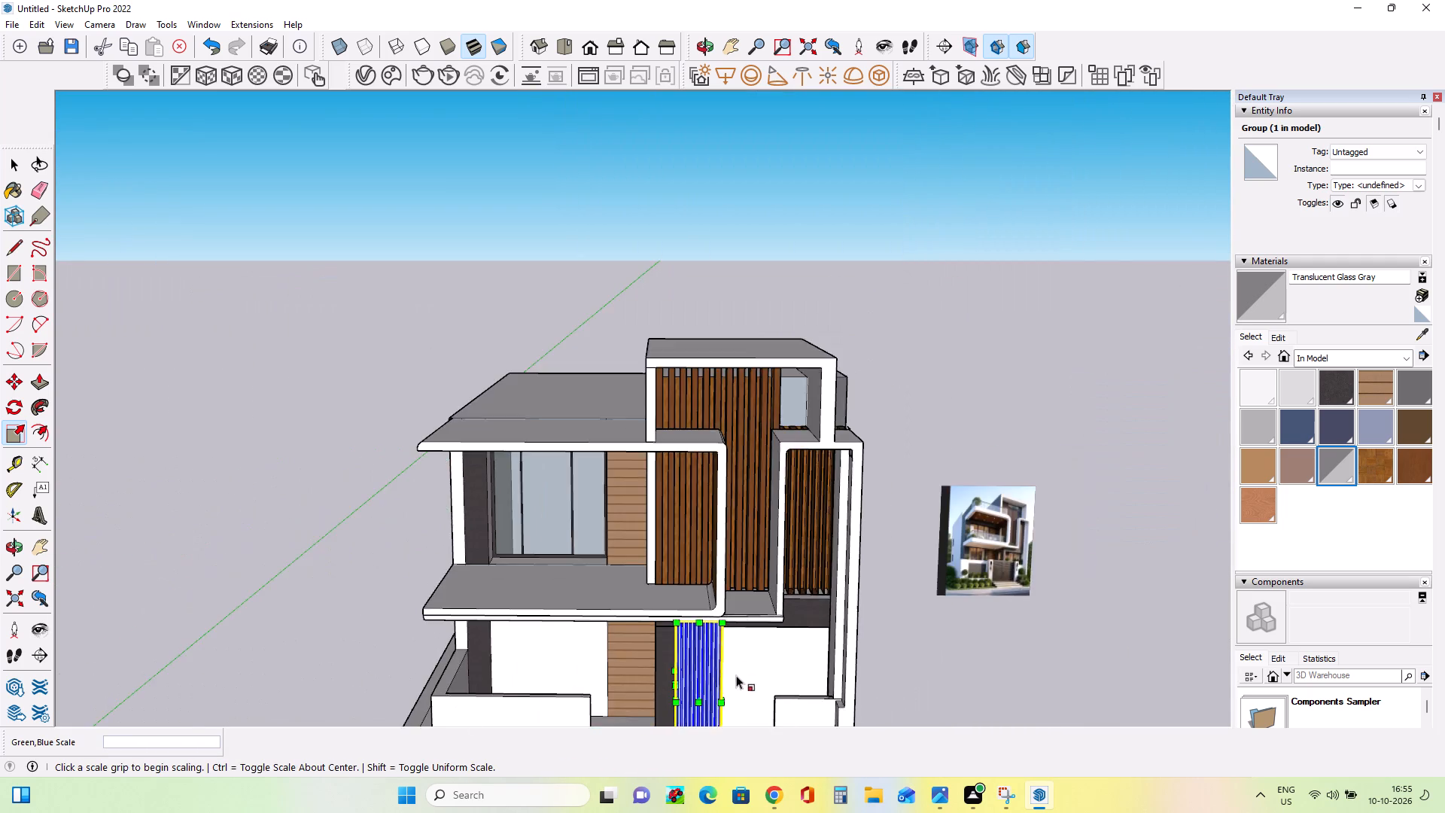
left_click(43, 545)
left_click_drag(615, 660, 609, 497)
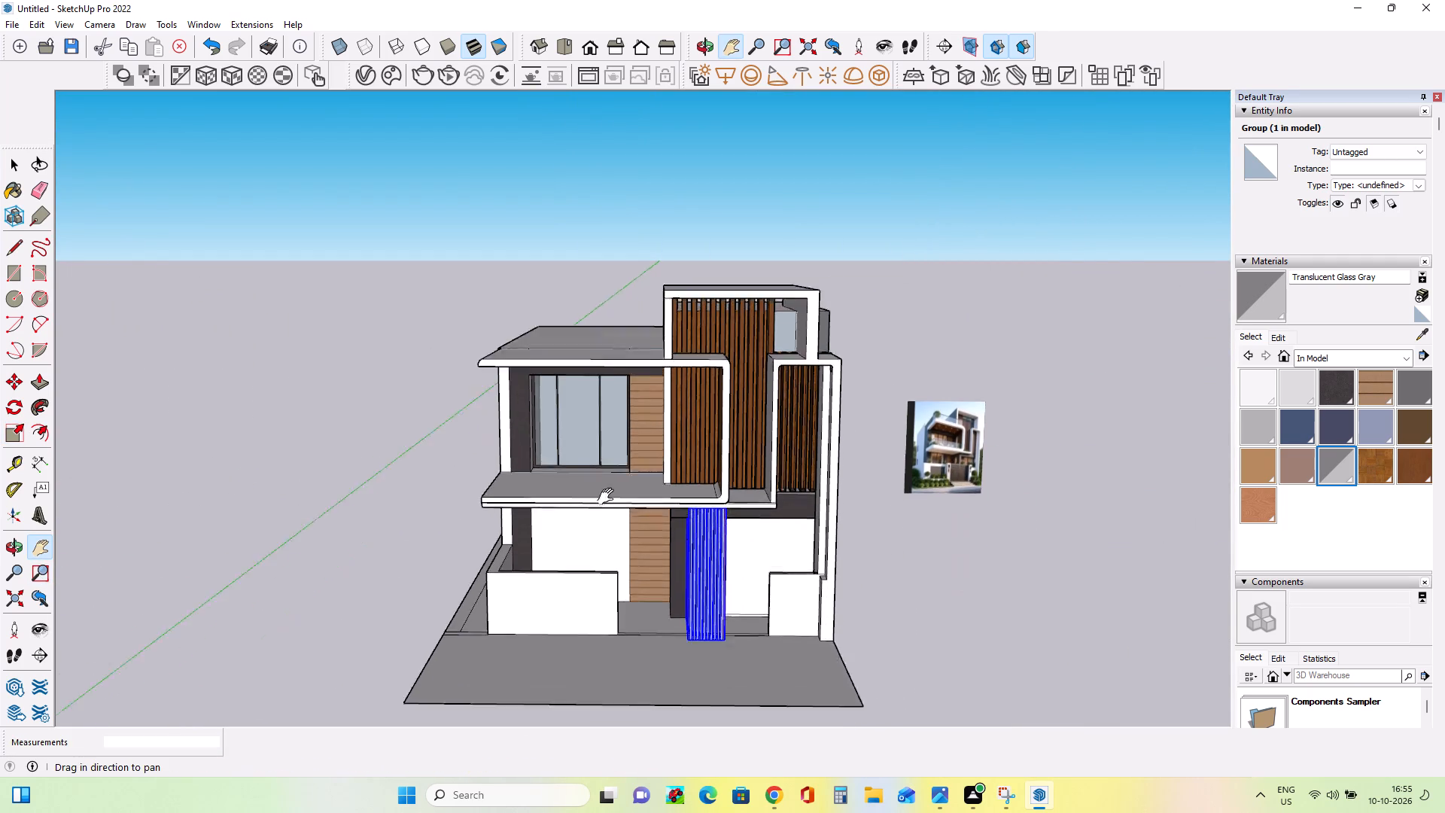
left_click_drag(609, 497, 603, 455)
scroll(823, 554, "up", 3)
middle_click_drag(534, 509, 726, 530)
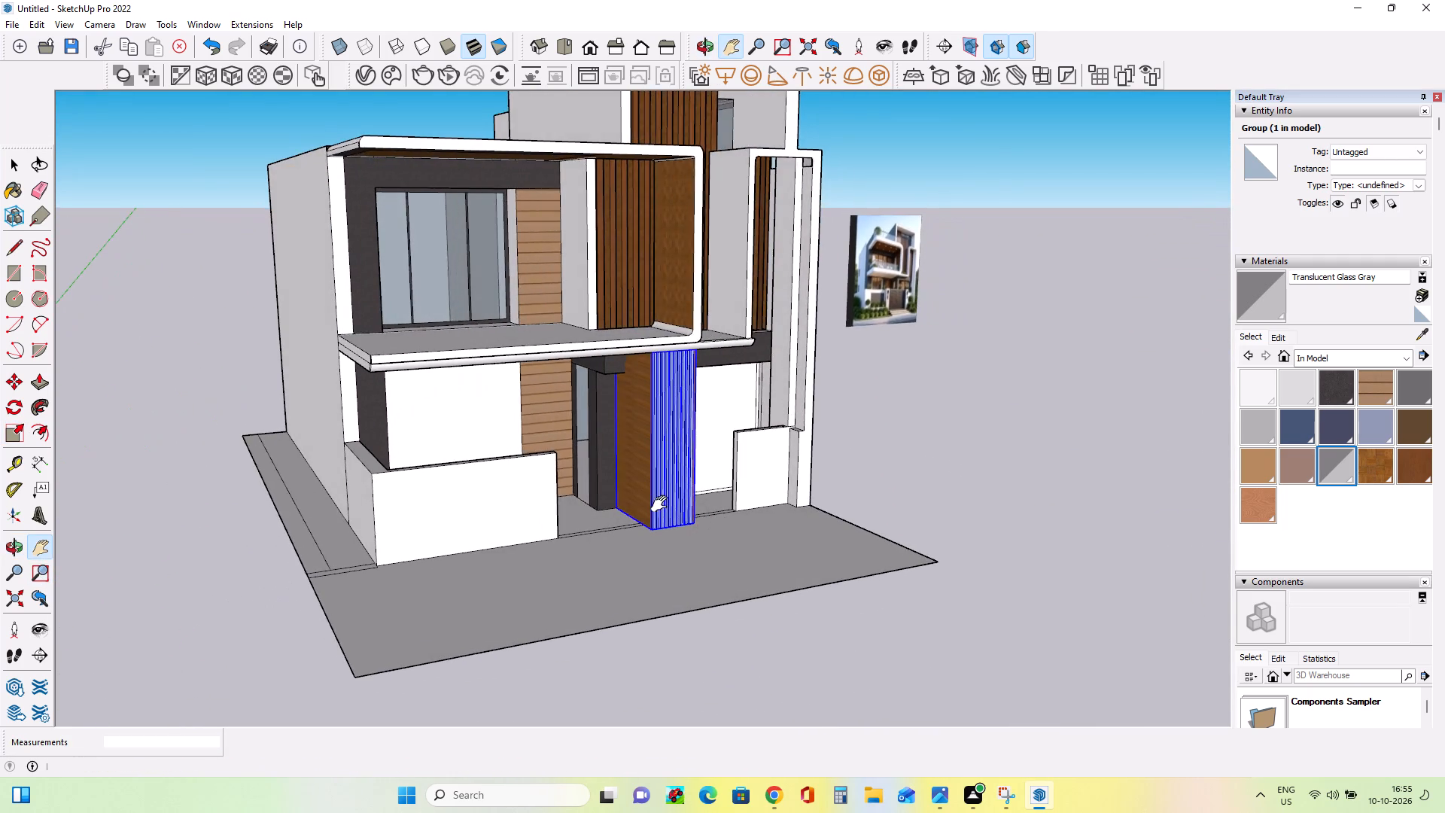
scroll(662, 504, "up", 3)
left_click(14, 433)
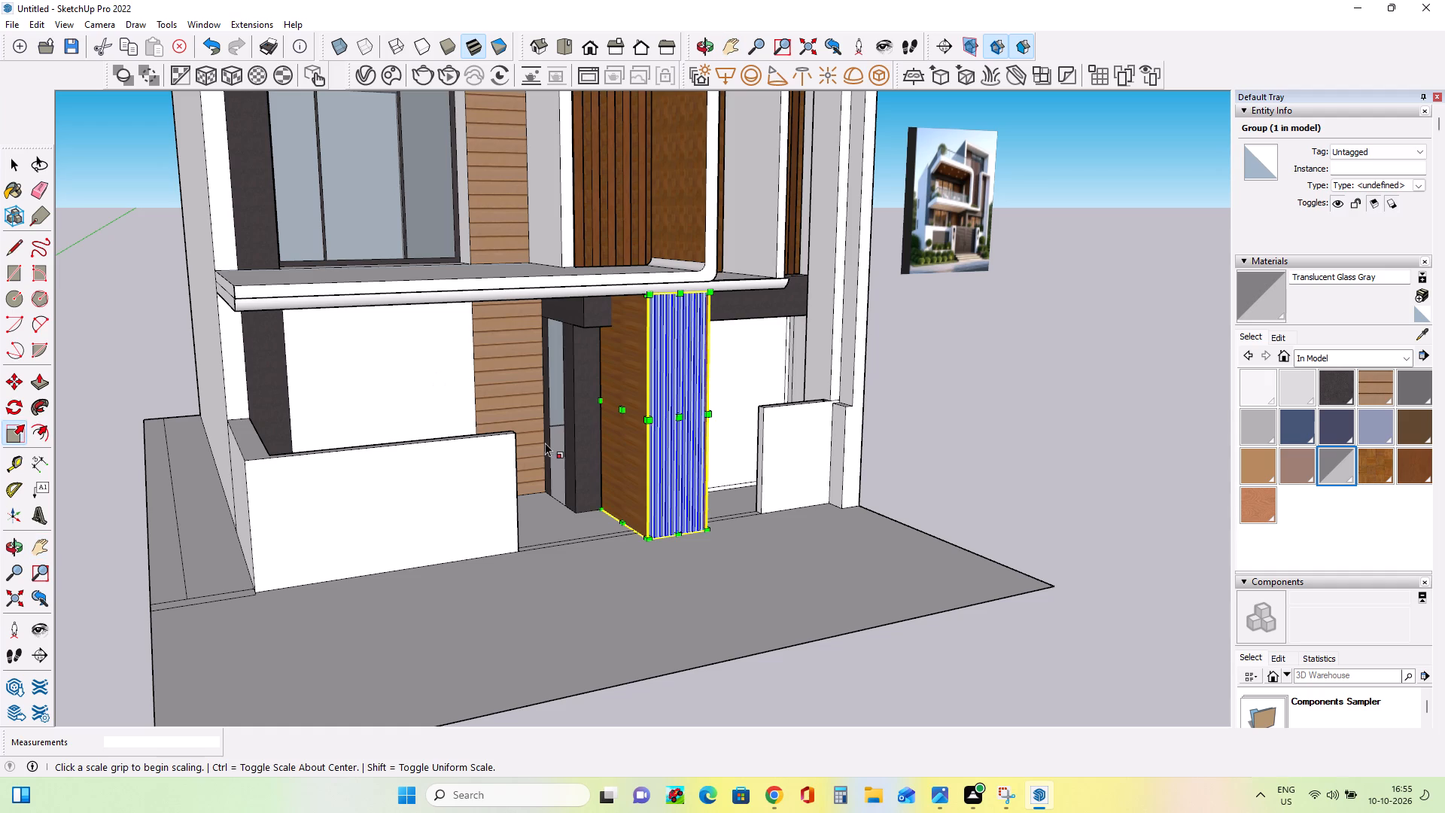
left_click(683, 421)
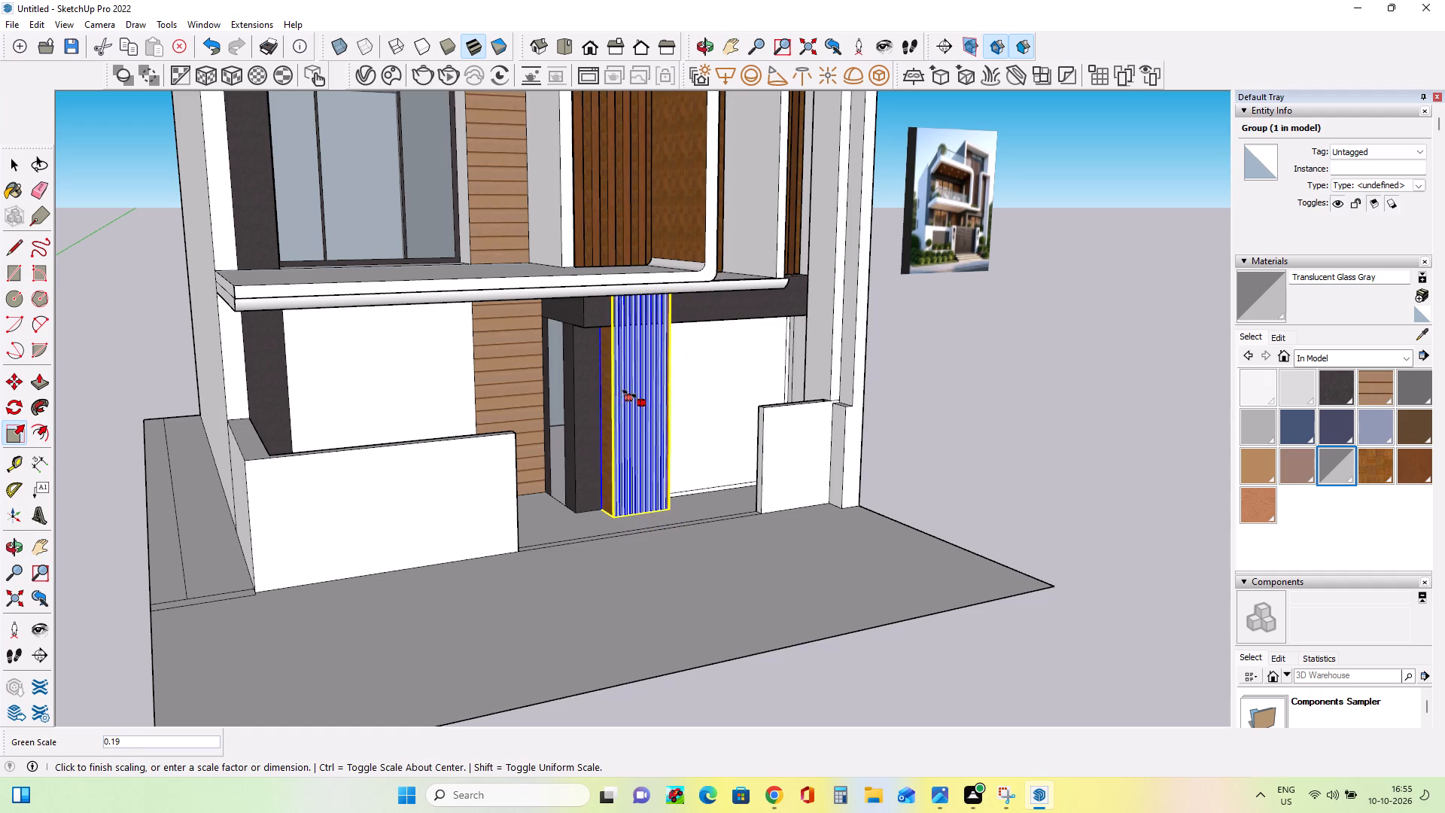
left_click(622, 389)
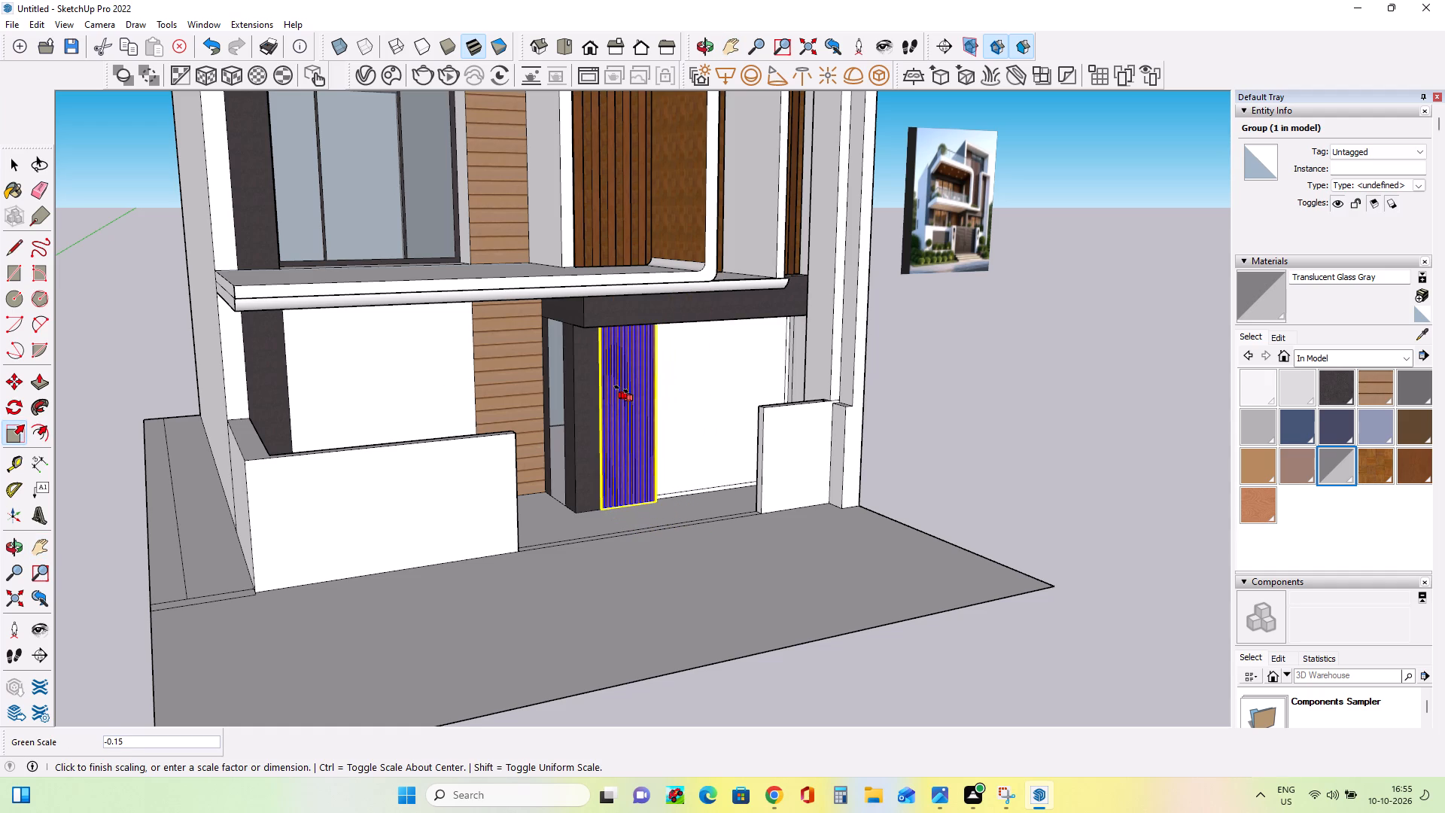
middle_click_drag(722, 501, 637, 509)
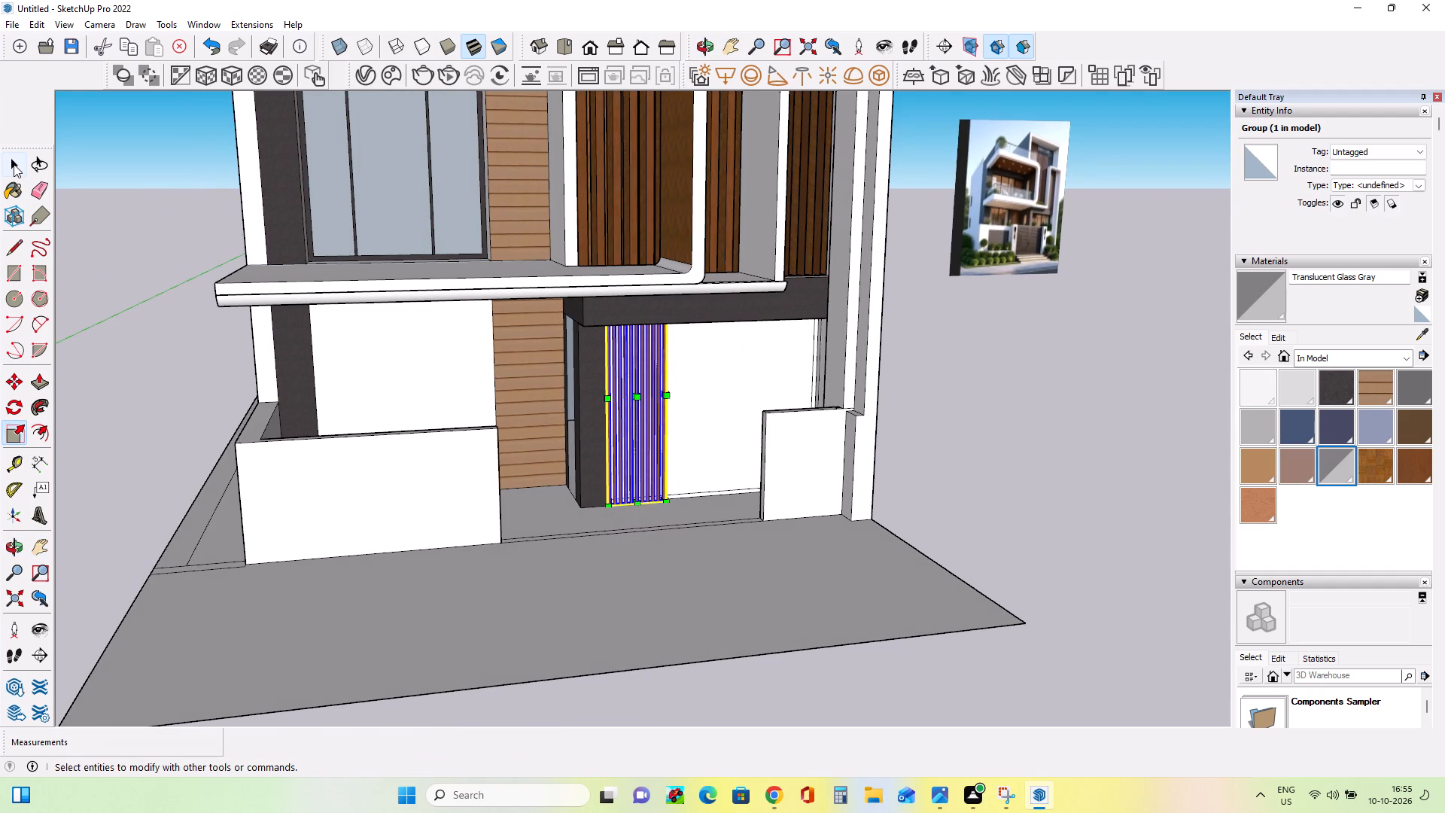
left_click(14, 164)
left_click(193, 273)
Examine the ground-floor slat panel and the surrounding front facade from several angles and distances.
middle_click_drag(518, 461, 433, 461)
scroll(543, 491, "down", 3)
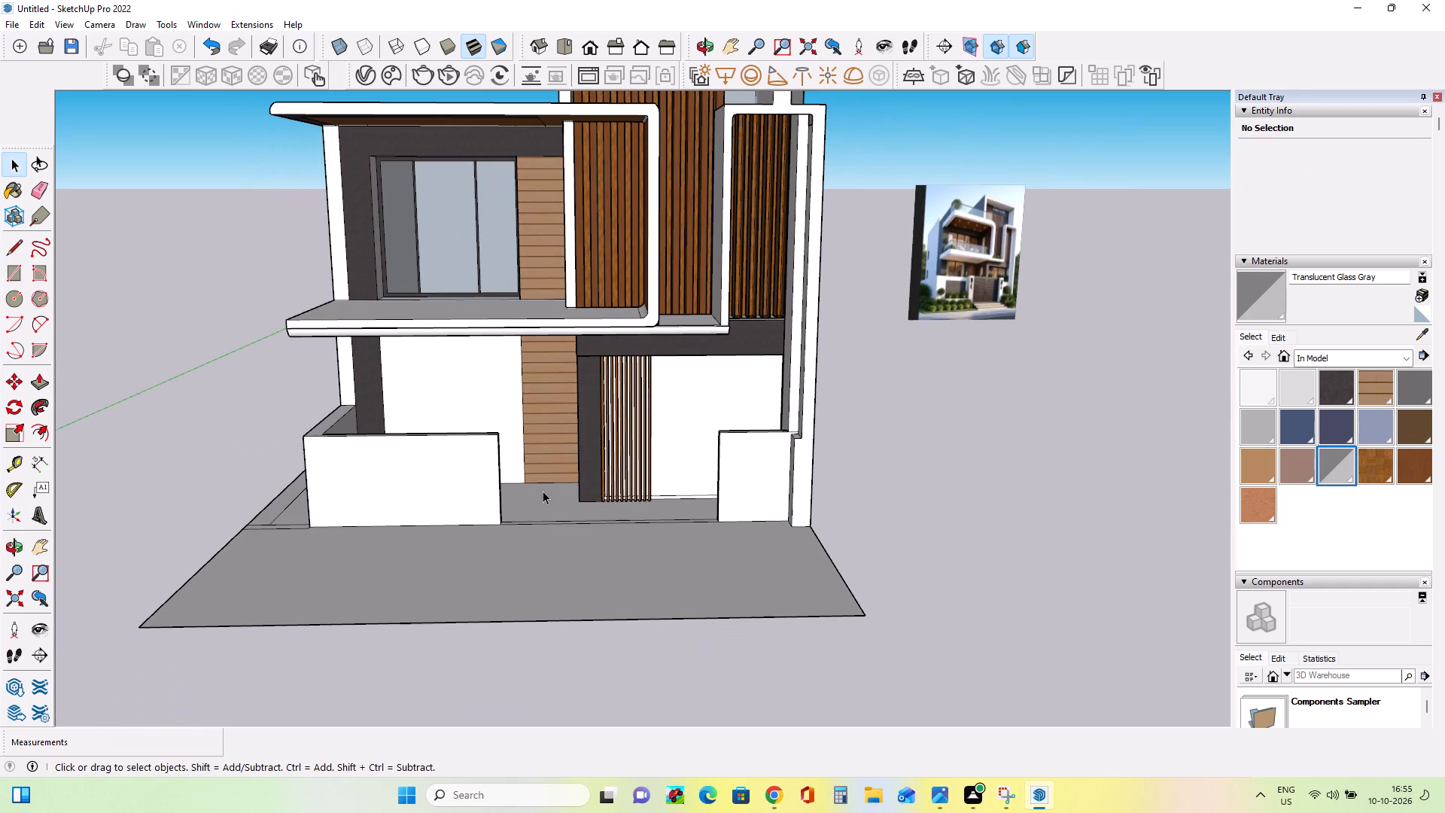
scroll(569, 474, "down", 2)
middle_click_drag(771, 477, 725, 428)
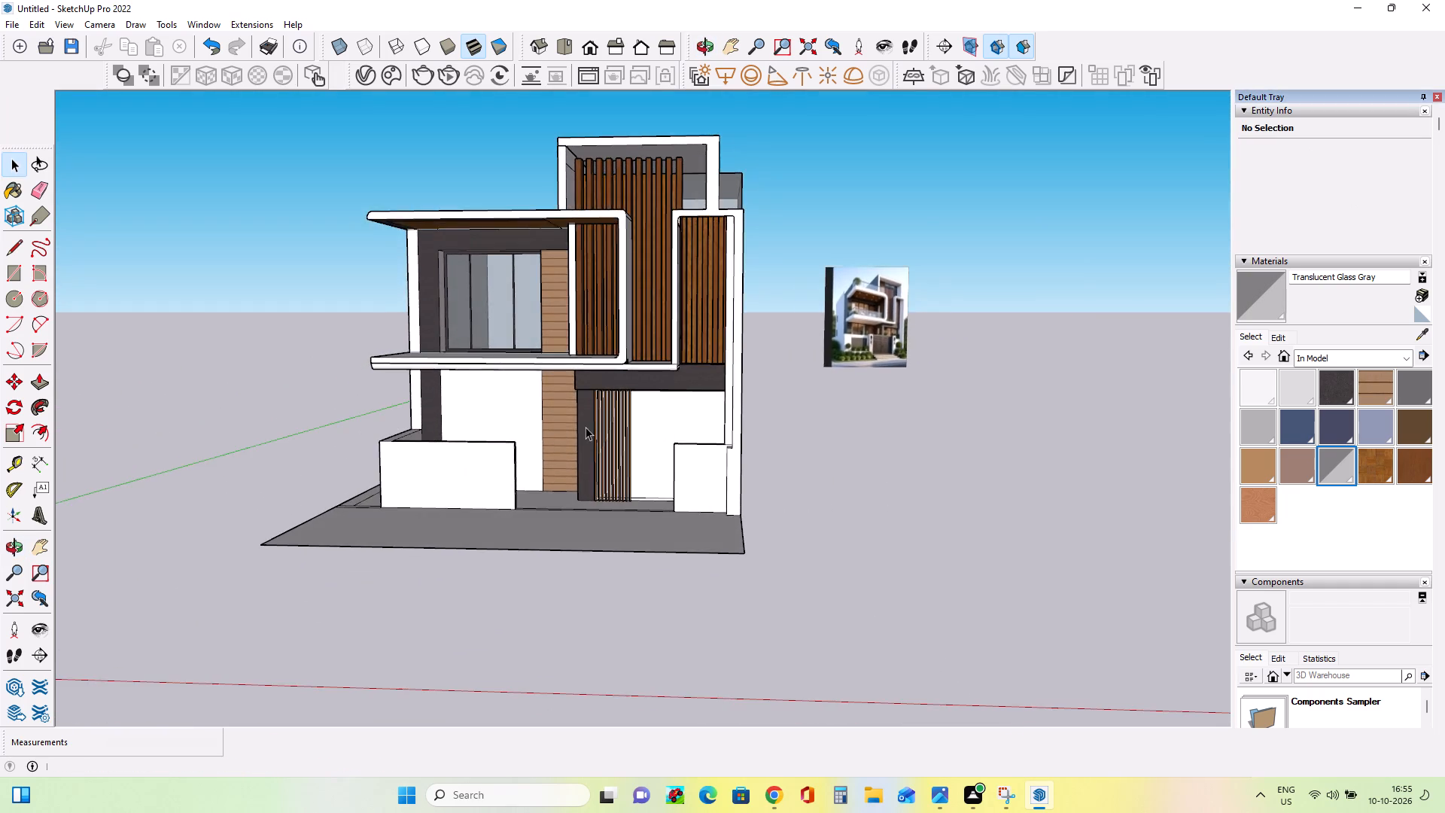
scroll(586, 427, "up", 4)
scroll(640, 458, "up", 1)
middle_click_drag(643, 458, 686, 470)
scroll(689, 474, "up", 1)
scroll(689, 474, "down", 1)
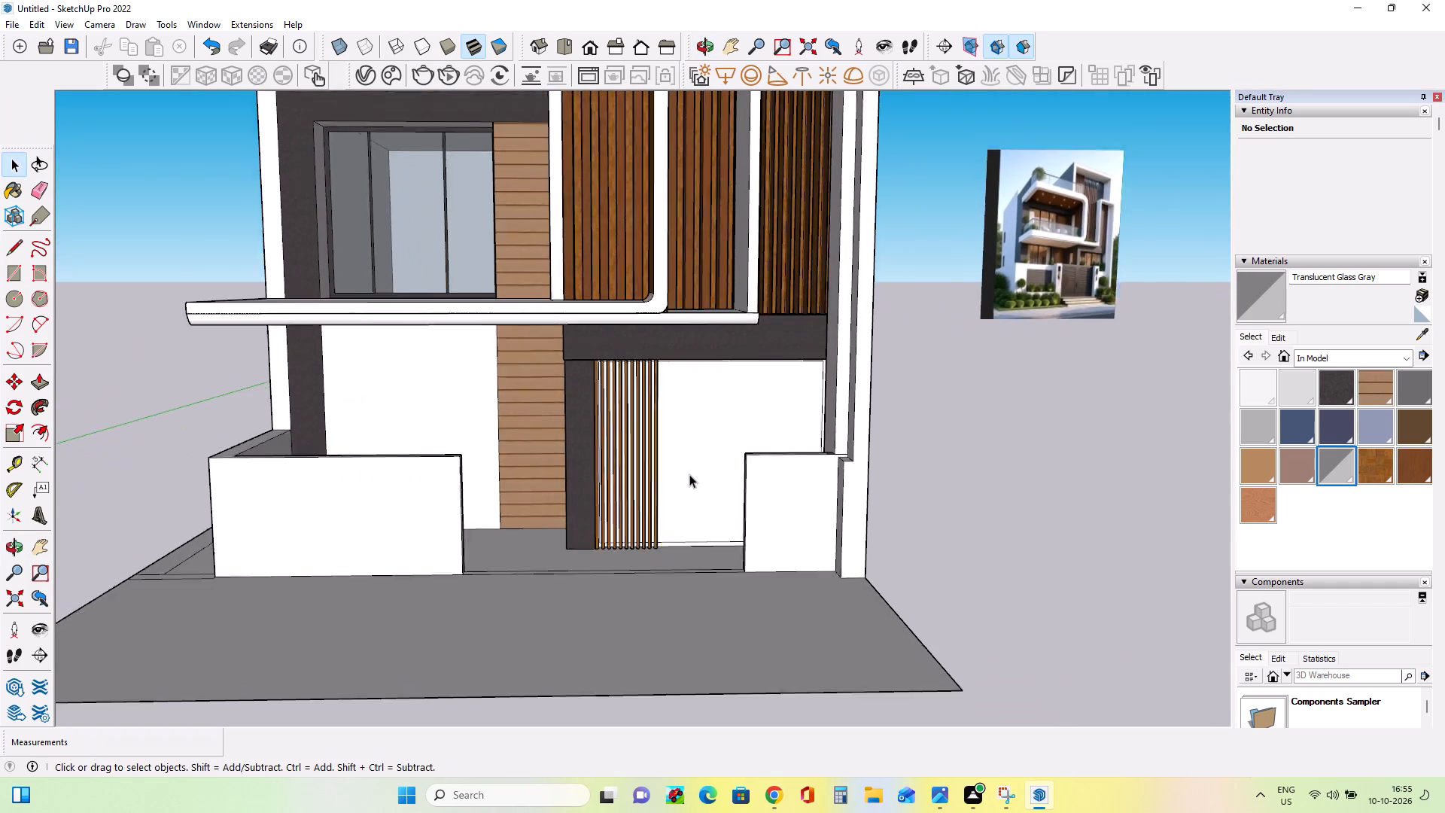
scroll(689, 474, "down", 2)
left_click(637, 428)
scroll(656, 489, "up", 7)
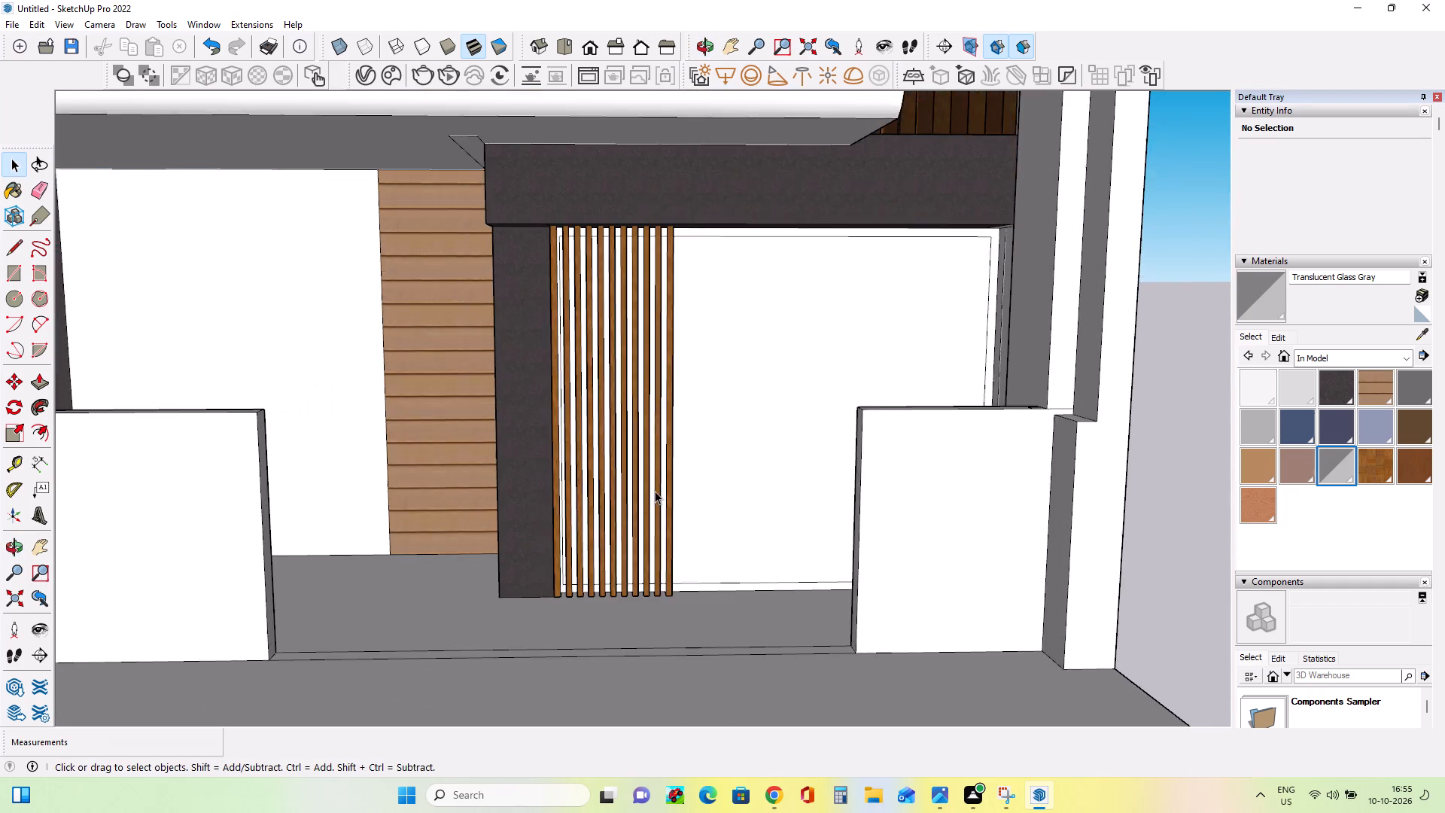
scroll(655, 491, "up", 2)
middle_click_drag(702, 521, 602, 525)
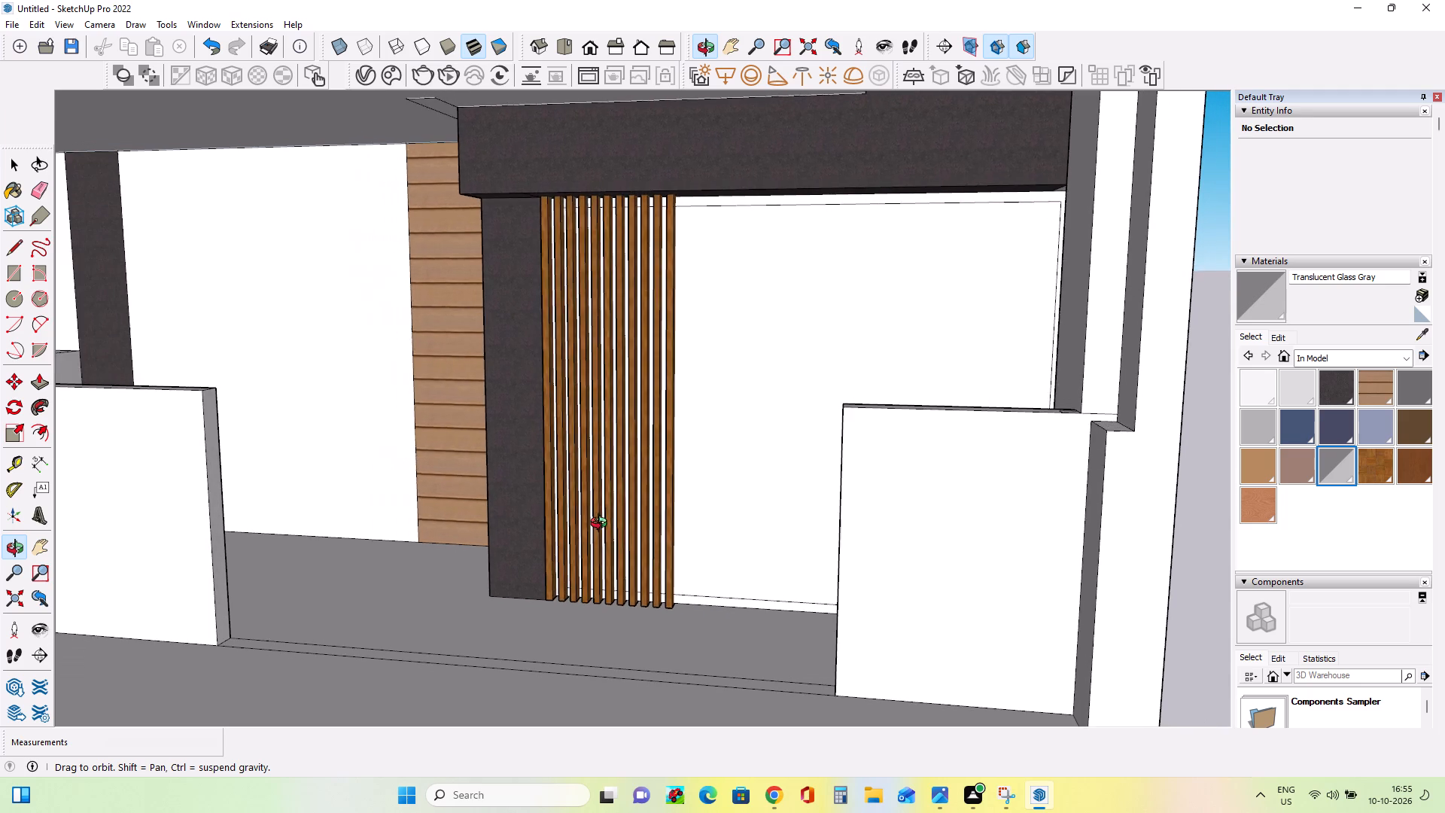
middle_click_drag(602, 525, 687, 523)
scroll(687, 523, "down", 10)
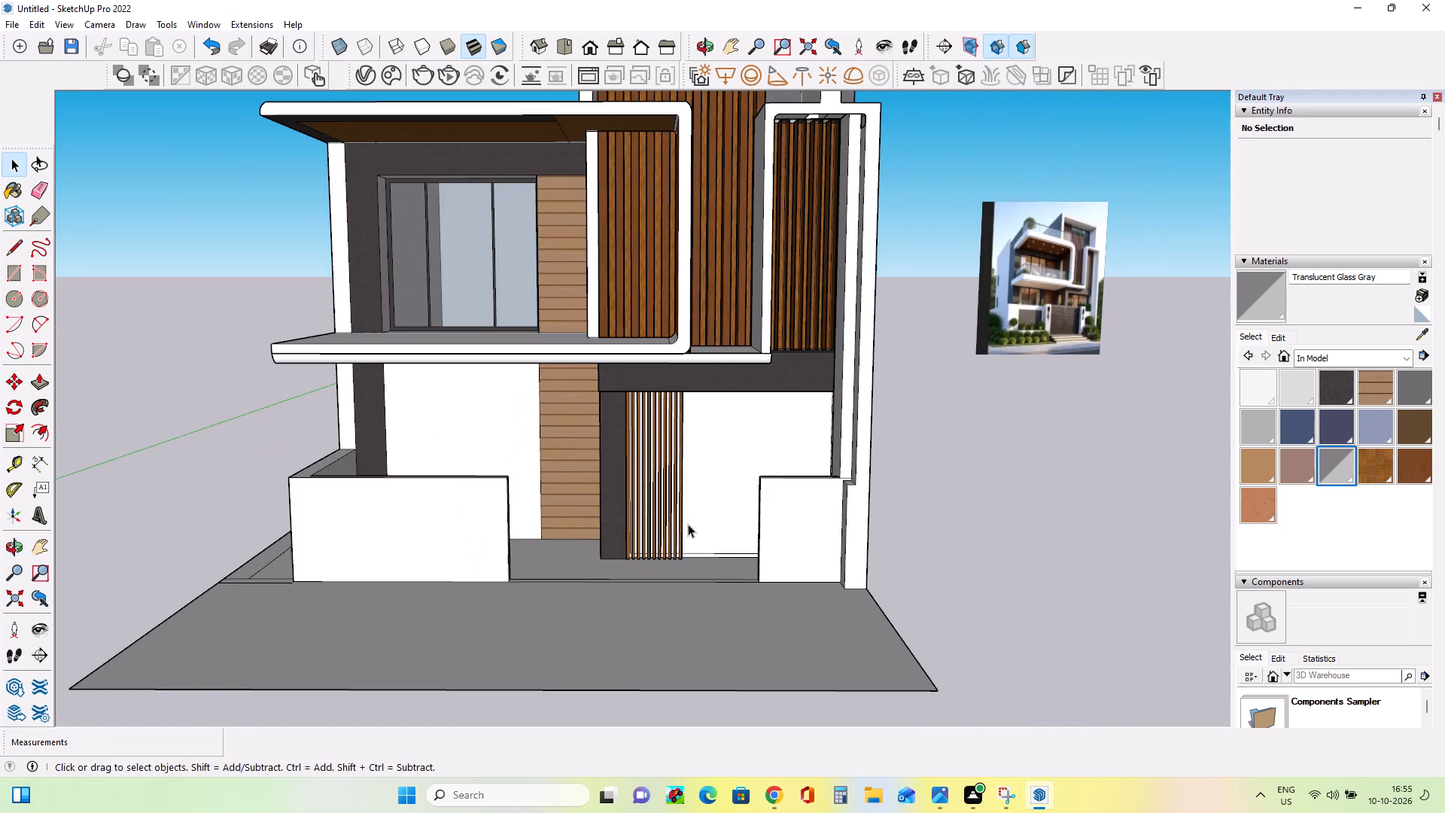
scroll(698, 518, "down", 3)
middle_click_drag(702, 545, 759, 587)
scroll(755, 472, "up", 3)
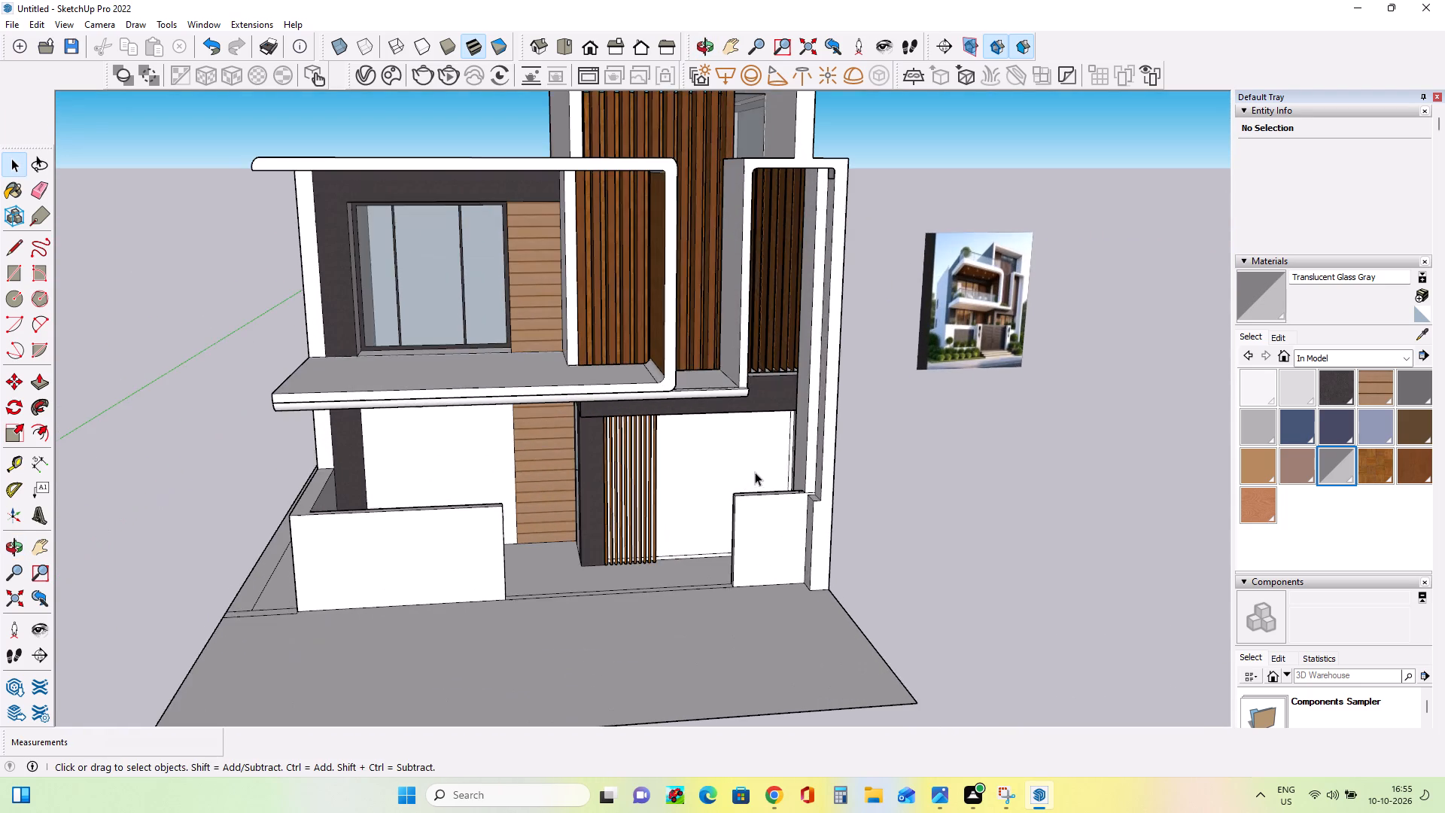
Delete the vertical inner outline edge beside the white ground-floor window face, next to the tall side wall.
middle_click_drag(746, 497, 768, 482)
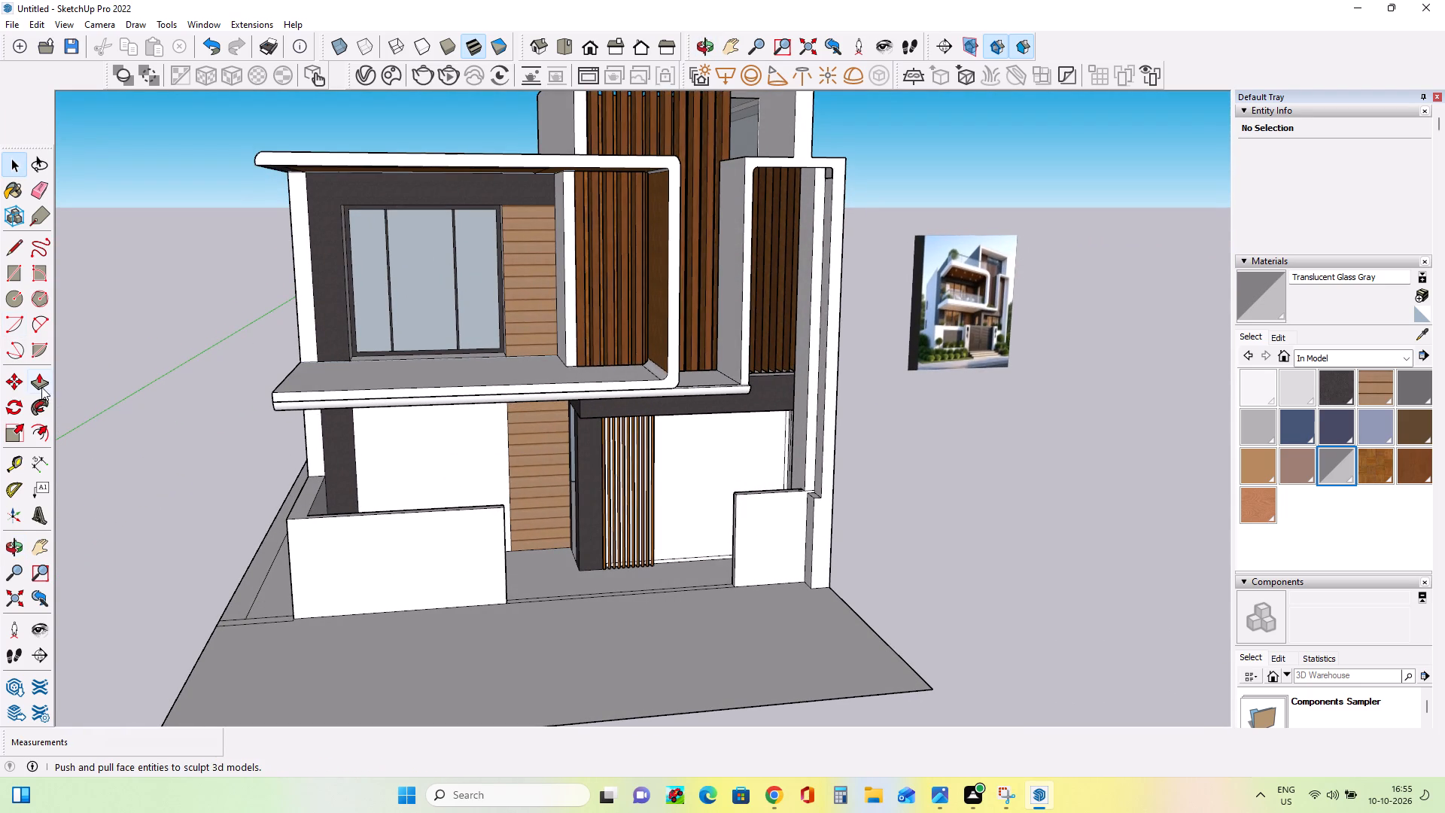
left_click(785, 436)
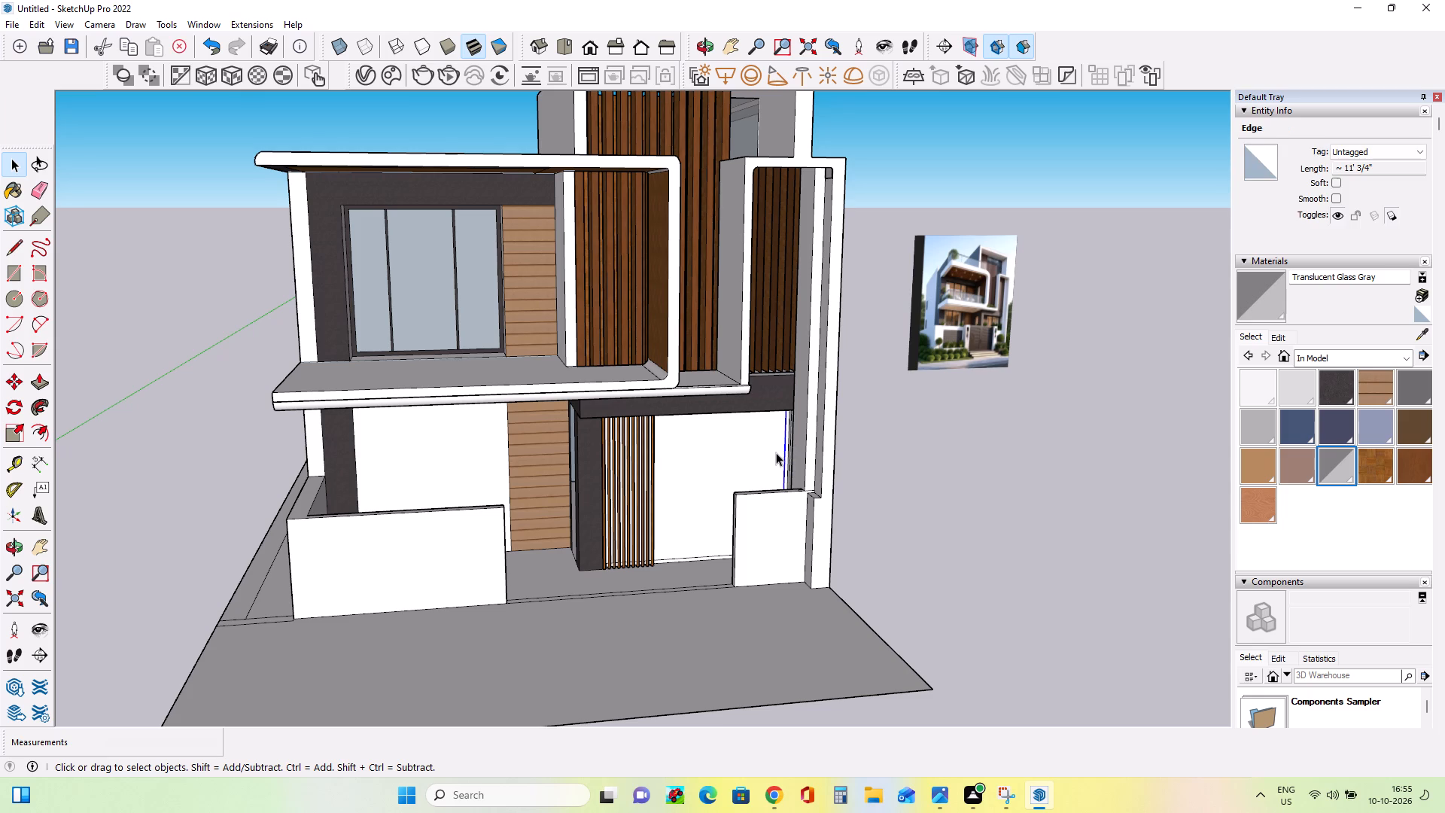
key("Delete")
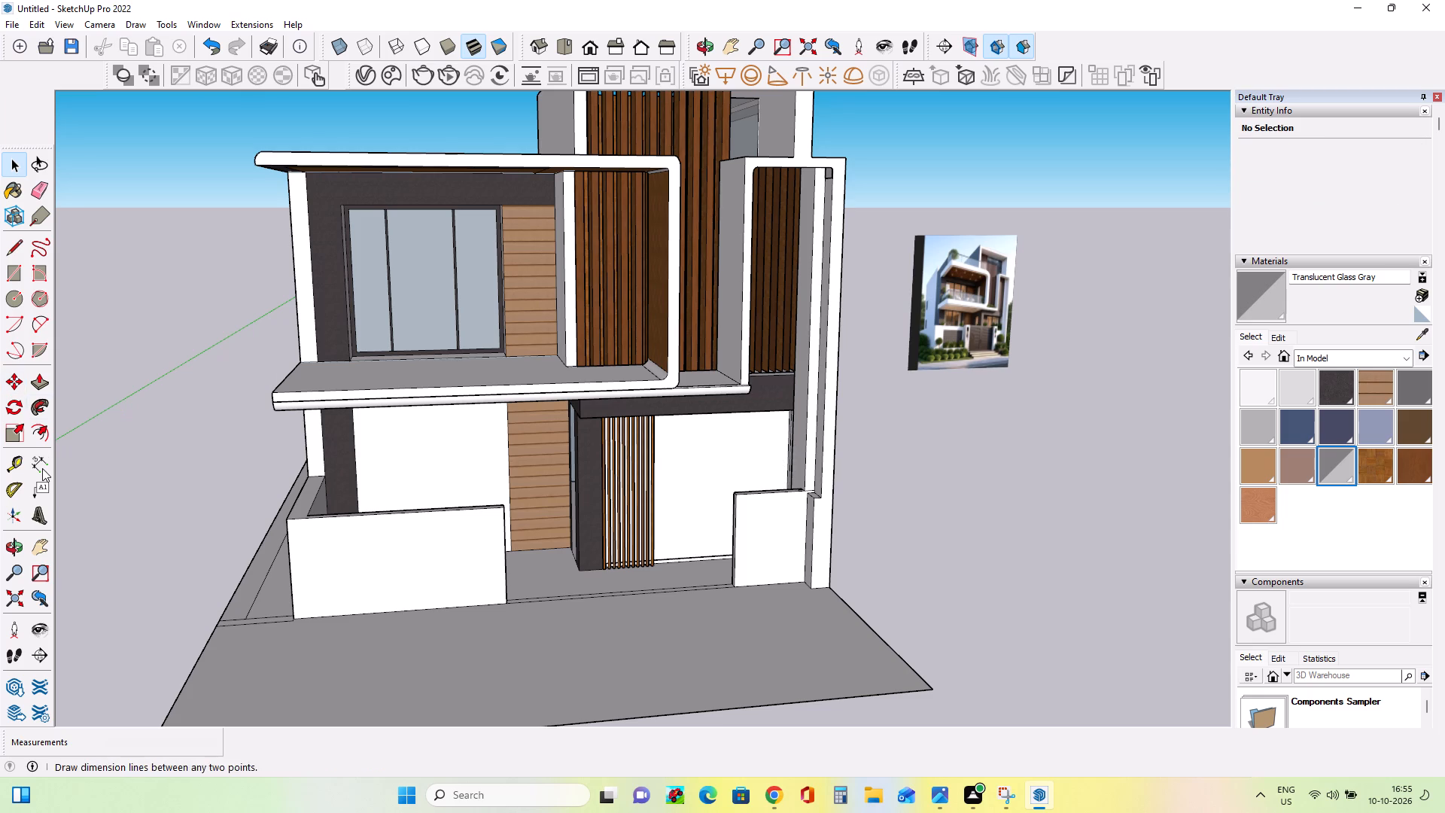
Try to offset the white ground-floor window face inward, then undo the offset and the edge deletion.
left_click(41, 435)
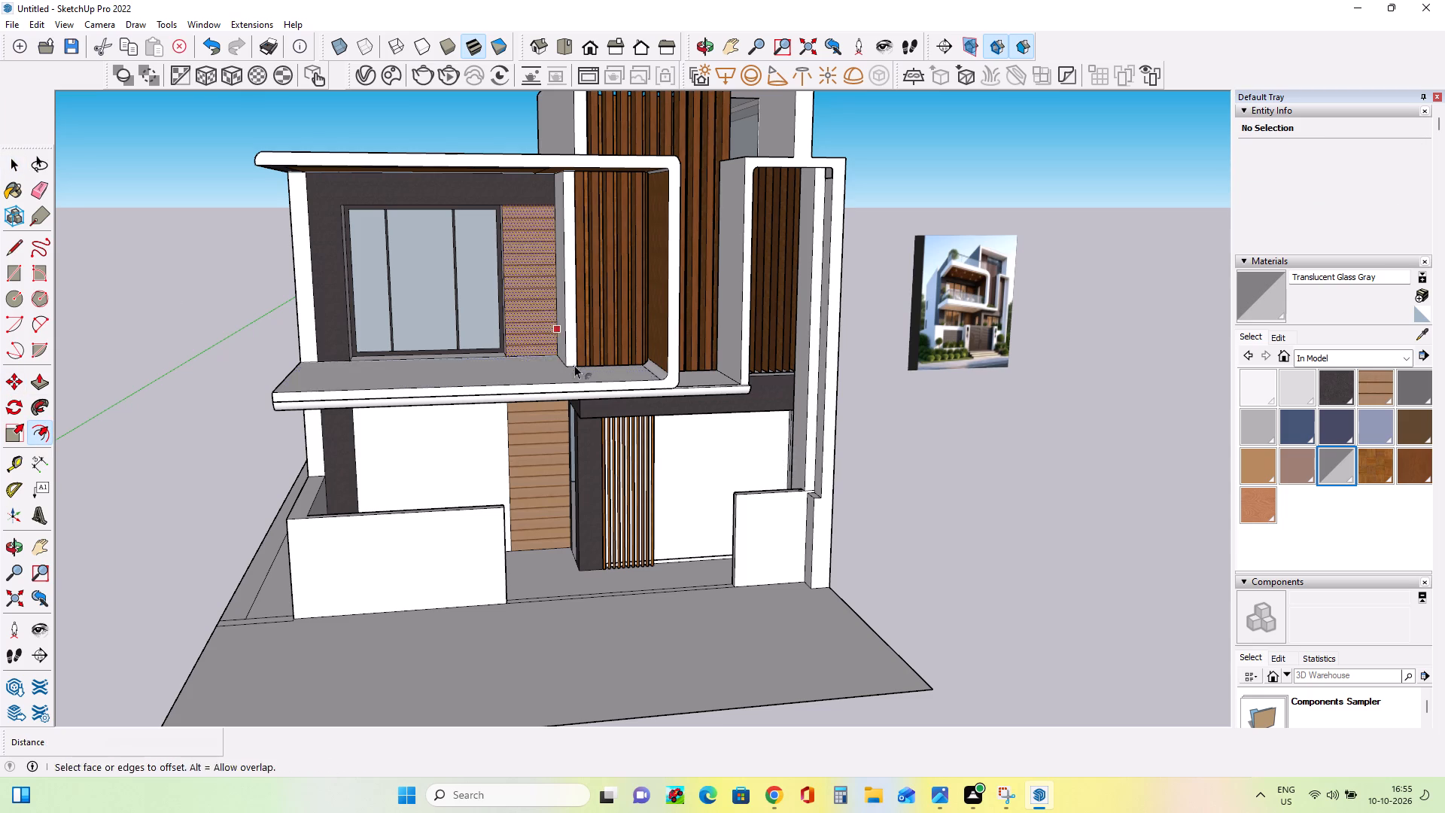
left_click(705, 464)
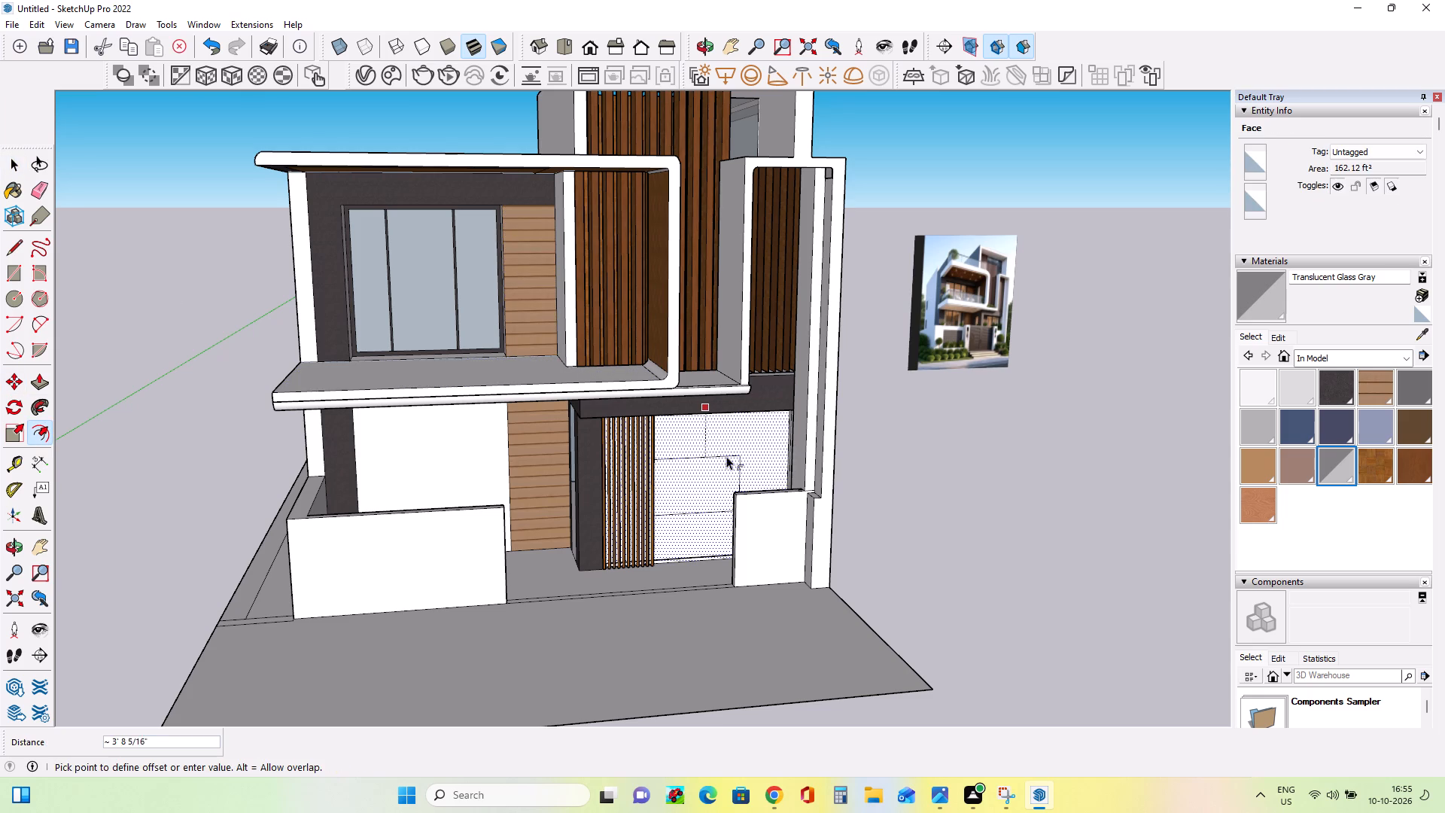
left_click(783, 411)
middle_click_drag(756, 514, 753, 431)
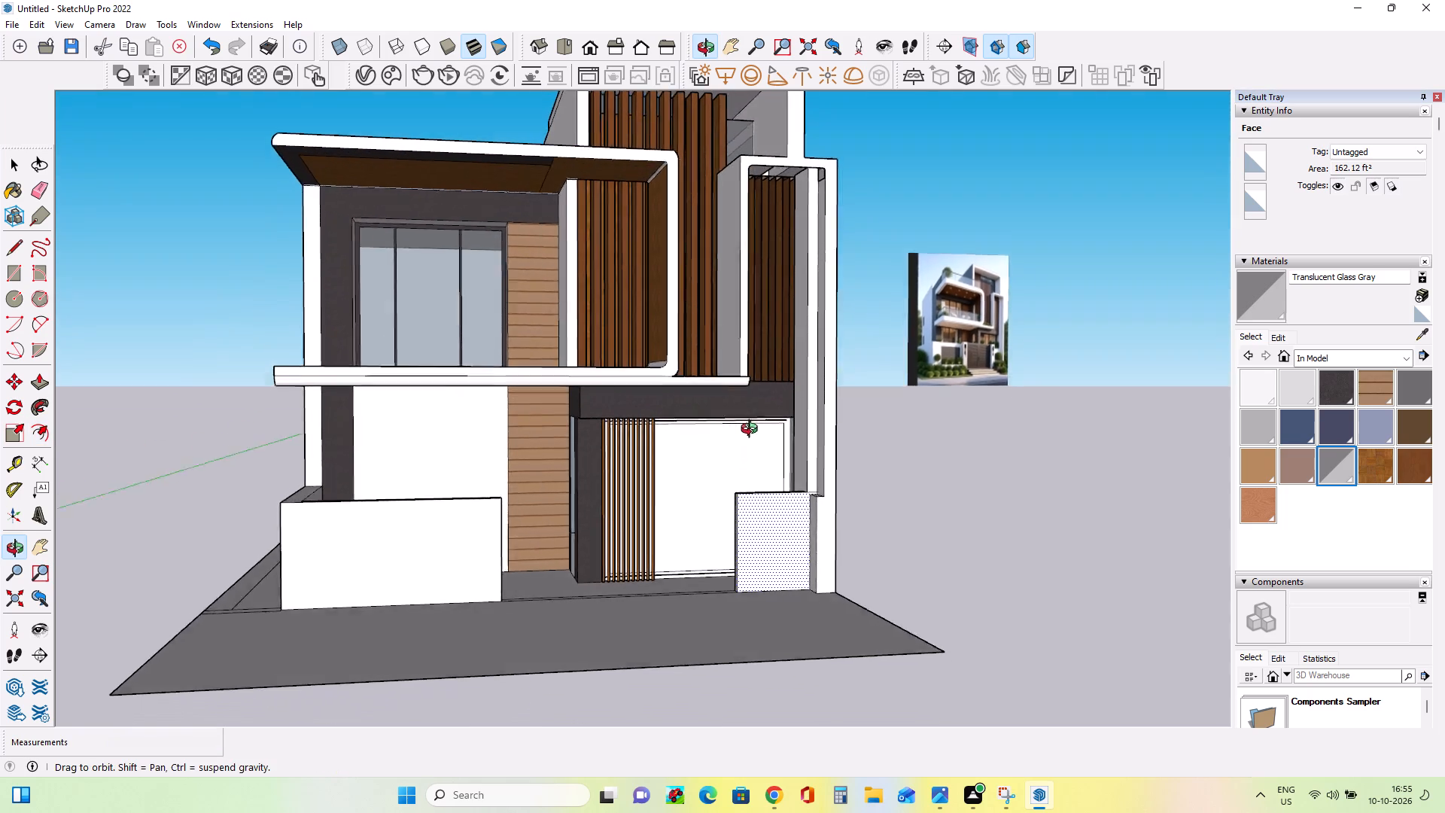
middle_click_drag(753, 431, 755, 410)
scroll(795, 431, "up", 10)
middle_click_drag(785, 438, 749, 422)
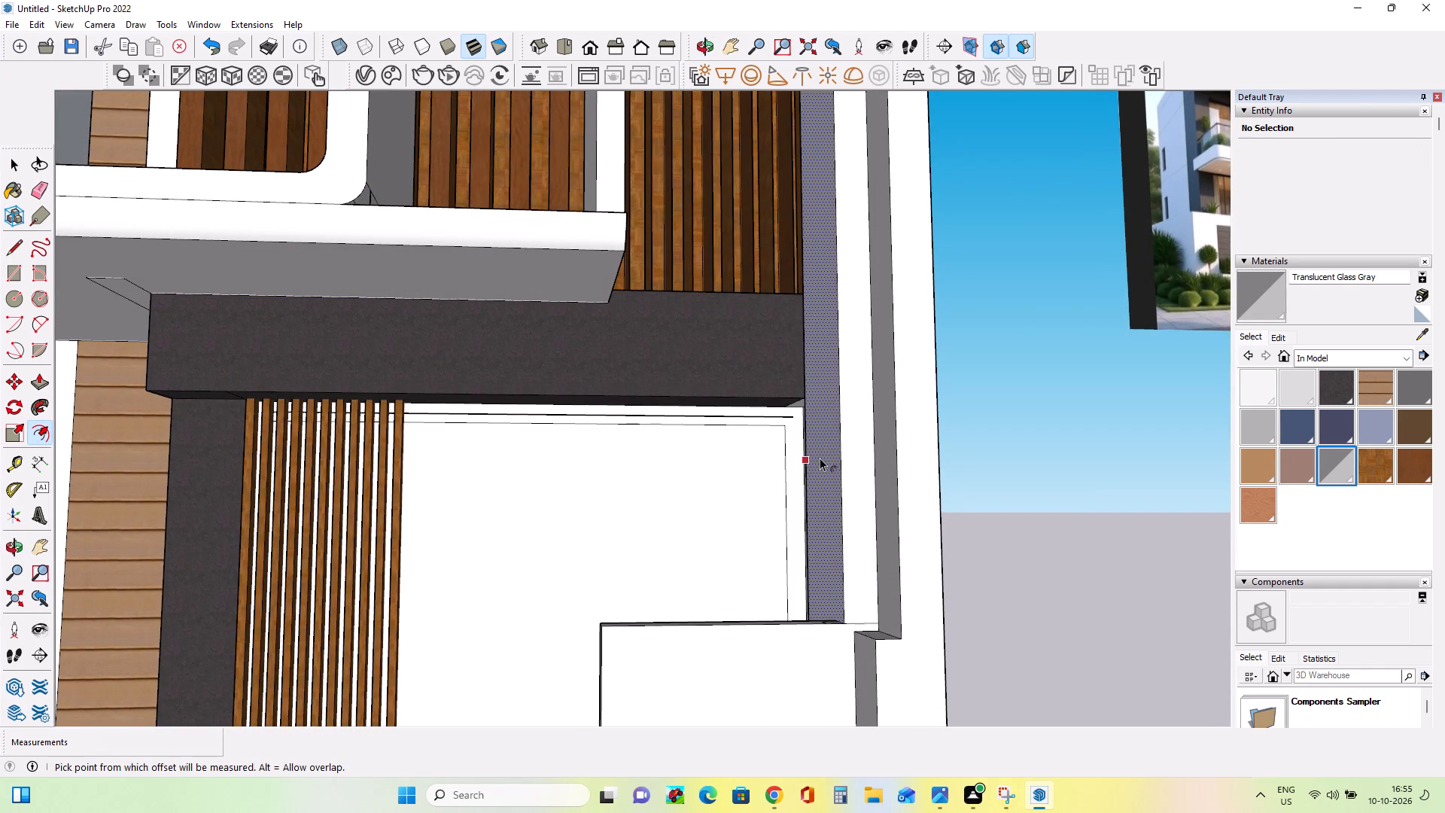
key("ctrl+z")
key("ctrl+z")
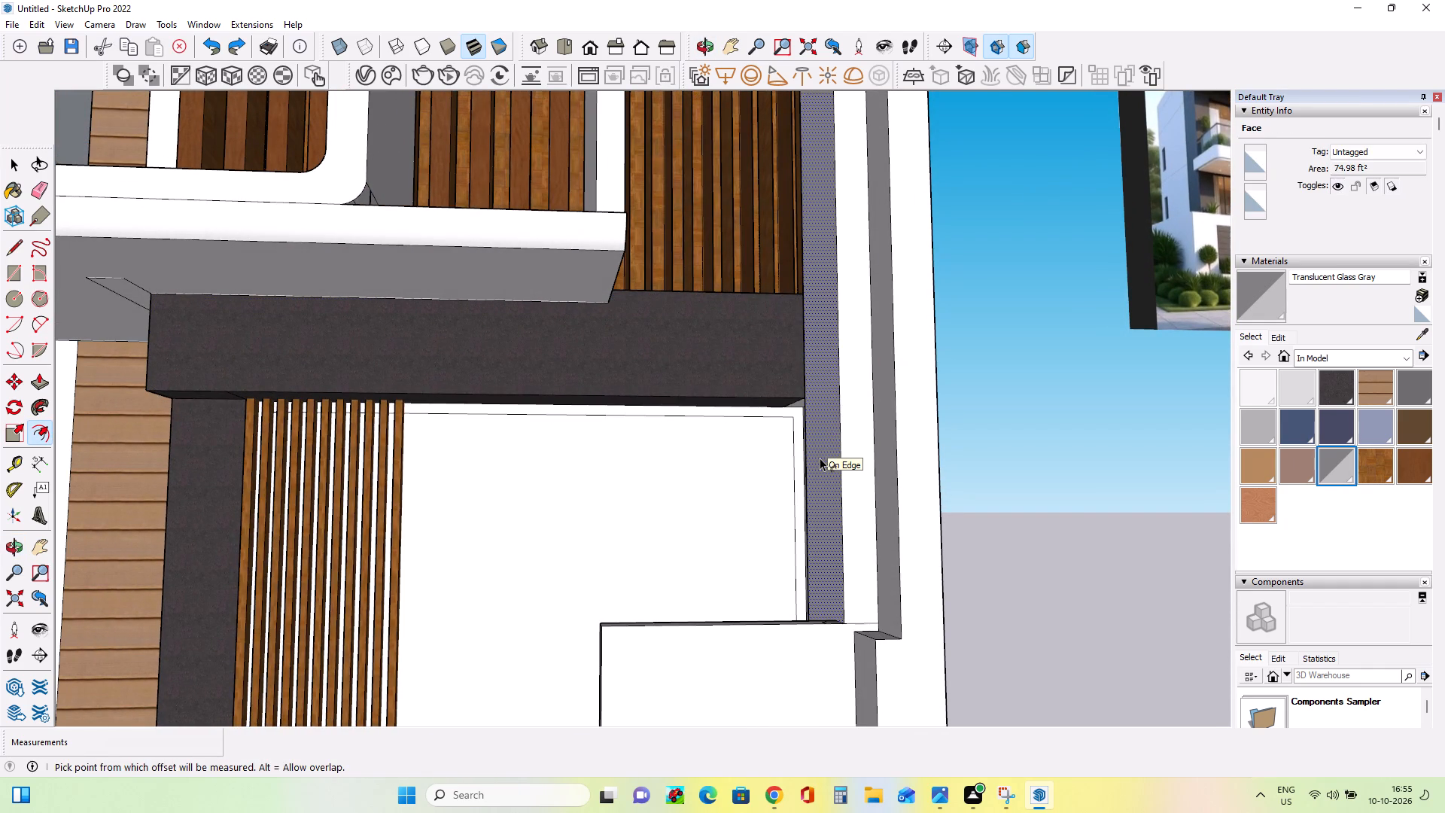
Paint the narrow frame strip around the white ground-floor window face with Asphalt New.
left_click(1334, 400)
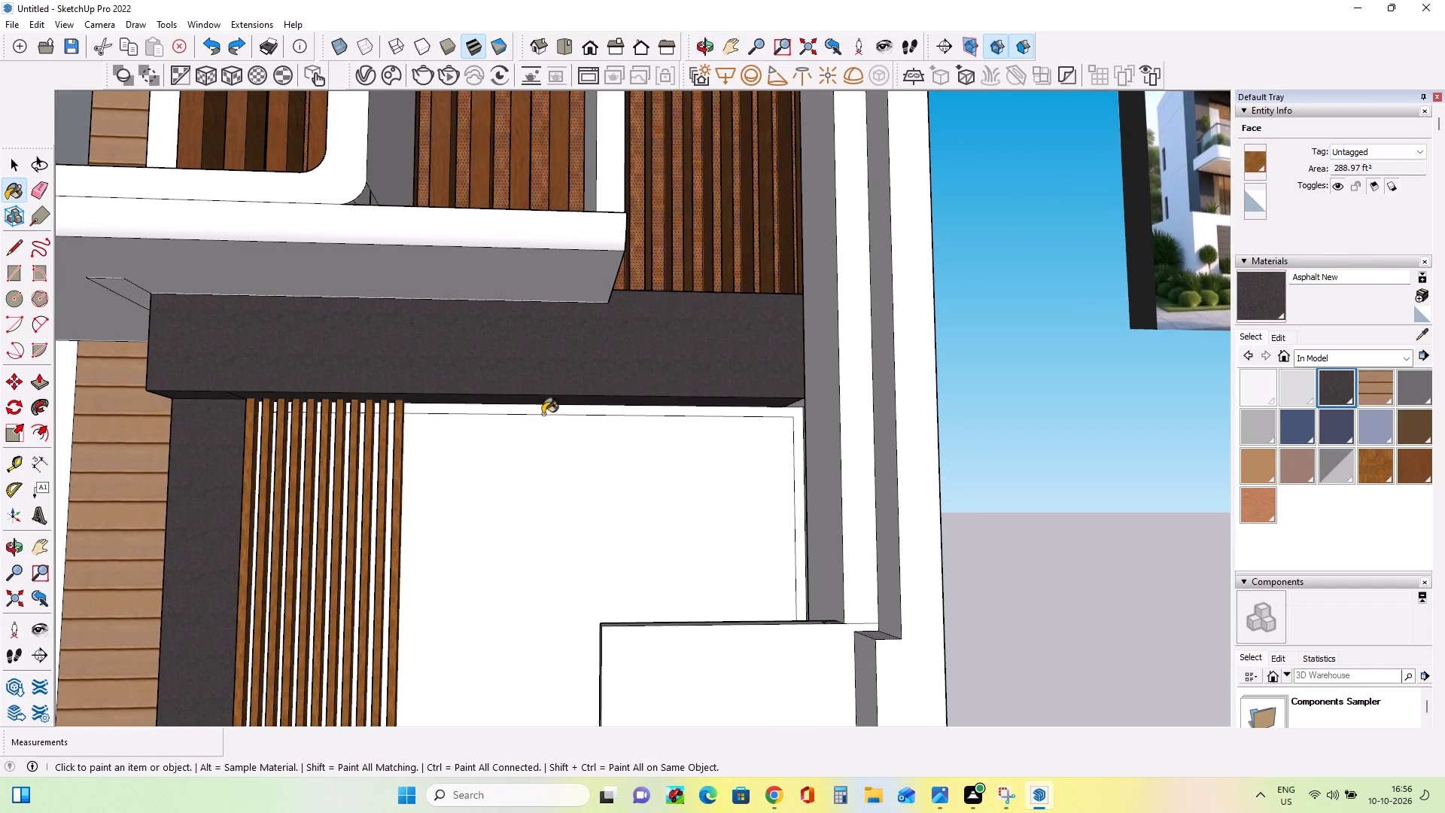
left_click(798, 446)
Draw a full-height vertical mullion rectangle about 1 7/16" by 11' 3 15/16" on the window face beside the slat panel.
scroll(643, 451, "down", 8)
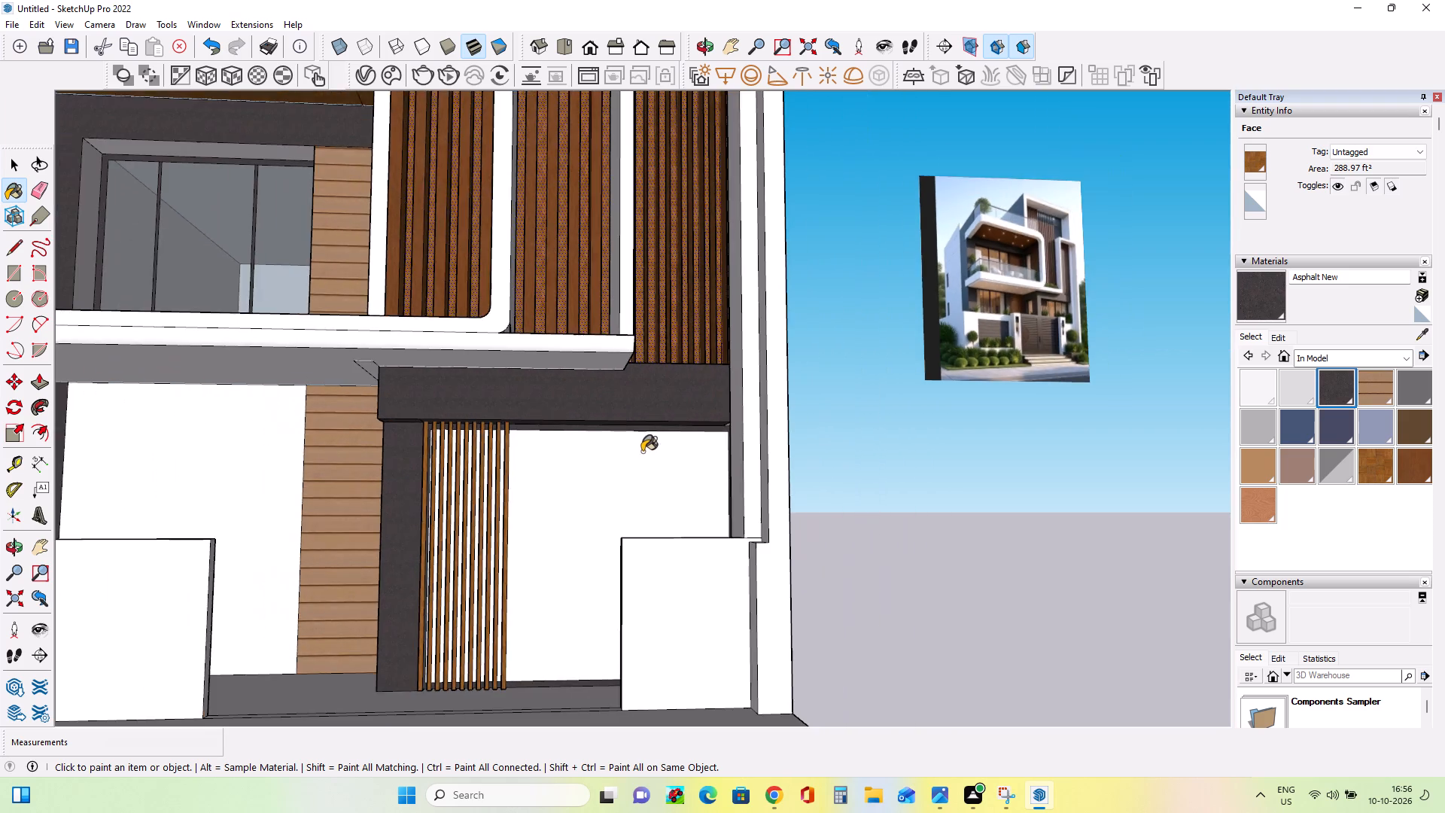
middle_click_drag(661, 490, 725, 606)
middle_click_drag(564, 510, 607, 579)
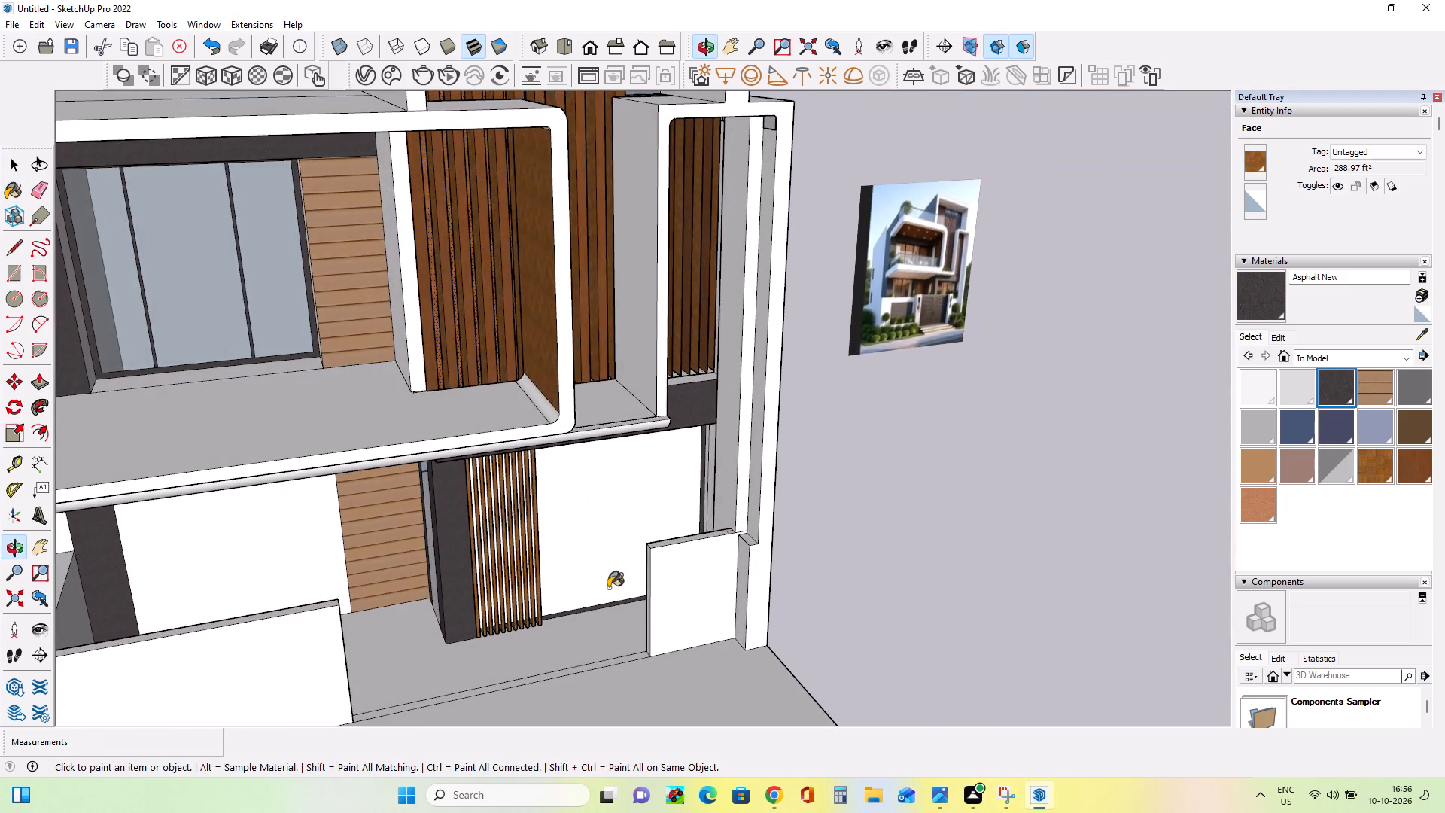
scroll(600, 608, "up", 3)
middle_click_drag(600, 608, 621, 548)
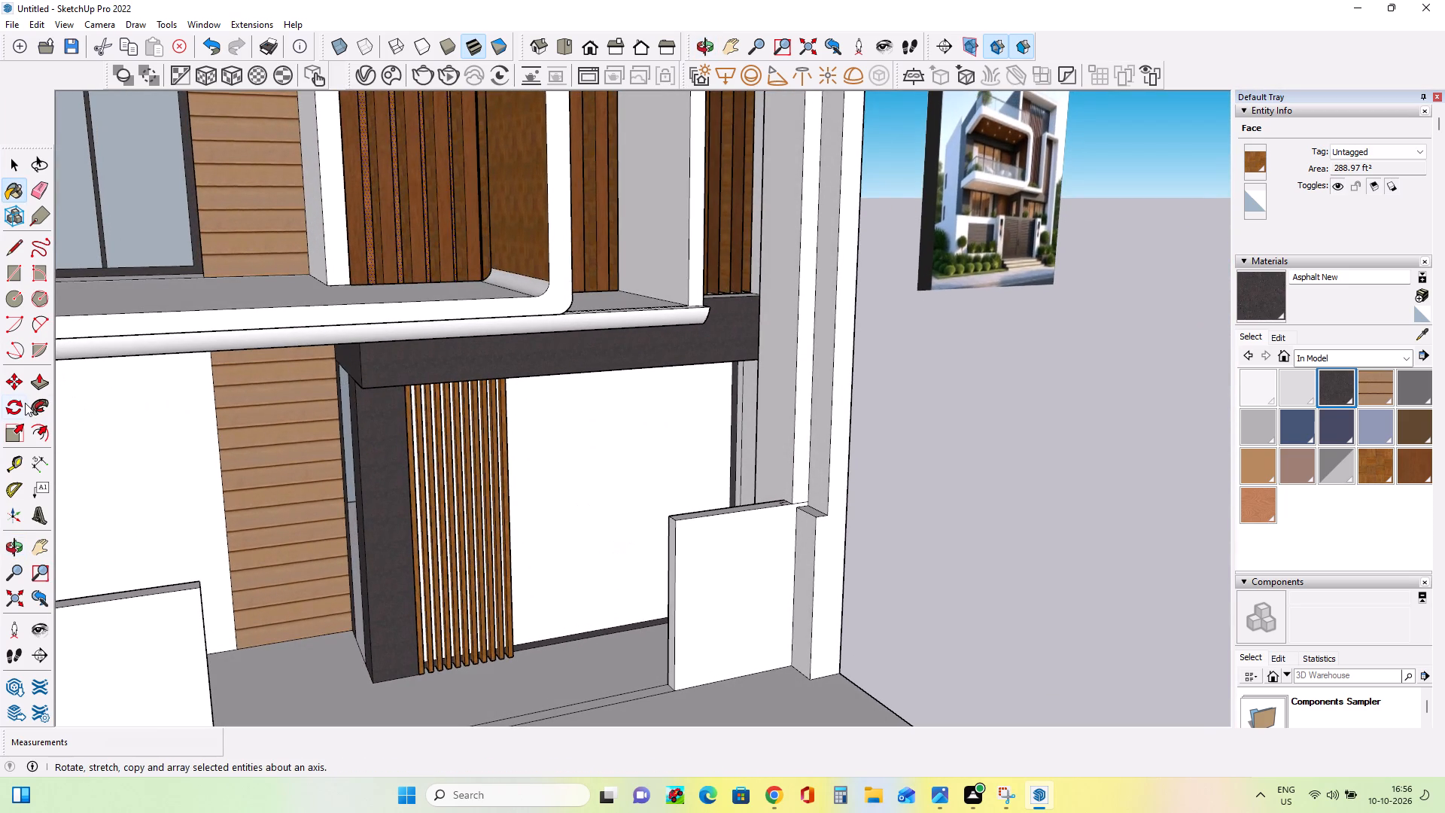
left_click(7, 278)
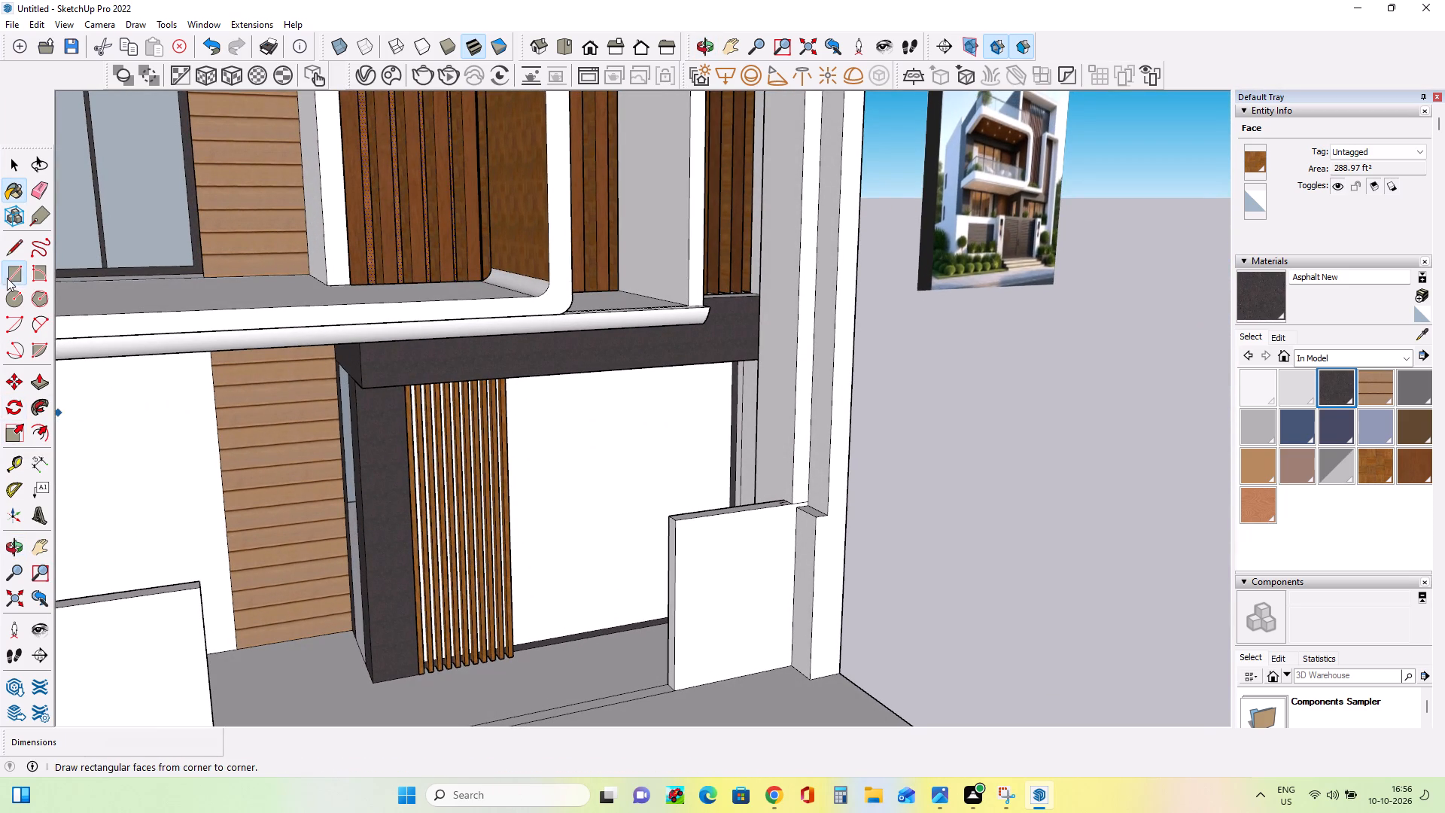
middle_click_drag(660, 571, 669, 609)
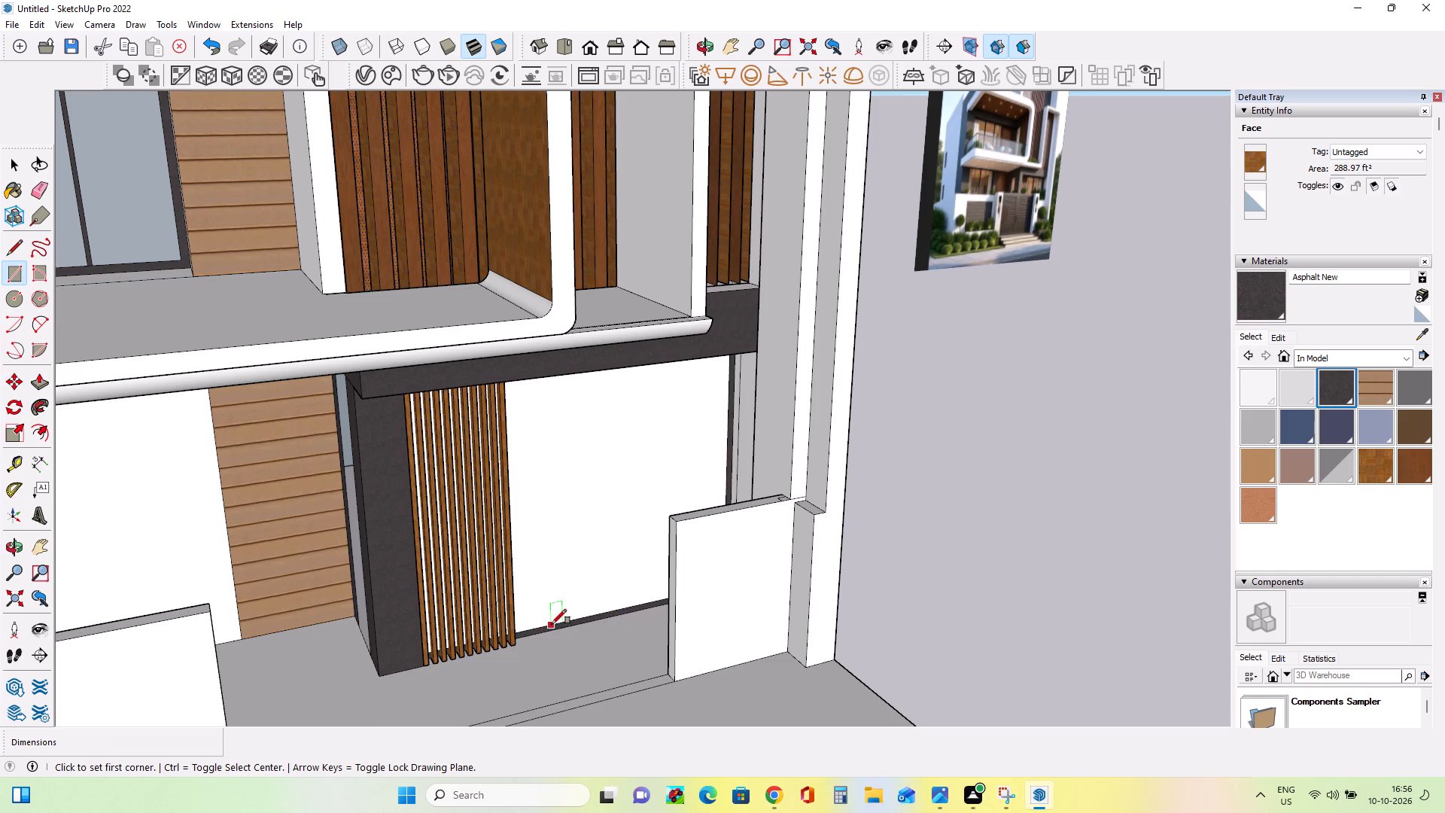
scroll(615, 592, "down", 5)
scroll(844, 443, "up", 4)
scroll(922, 382, "up", 3)
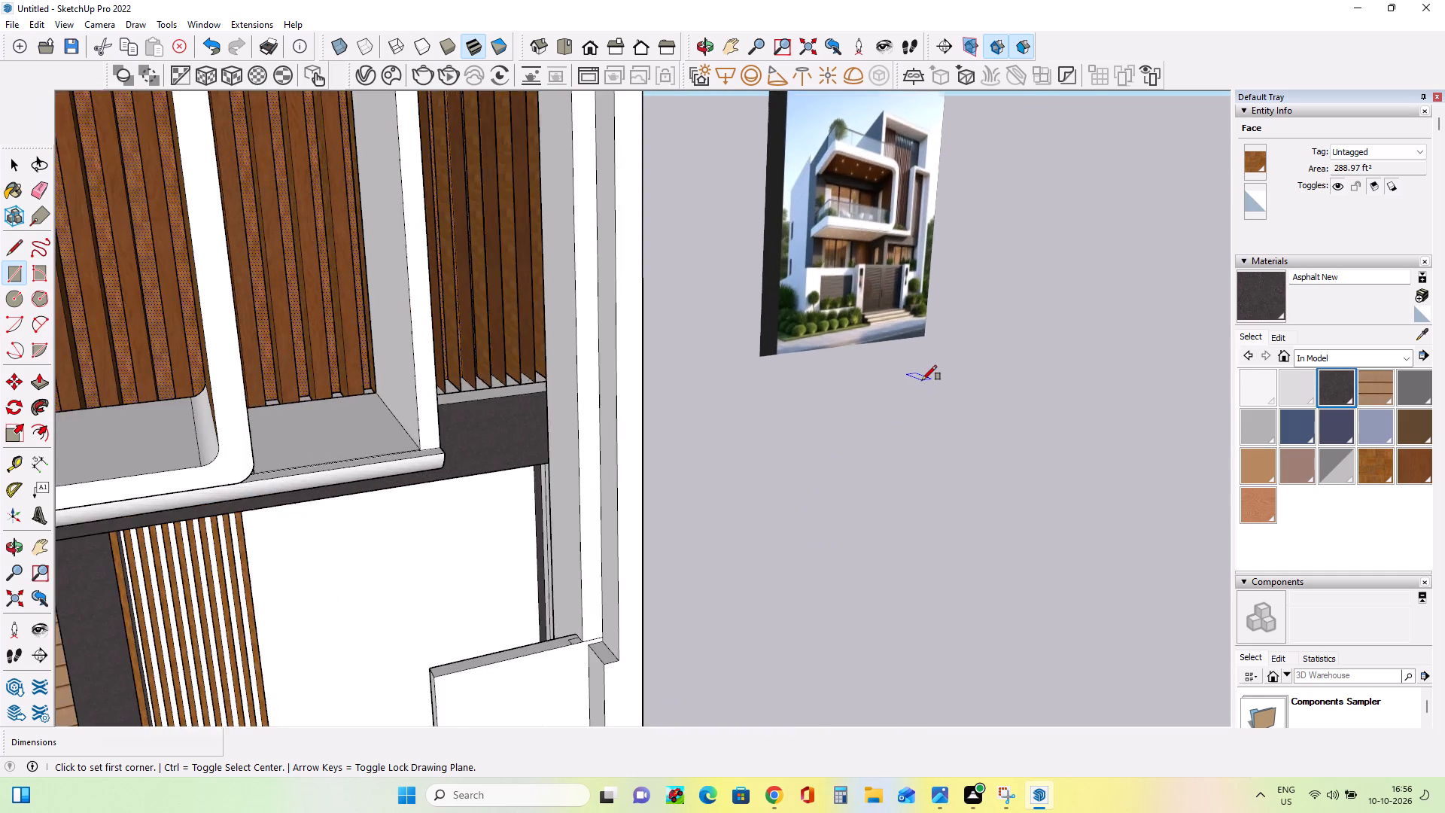
scroll(922, 380, "up", 3)
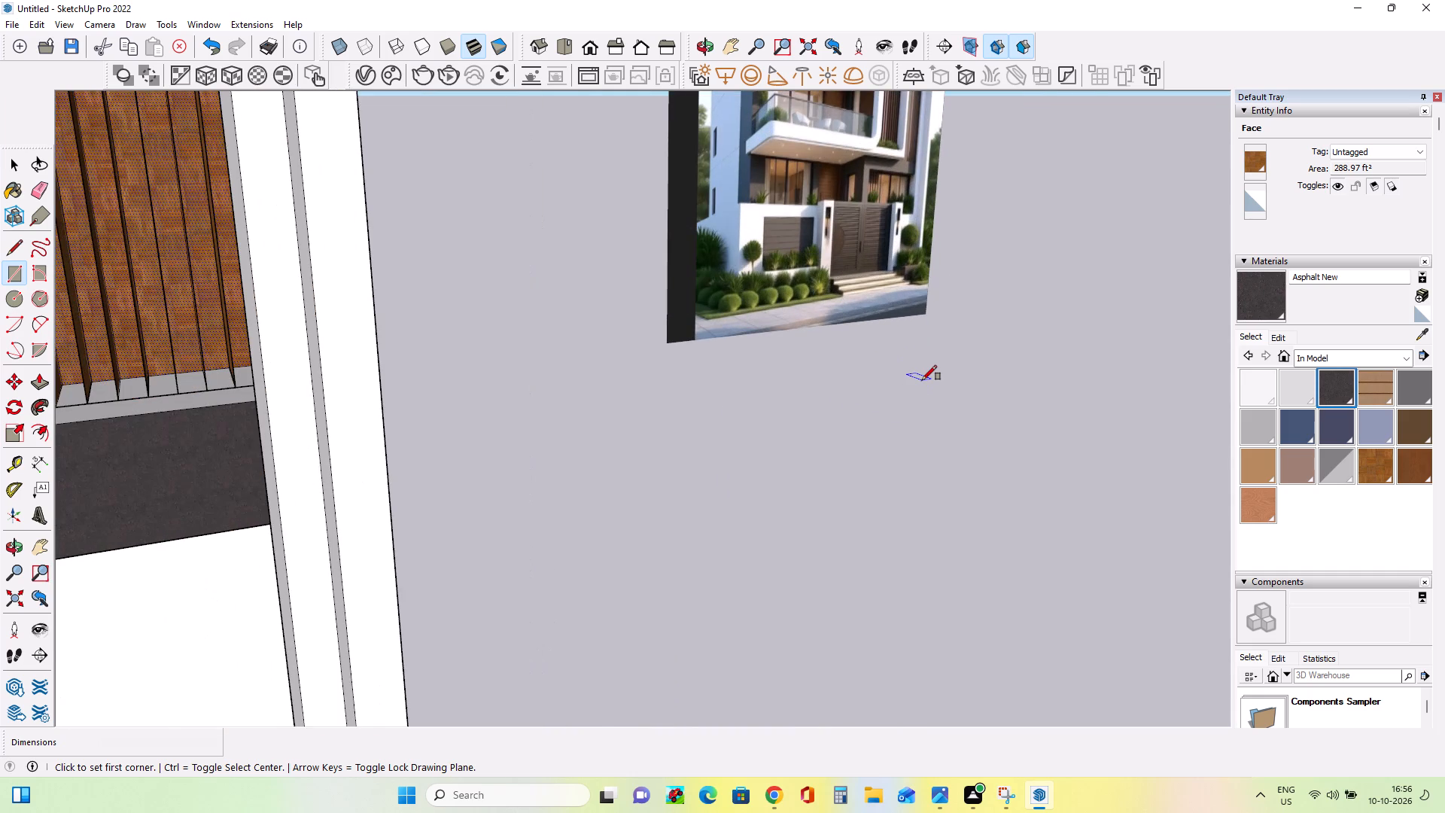
scroll(922, 380, "down", 13)
middle_click_drag(689, 636, 610, 623)
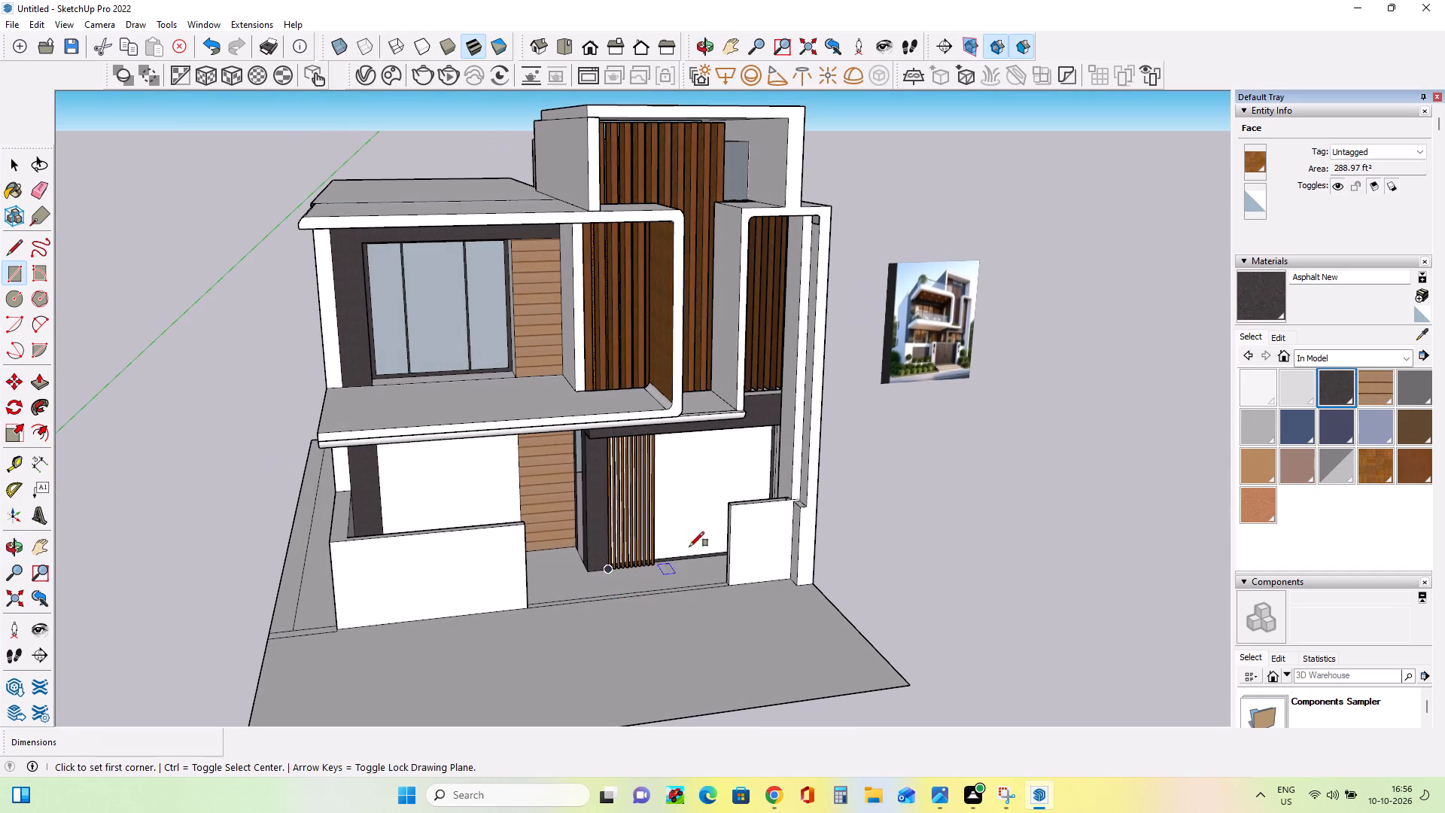
left_click(683, 559)
scroll(682, 472, "up", 6)
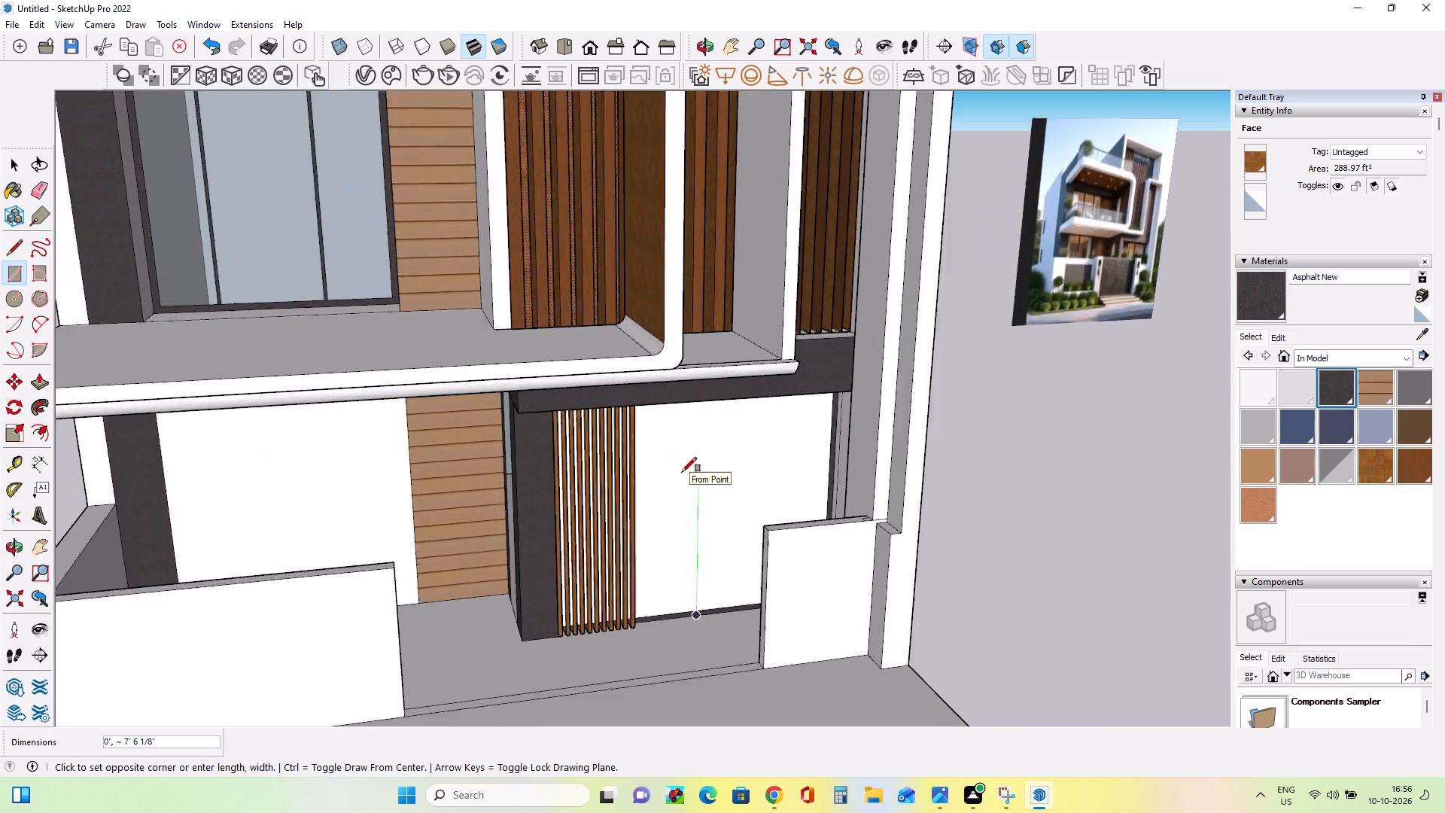
scroll(682, 472, "up", 7)
scroll(700, 318, "up", 2)
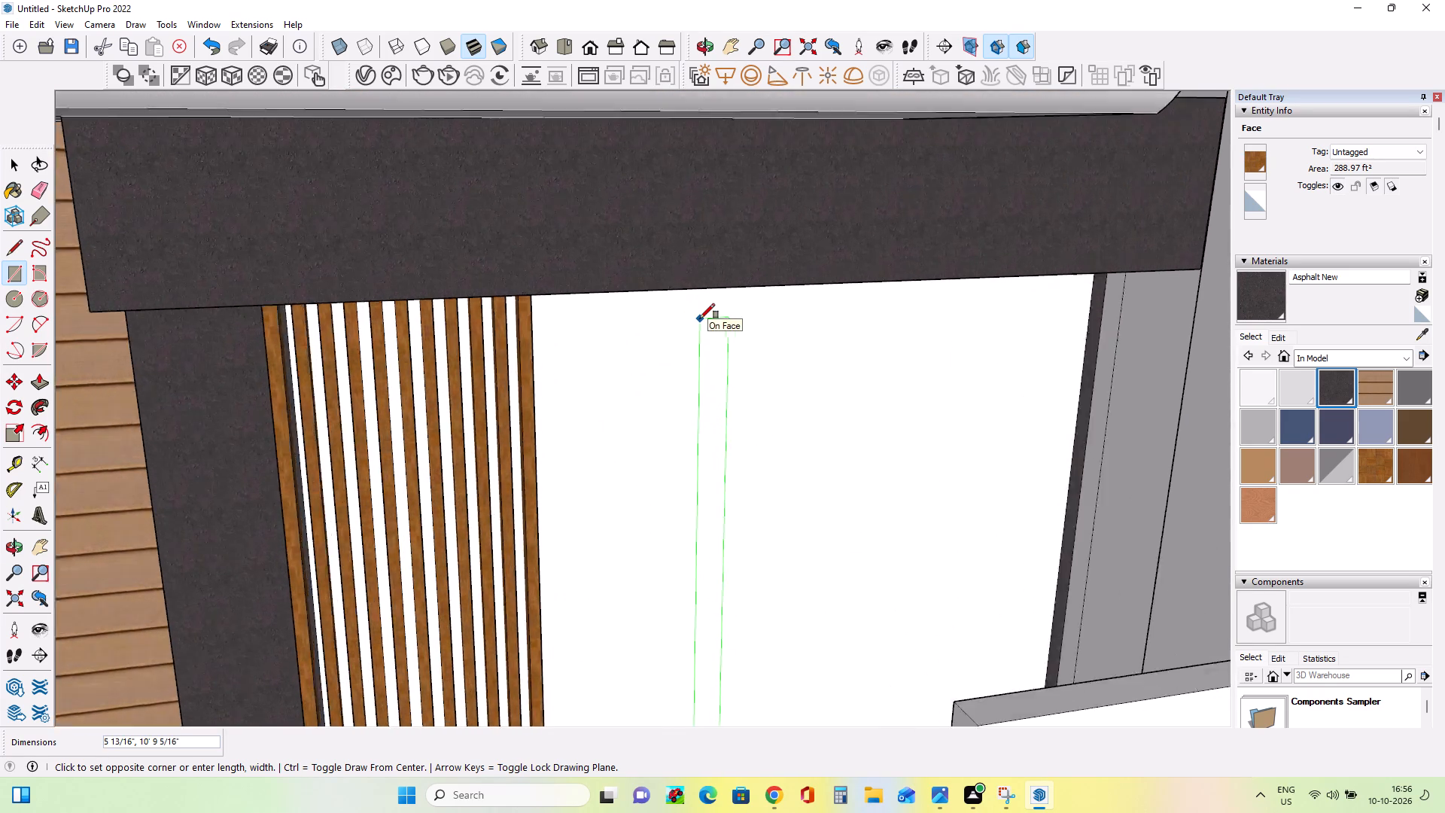
scroll(700, 318, "up", 2)
middle_click_drag(700, 316, 709, 233)
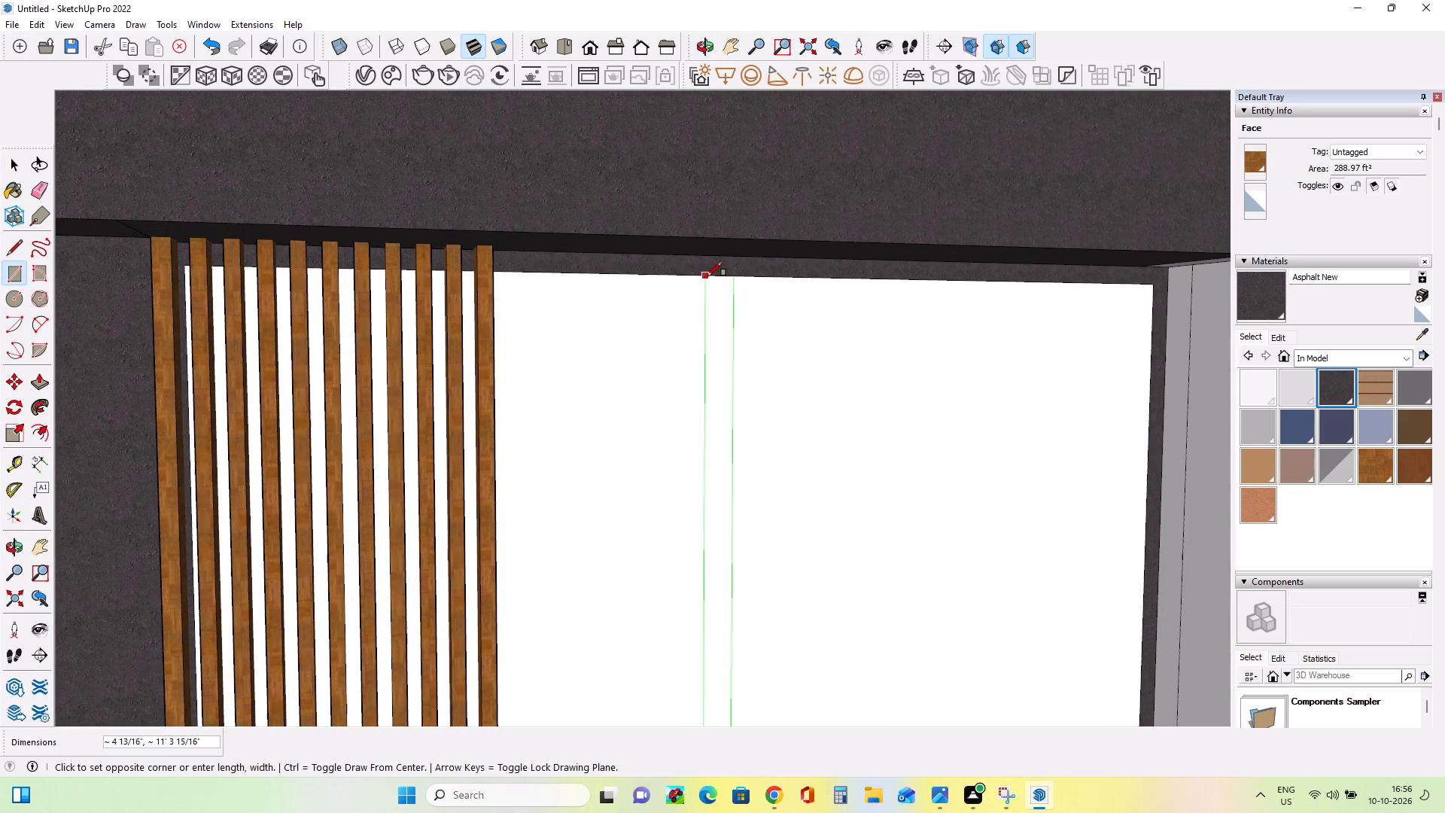
left_click(720, 276)
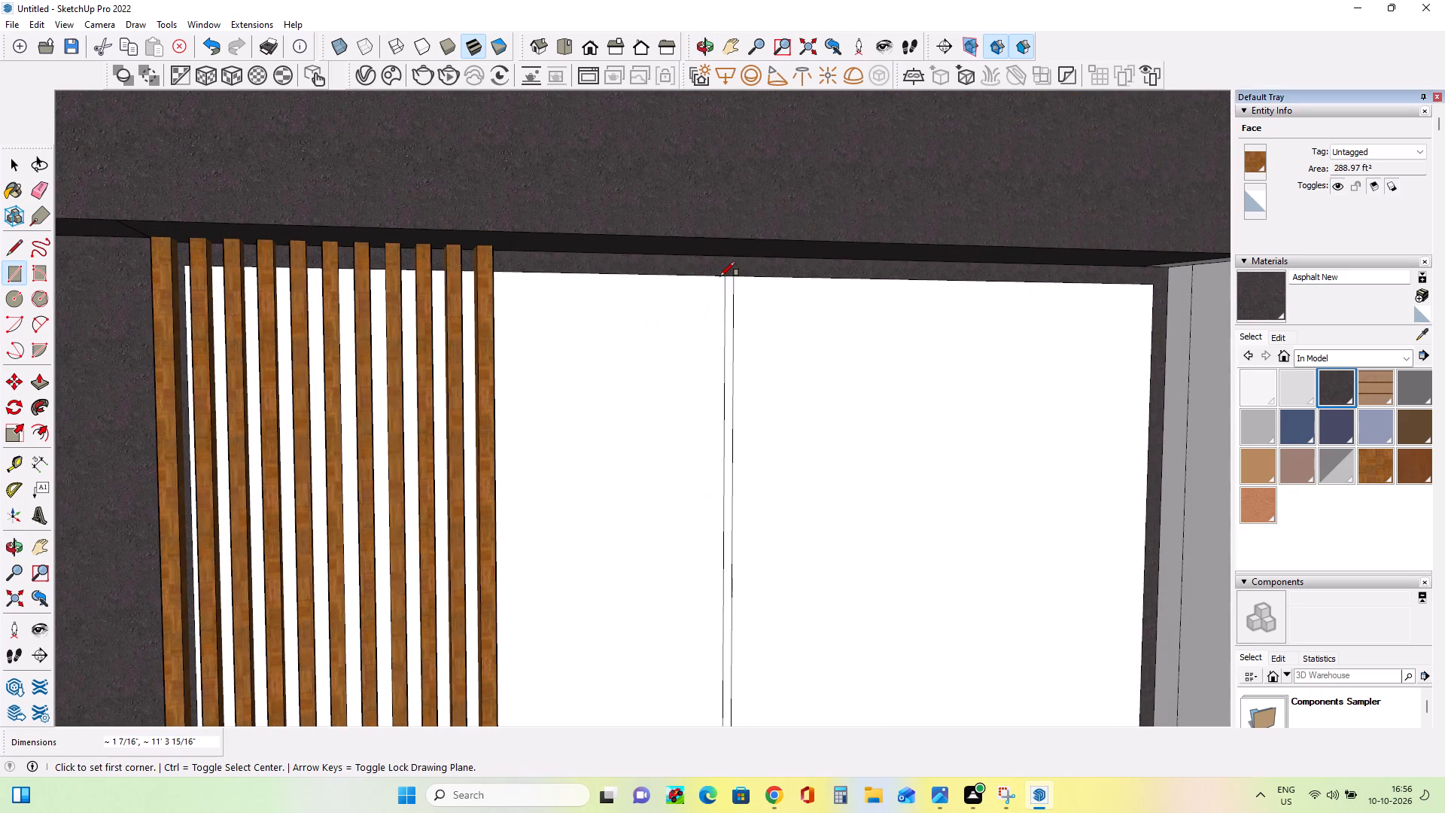
Draw a second full-height mullion rectangle about 1 5/16" by 11' 3/4" between the first mullion and the side wall.
scroll(740, 499, "down", 6)
middle_click_drag(780, 522, 910, 667)
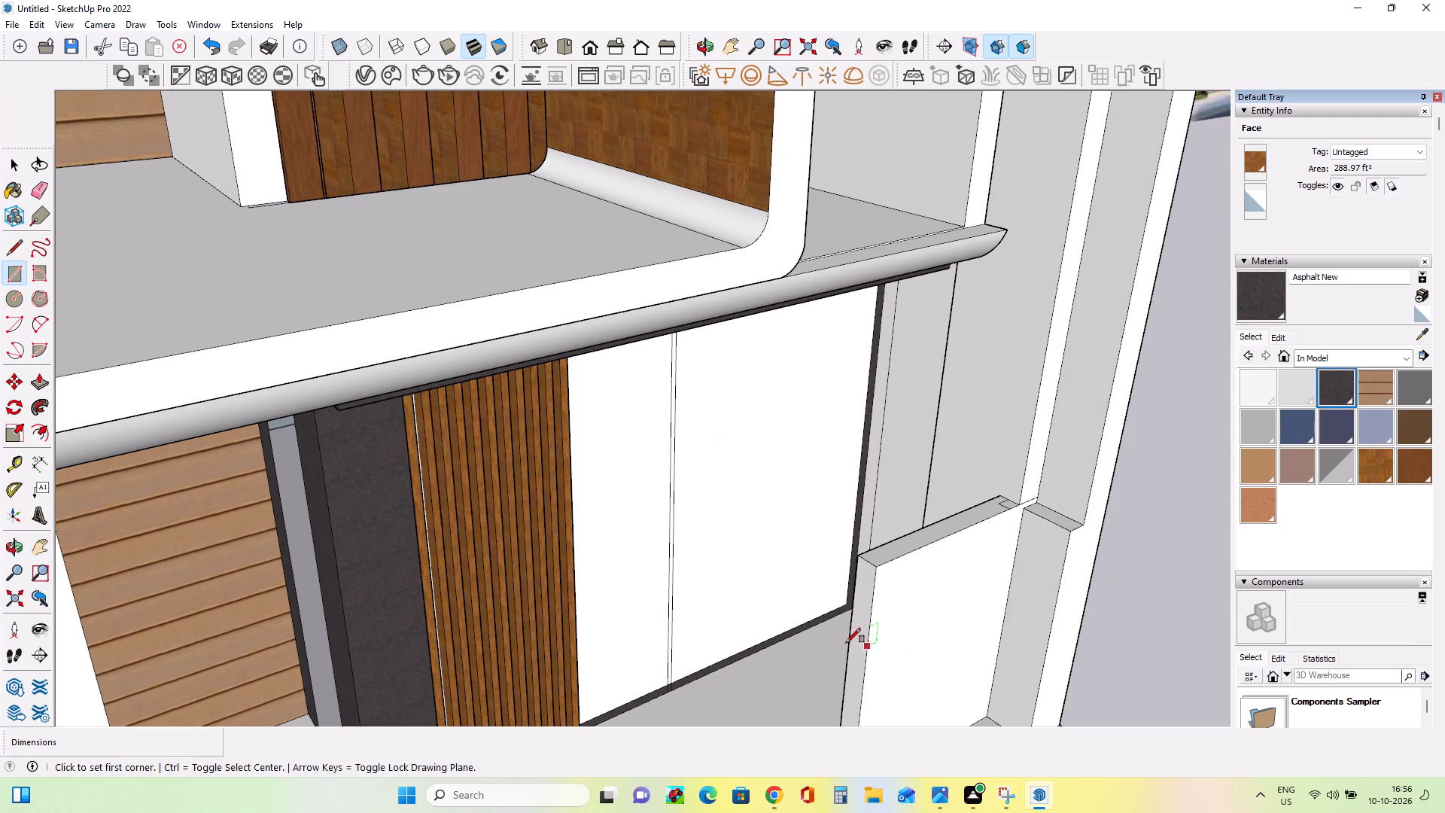
left_click(783, 632)
middle_click_drag(783, 470, 677, 412)
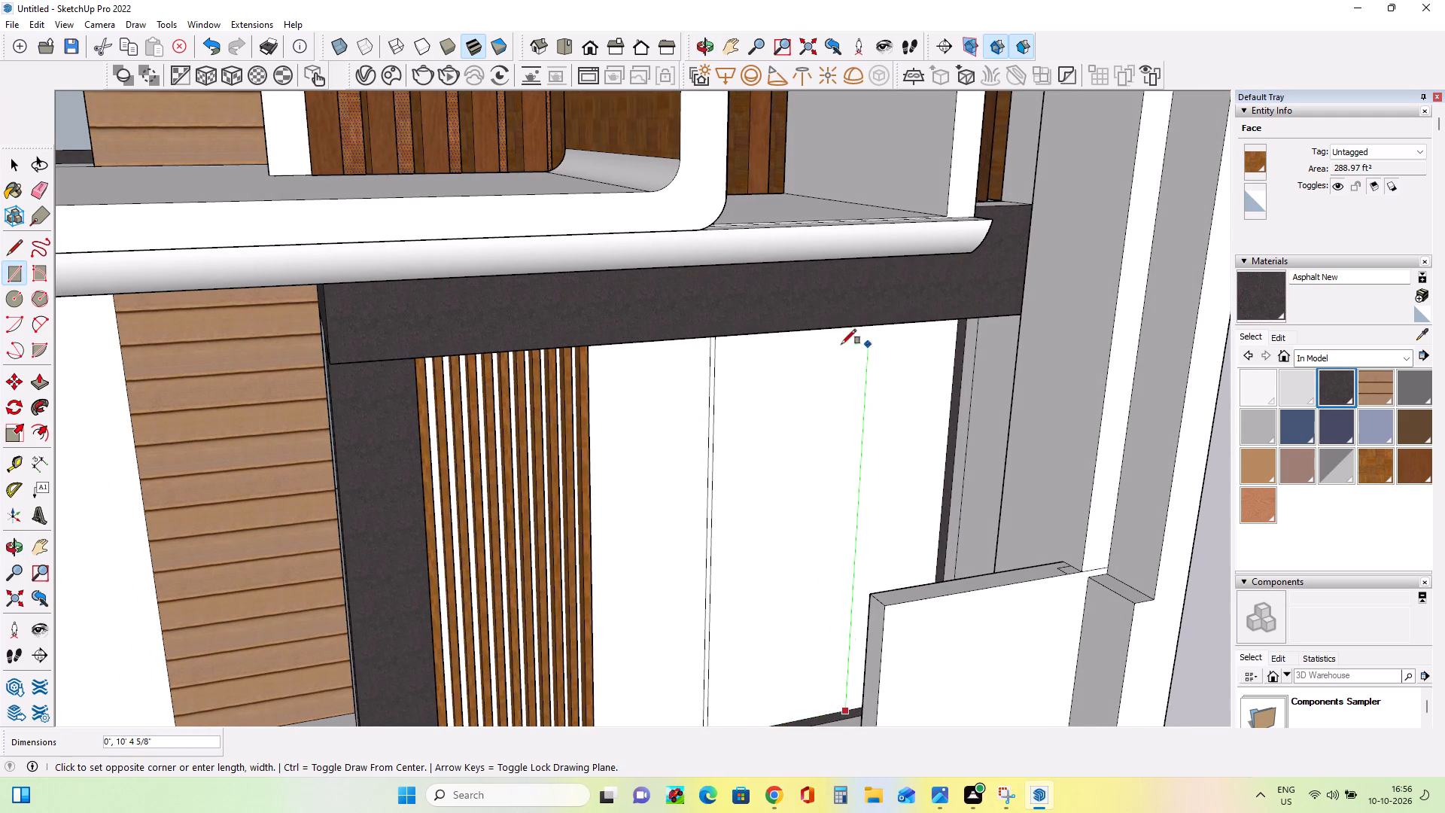
middle_click_drag(835, 344, 814, 337)
middle_click_drag(867, 368, 847, 311)
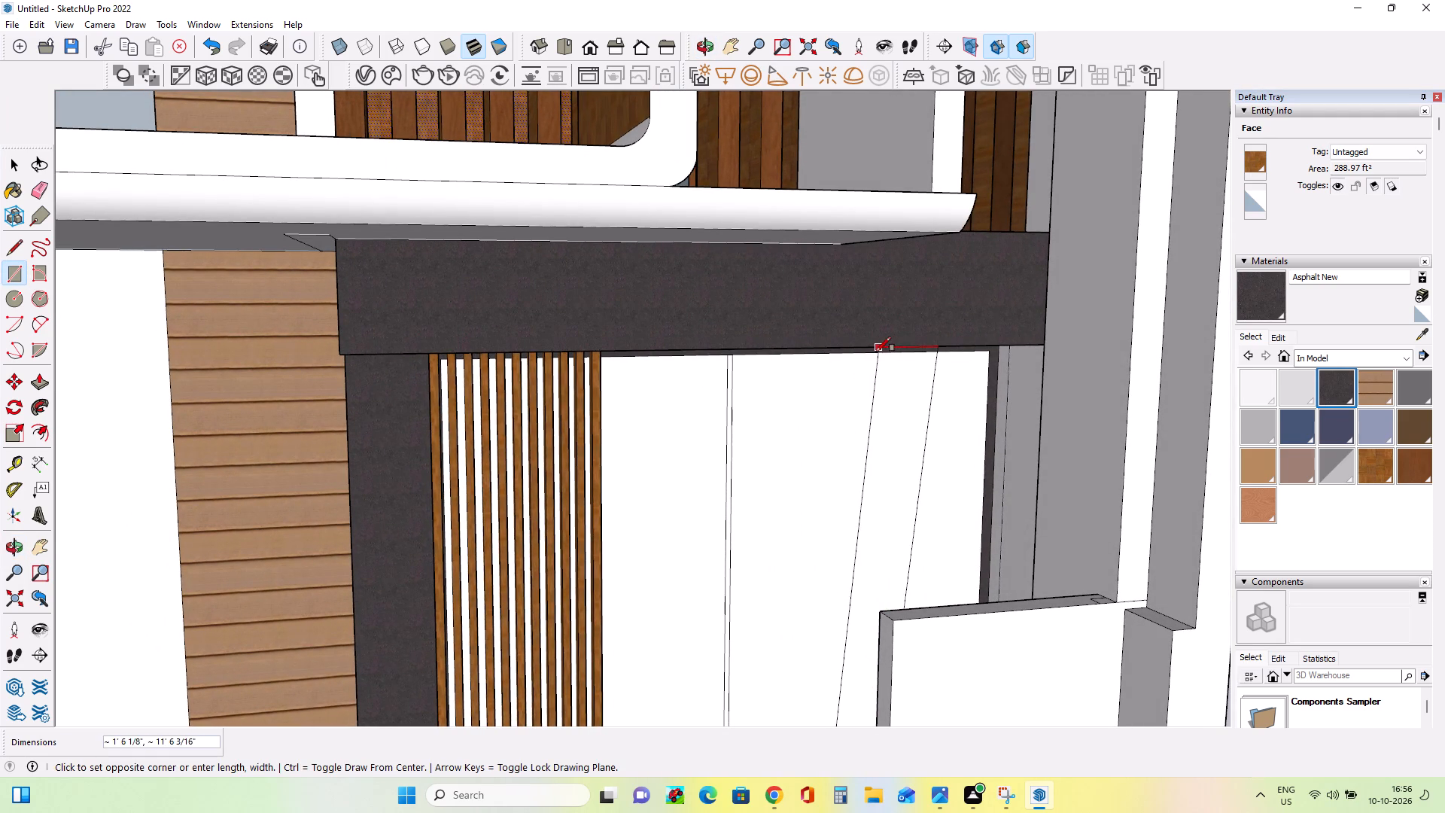
middle_click_drag(881, 358, 801, 339)
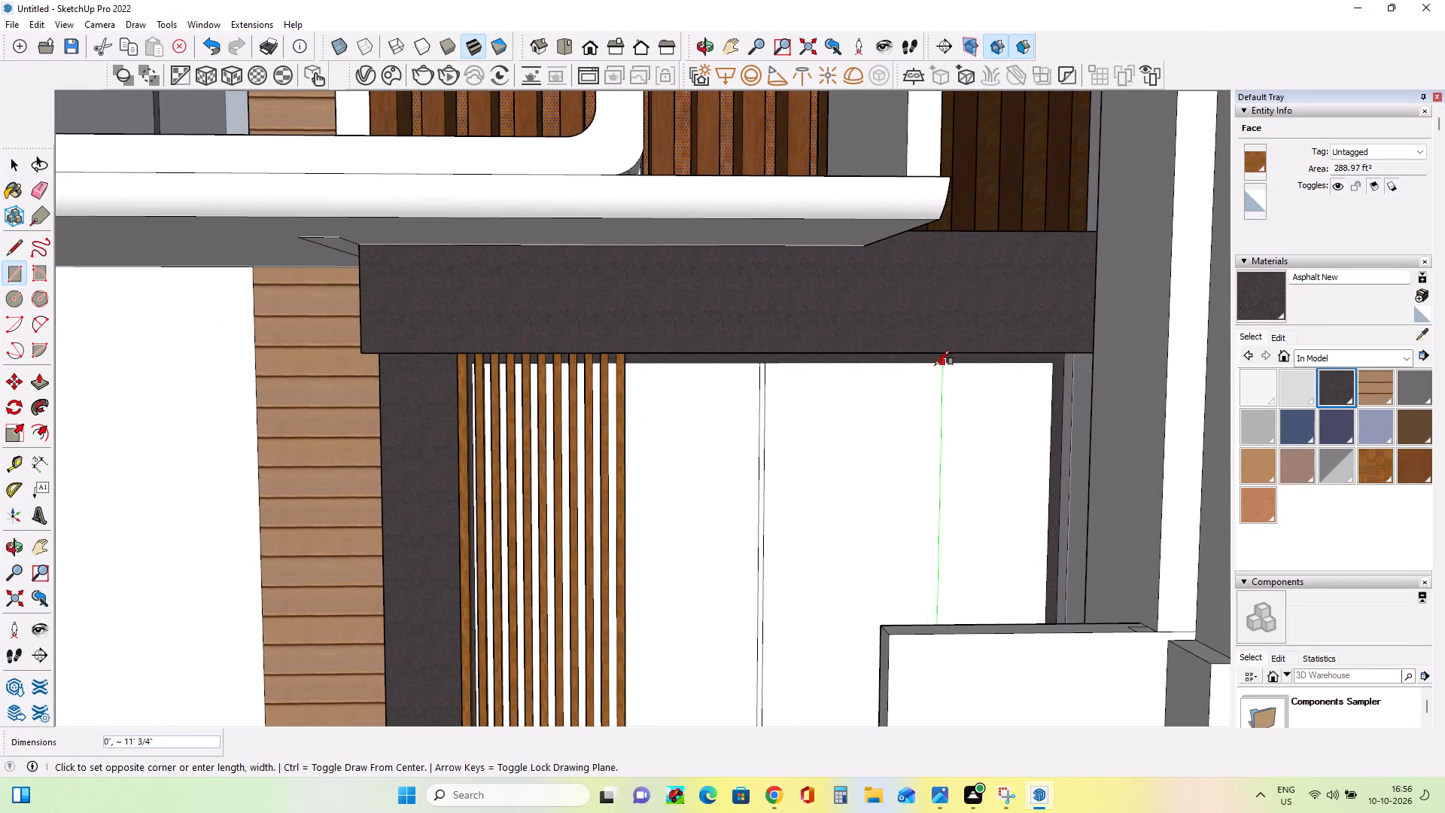
scroll(935, 365, "up", 9)
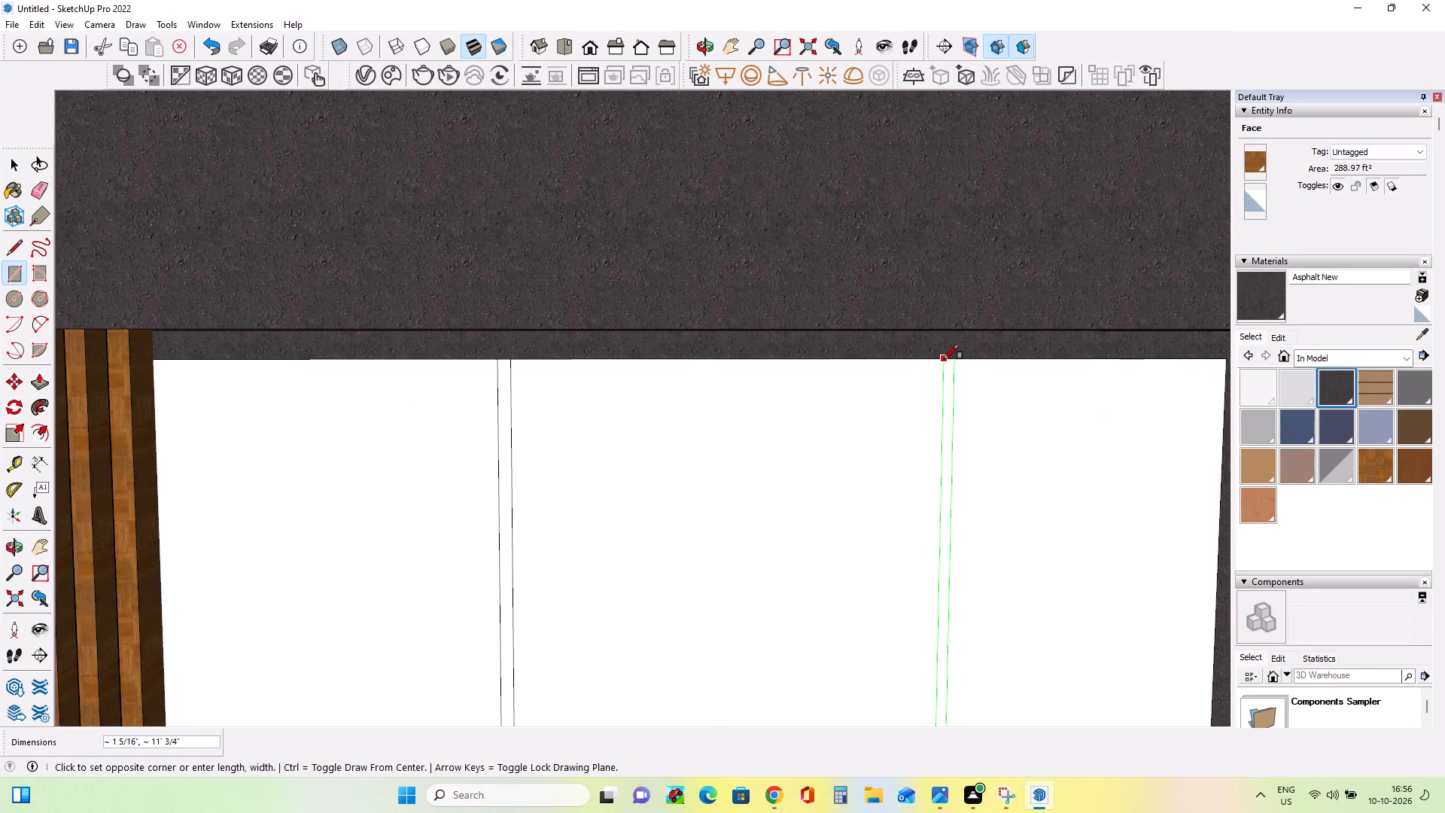
left_click(944, 359)
Paint both ground-floor window mullion strips with Asphalt New.
left_click(1343, 379)
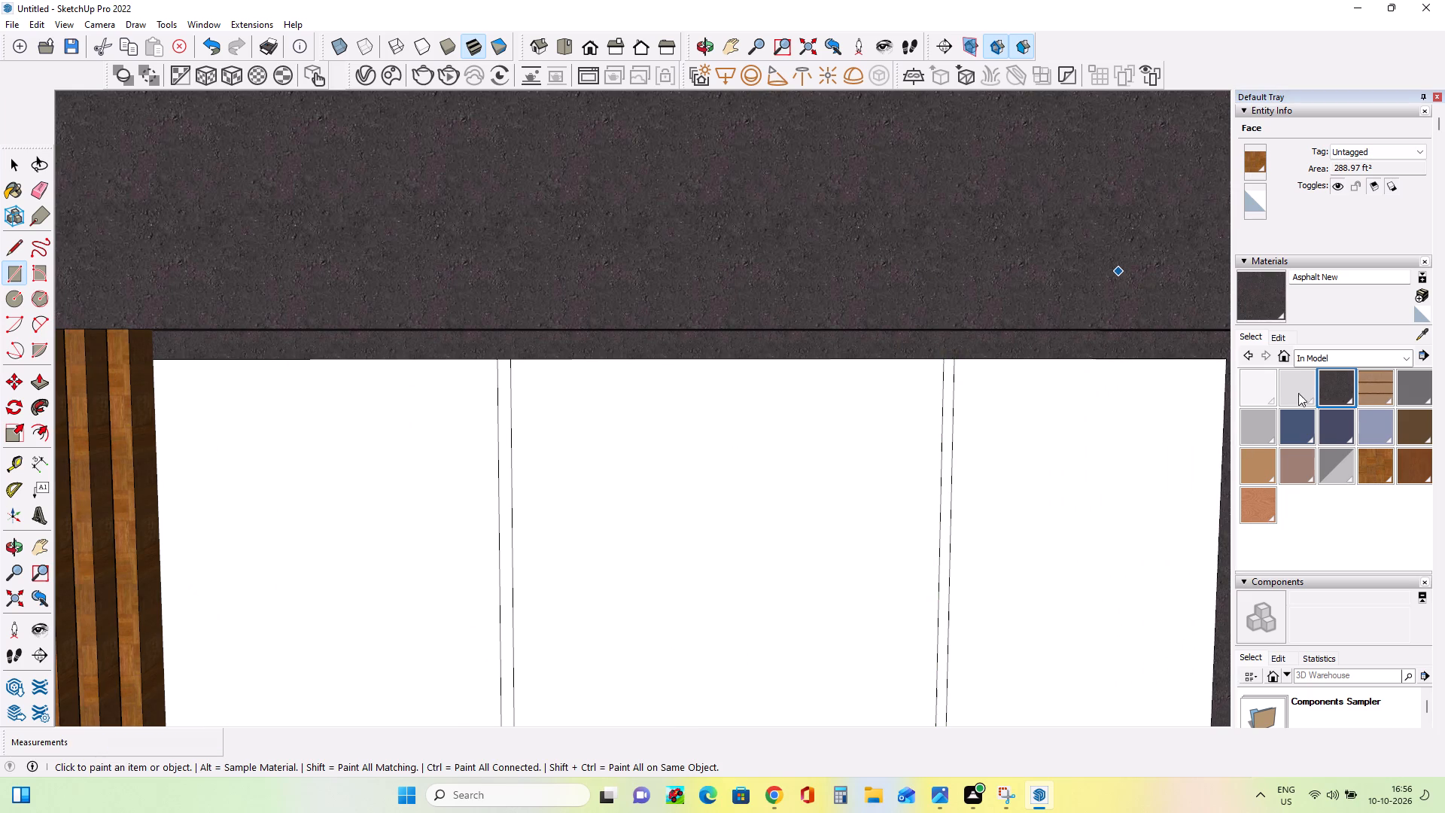
left_click(947, 404)
left_click(507, 409)
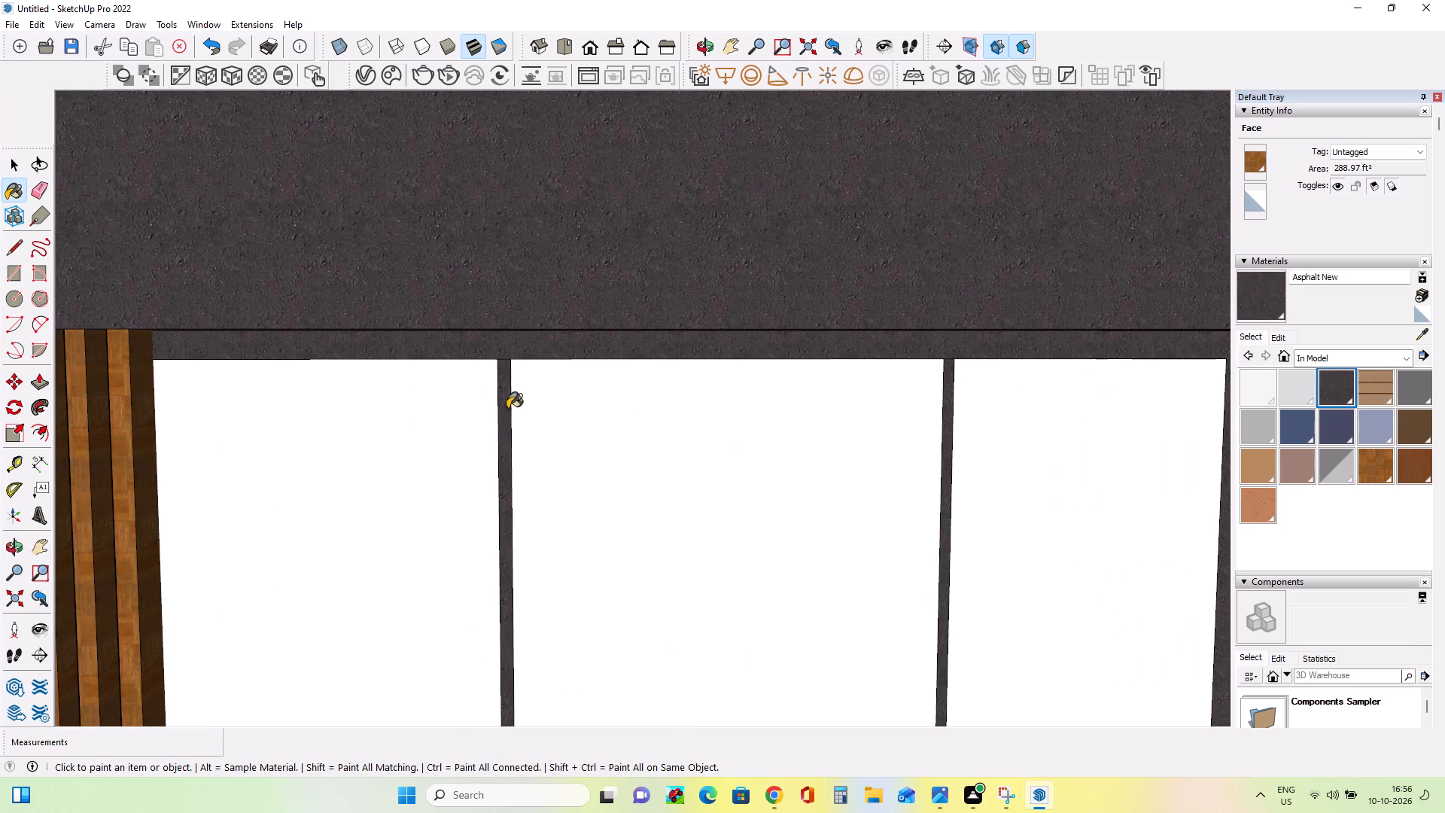
Paint the three panes between the ground-floor mullions with Translucent Glass Gray.
left_click(1322, 463)
left_click(1005, 526)
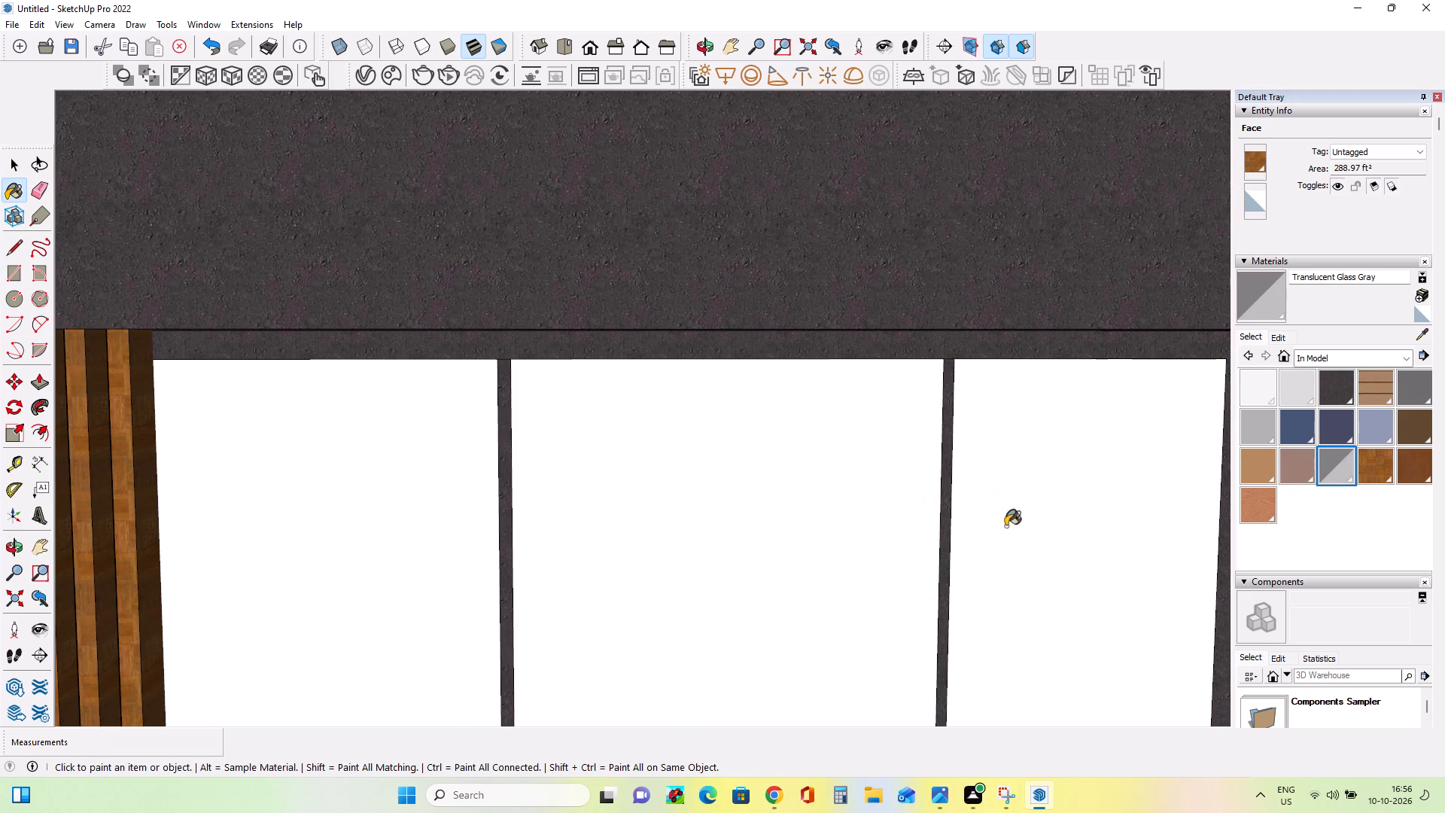
left_click(861, 523)
left_click(429, 501)
Examine the whole front facade and compare it with the ground-floor windows, boundary wall and gate in the reference image.
scroll(655, 537, "down", 8)
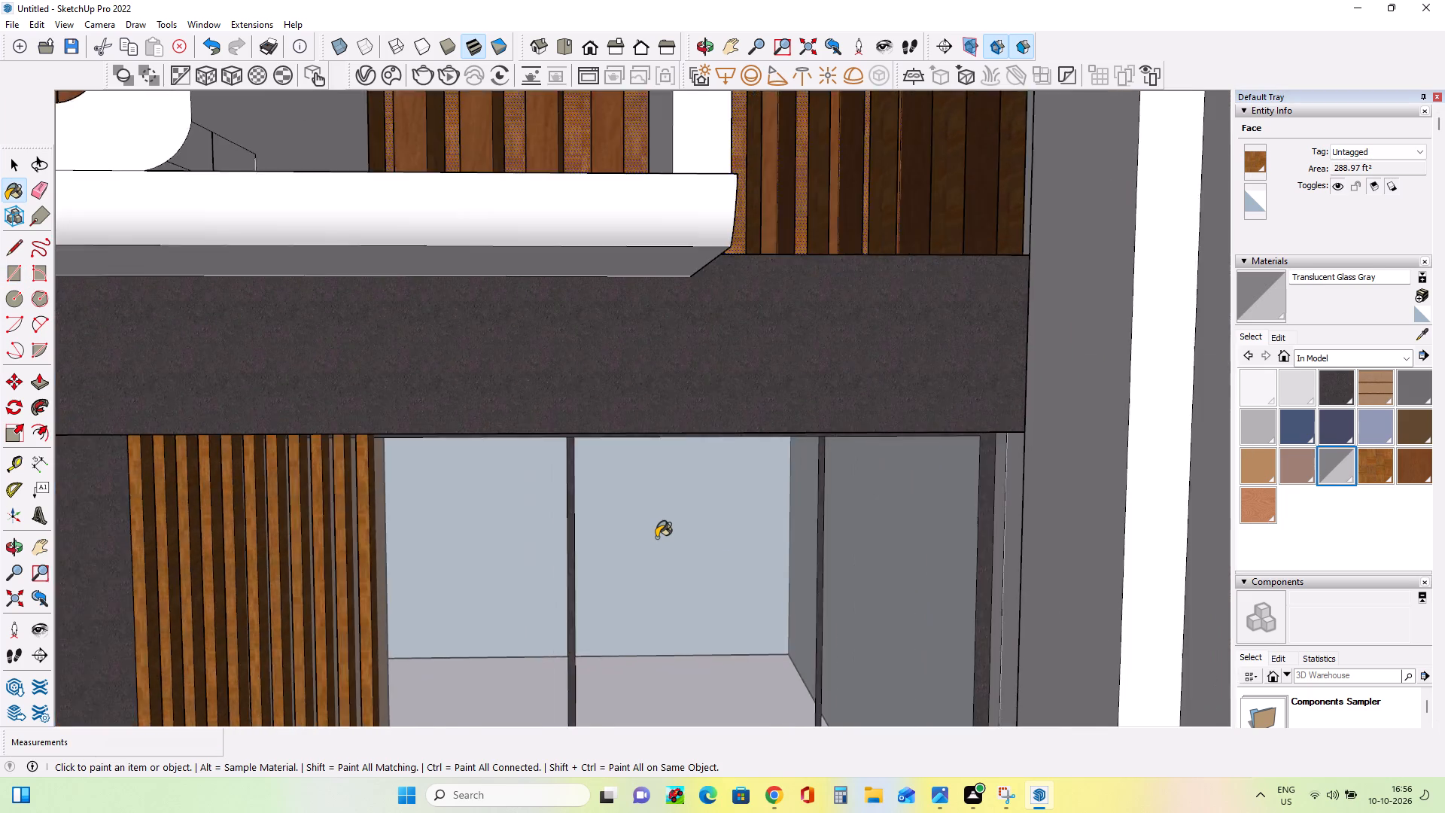
scroll(656, 537, "down", 19)
middle_click_drag(682, 623, 710, 614)
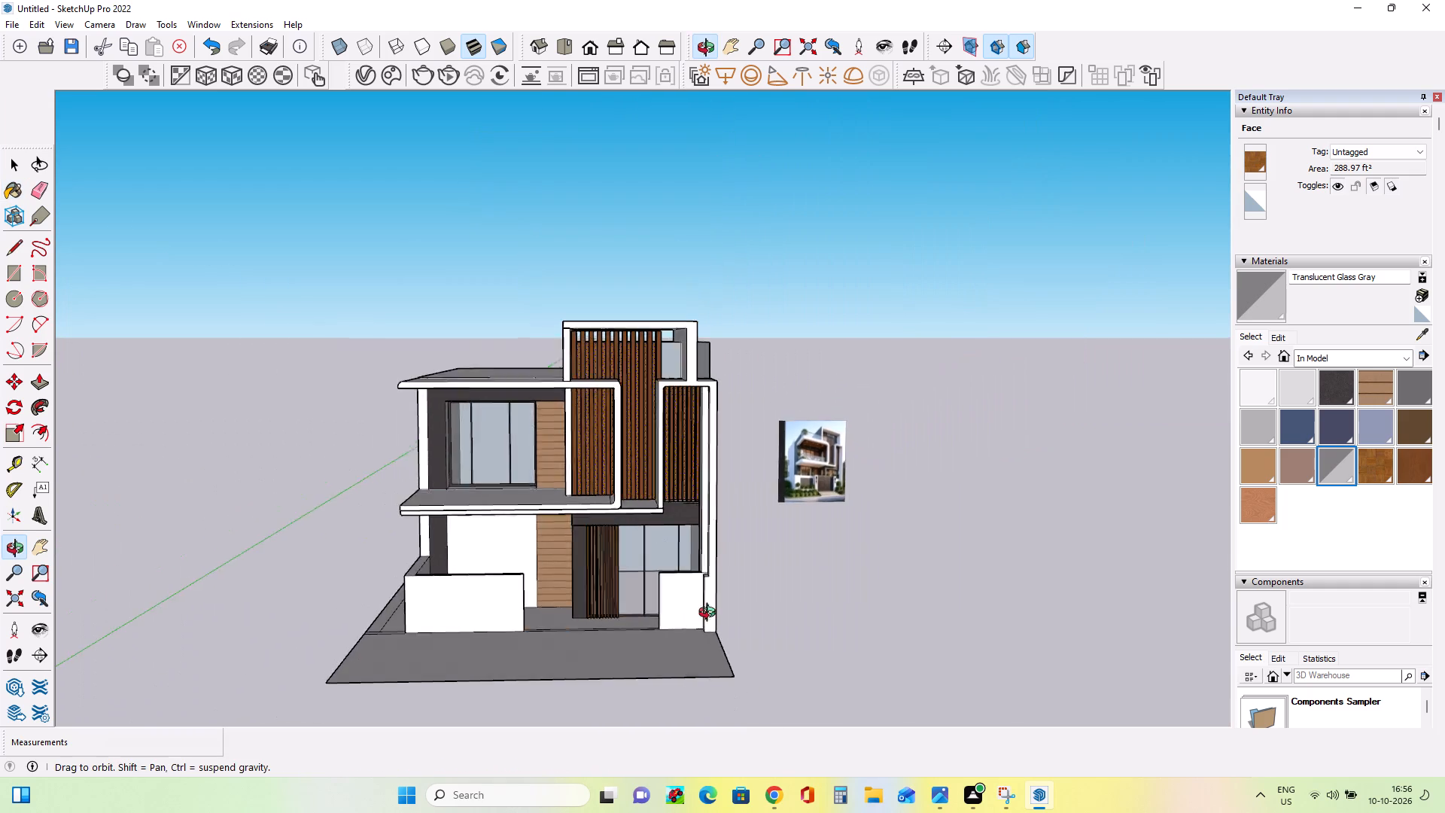
middle_click_drag(710, 614, 723, 589)
scroll(674, 601, "up", 2)
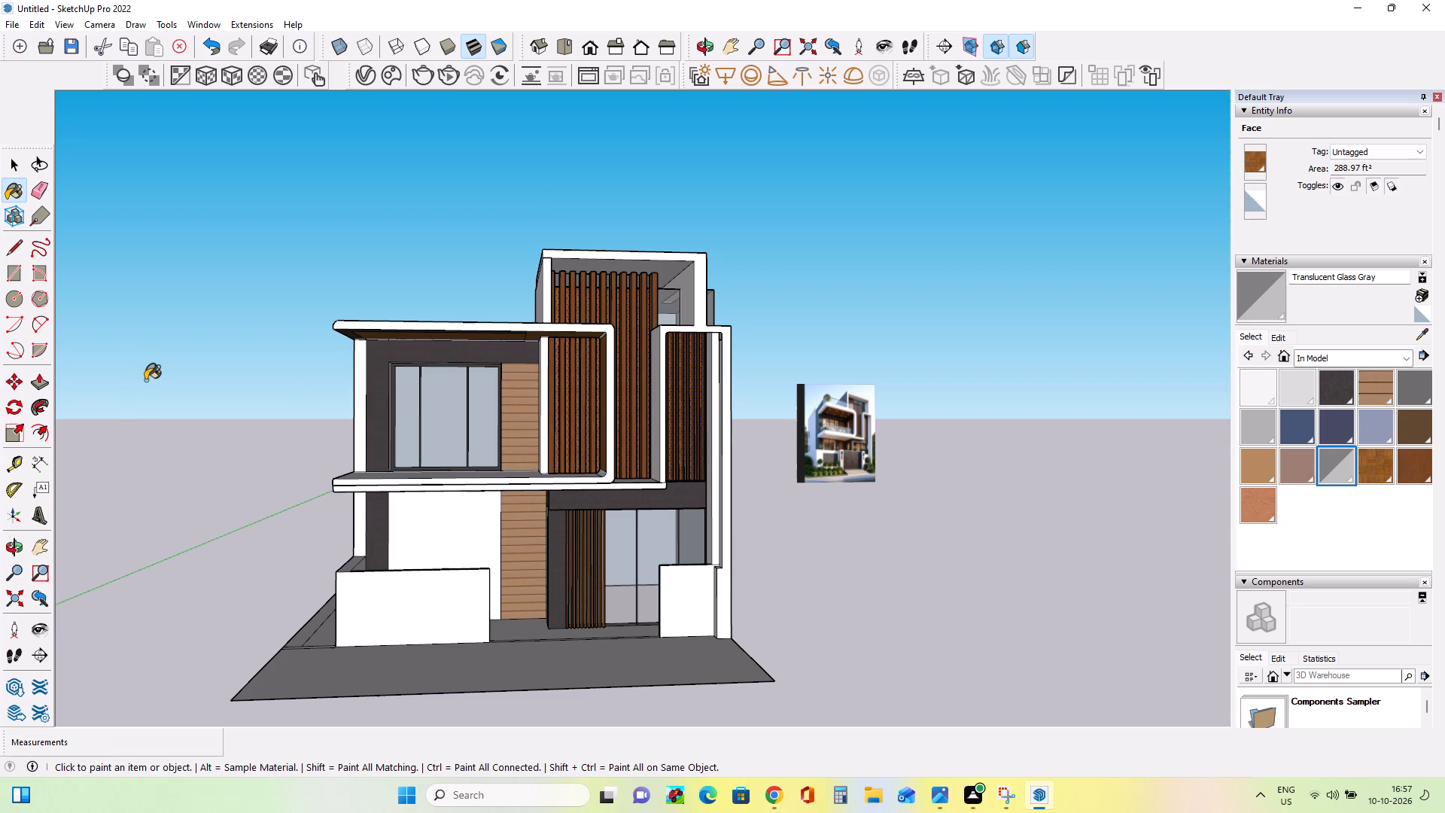
scroll(854, 408, "up", 4)
scroll(781, 486, "up", 3)
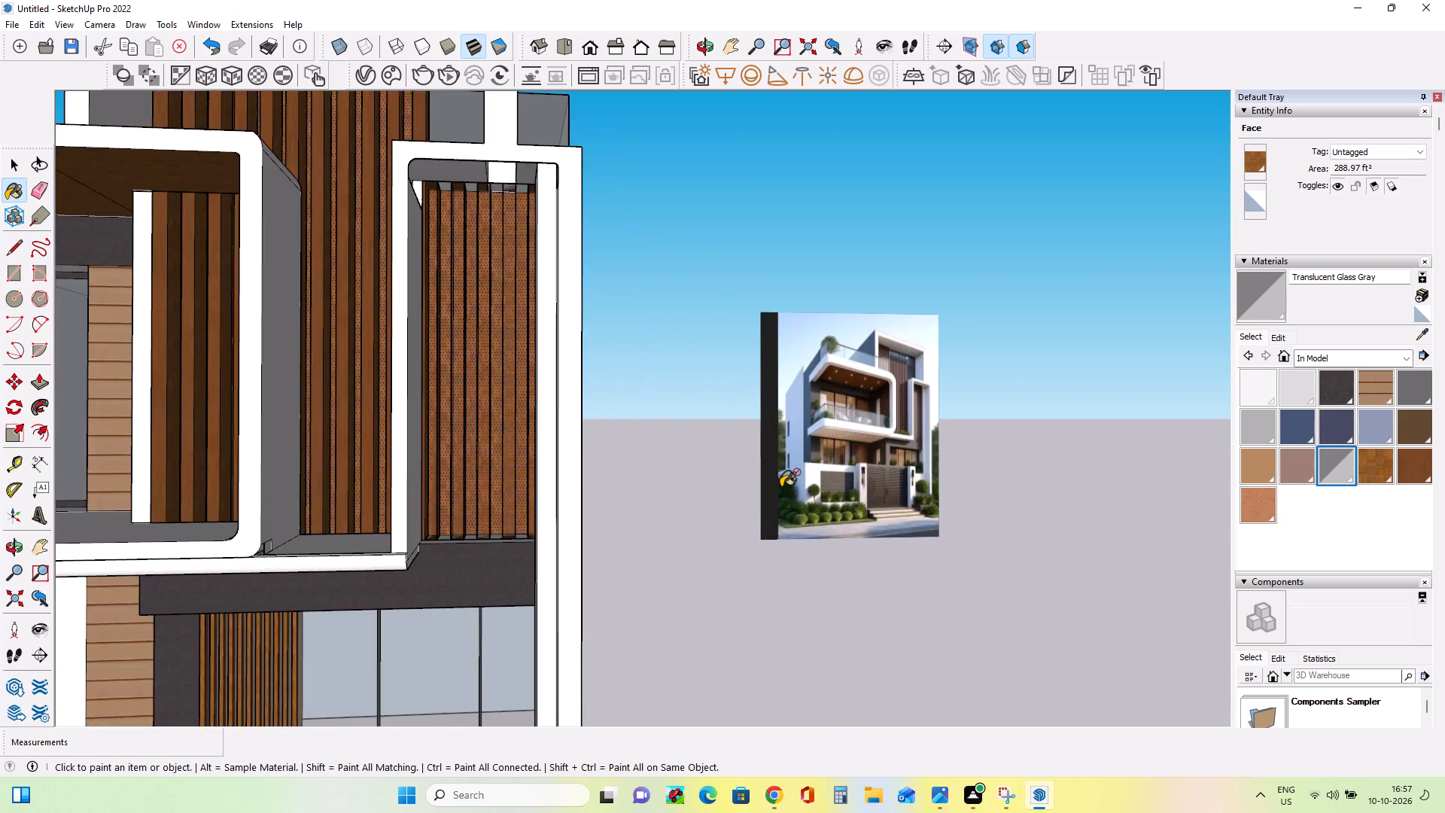
scroll(783, 486, "up", 6)
scroll(860, 470, "up", 8)
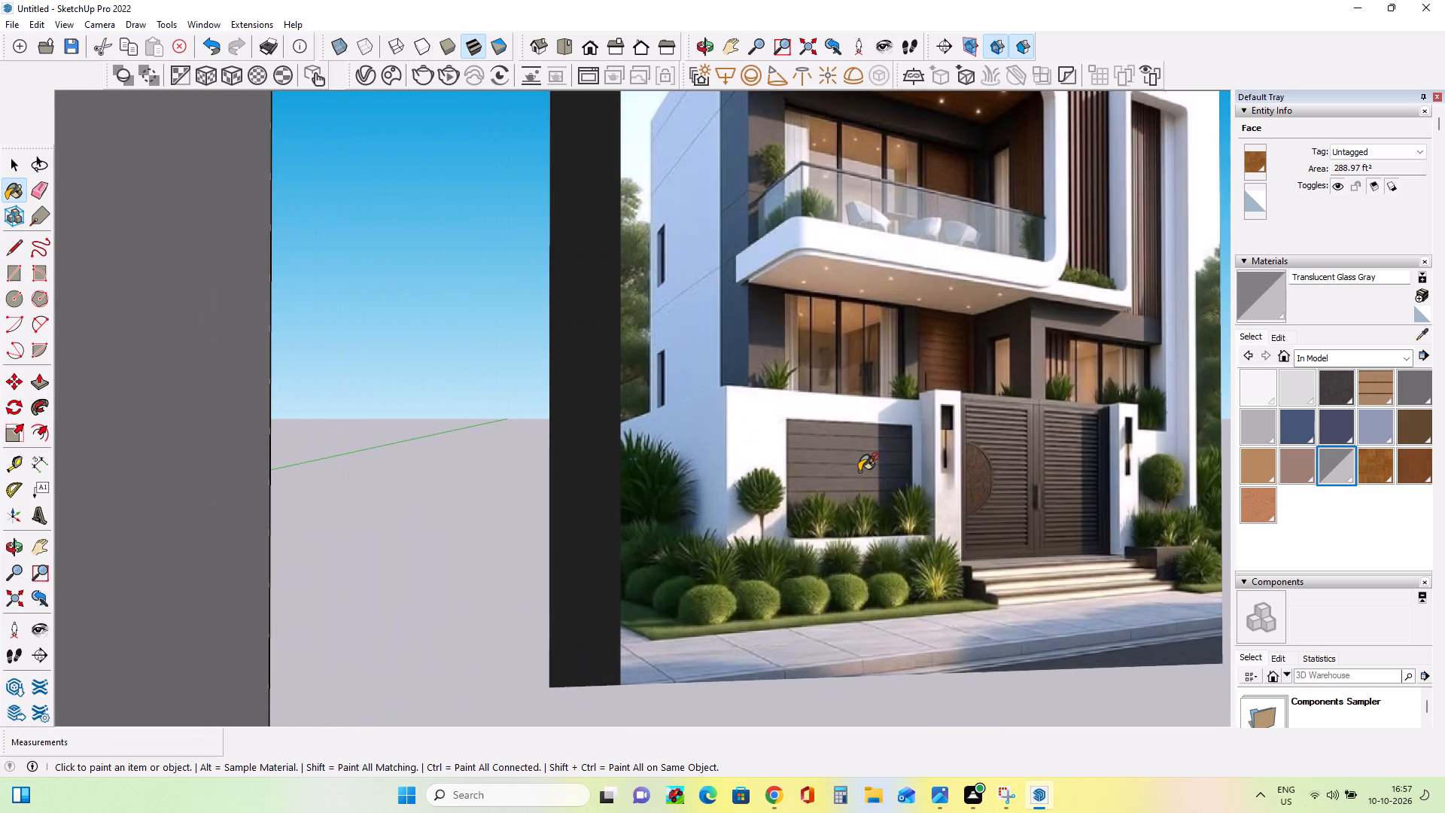
scroll(861, 470, "down", 2)
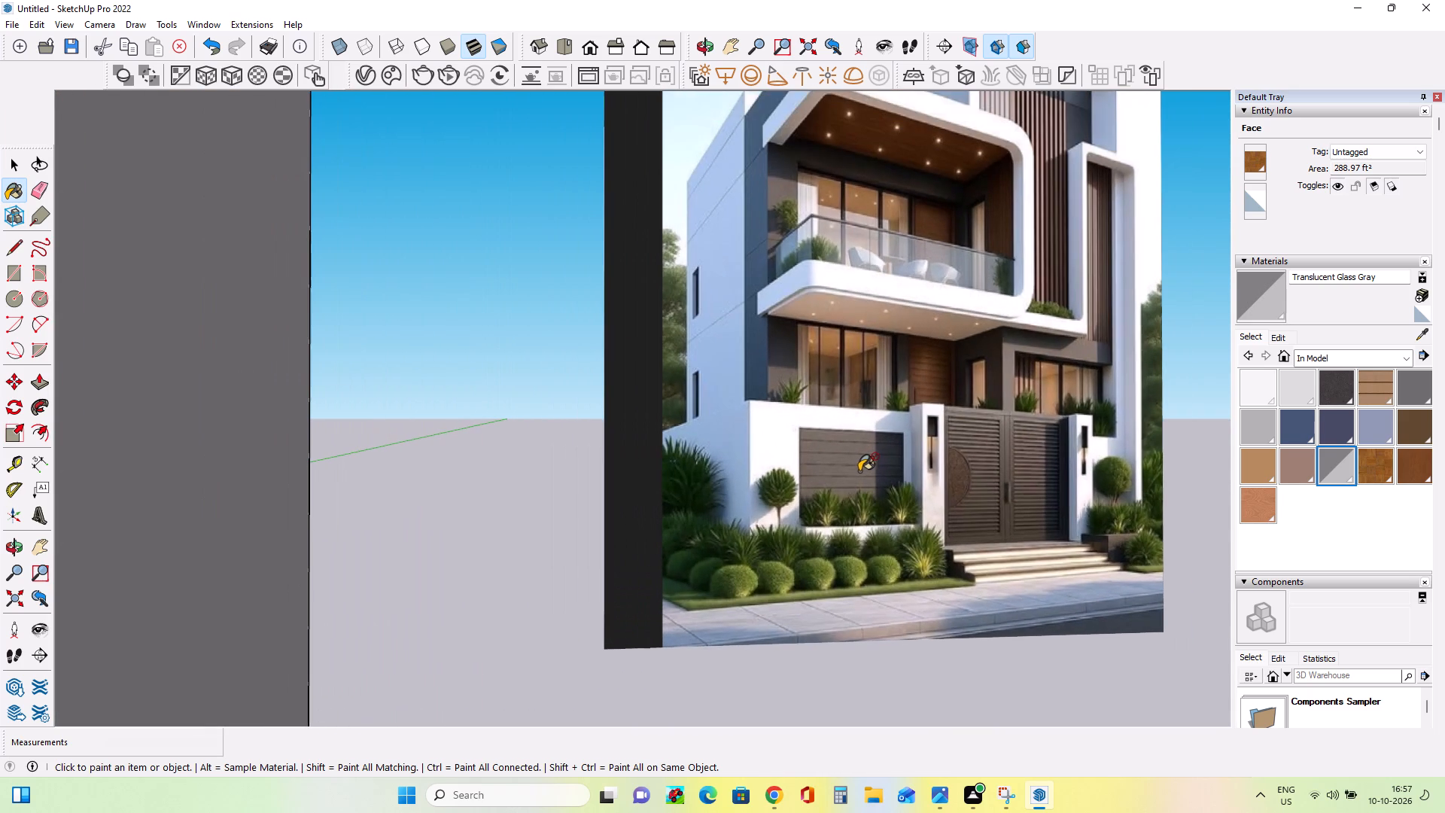
Examine the whole front facade from several angles, including the balcony ceiling and the ground-floor boundary walls.
scroll(862, 470, "down", 16)
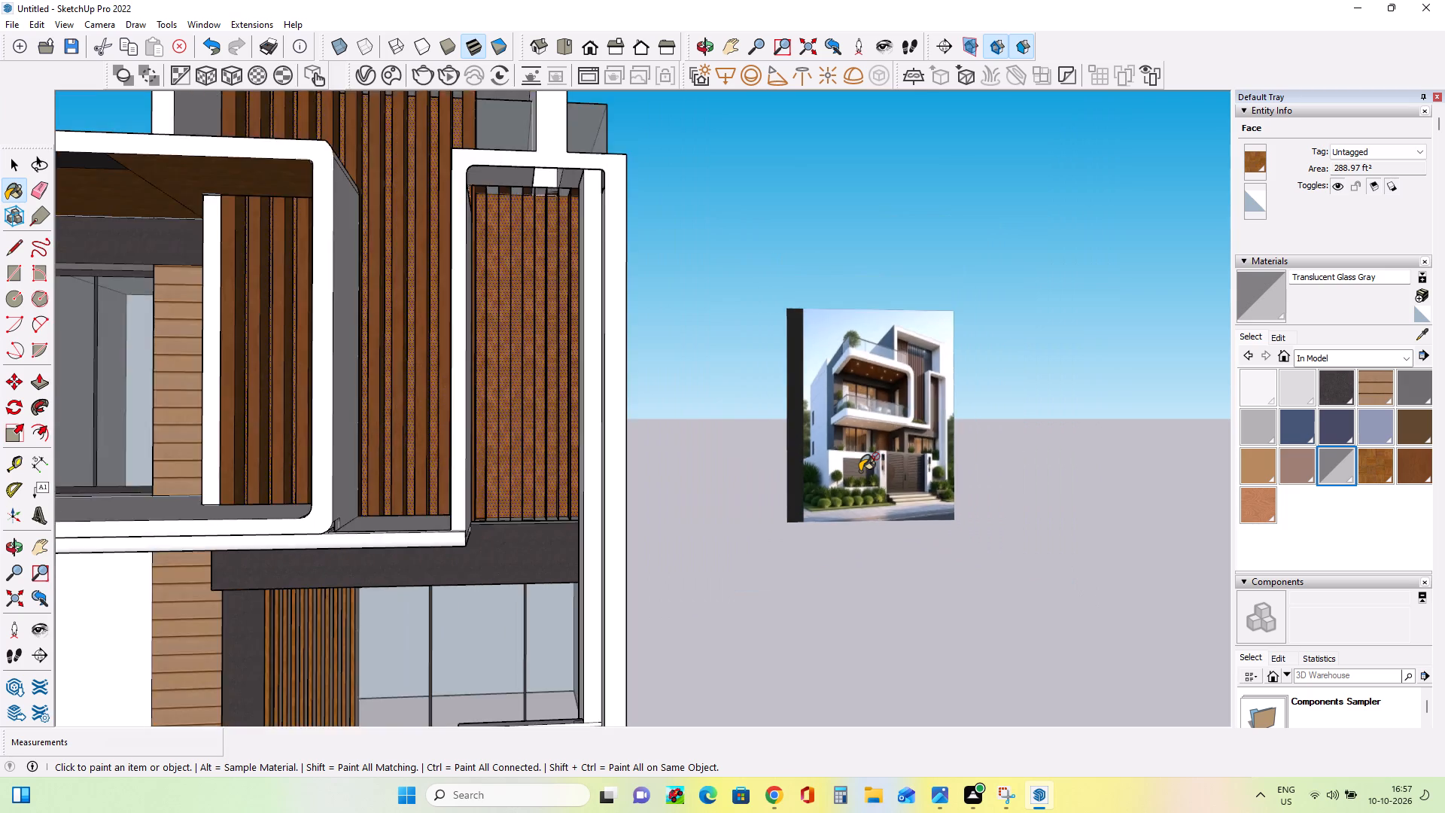
scroll(862, 470, "down", 7)
middle_click_drag(595, 583, 603, 543)
middle_click_drag(774, 562, 704, 607)
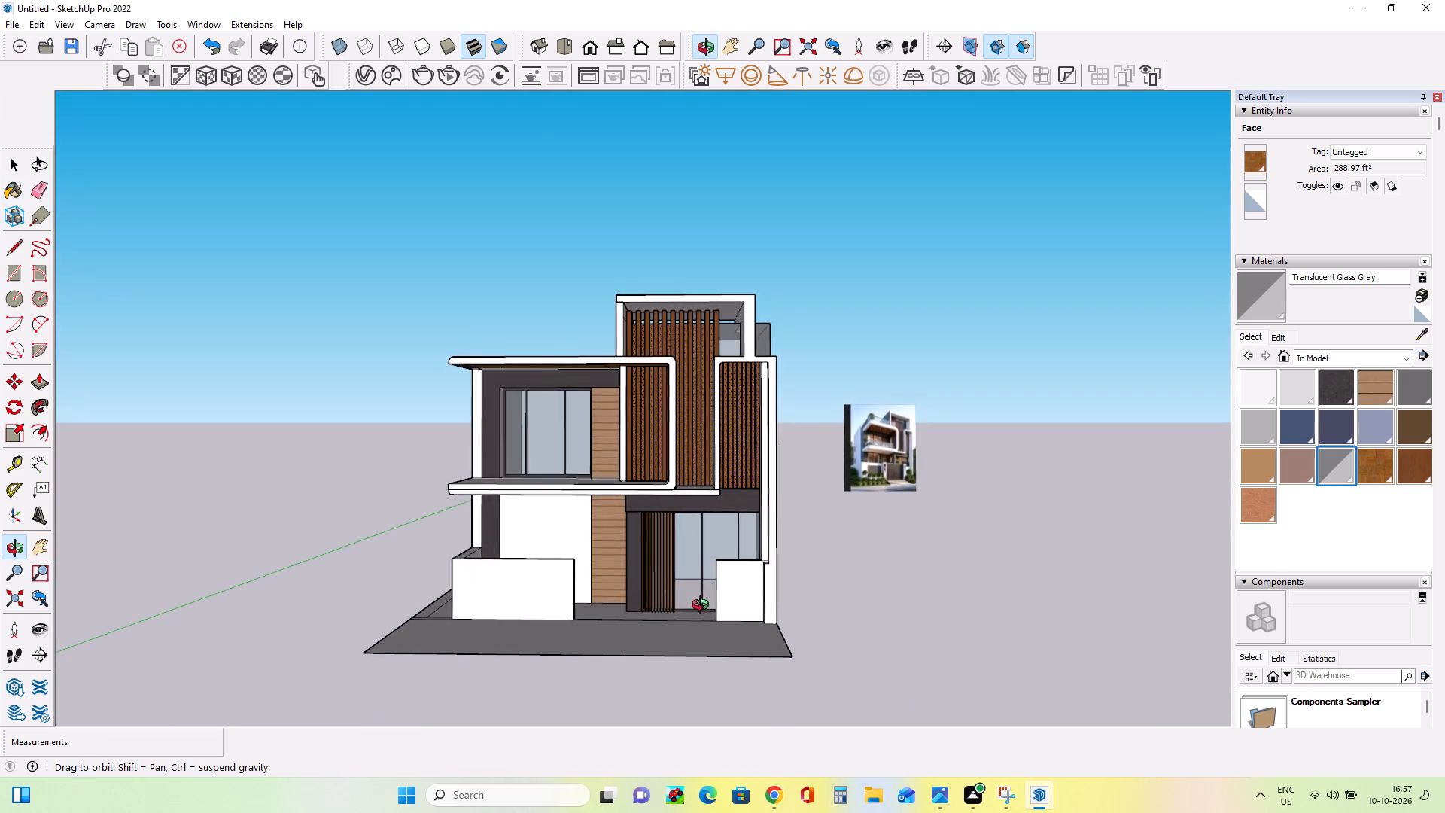
middle_click_drag(704, 607, 716, 614)
scroll(683, 544, "up", 4)
middle_click_drag(433, 554, 546, 599)
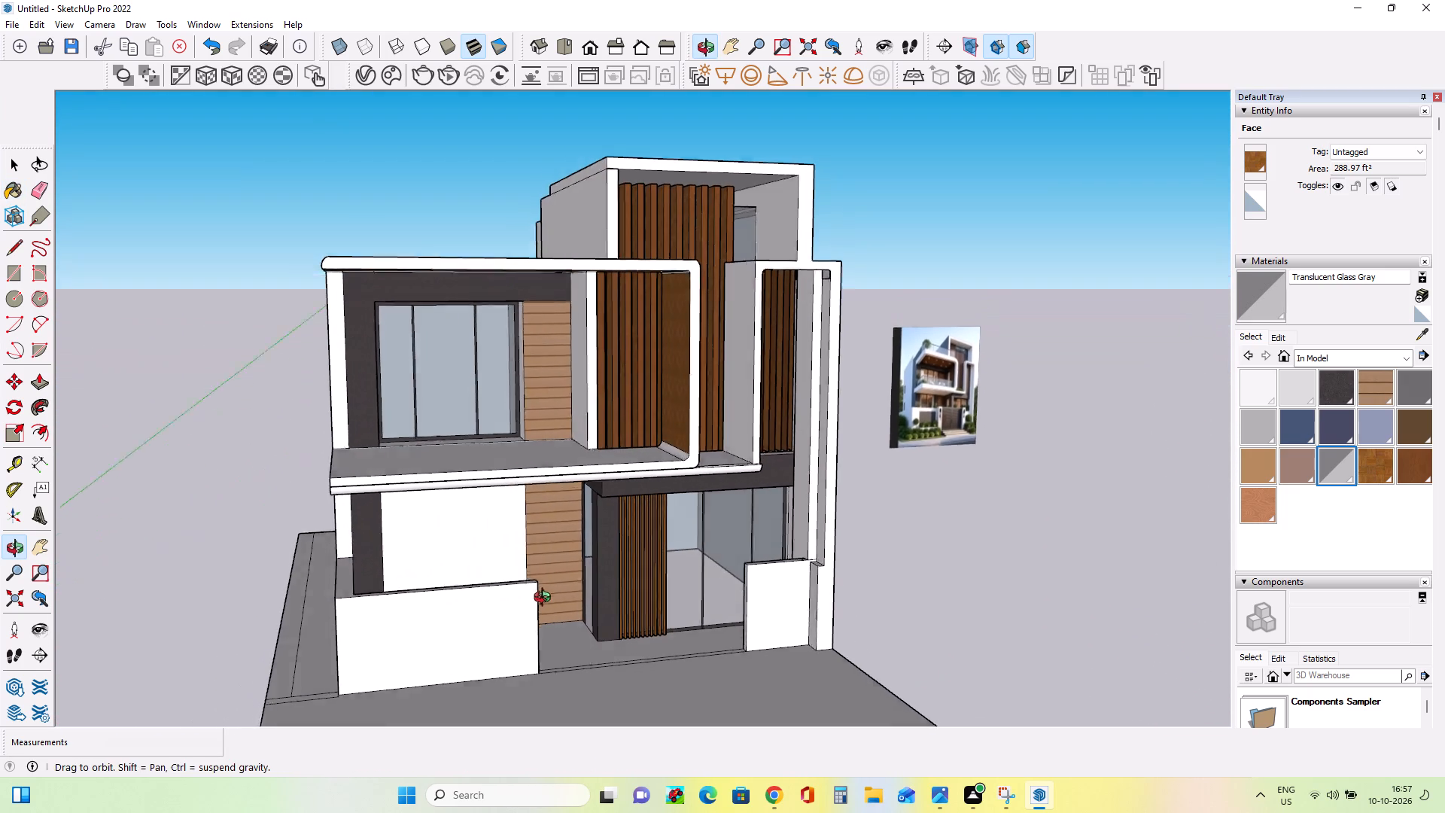
middle_click_drag(546, 599, 546, 601)
middle_click_drag(437, 586, 455, 528)
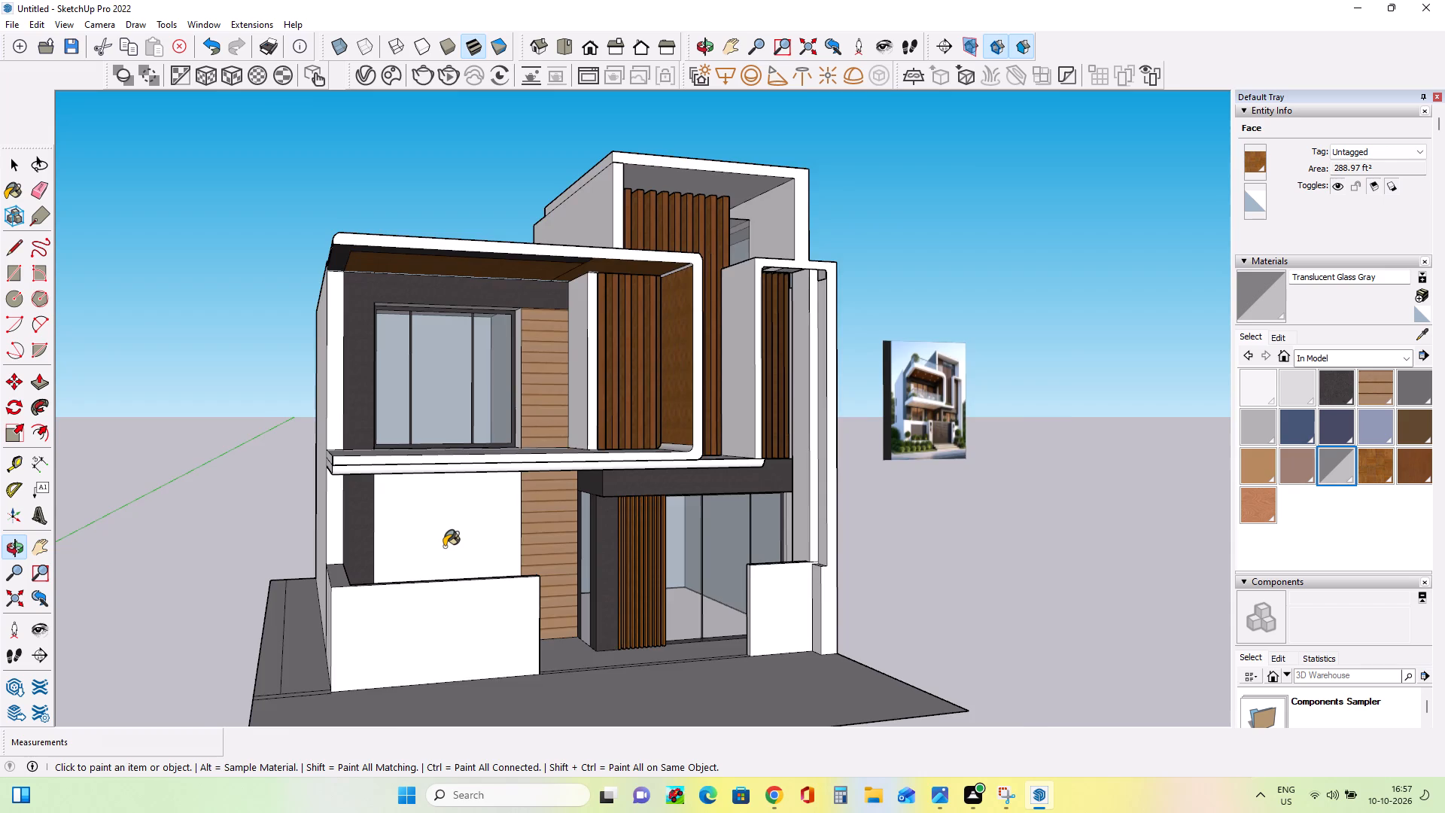
scroll(444, 547, "up", 2)
middle_click_drag(469, 564, 476, 604)
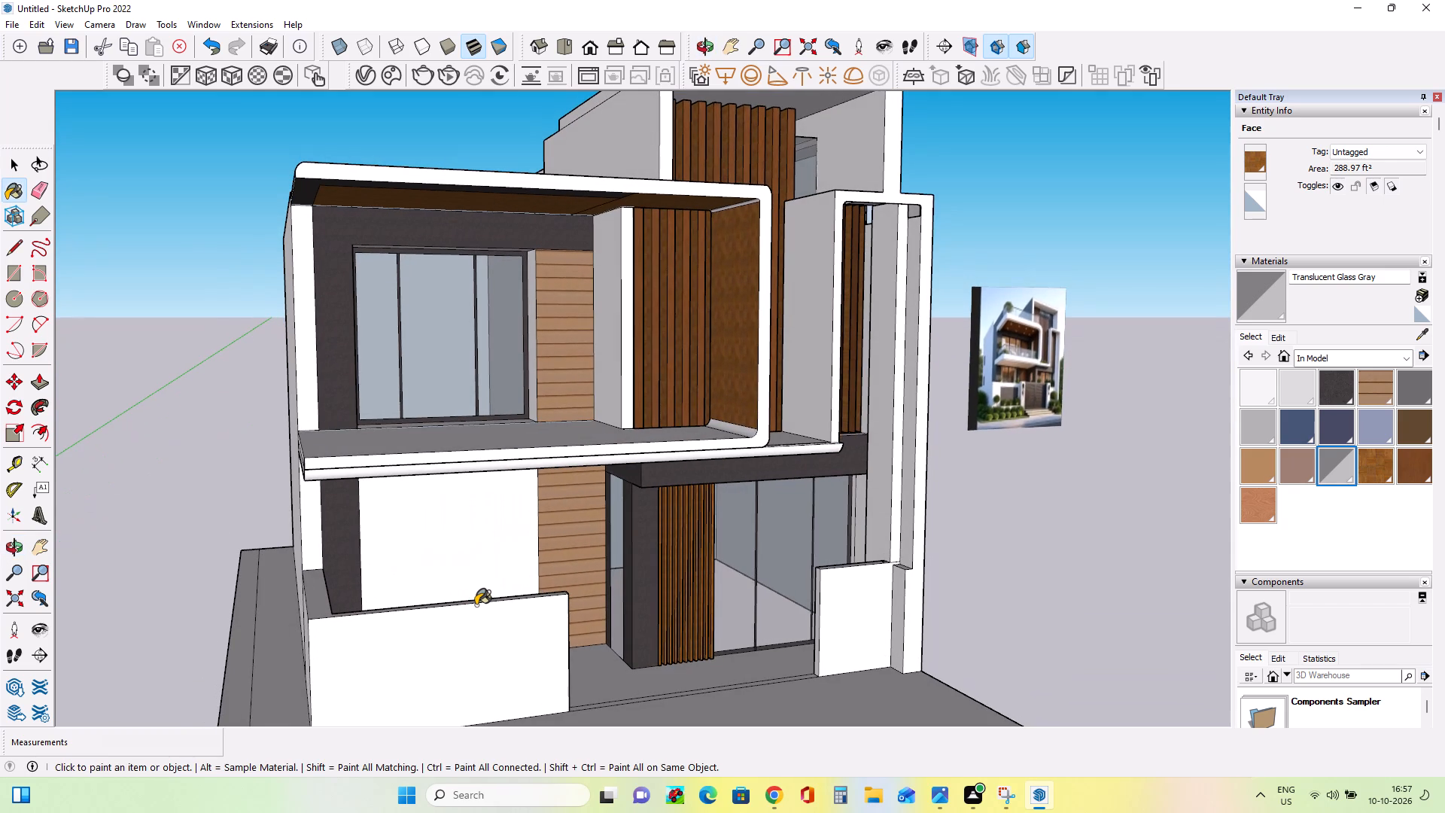
middle_click_drag(519, 525, 519, 430)
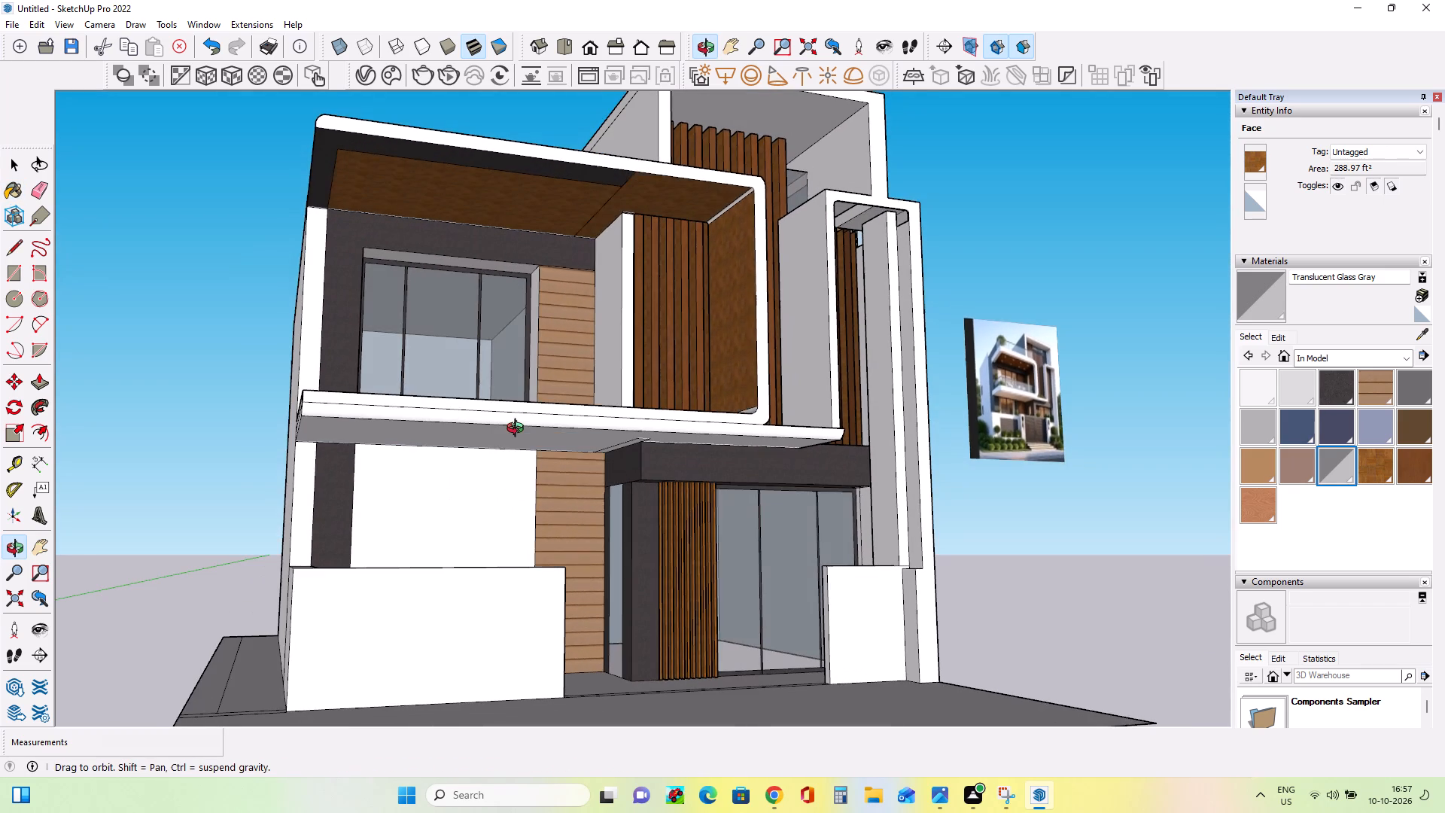
middle_click_drag(519, 430, 436, 446)
Draw a rectangle about 7' 3/8" by 2' 4 7/8" along the front edge of the balcony ceiling, above the slatted section.
scroll(640, 268, "up", 2)
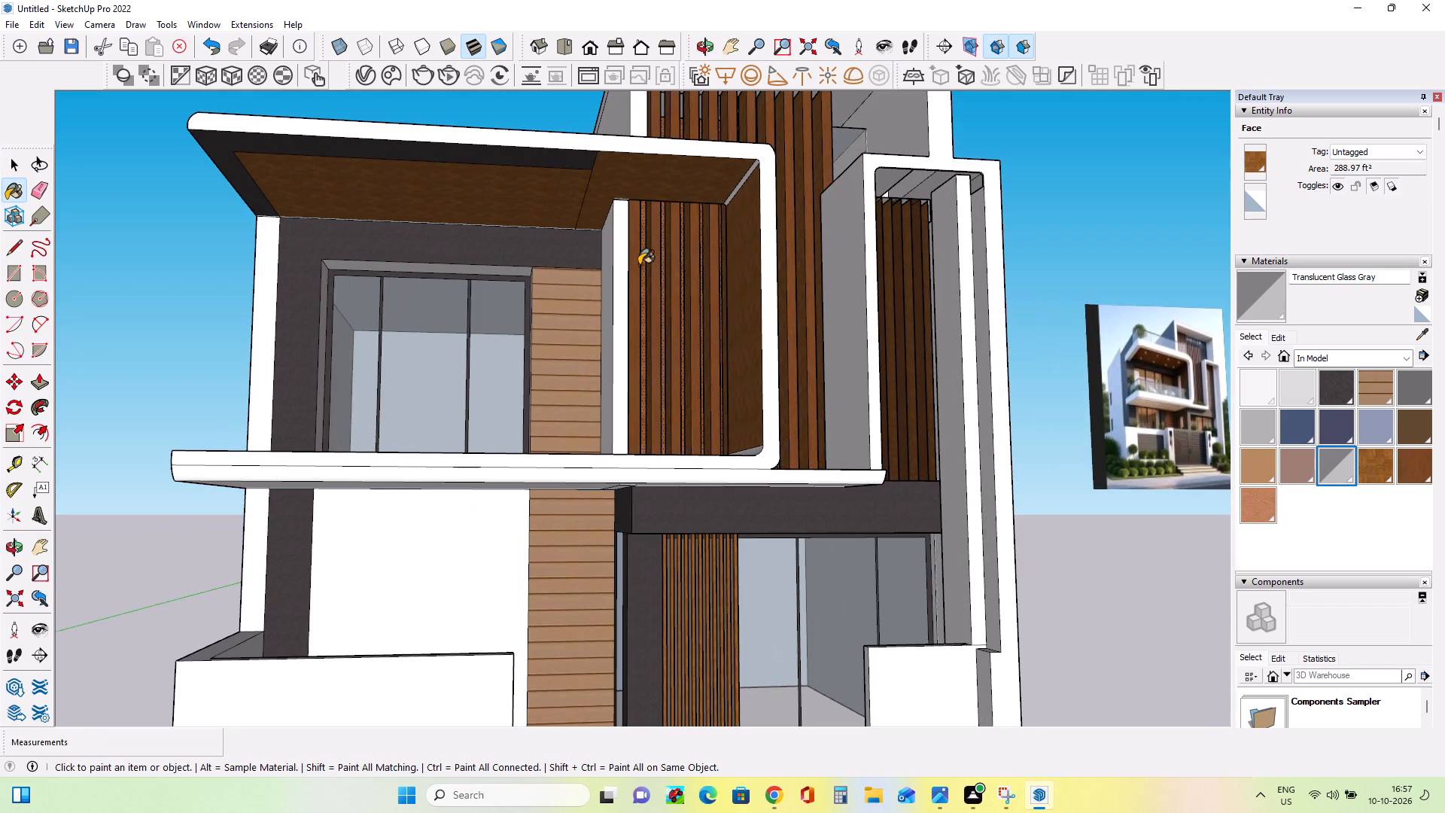
middle_click_drag(635, 263, 615, 260)
scroll(538, 251, "up", 1)
left_click(12, 273)
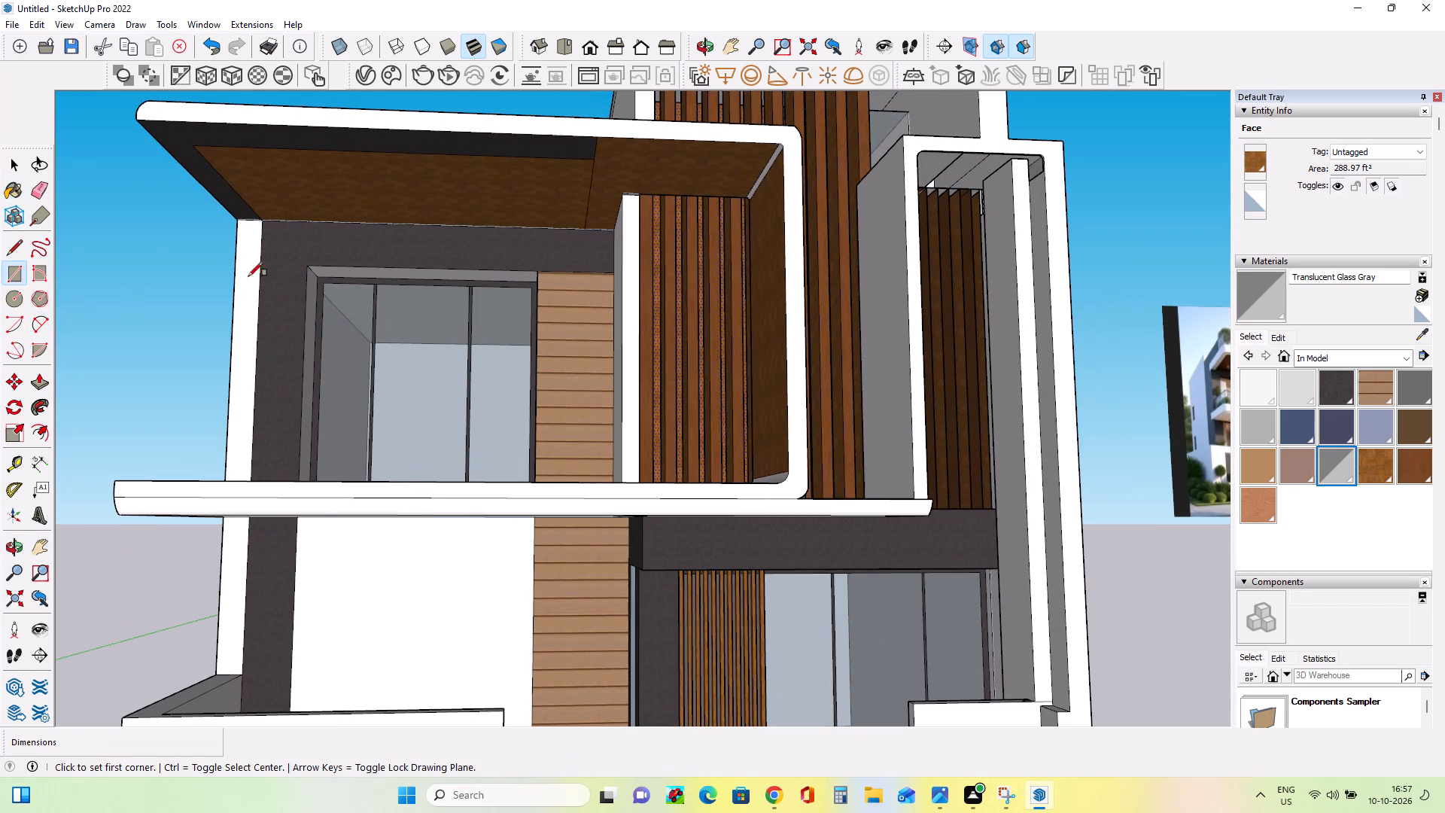
left_click(595, 160)
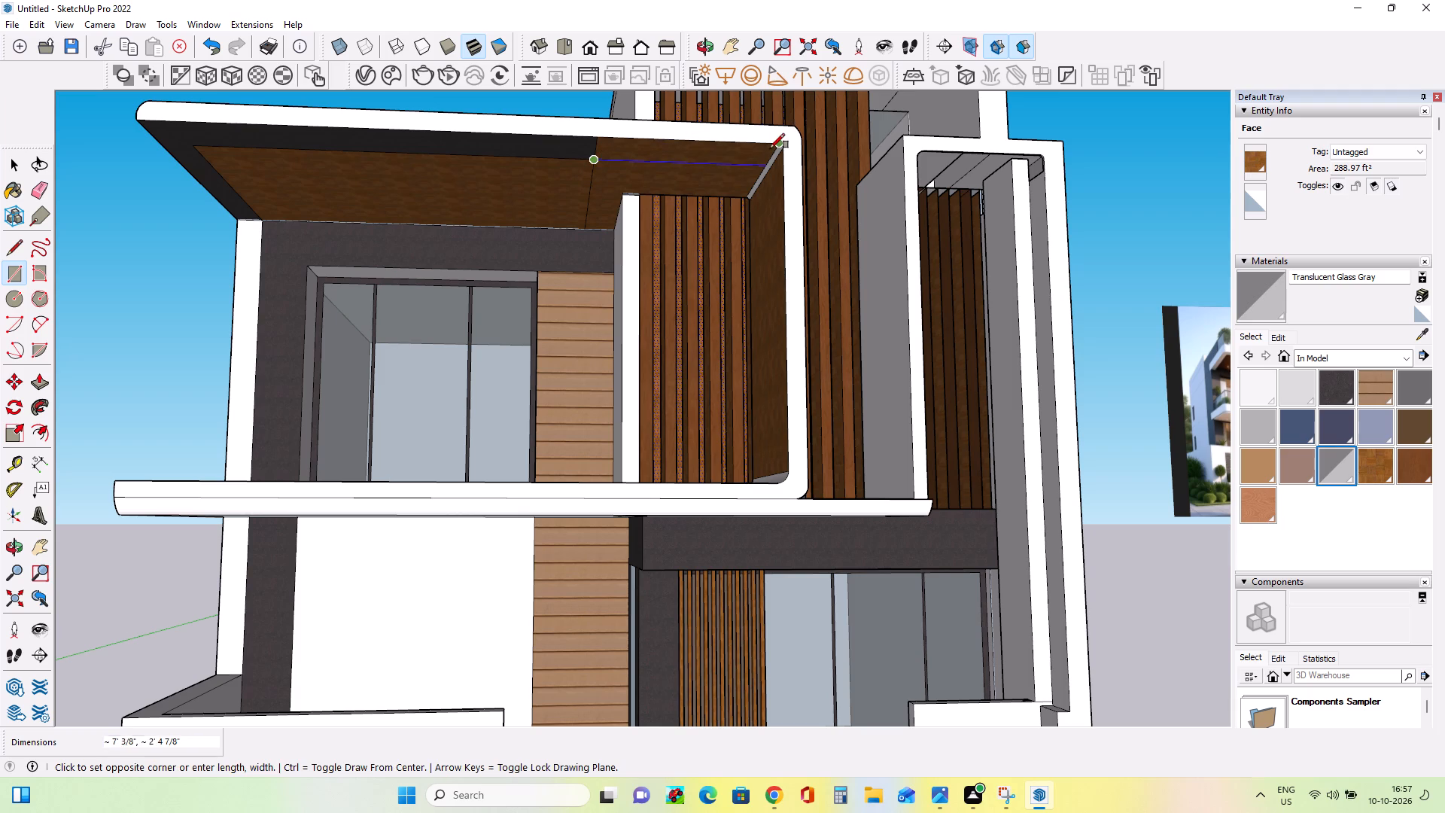
left_click(774, 143)
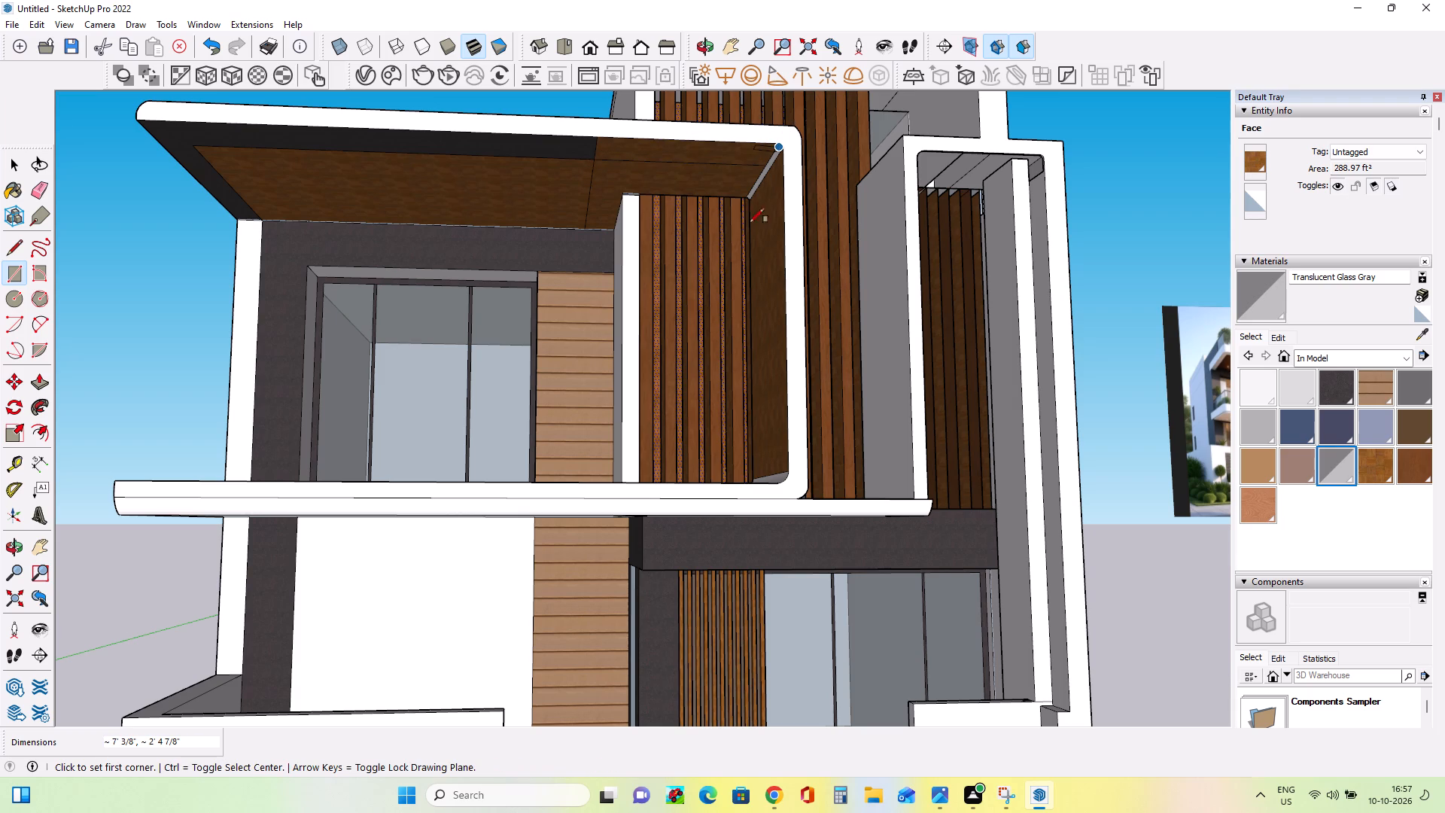
Paint the new ceiling strip with Asphalt New and erase the edge separating it from the adjoining dark border.
left_click(1331, 400)
left_click(701, 156)
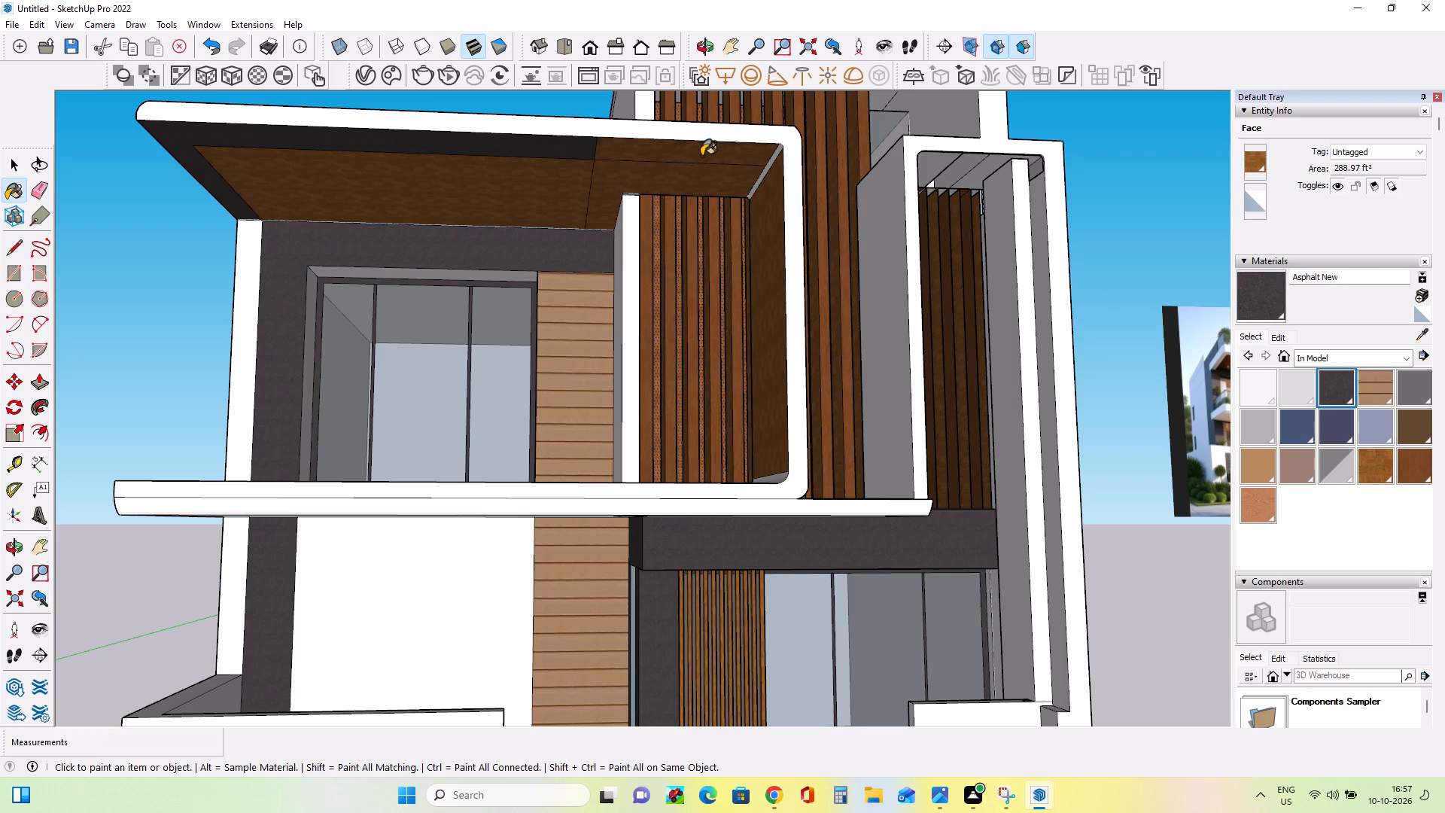
middle_click_drag(661, 251, 678, 245)
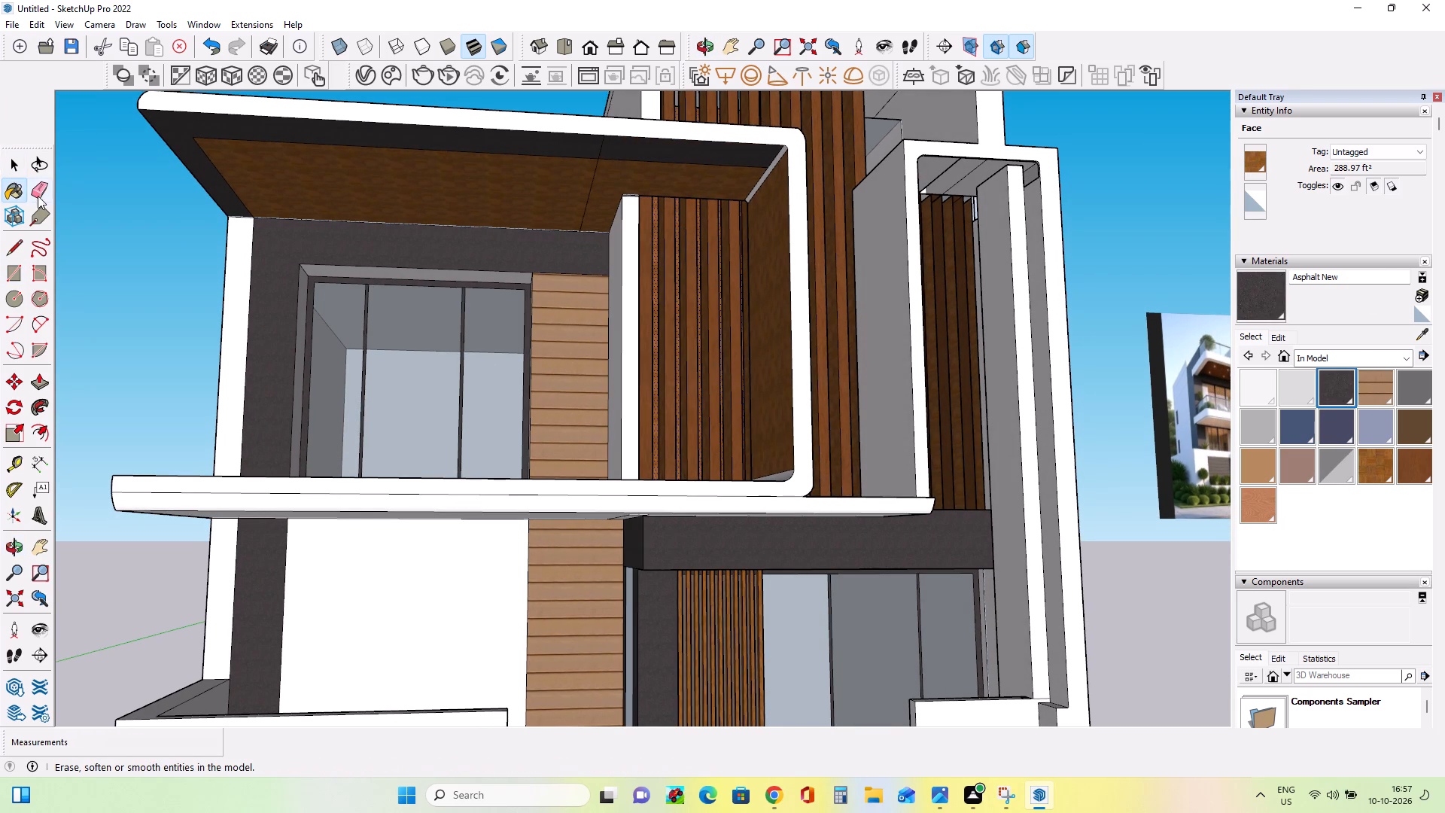
left_click(41, 189)
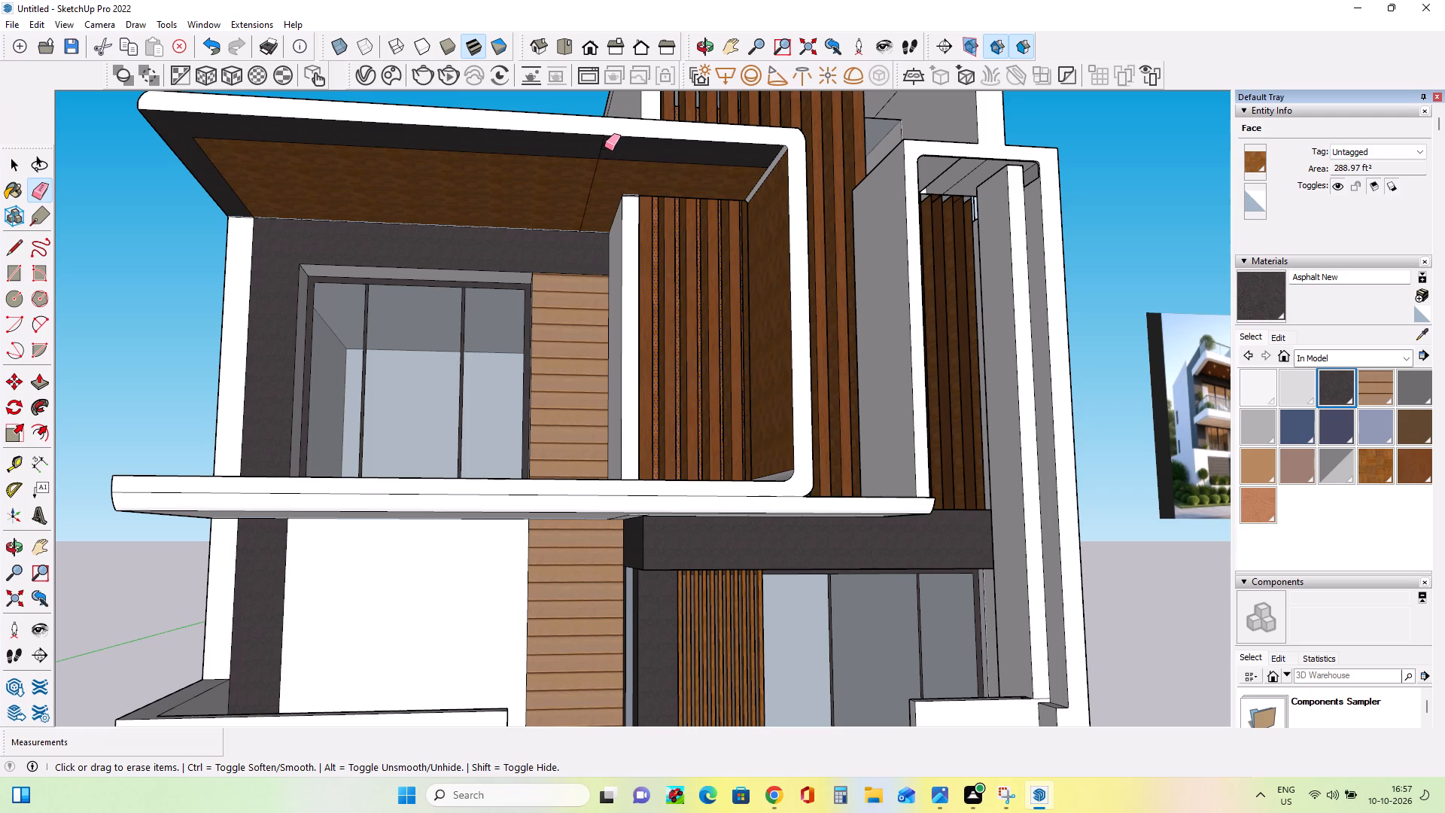
left_click(602, 149)
Paint the thin unpainted strip where the balcony ceiling meets the inner side wall with Wood Floor Parquet.
middle_click_drag(726, 226, 733, 210)
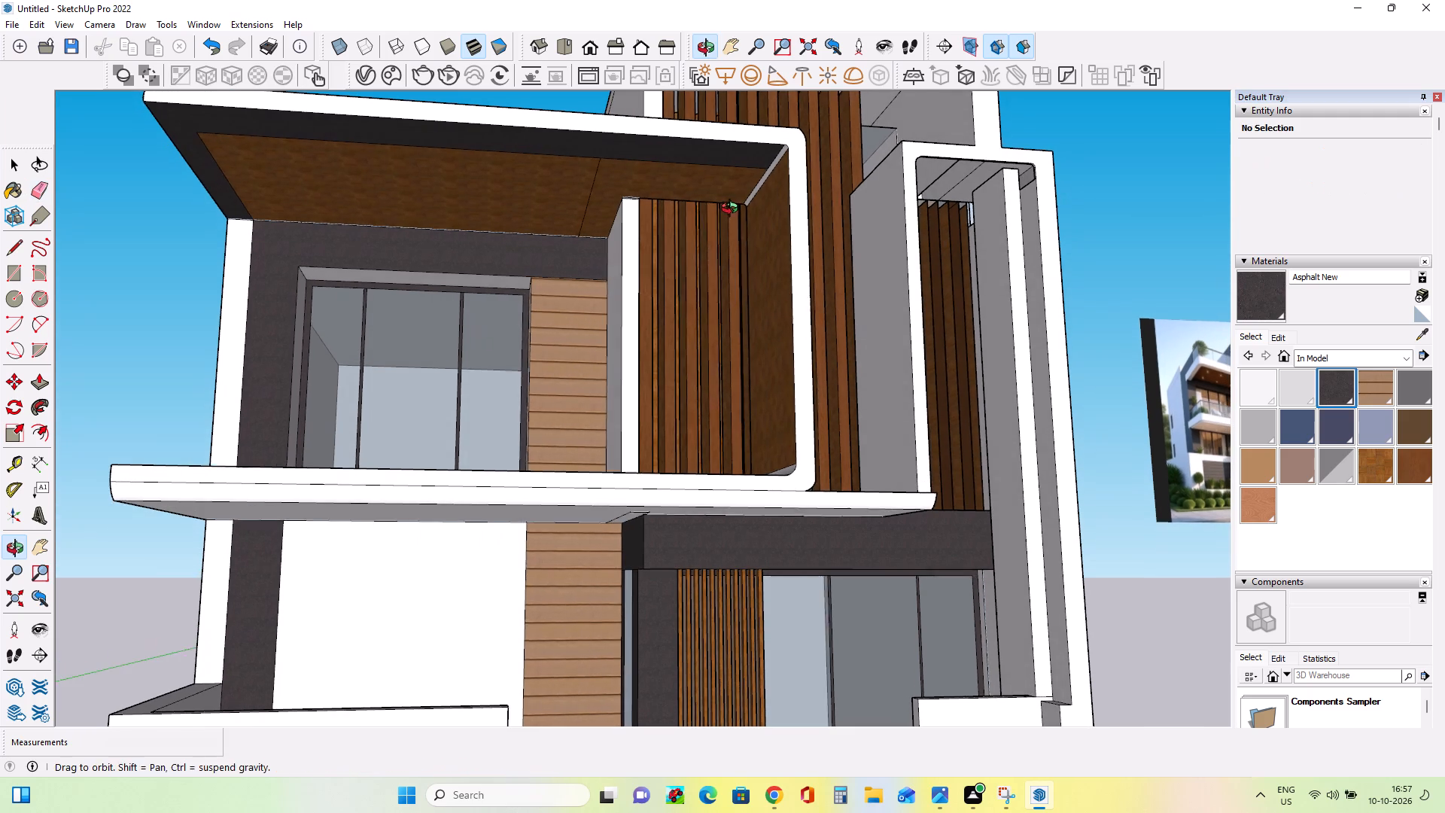
middle_click_drag(733, 210, 733, 209)
middle_click_drag(771, 200, 851, 148)
scroll(764, 190, "up", 3)
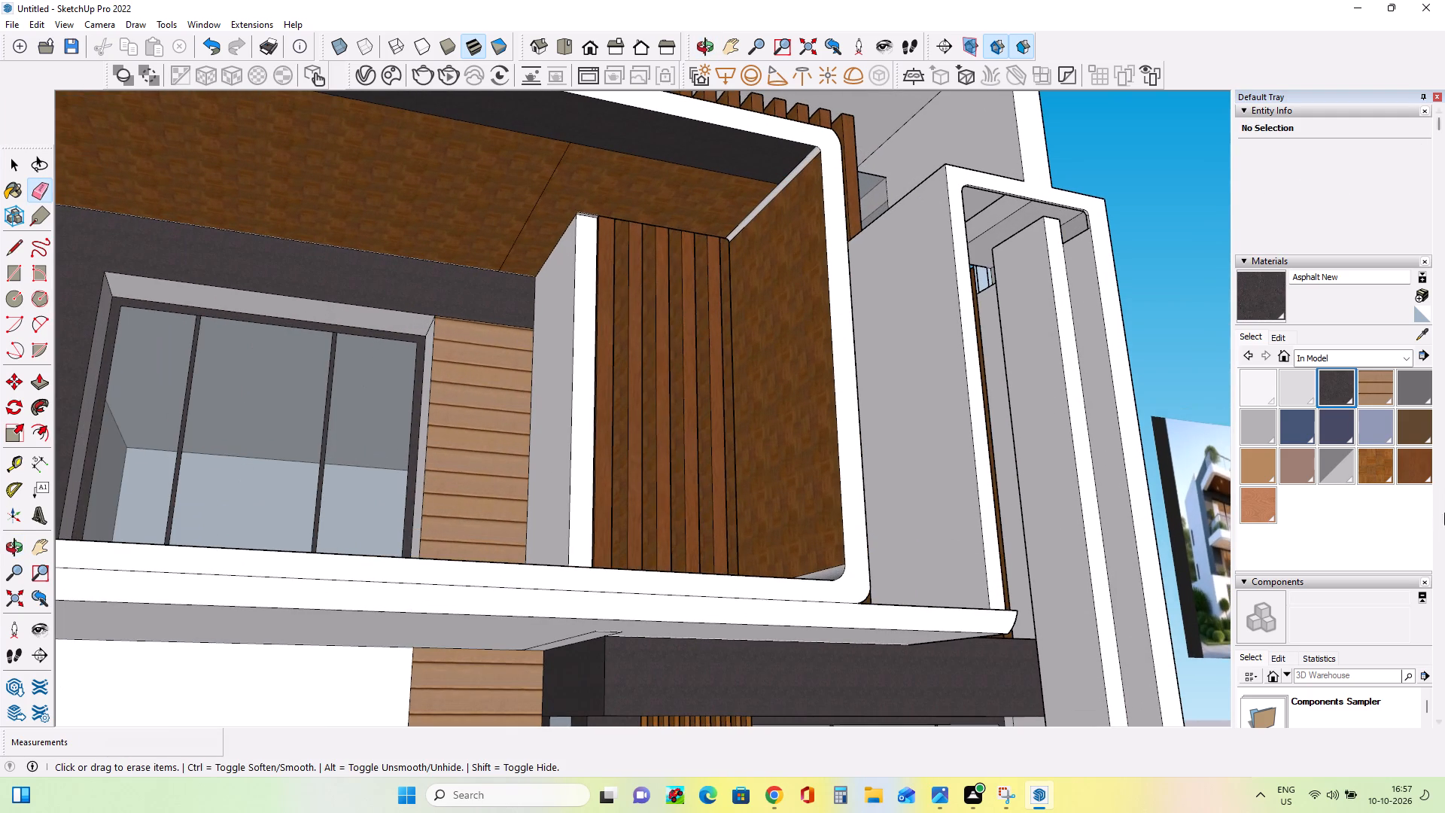
left_click(1377, 473)
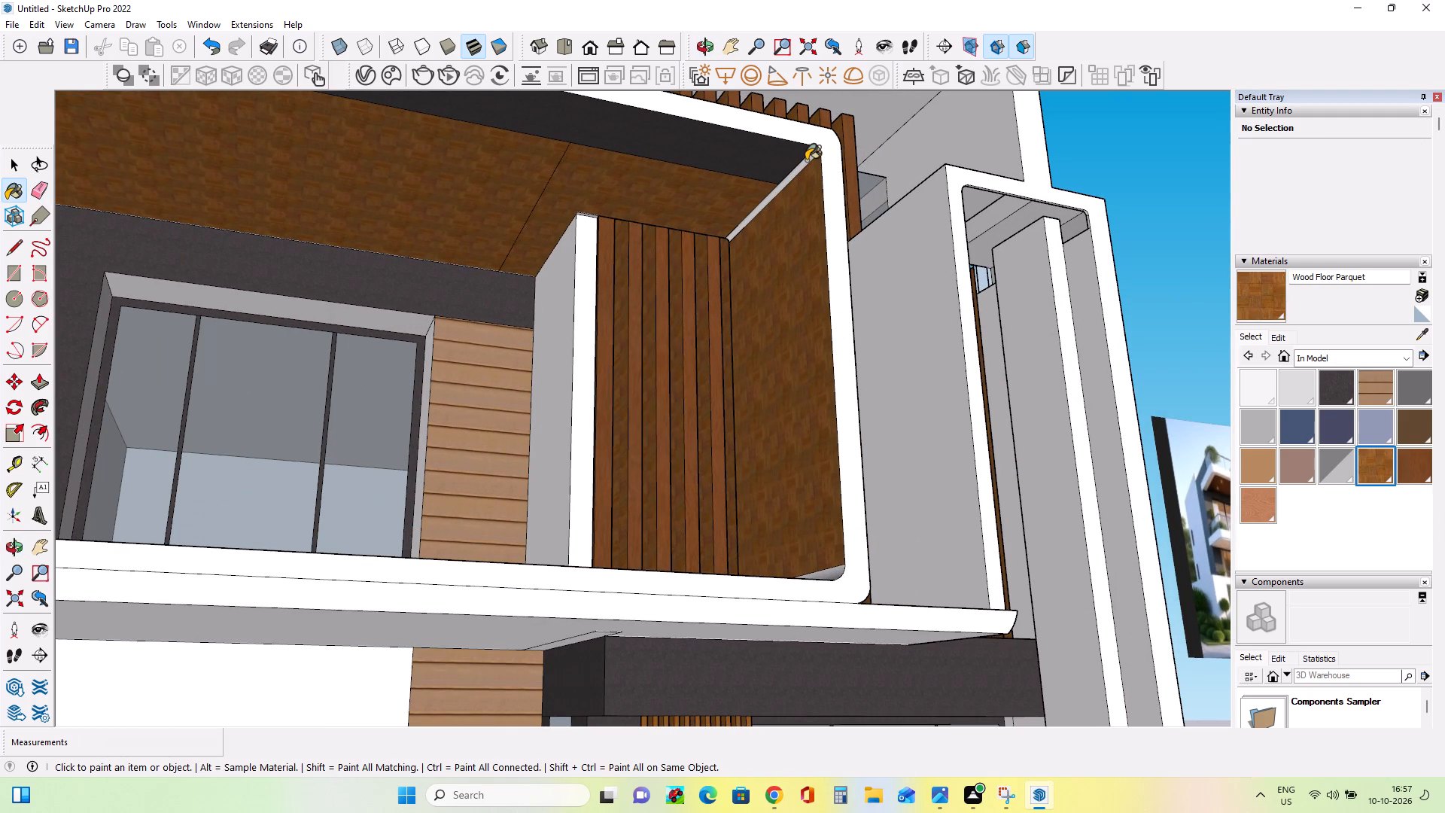
left_click(807, 163)
Draw a rectangle across the underside of the house to close the open ground-floor base.
middle_click_drag(837, 303, 738, 318)
scroll(741, 320, "down", 3)
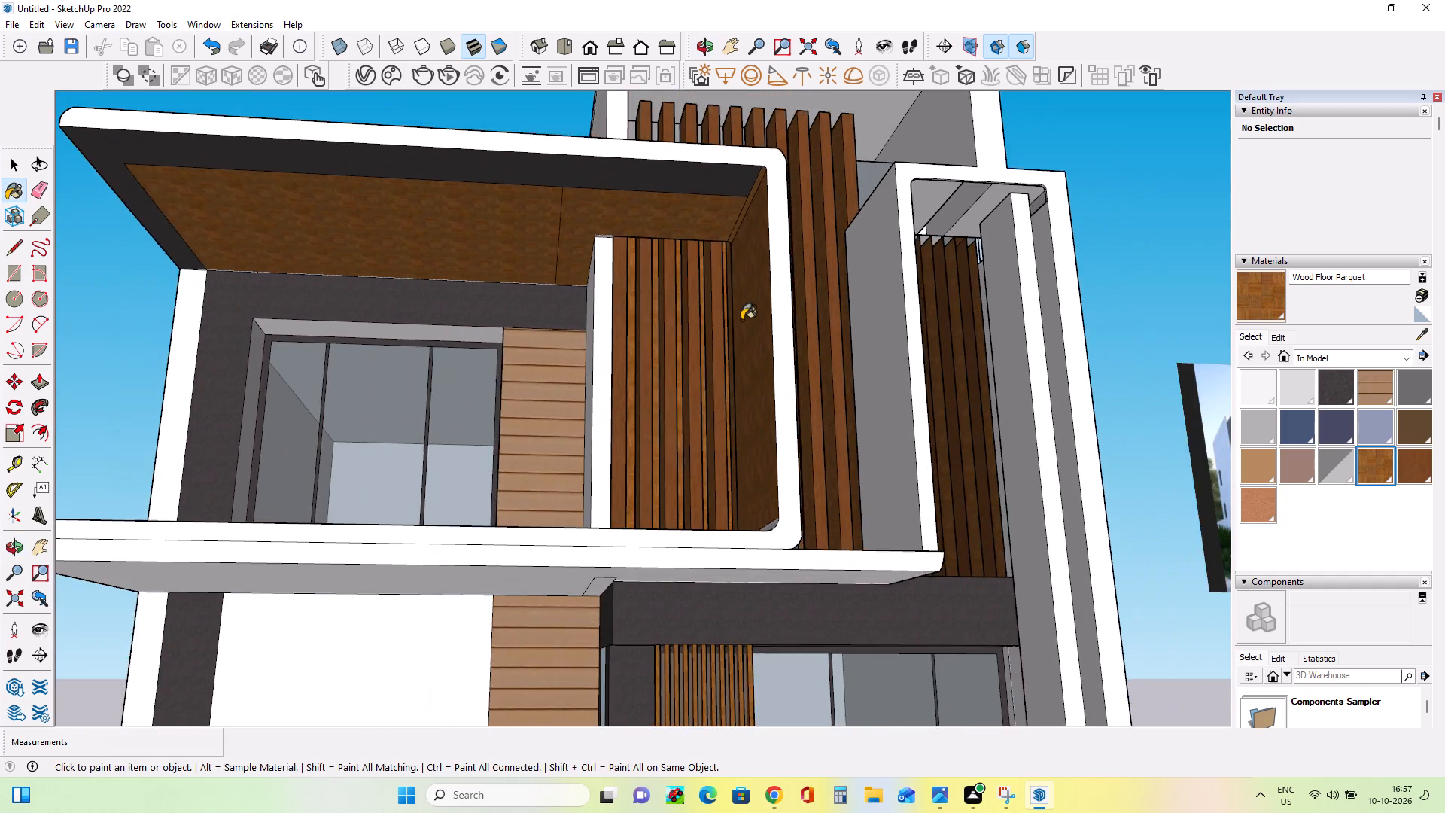
scroll(741, 320, "down", 11)
middle_click_drag(742, 333, 753, 202)
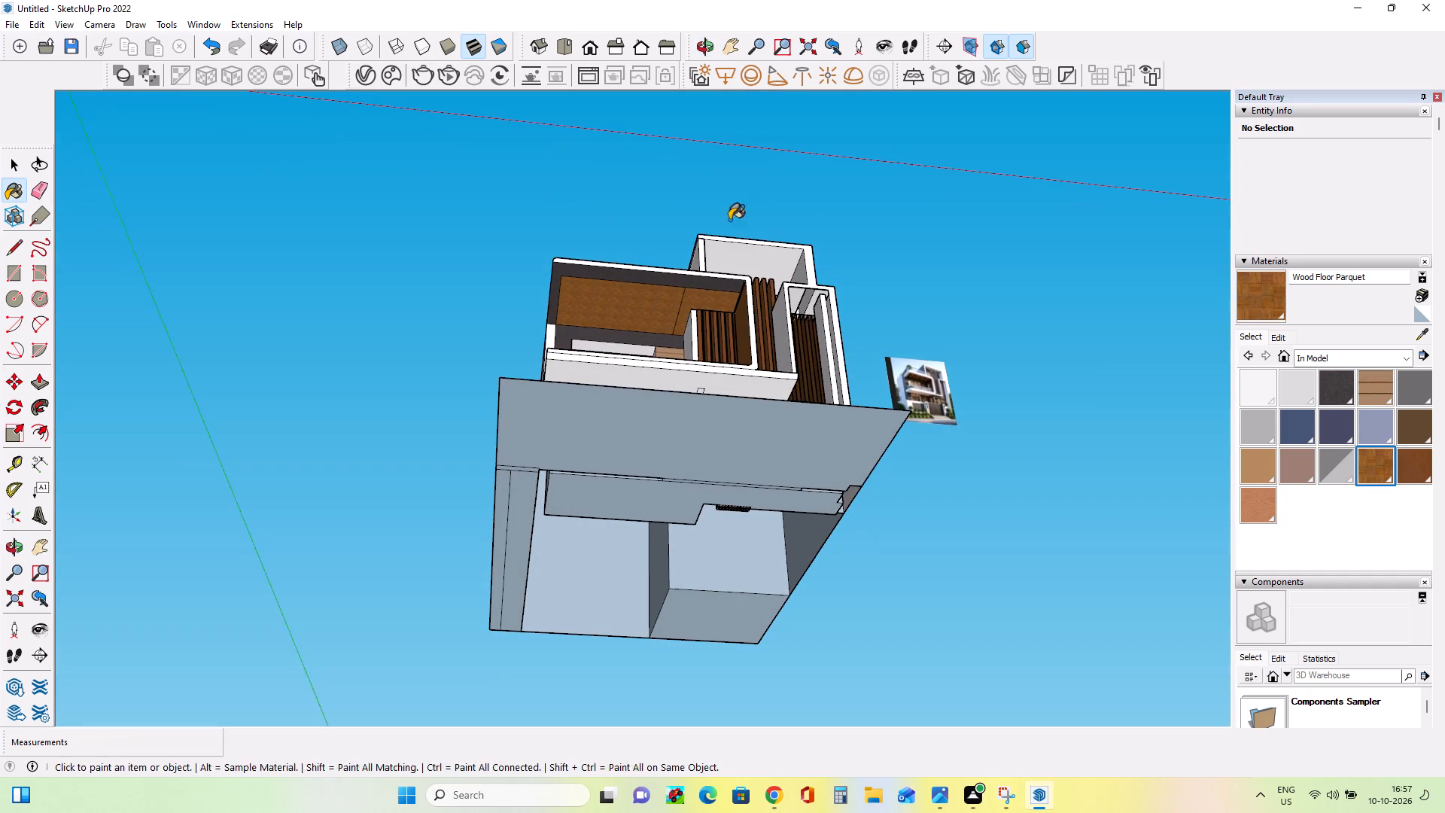
left_click(11, 269)
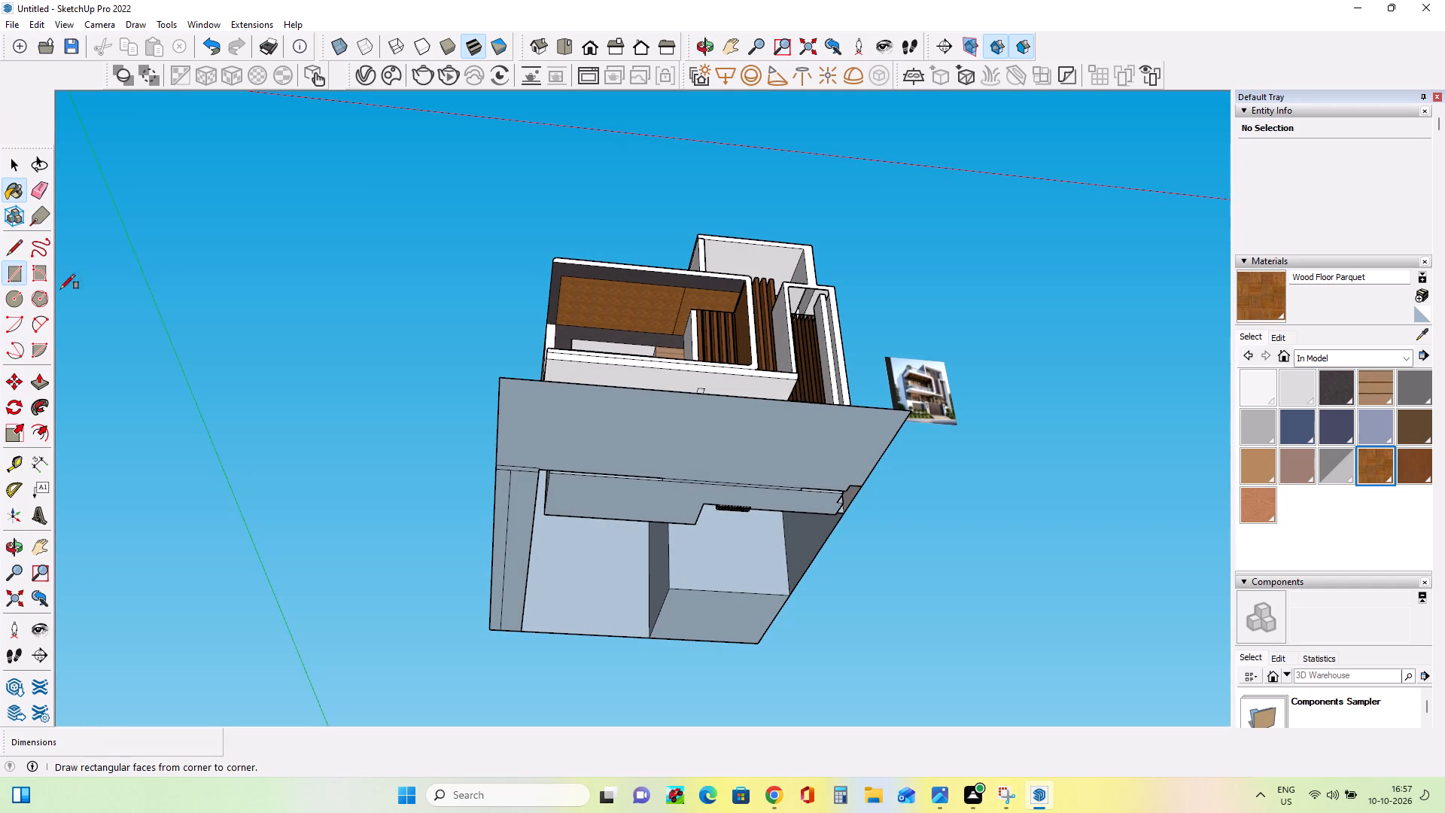
left_click(519, 632)
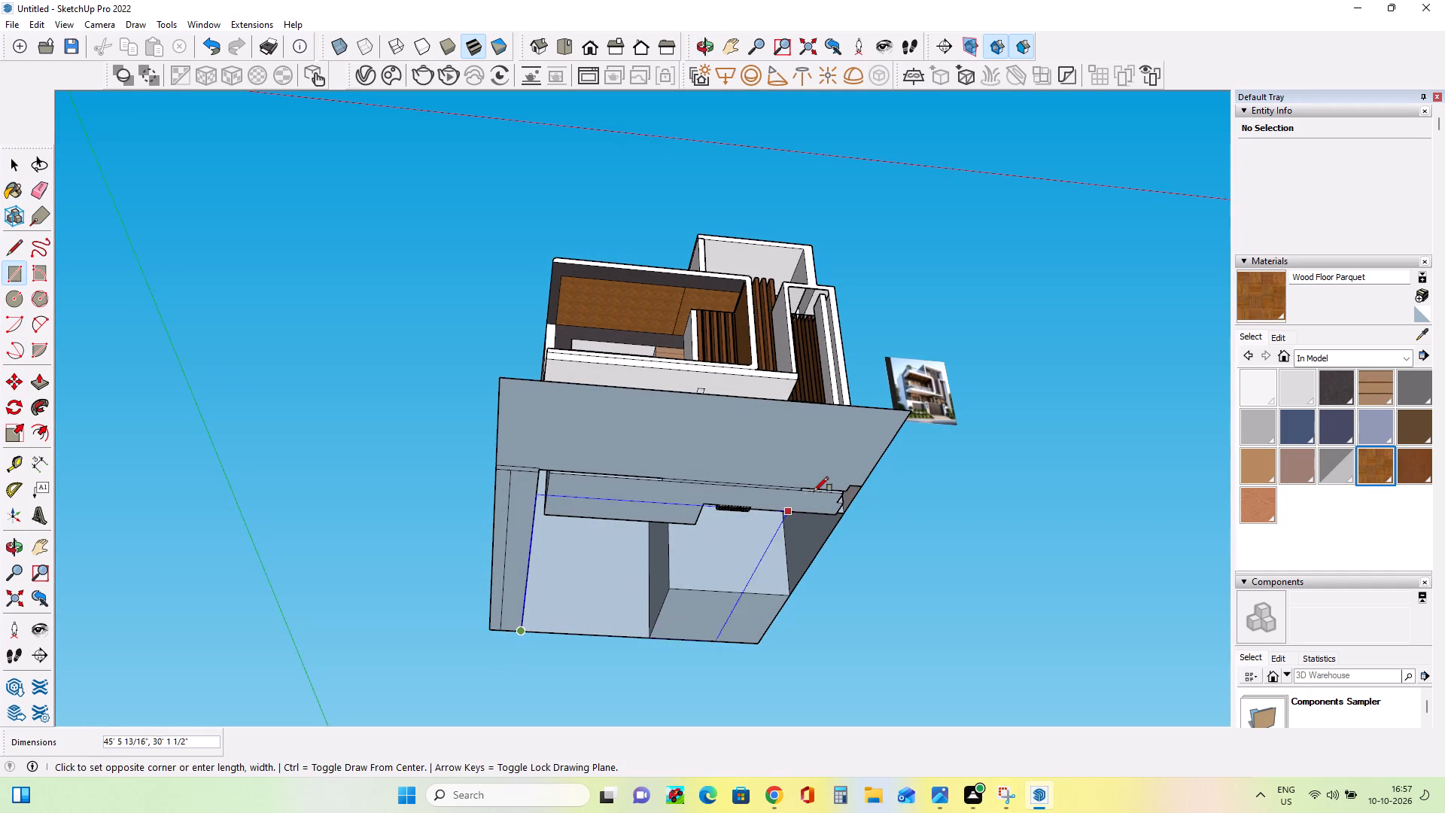
left_click(864, 483)
Delete the middle glass pane between the two ground-floor window mullions.
middle_click_drag(590, 607, 517, 647)
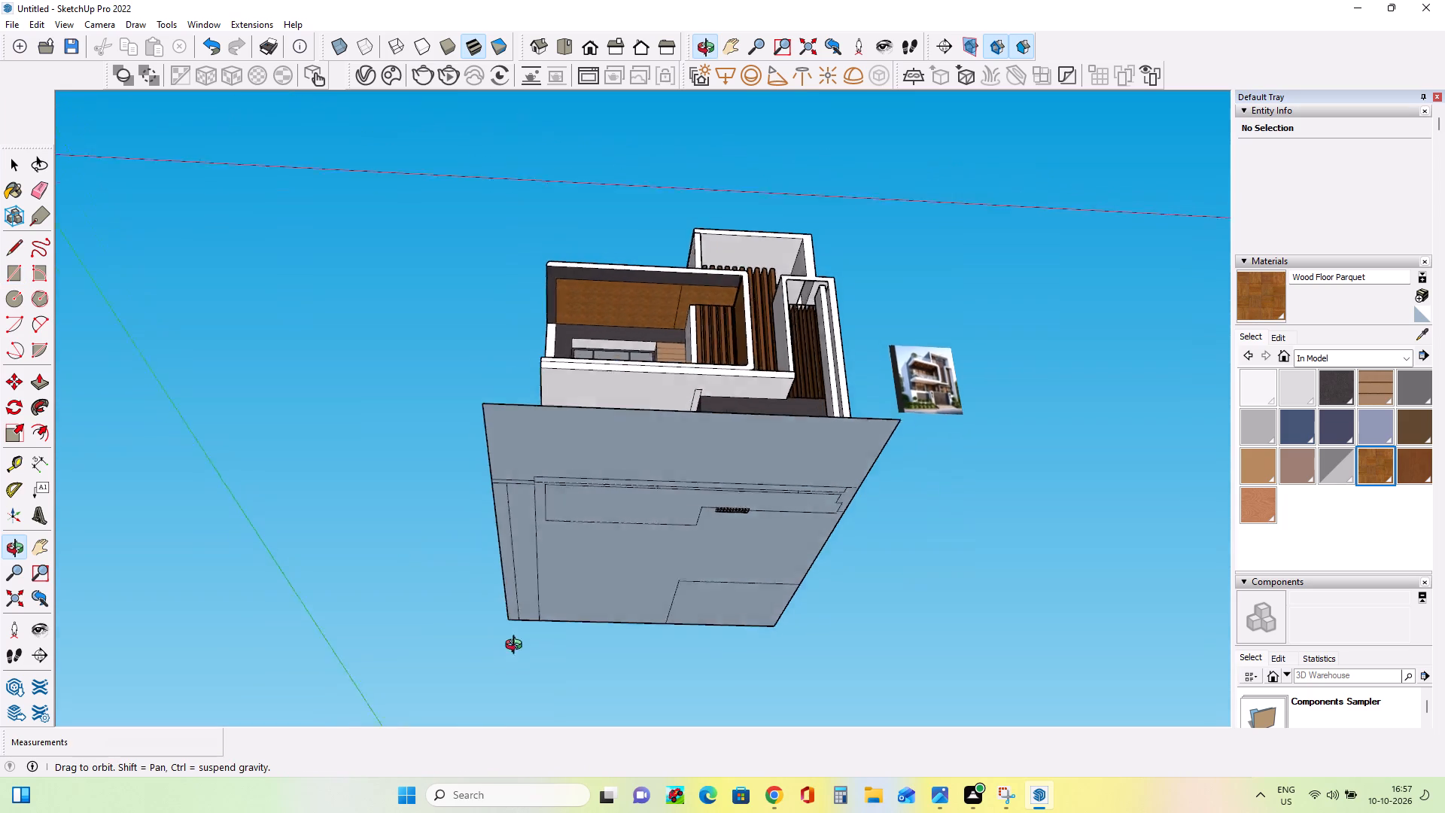
middle_click_drag(517, 647, 541, 812)
middle_click_drag(665, 496, 698, 601)
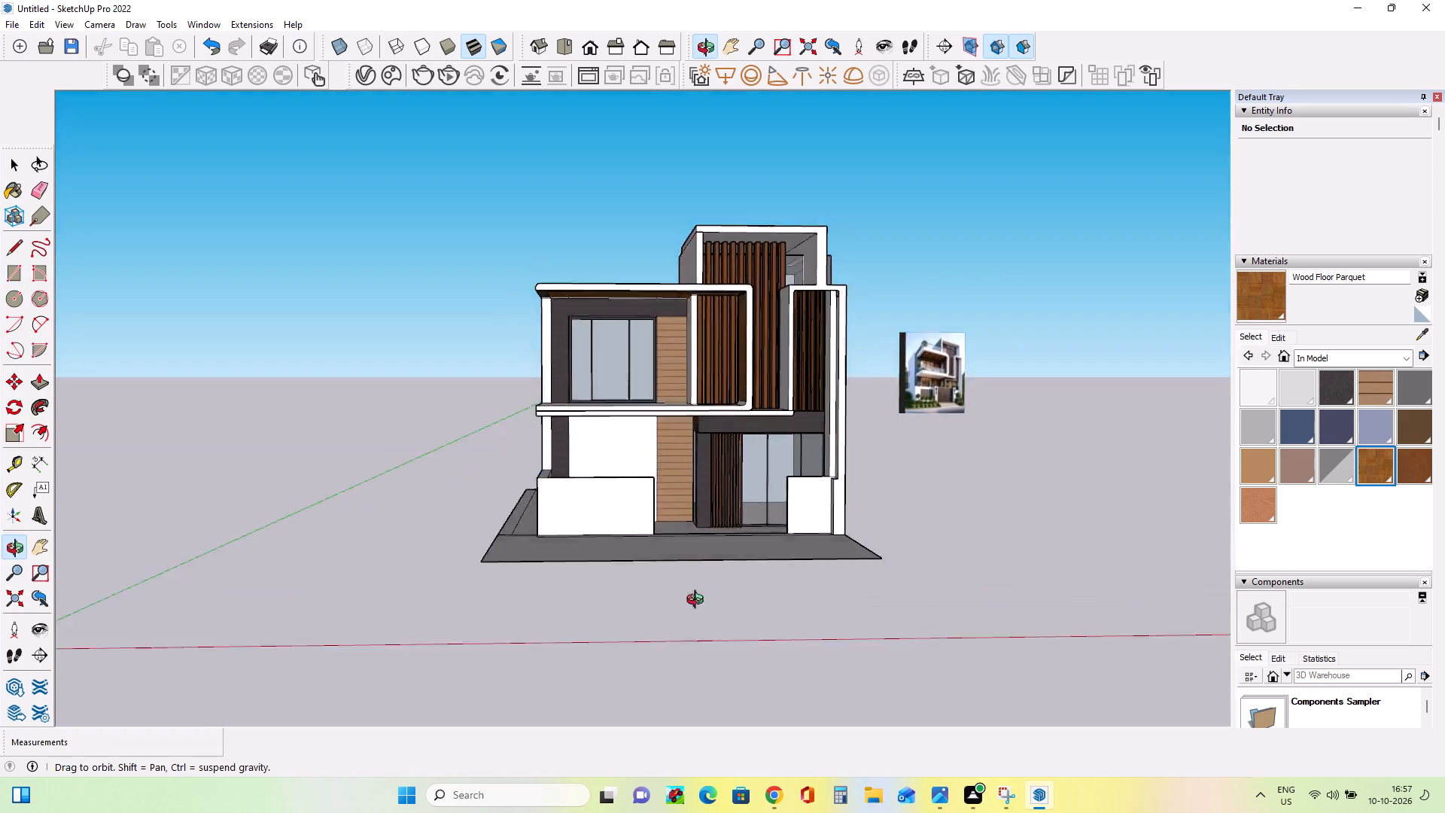
middle_click_drag(698, 601, 729, 673)
scroll(687, 528, "up", 6)
middle_click_drag(732, 589, 730, 553)
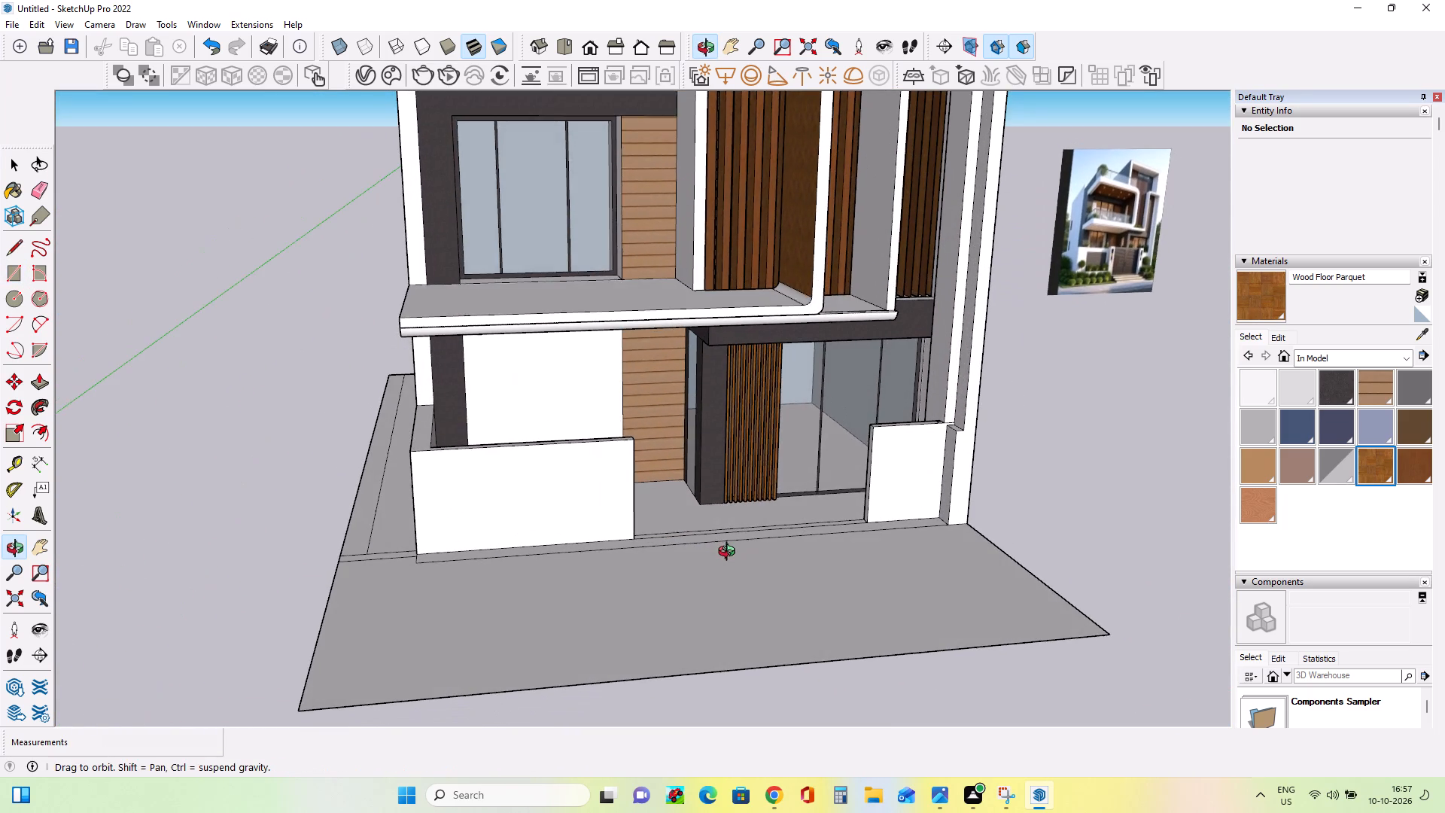
middle_click_drag(730, 553, 707, 567)
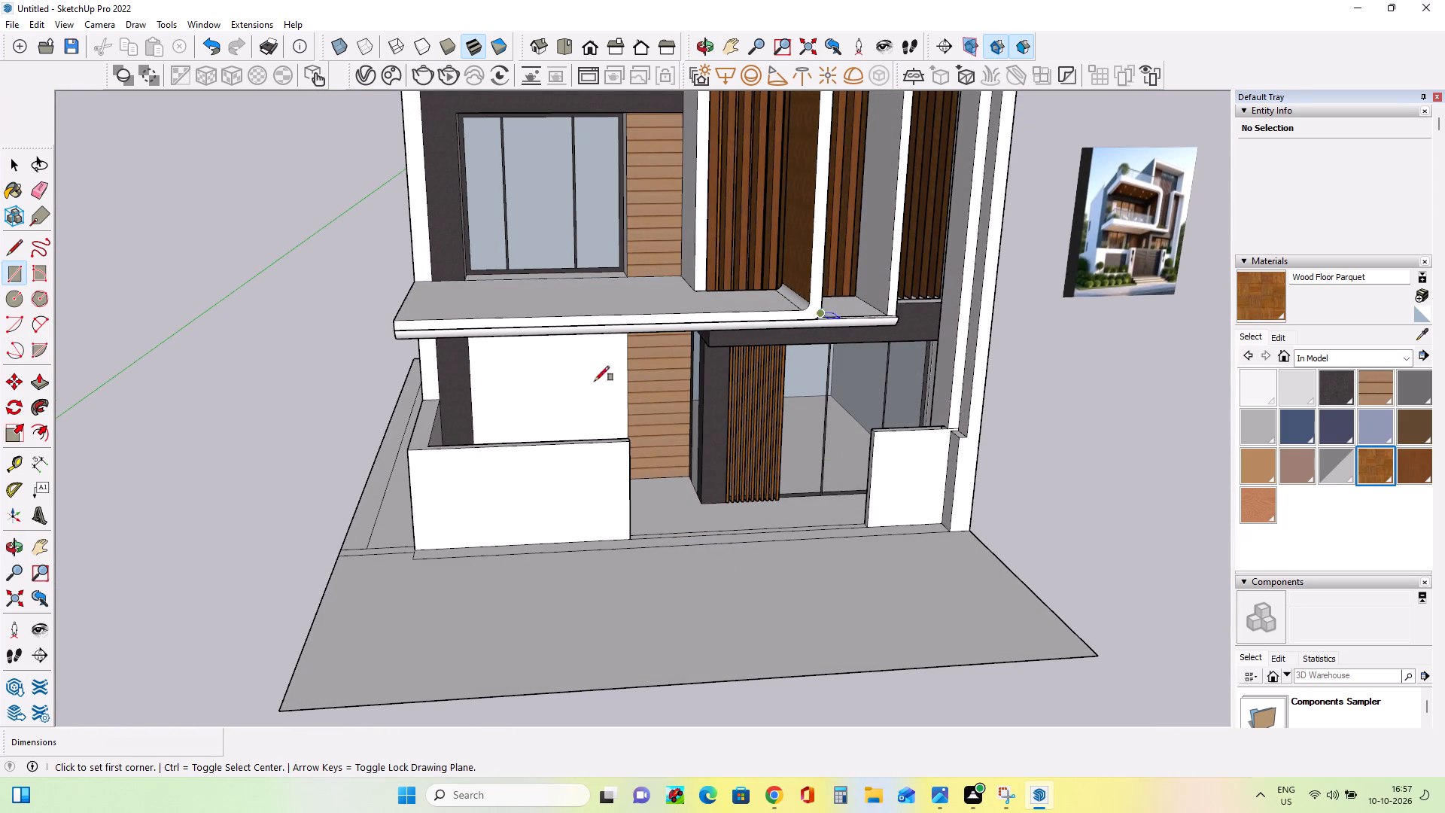
left_click(15, 238)
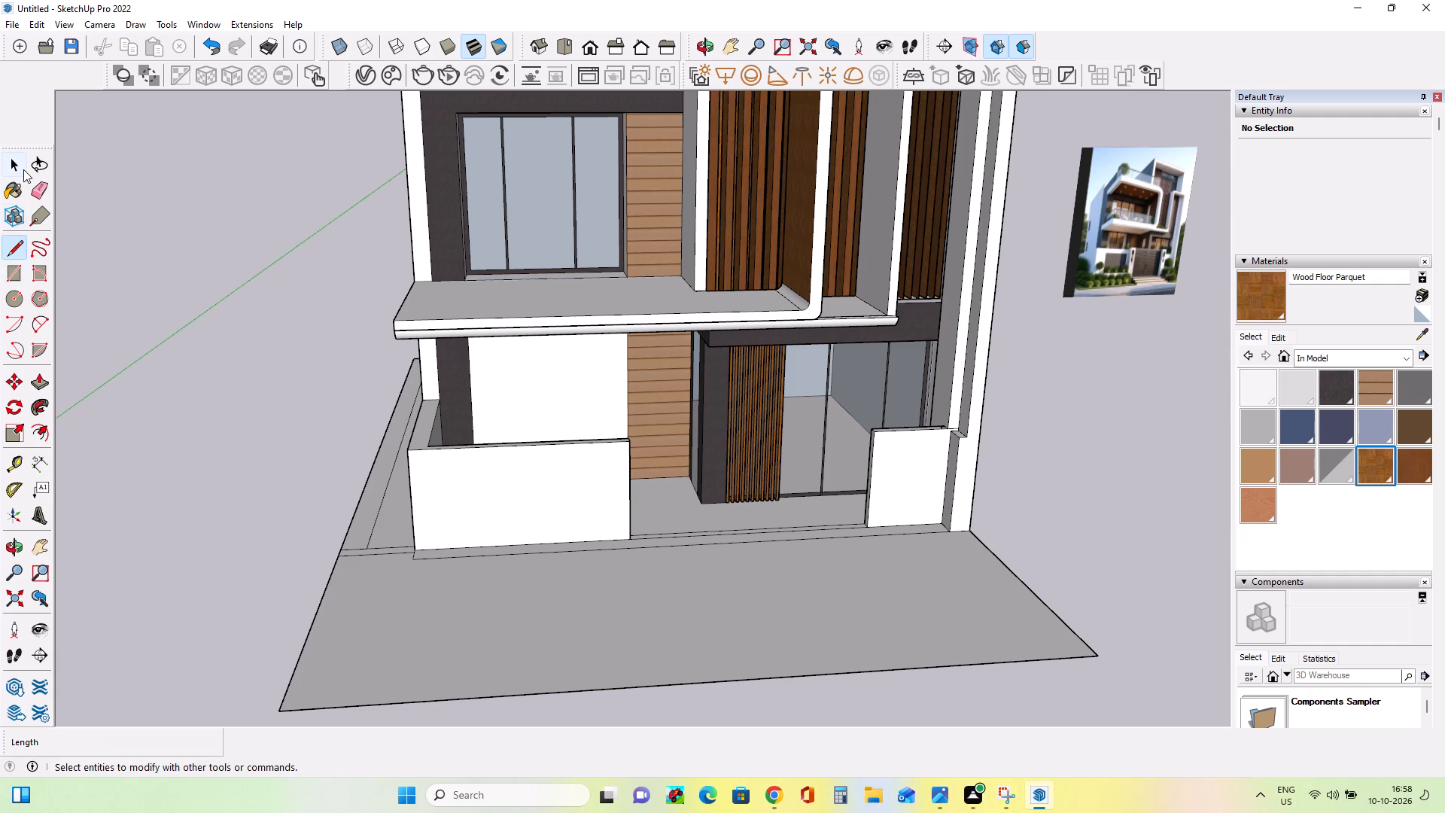
left_click(23, 169)
left_click(850, 419)
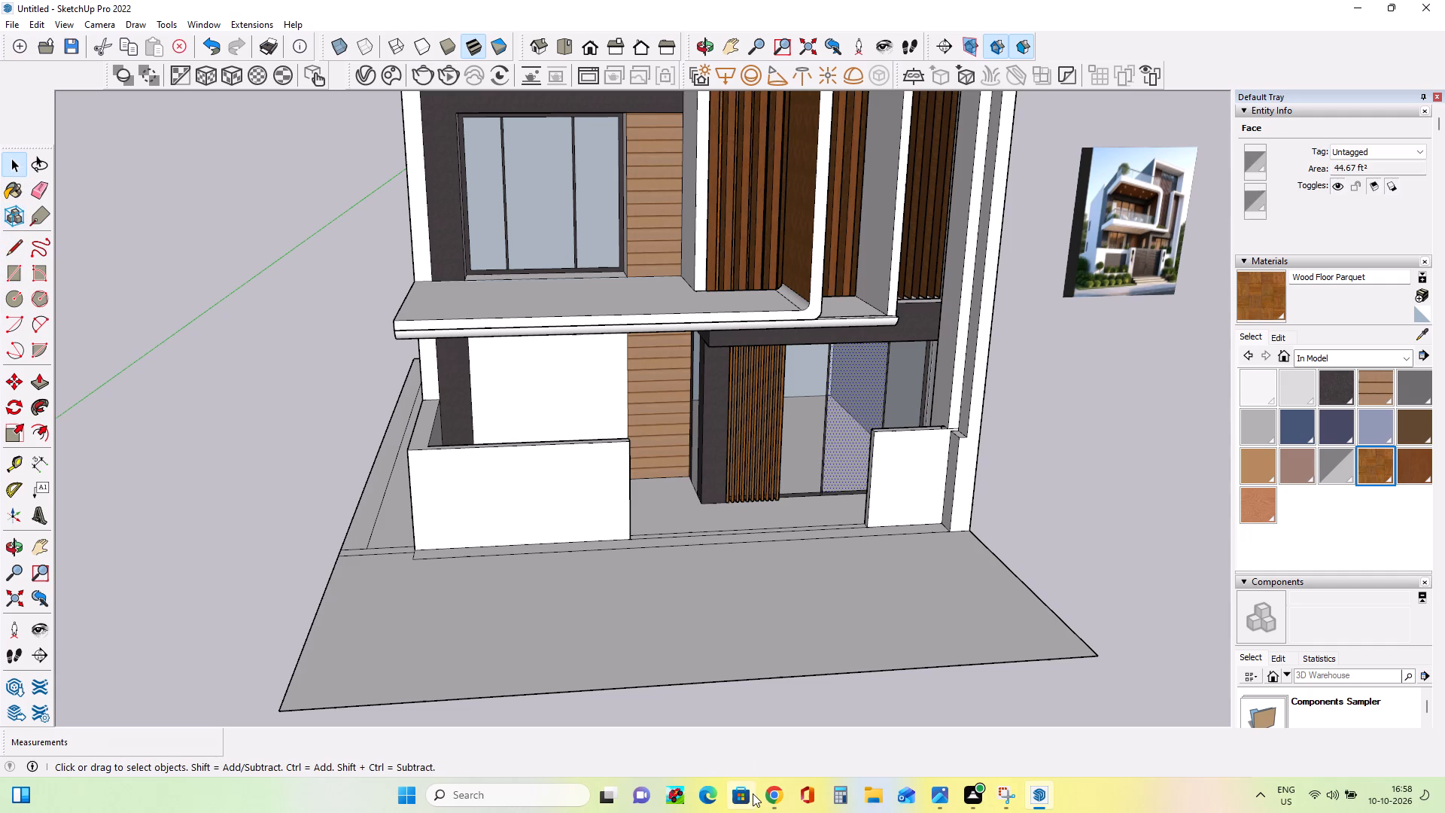
key("Delete")
Paint the interior floor behind the ground-floor window with Field Square Tile from the Tile materials.
middle_click_drag(1069, 812, 910, 645)
middle_click_drag(921, 689, 896, 653)
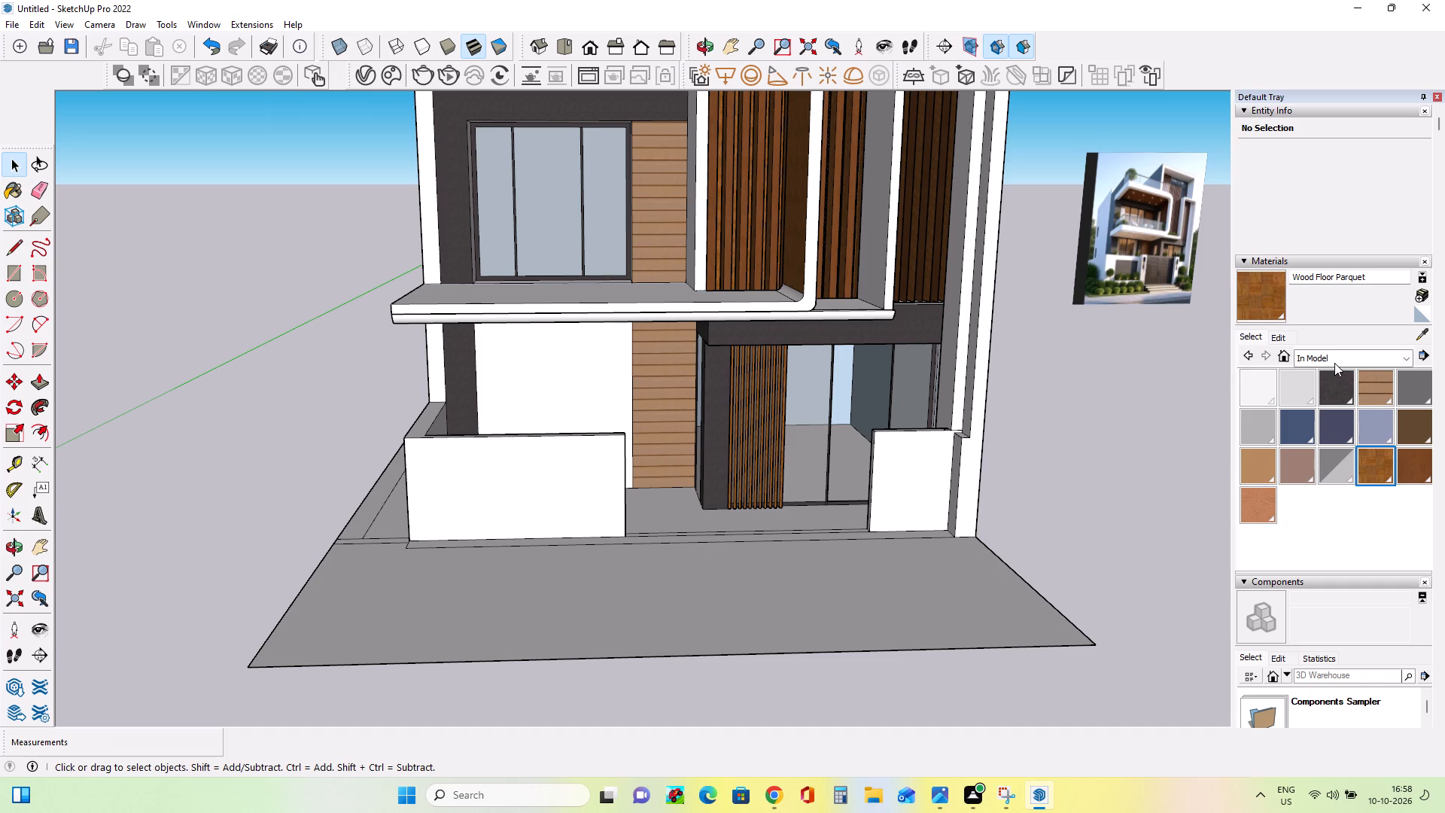
left_click(1337, 354)
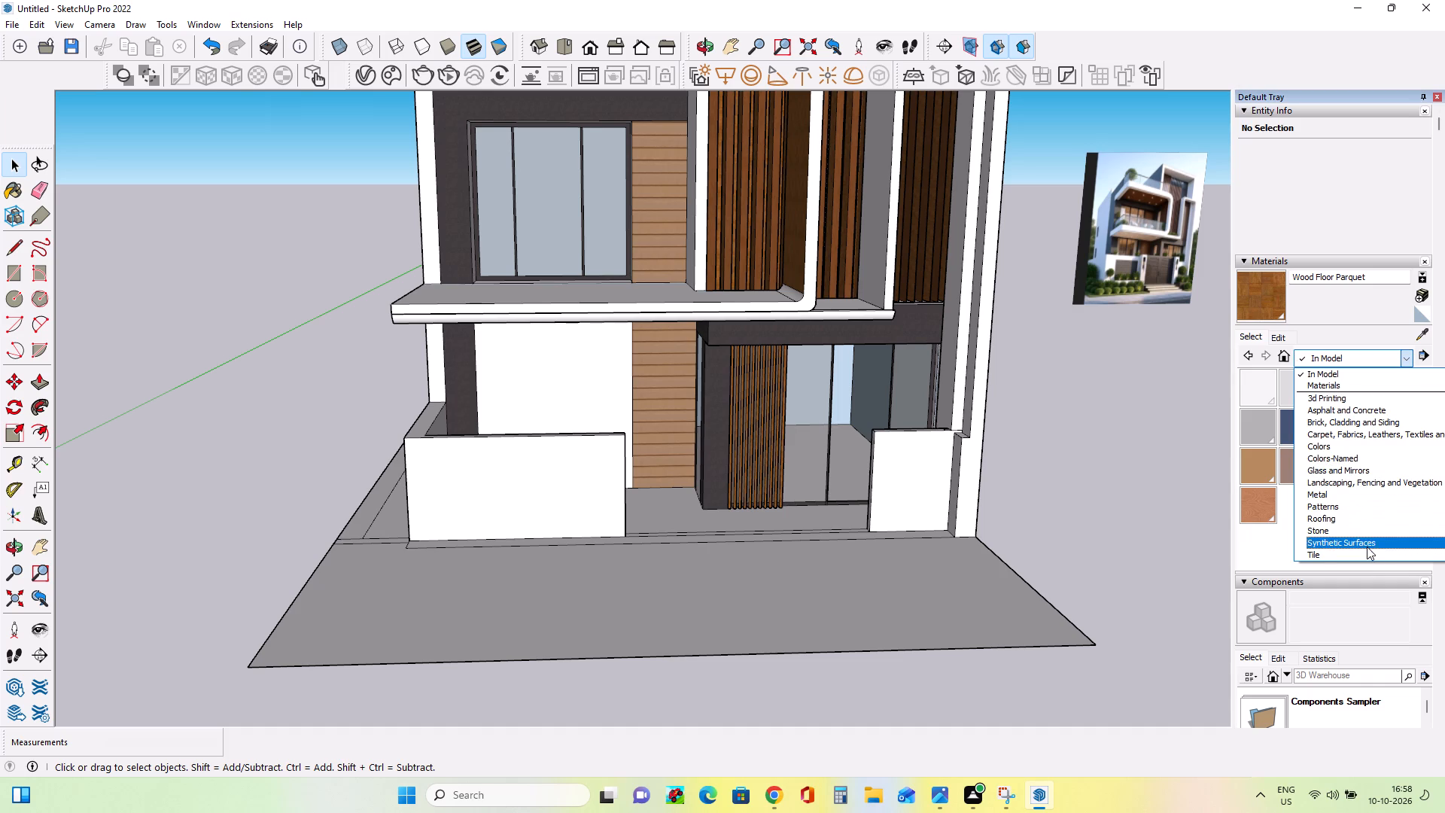
left_click(1365, 555)
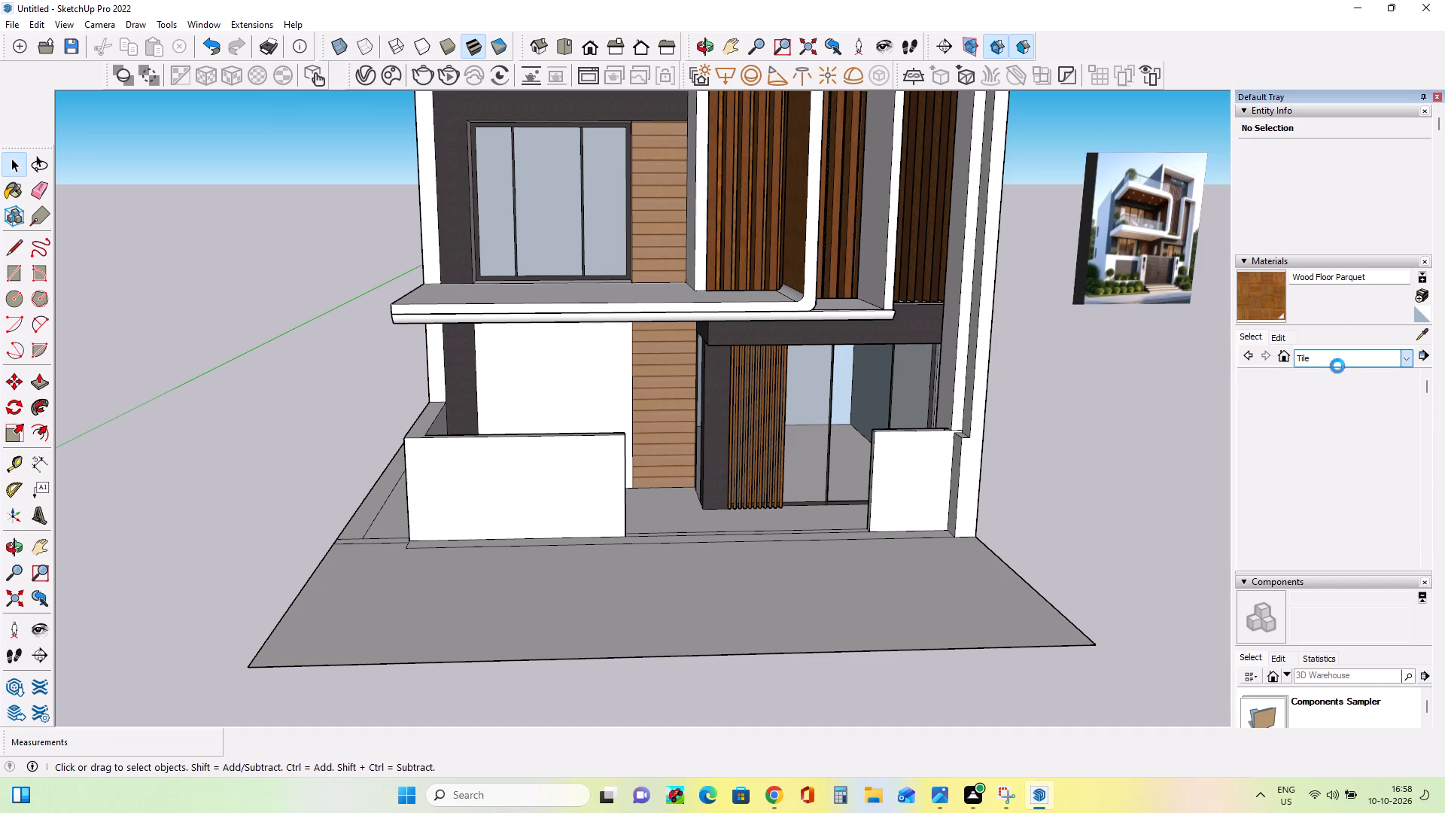
left_click(1328, 430)
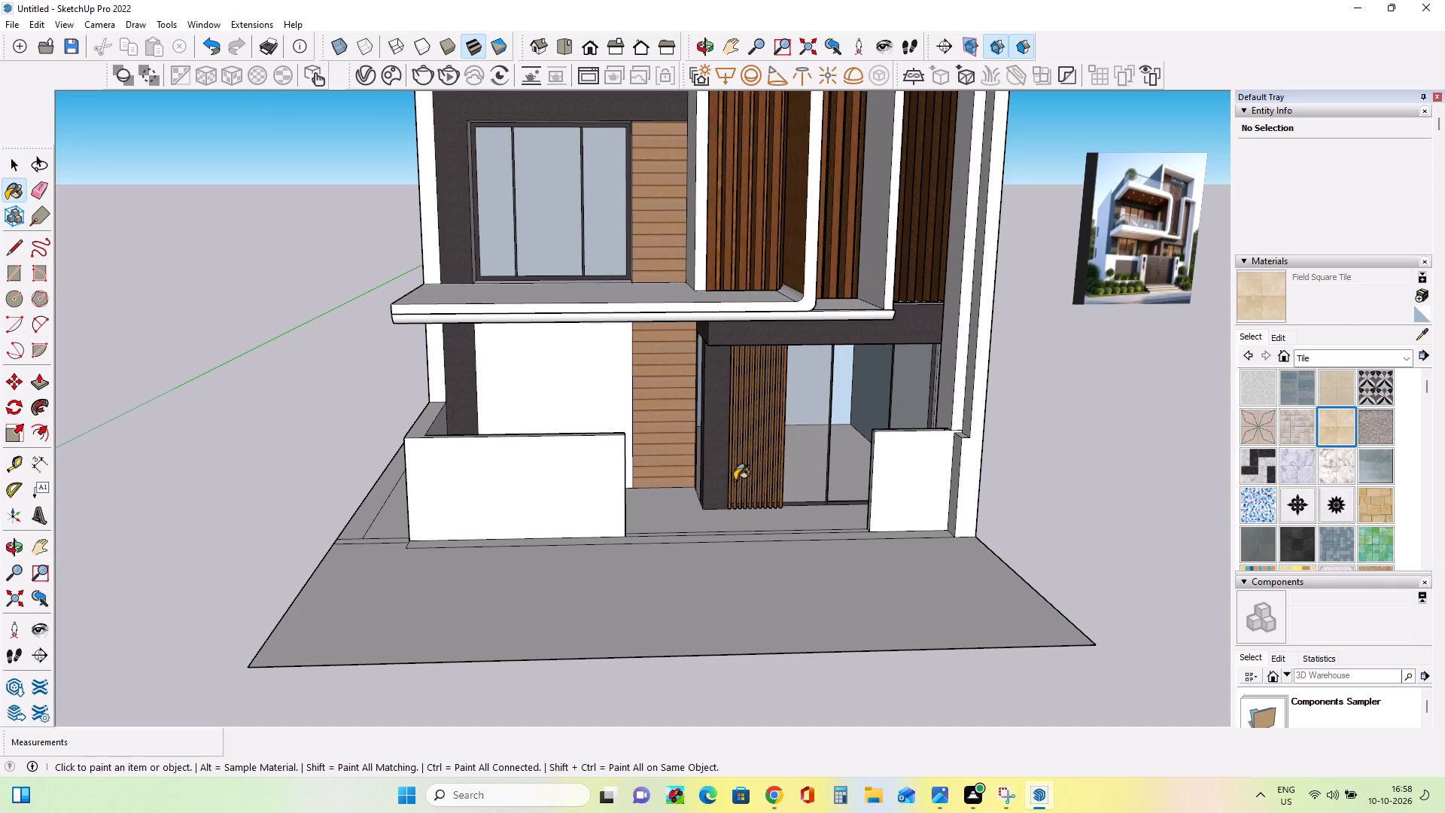
left_click(846, 479)
Paint the interior walls behind the ground-floor window with Basic Tile.
middle_click_drag(862, 501, 879, 498)
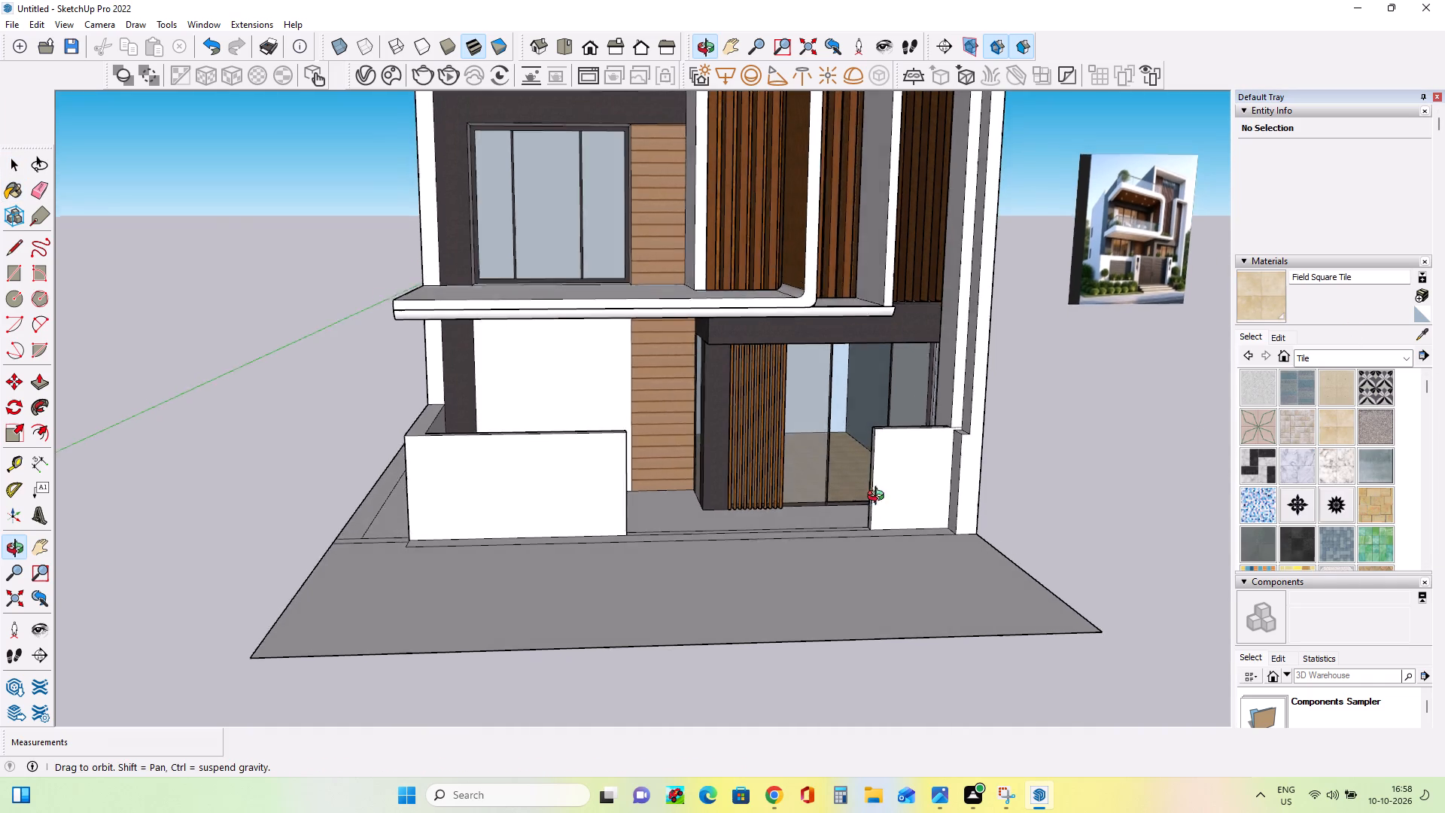
middle_click_drag(879, 498, 914, 539)
middle_click_drag(811, 528, 694, 492)
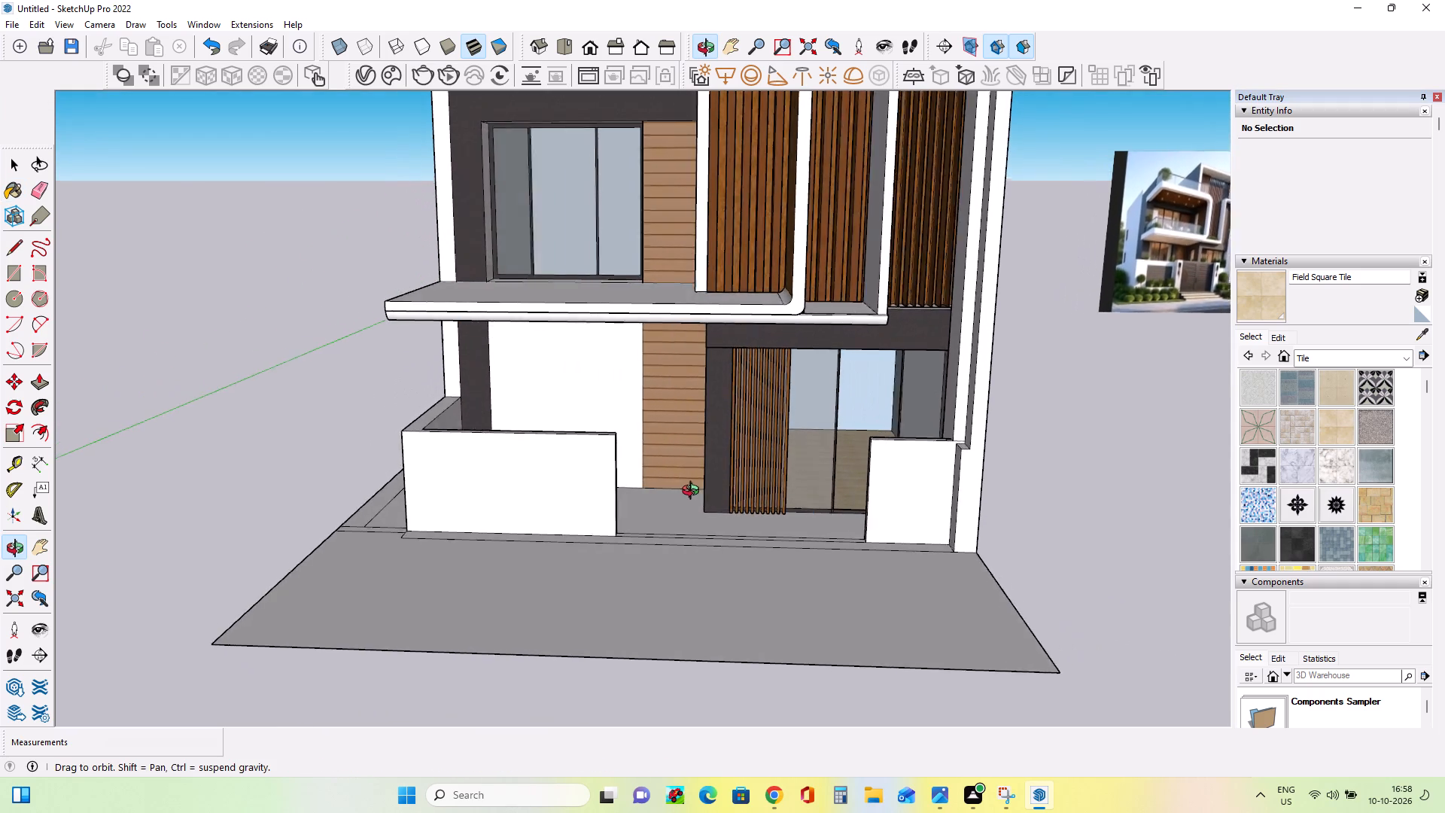
middle_click_drag(694, 492, 730, 480)
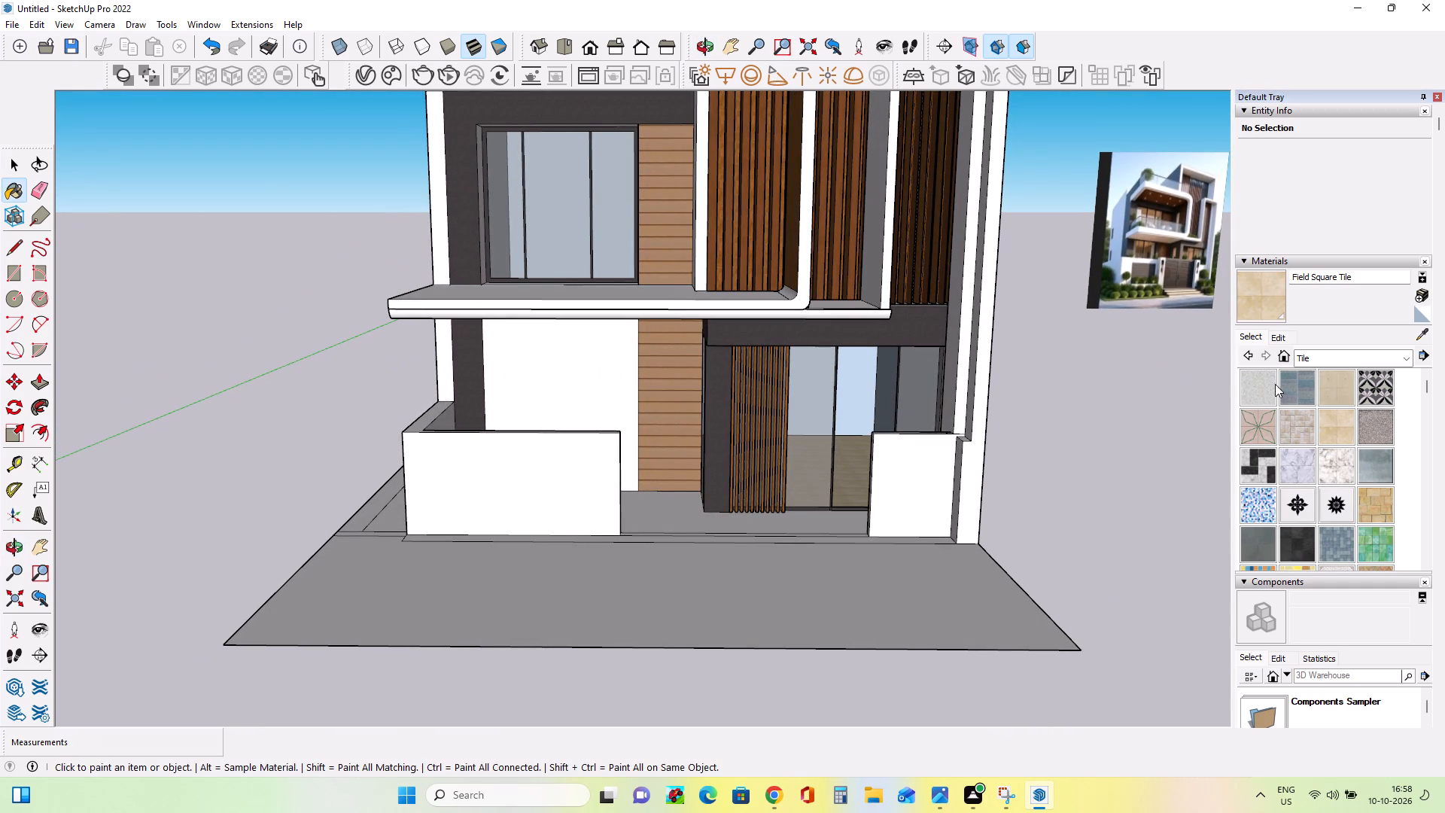
left_click(1260, 386)
left_click(850, 403)
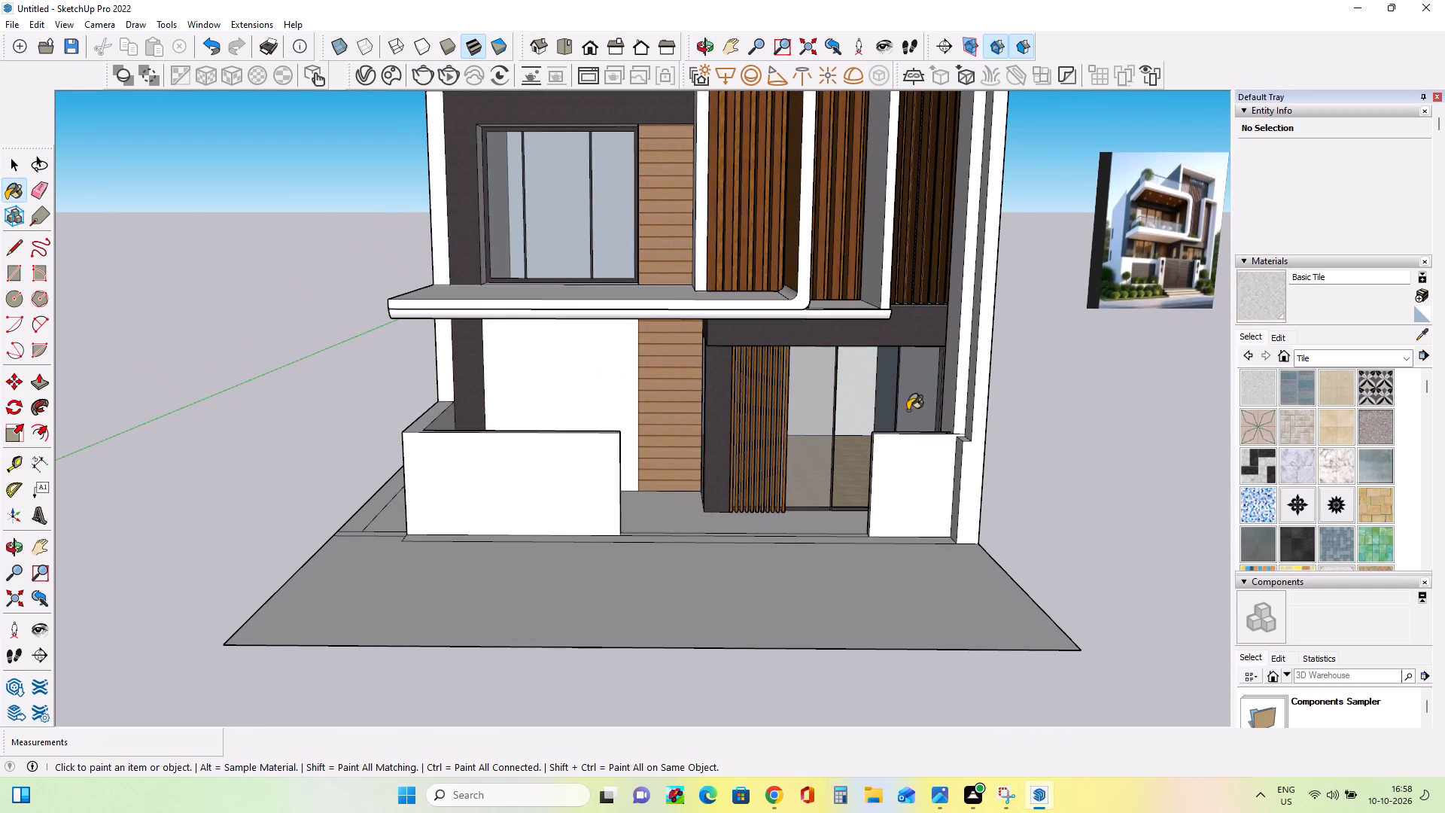
middle_click_drag(908, 410, 1072, 397)
left_click(836, 410)
middle_click_drag(942, 440, 750, 439)
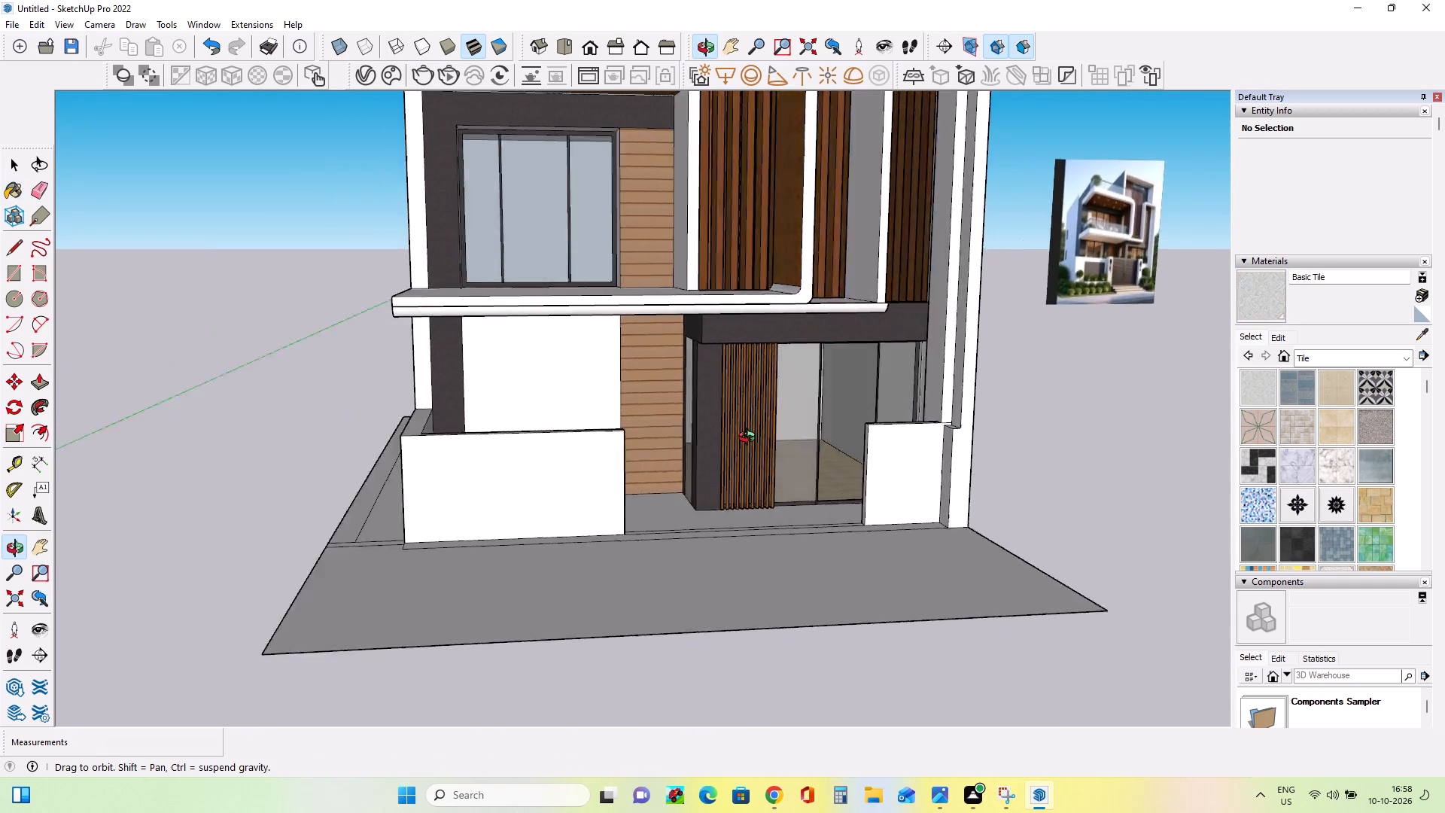
Paint the remaining interior walls visible through the ground-floor window with Basic Tile.
middle_click_drag(750, 439, 540, 455)
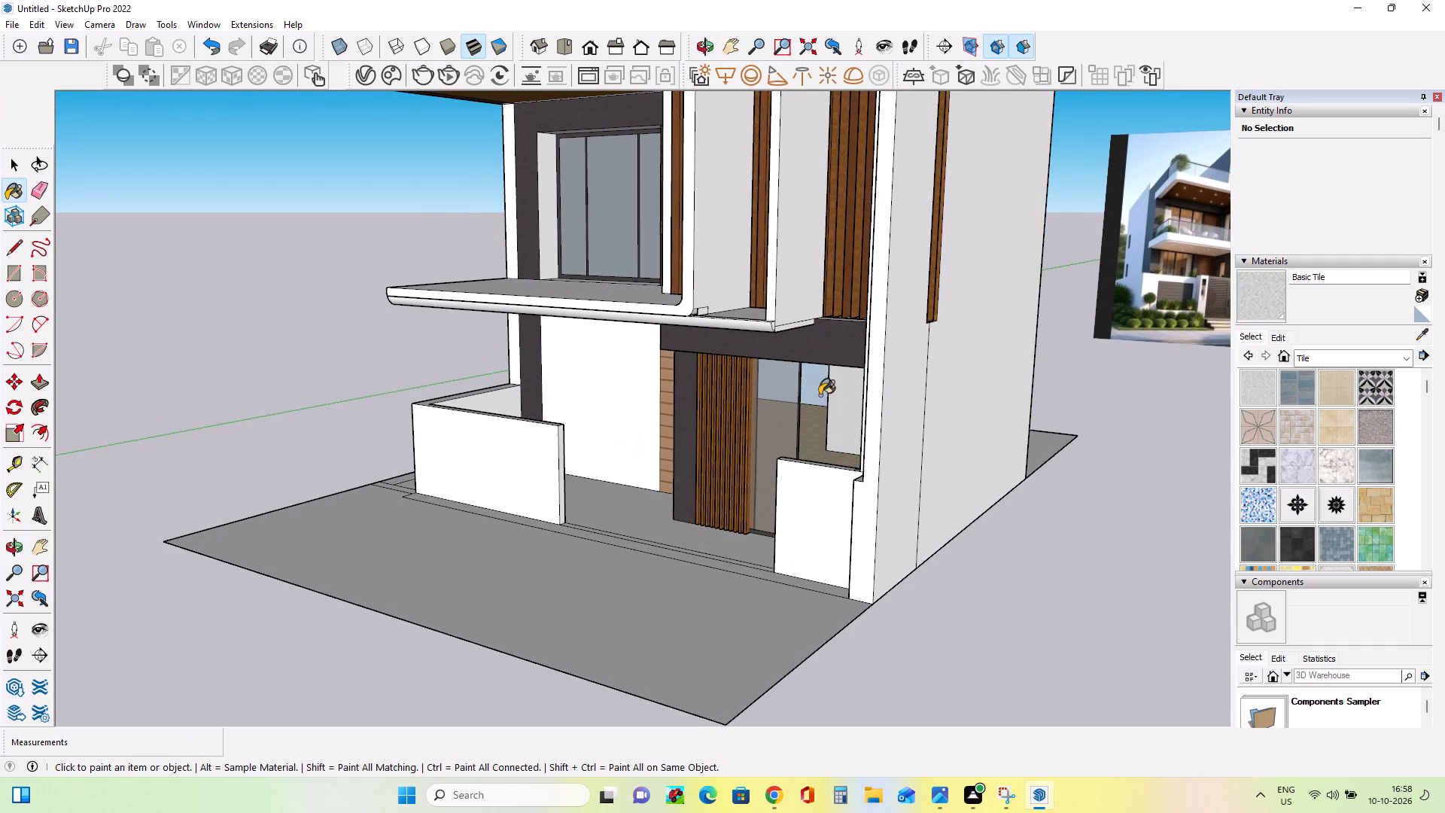
left_click(820, 395)
middle_click_drag(820, 412, 776, 293)
middle_click_drag(829, 370, 791, 391)
scroll(790, 385, "up", 4)
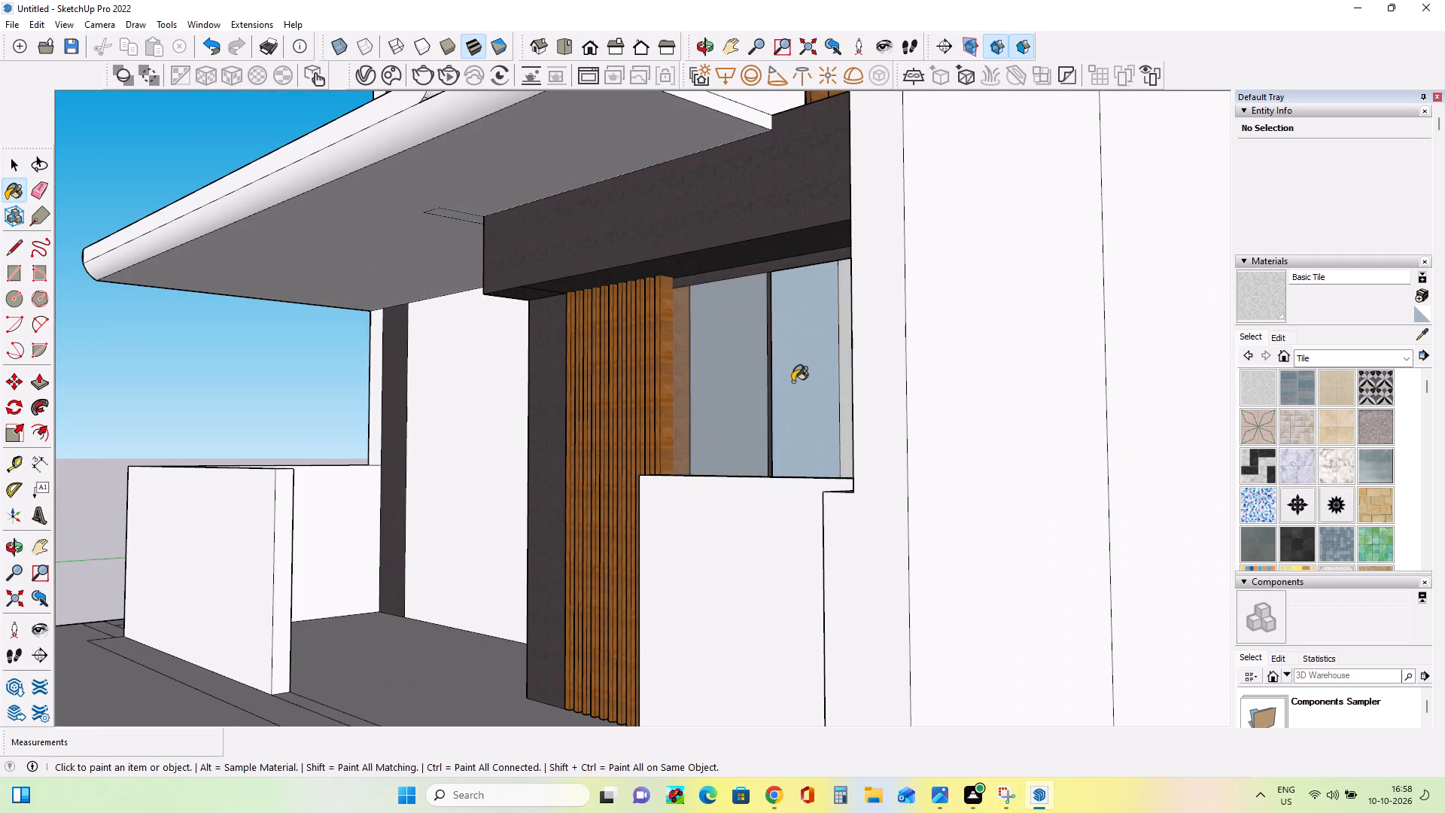
left_click(792, 382)
Draw a vertical line between the bottom and top frame edges of the ground-floor window to re-form the missing middle pane.
scroll(830, 392, "down", 7)
middle_click_drag(783, 411, 1053, 499)
middle_click_drag(639, 442, 753, 473)
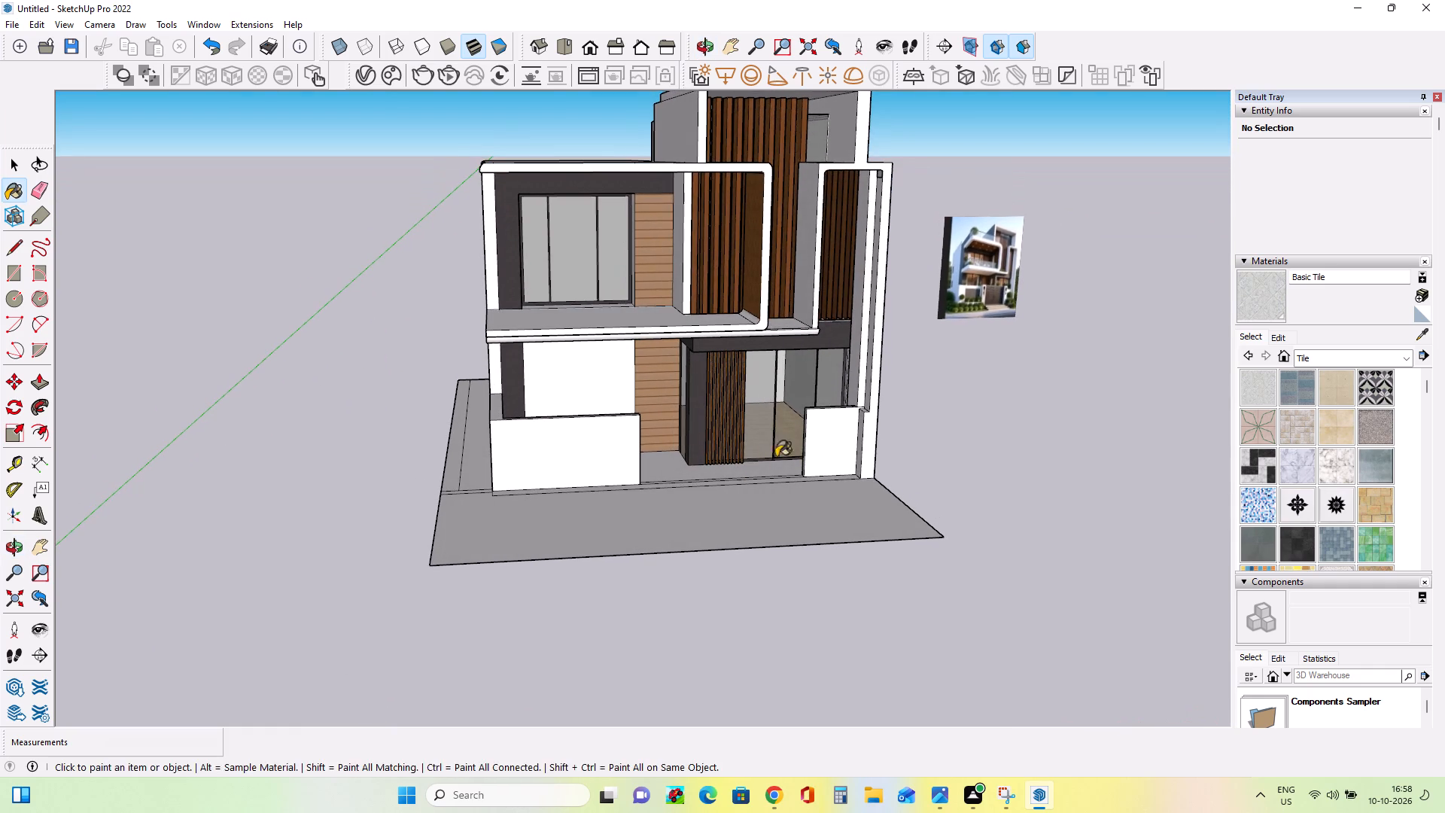
middle_click_drag(800, 450, 801, 434)
scroll(781, 431, "up", 2)
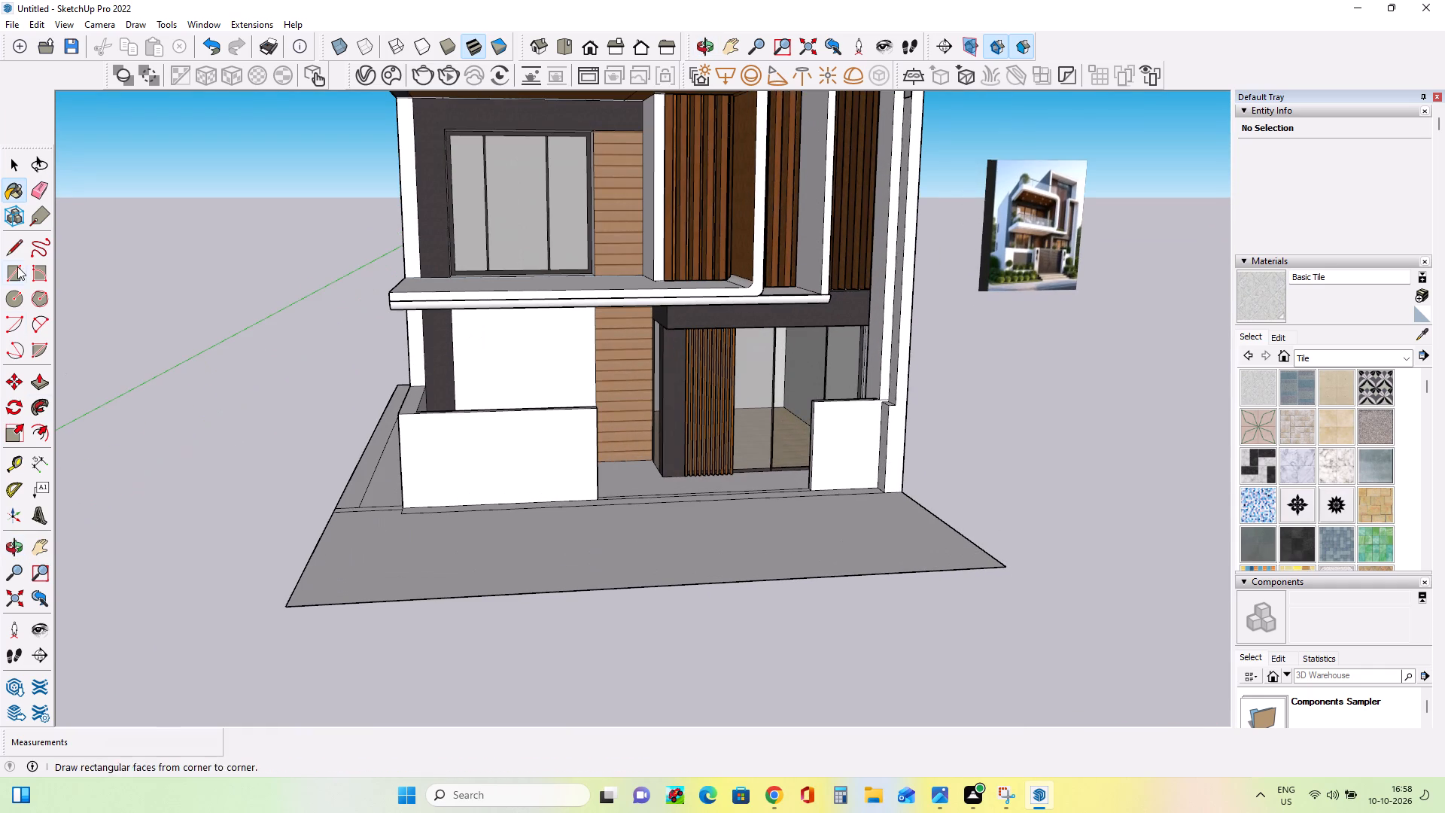
left_click(20, 244)
middle_click_drag(814, 504, 827, 564)
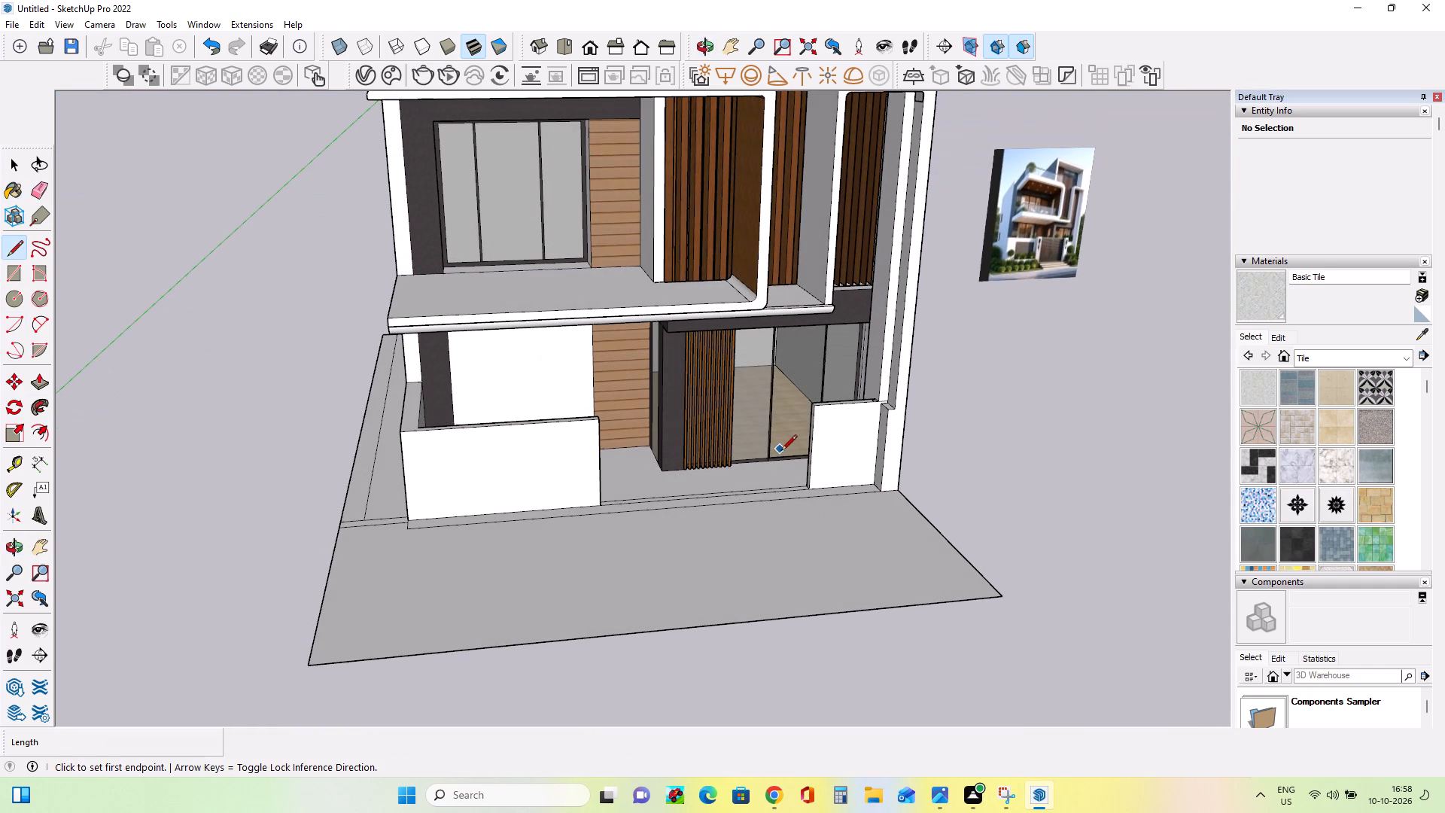
left_click(783, 457)
middle_click_drag(792, 370, 773, 239)
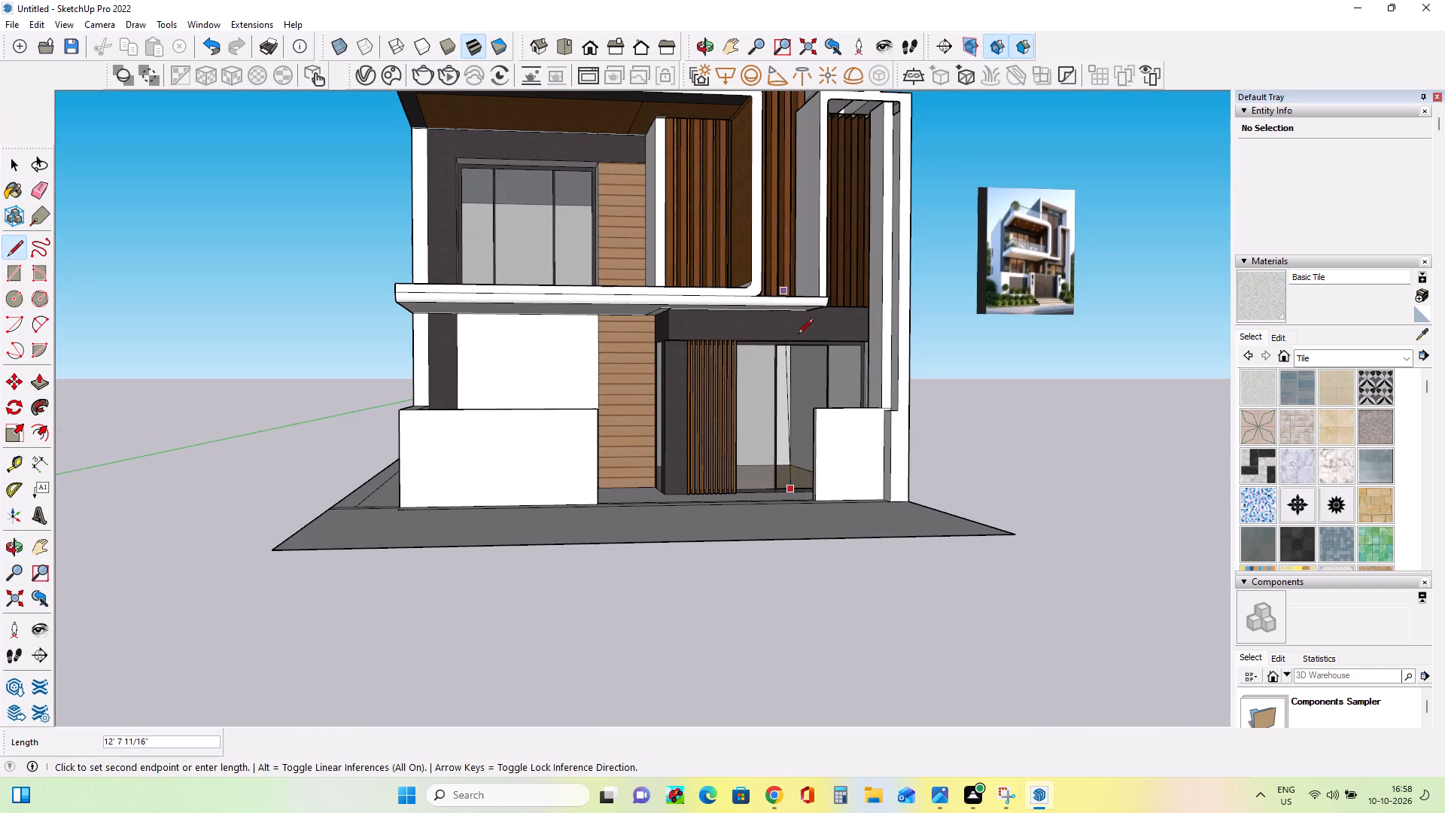
left_click(799, 350)
Erase the extra vertical line dividing the re-formed middle pane of the ground-floor window.
middle_click_drag(822, 423, 828, 445)
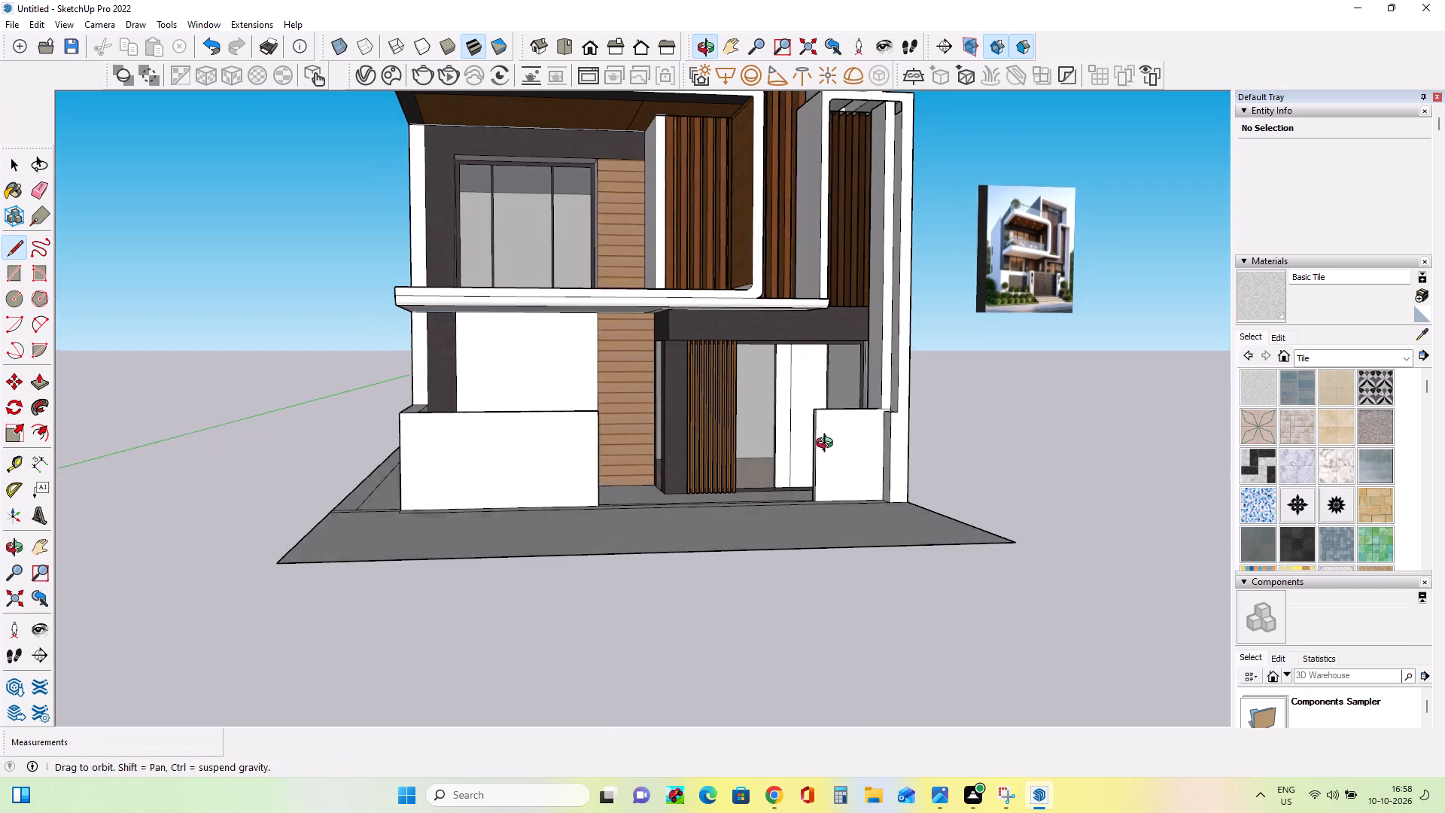
middle_click_drag(828, 445, 829, 449)
scroll(780, 481, "up", 2)
left_click(30, 192)
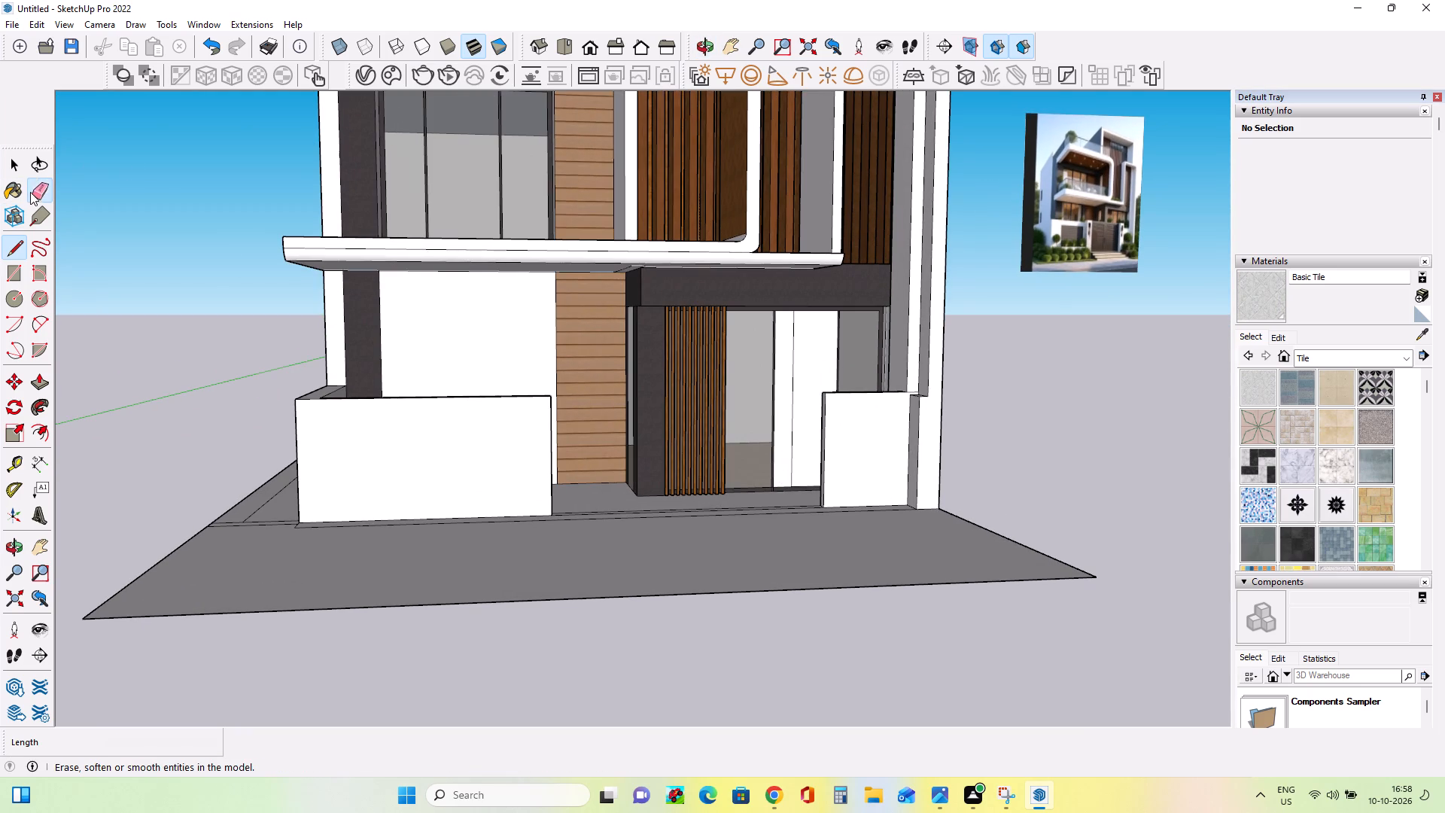
left_click(794, 349)
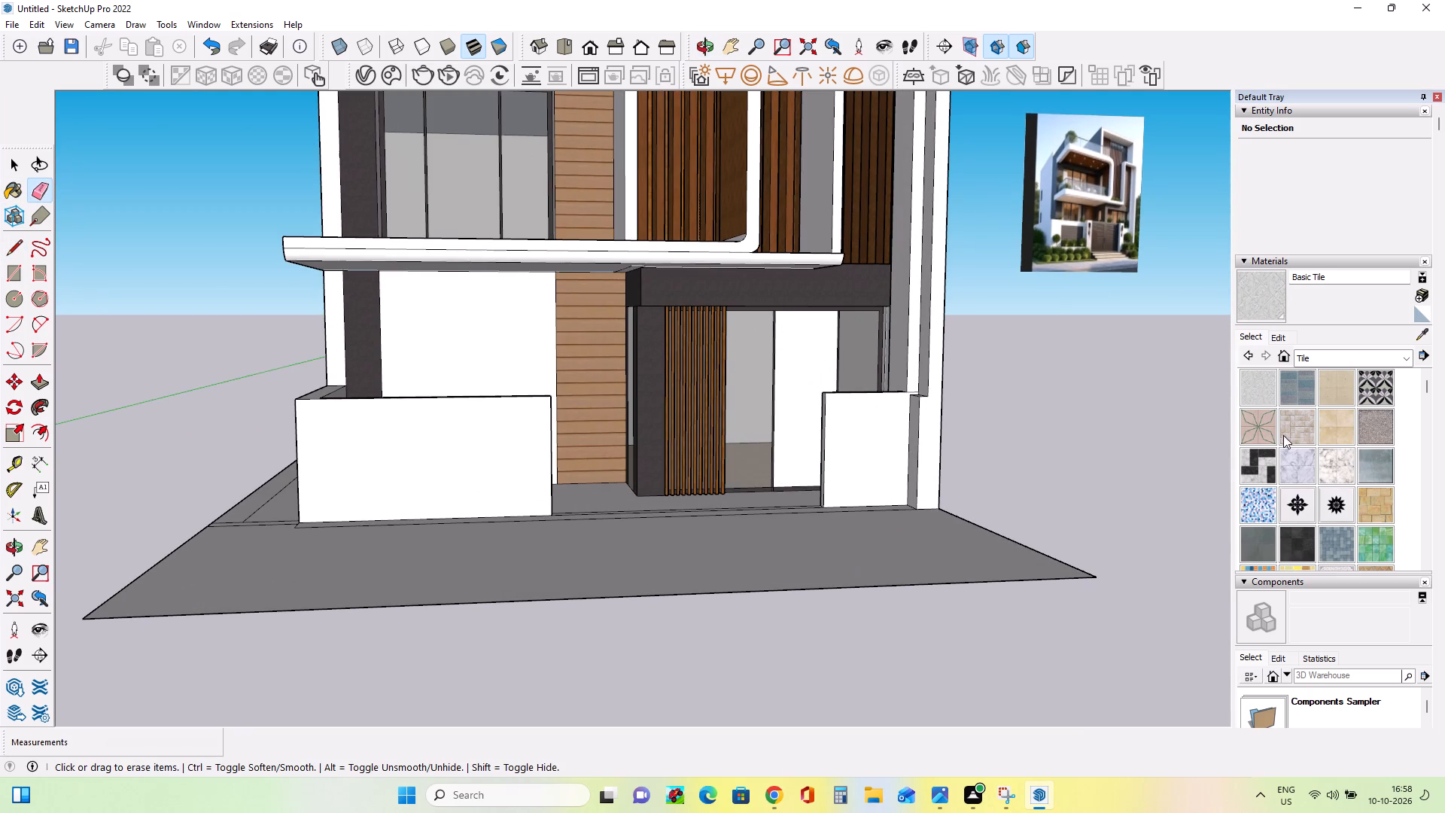
Paint the middle pane of the ground-floor window with Translucent Glass Gray from the In Model materials.
left_click(1324, 352)
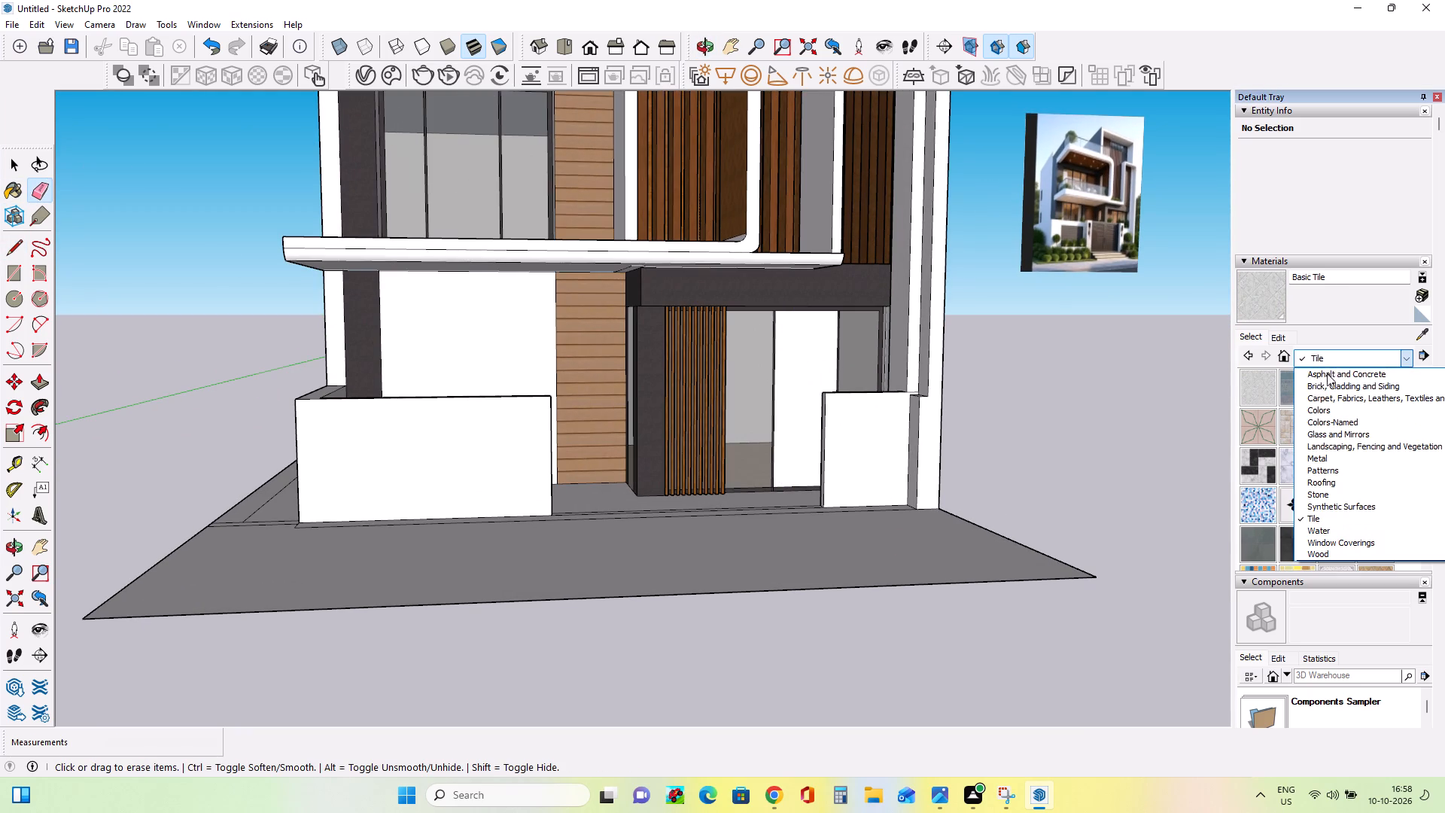
scroll(1327, 382, "up", 9)
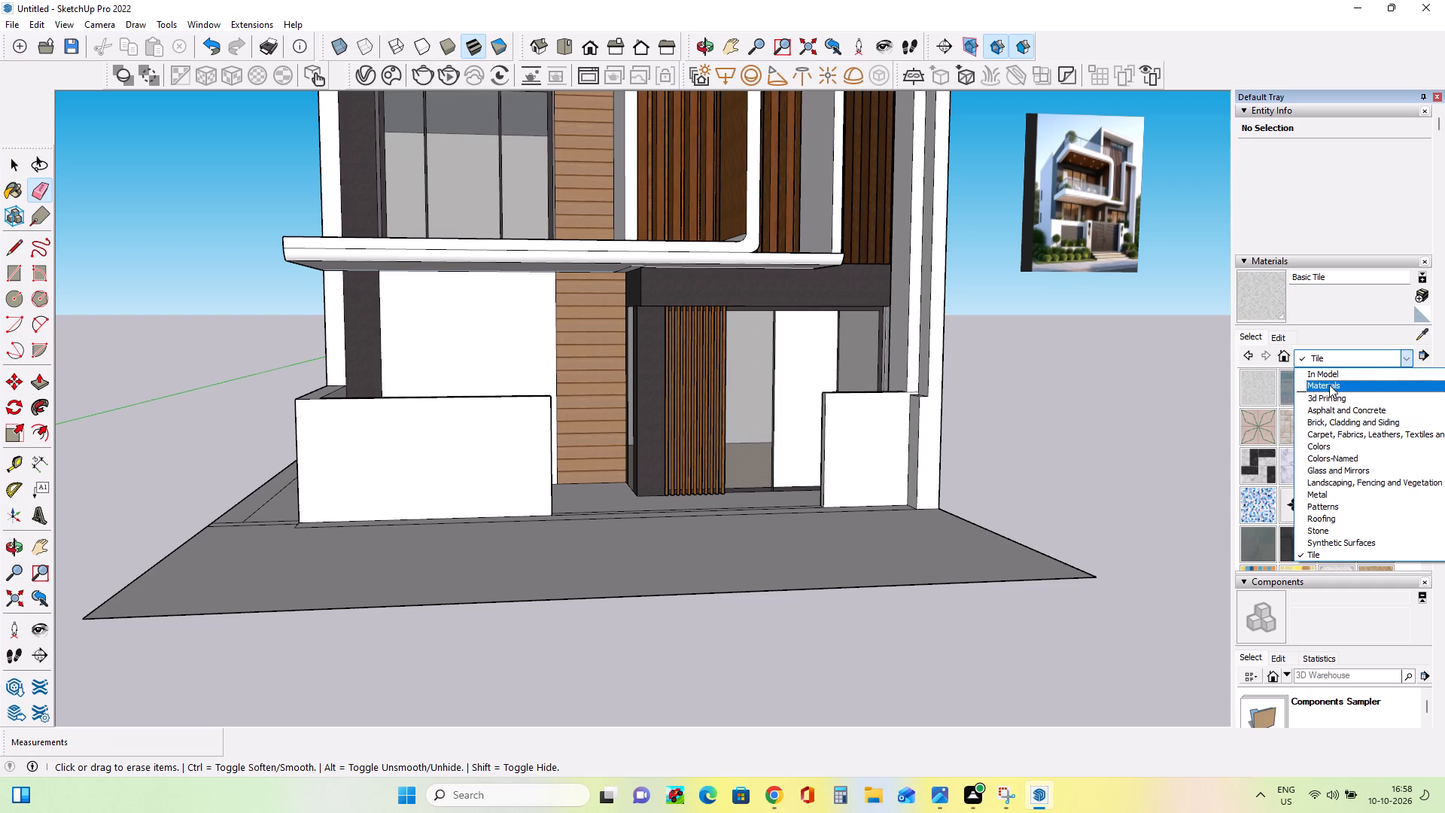
left_click(1328, 373)
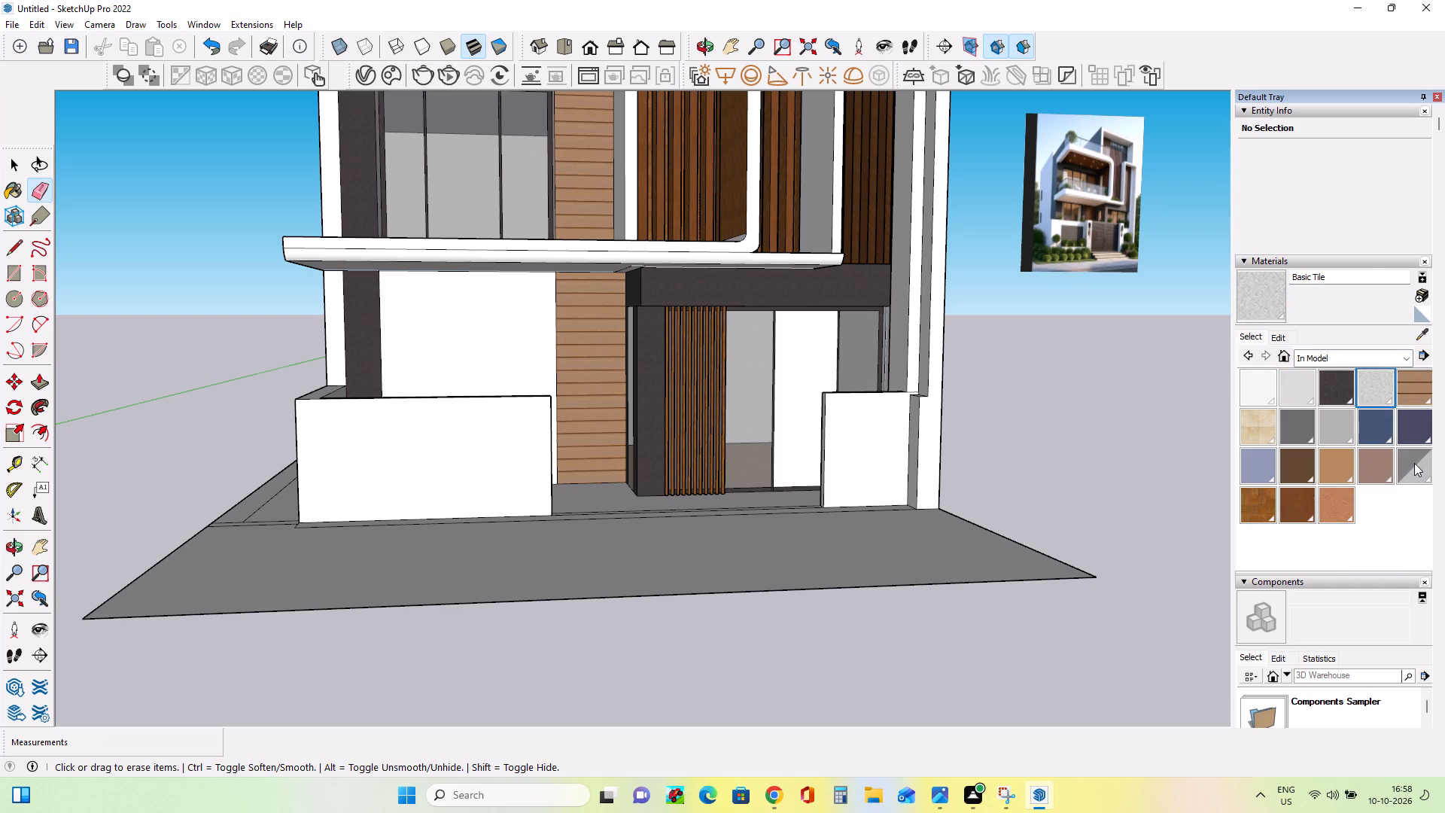
left_click(1414, 463)
left_click(808, 389)
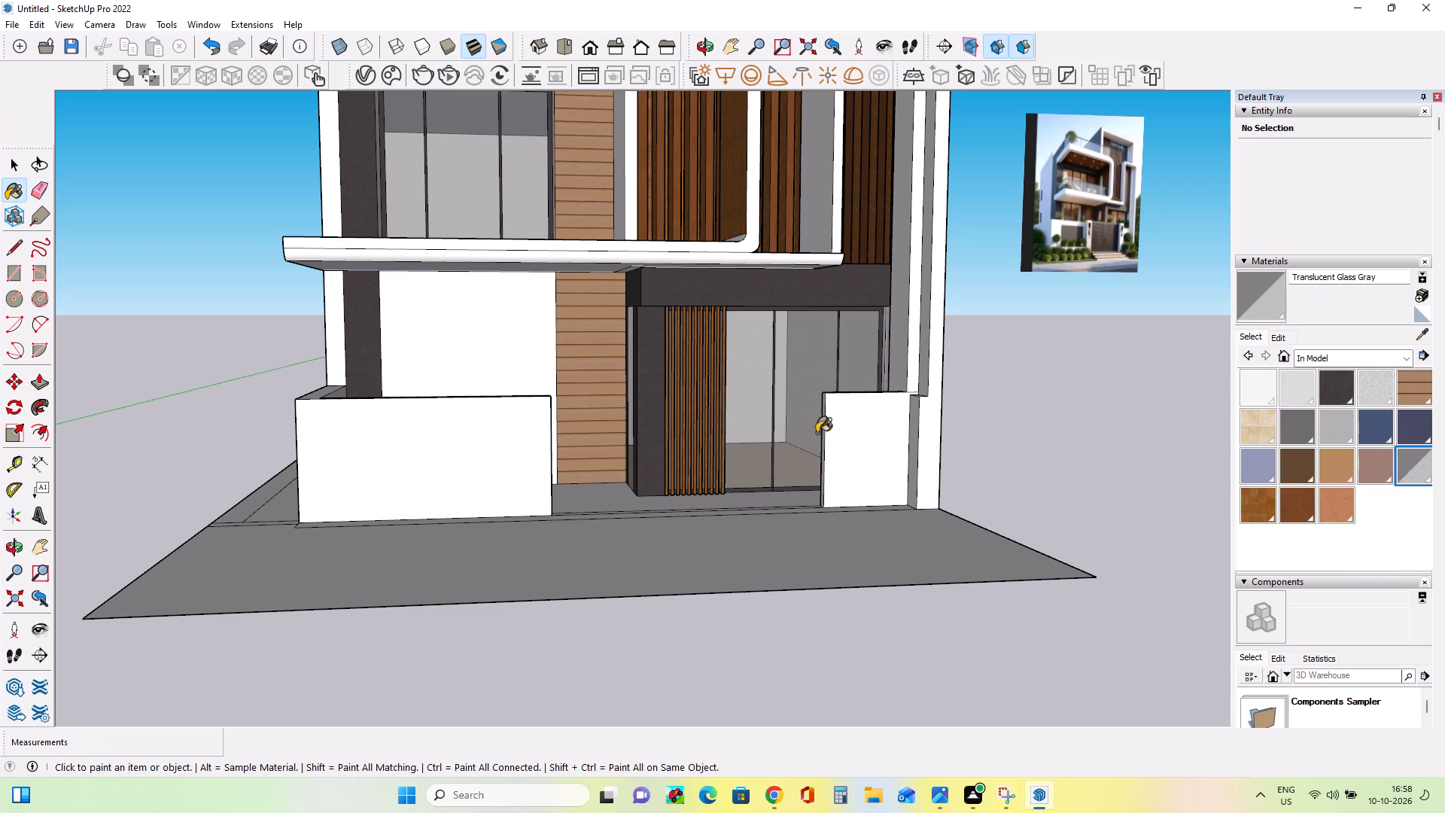
Examine the whole front facade and ground-floor entrance from several angles.
middle_click_drag(817, 434, 722, 495)
scroll(723, 496, "down", 8)
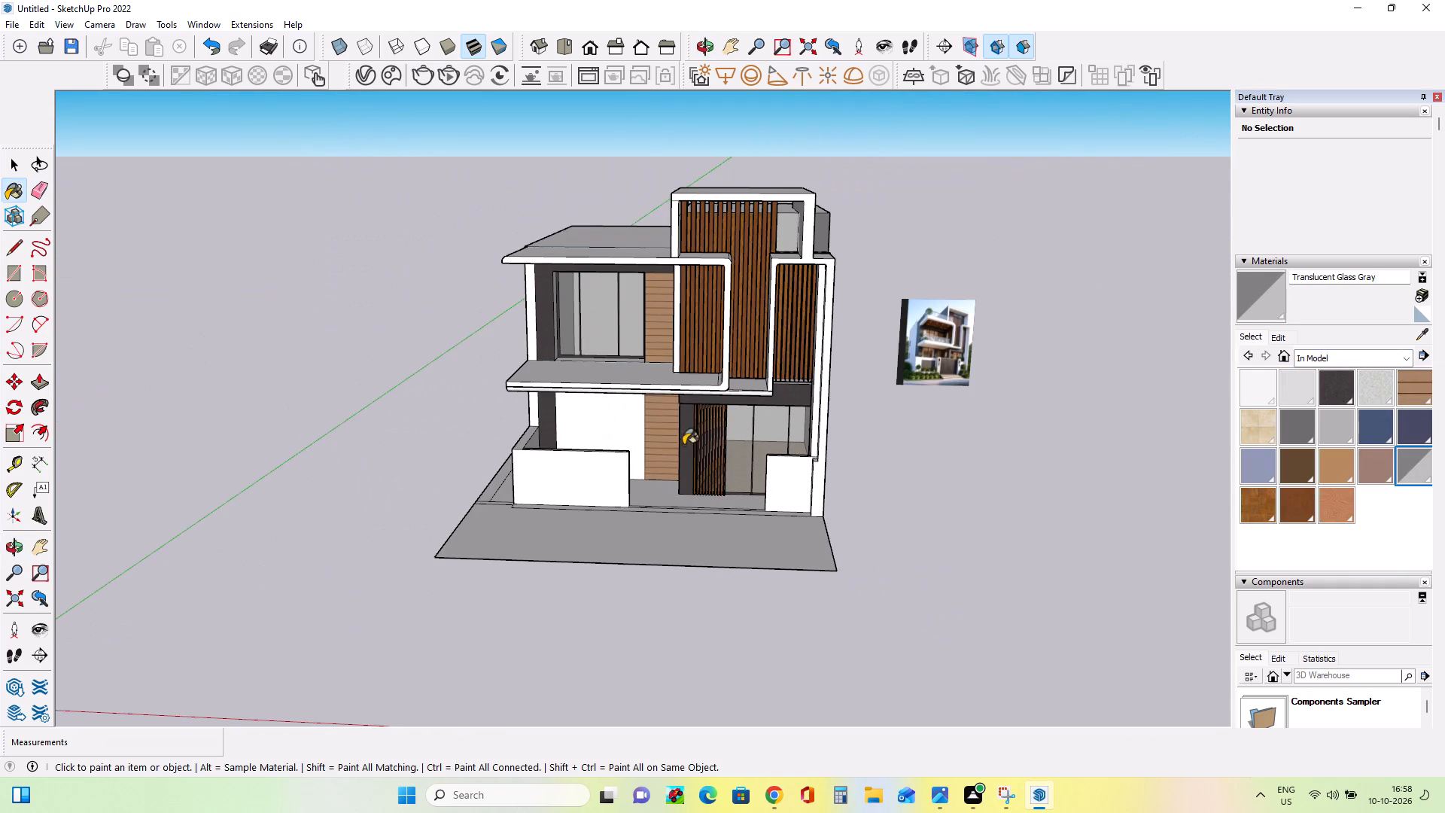
middle_click_drag(656, 409, 692, 348)
scroll(580, 400, "up", 3)
middle_click_drag(600, 408, 677, 342)
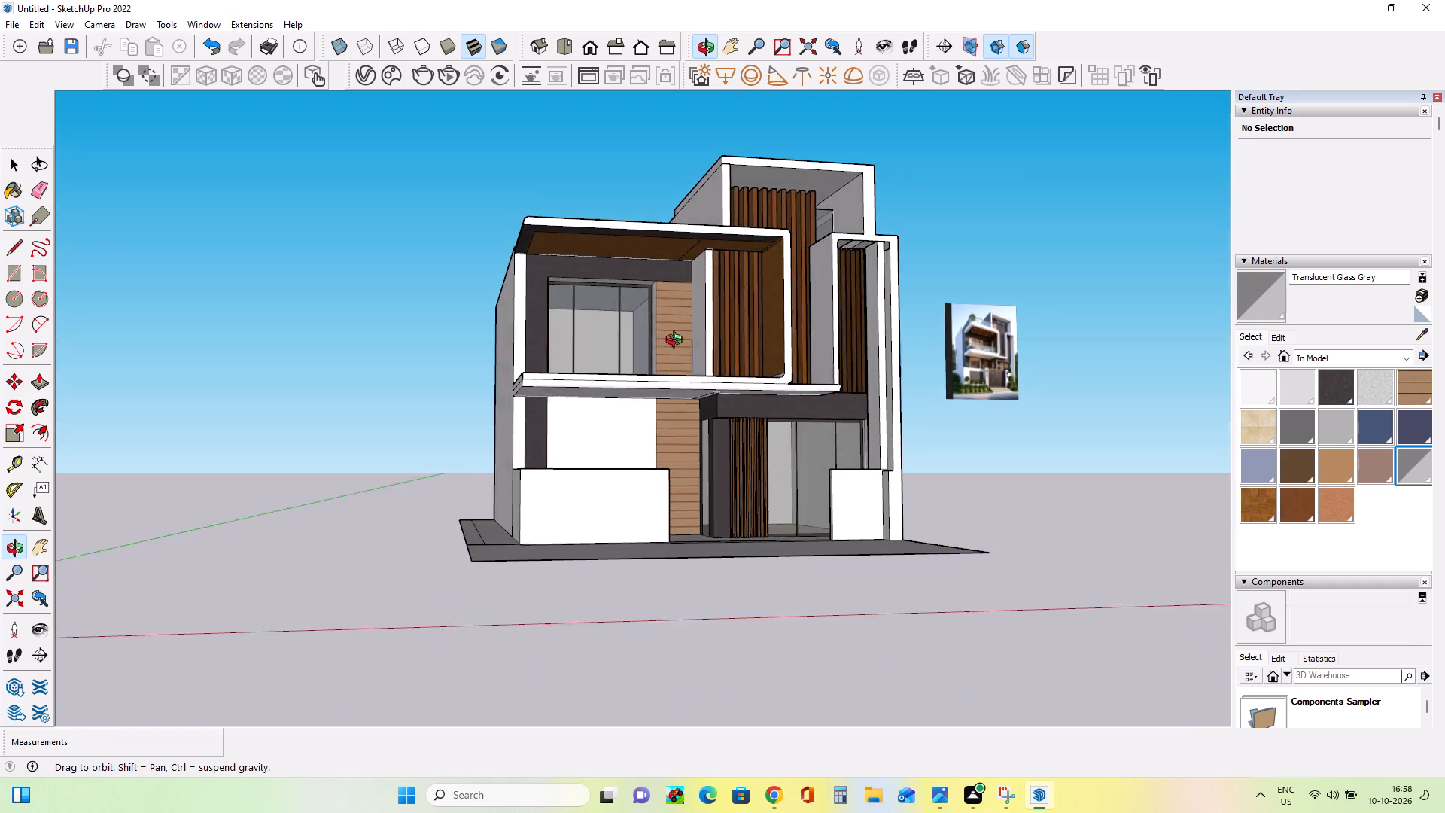
middle_click_drag(677, 342, 640, 366)
middle_click_drag(836, 486, 814, 591)
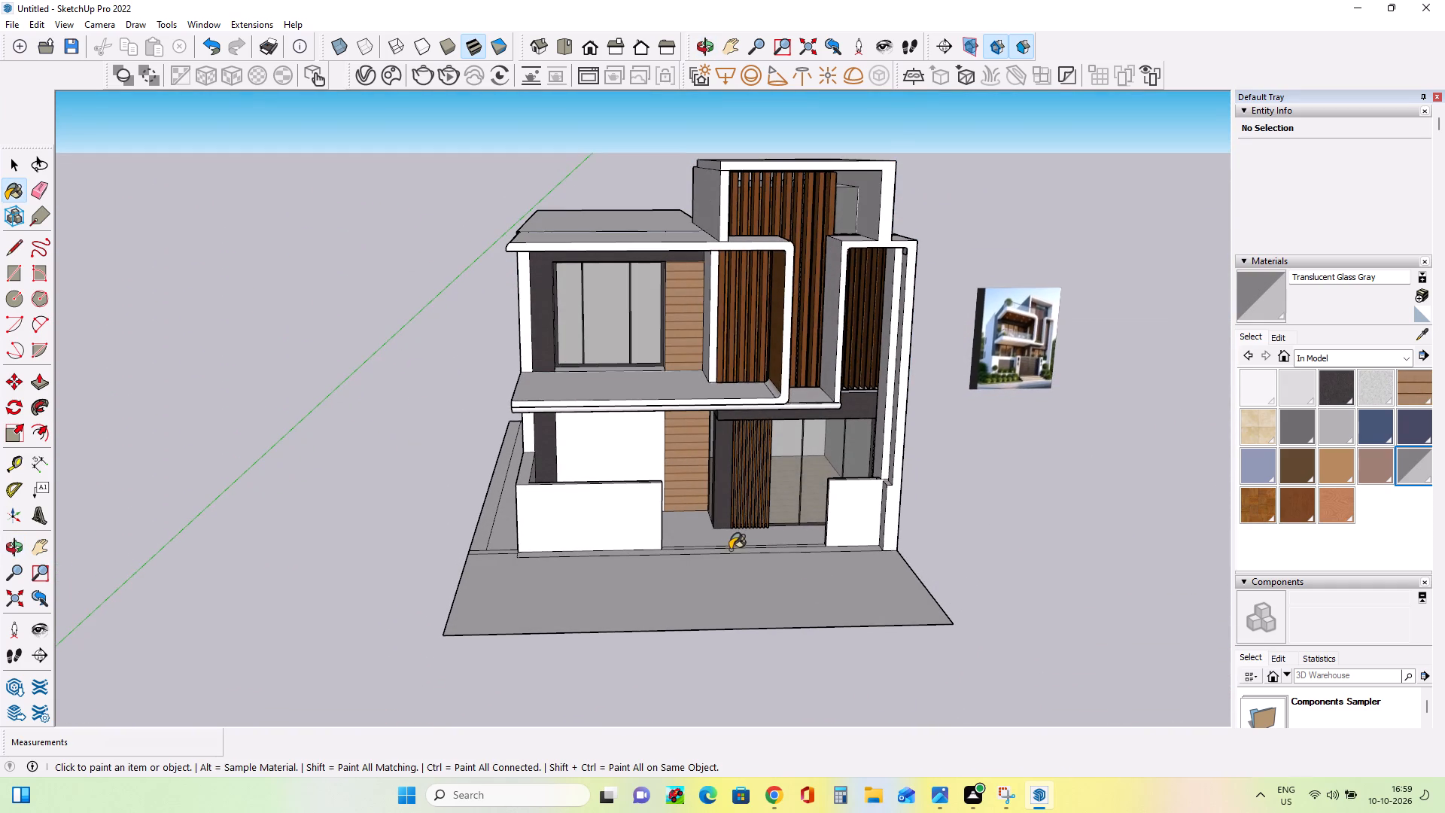
scroll(737, 550, "up", 2)
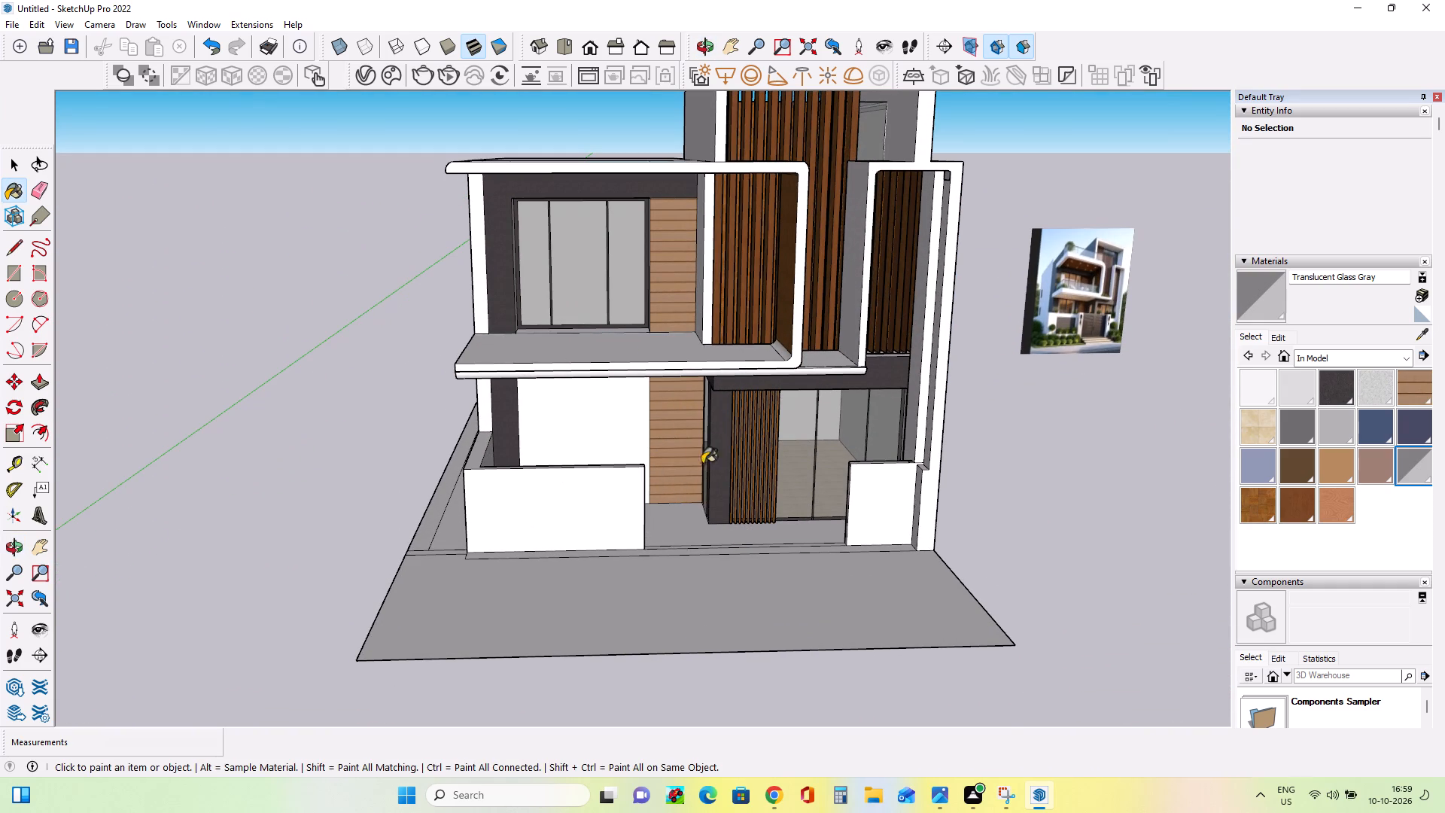
middle_click_drag(640, 478, 600, 506)
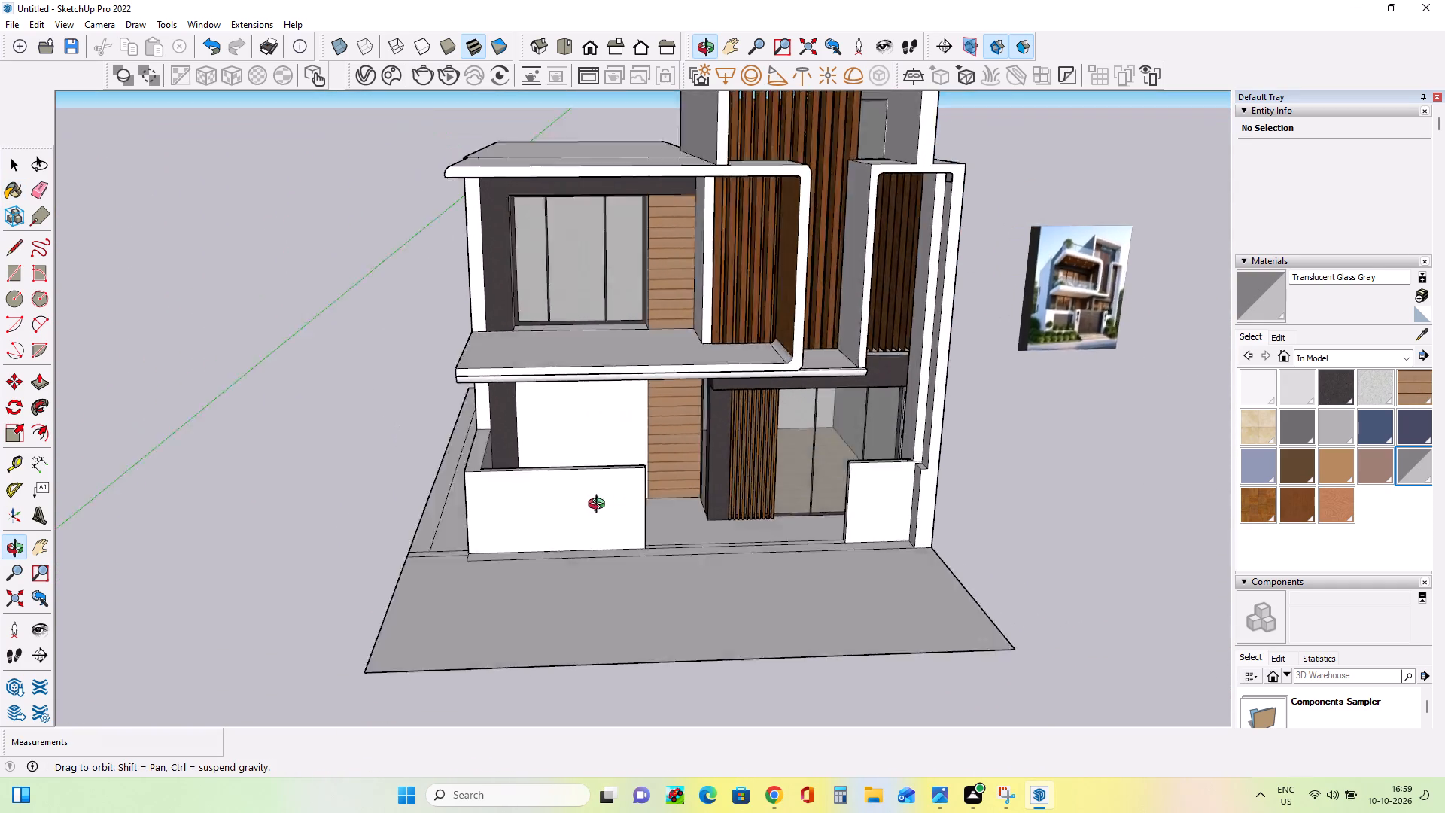
middle_click_drag(600, 506, 697, 439)
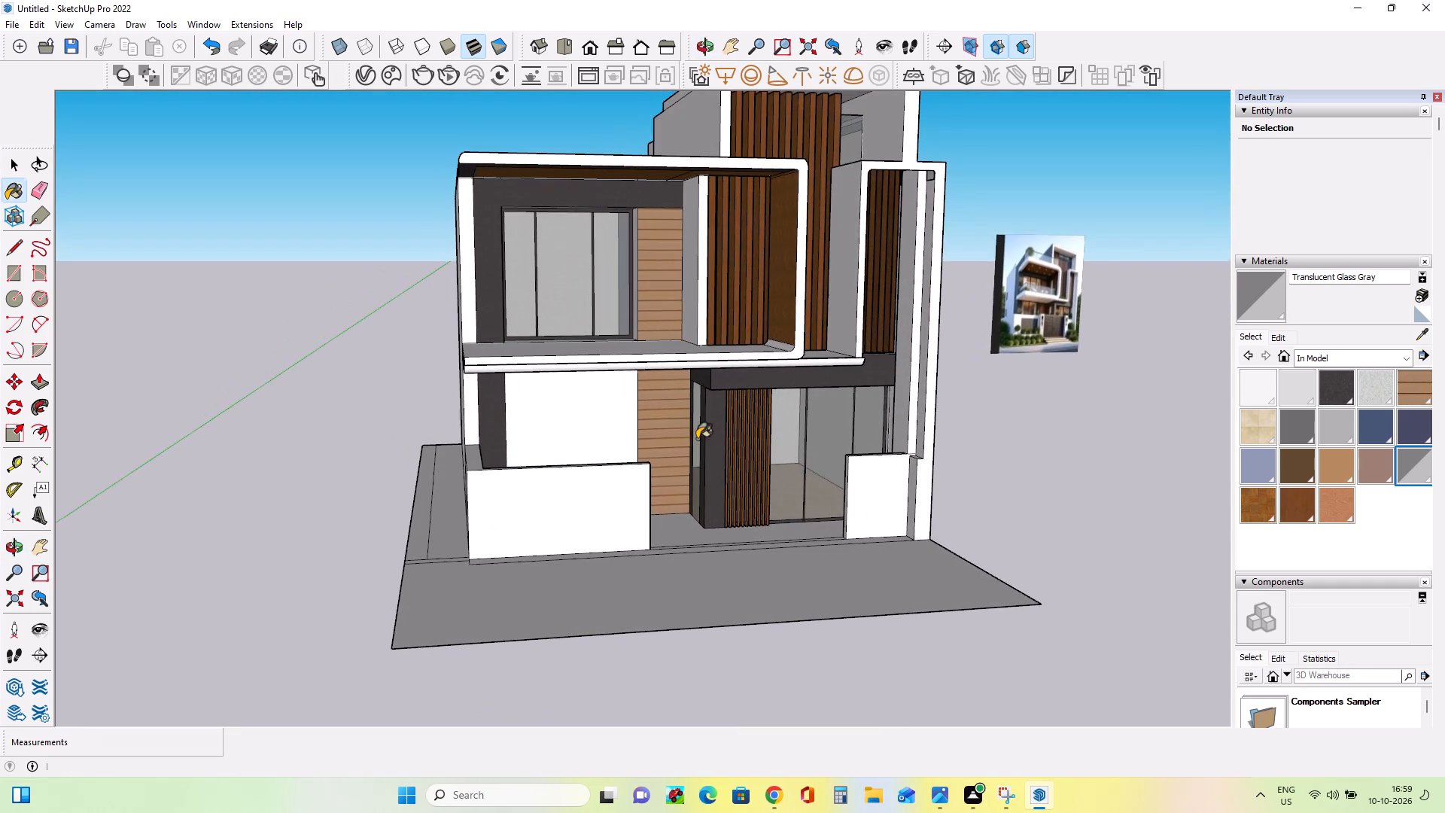
scroll(699, 473, "down", 2)
middle_click_drag(747, 504, 697, 472)
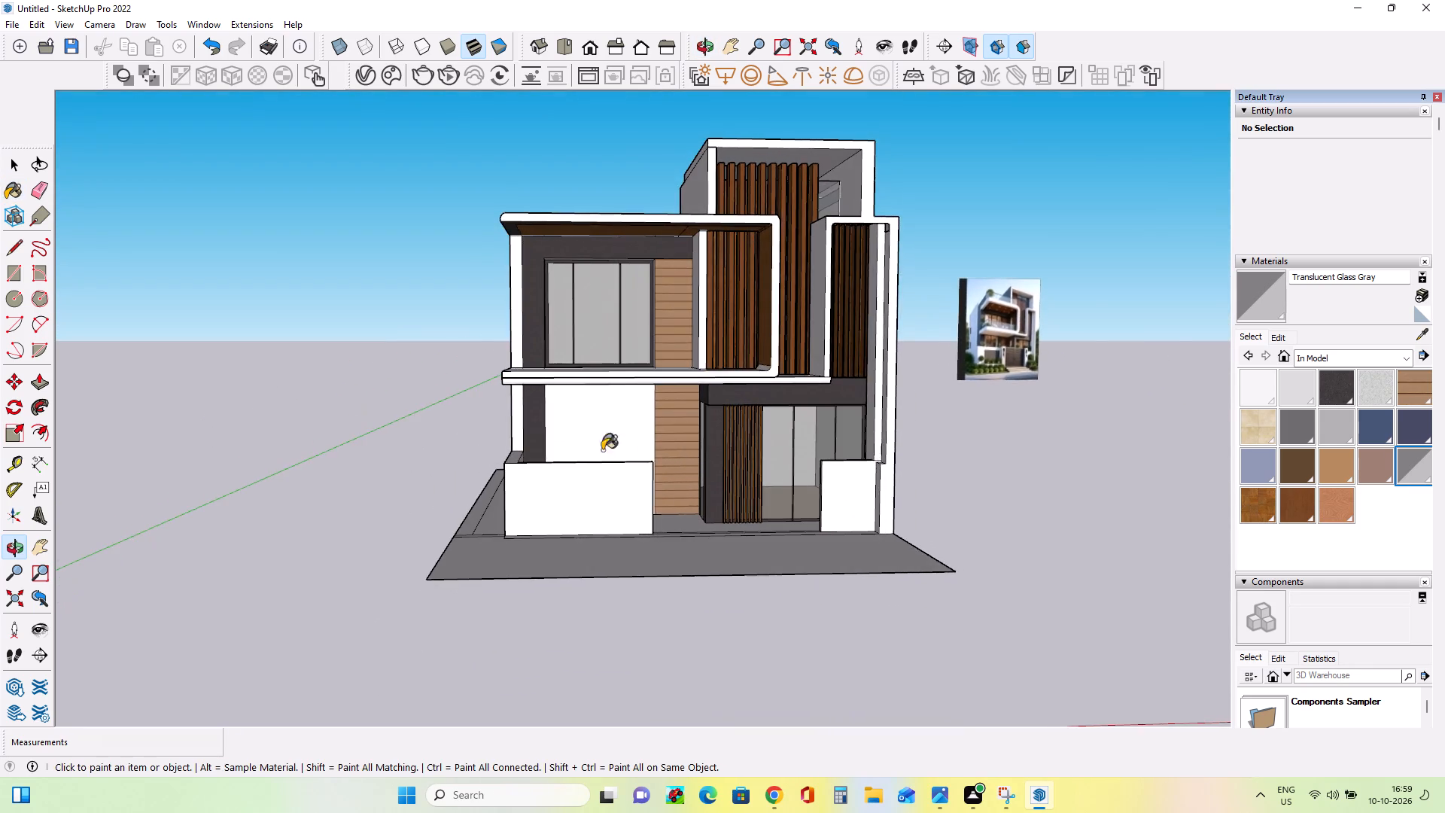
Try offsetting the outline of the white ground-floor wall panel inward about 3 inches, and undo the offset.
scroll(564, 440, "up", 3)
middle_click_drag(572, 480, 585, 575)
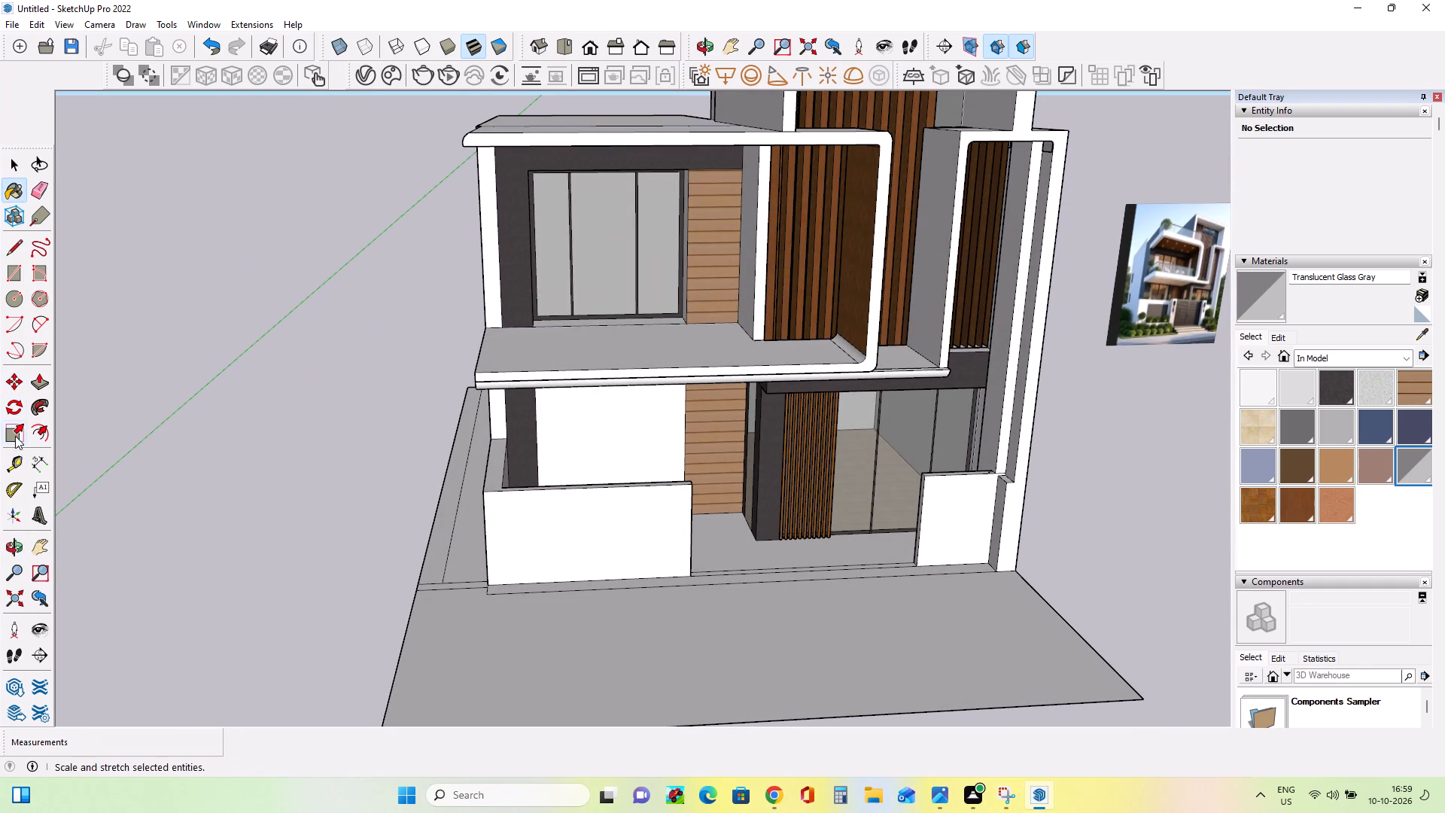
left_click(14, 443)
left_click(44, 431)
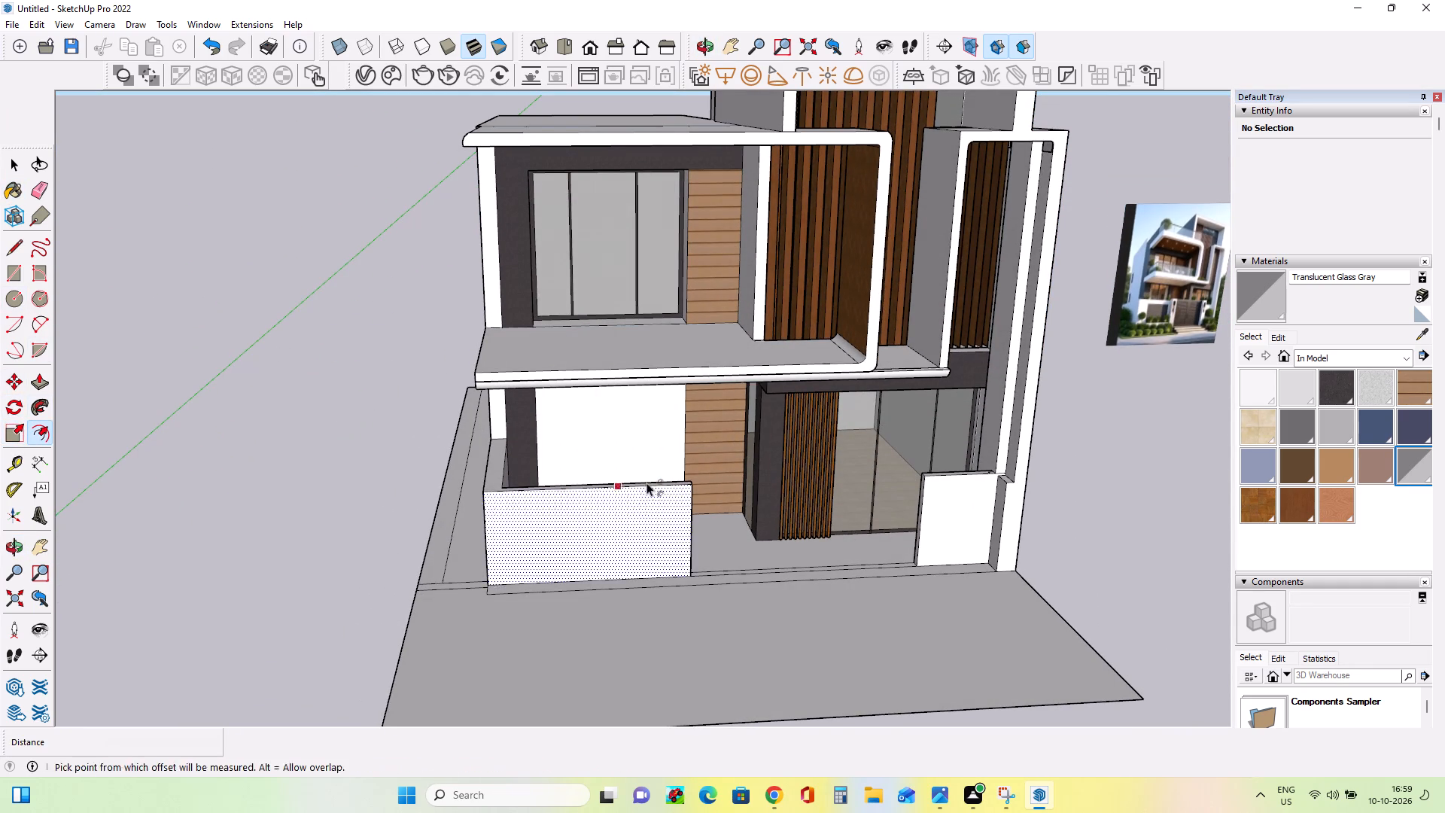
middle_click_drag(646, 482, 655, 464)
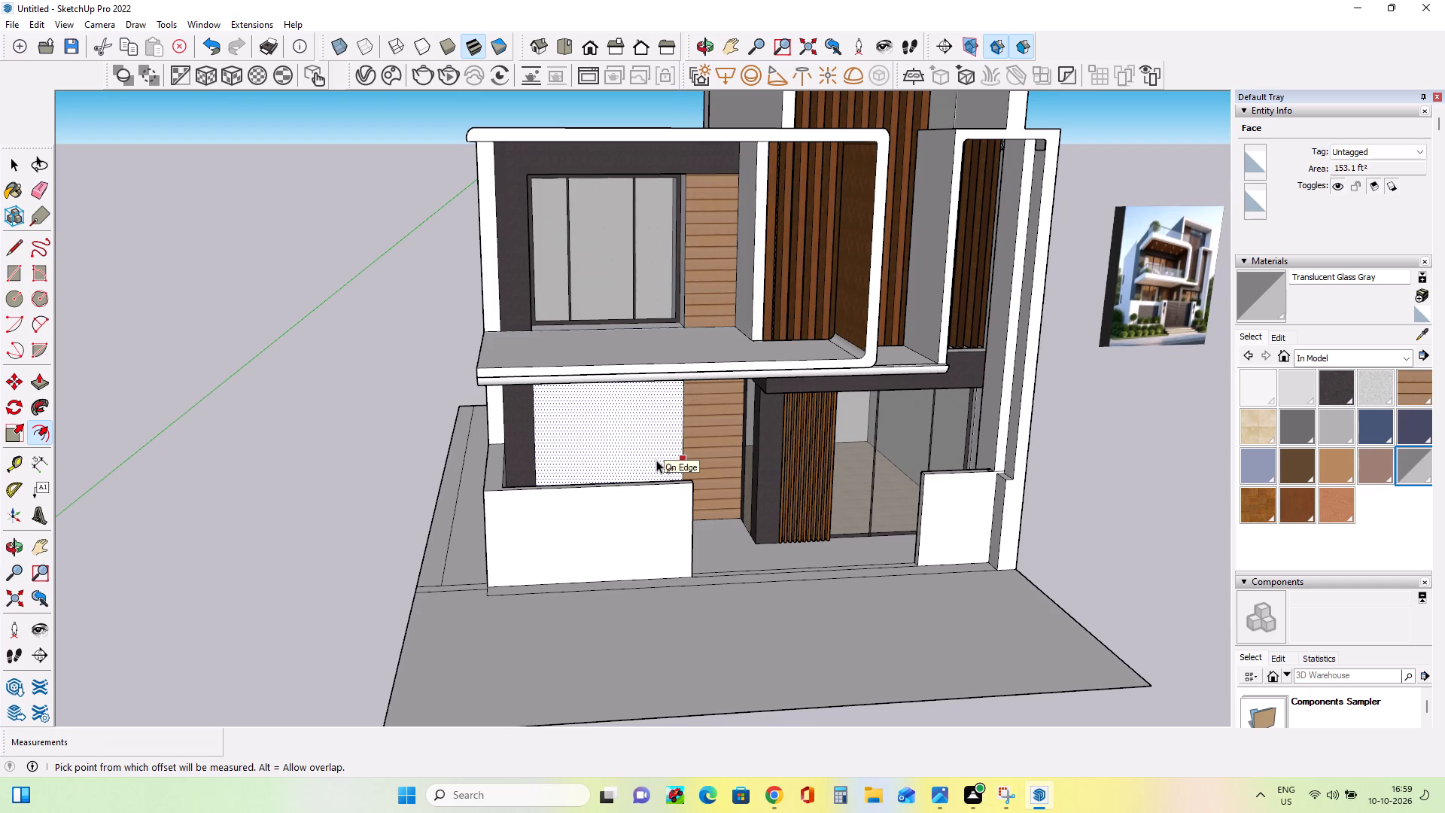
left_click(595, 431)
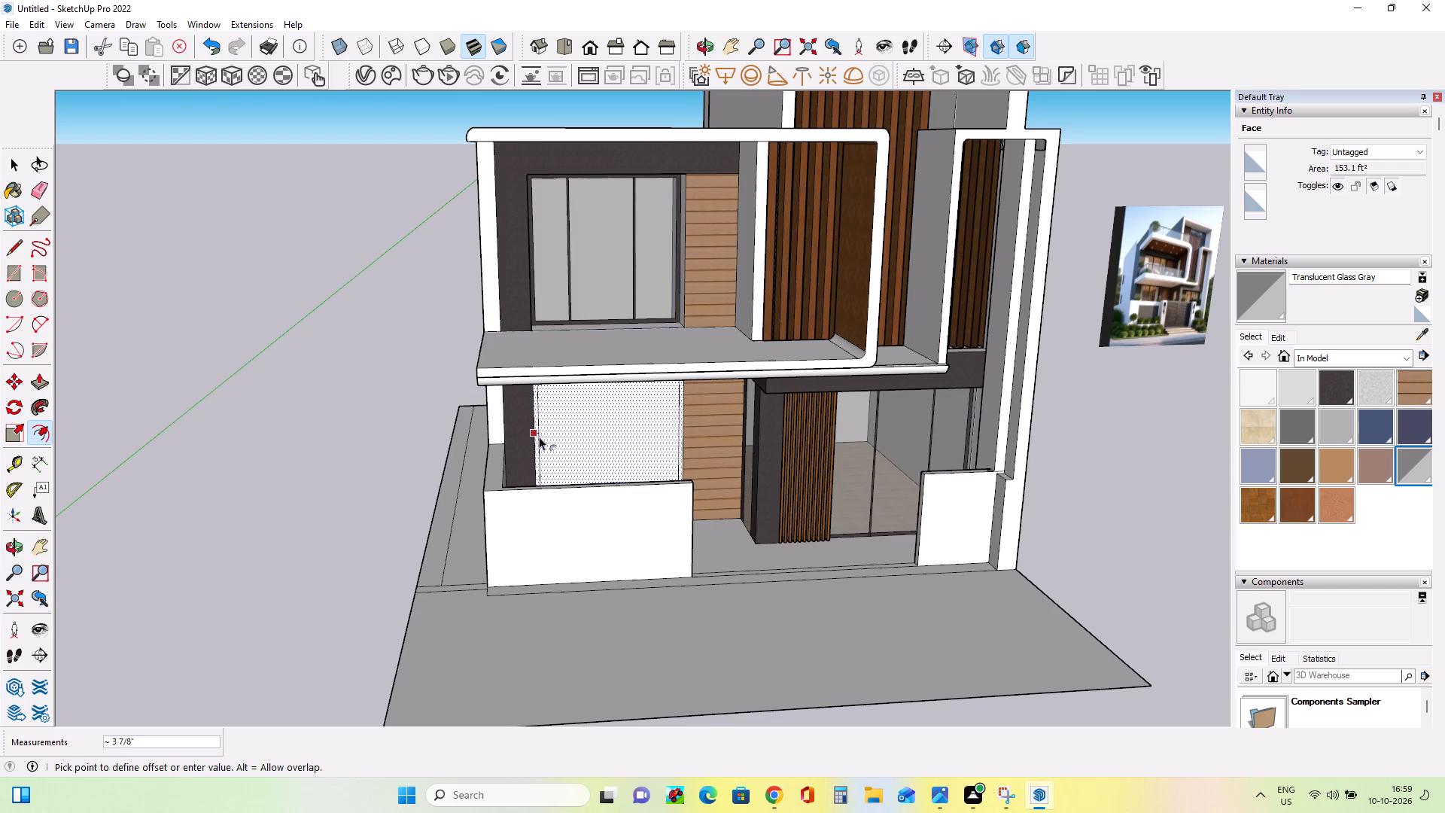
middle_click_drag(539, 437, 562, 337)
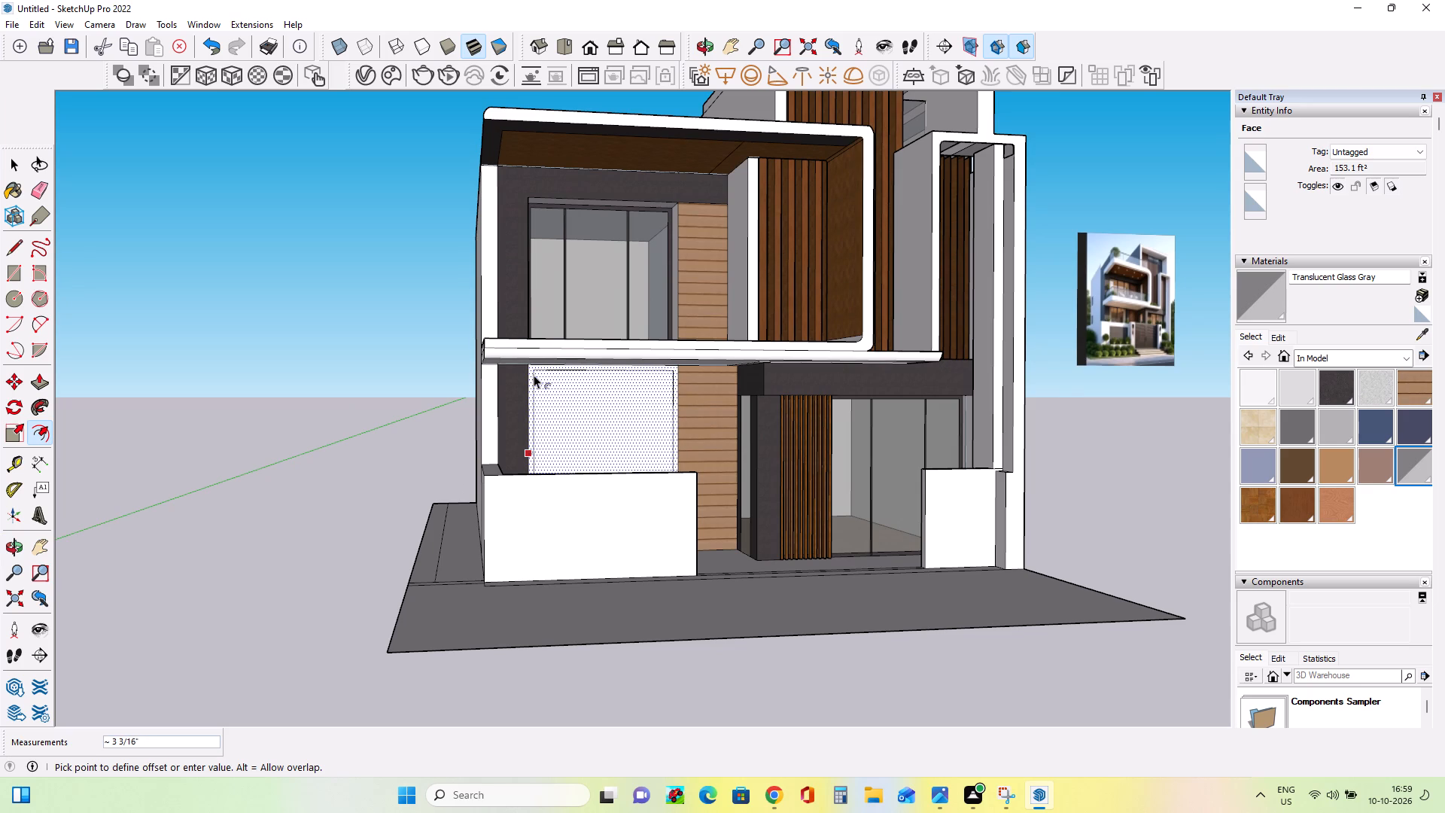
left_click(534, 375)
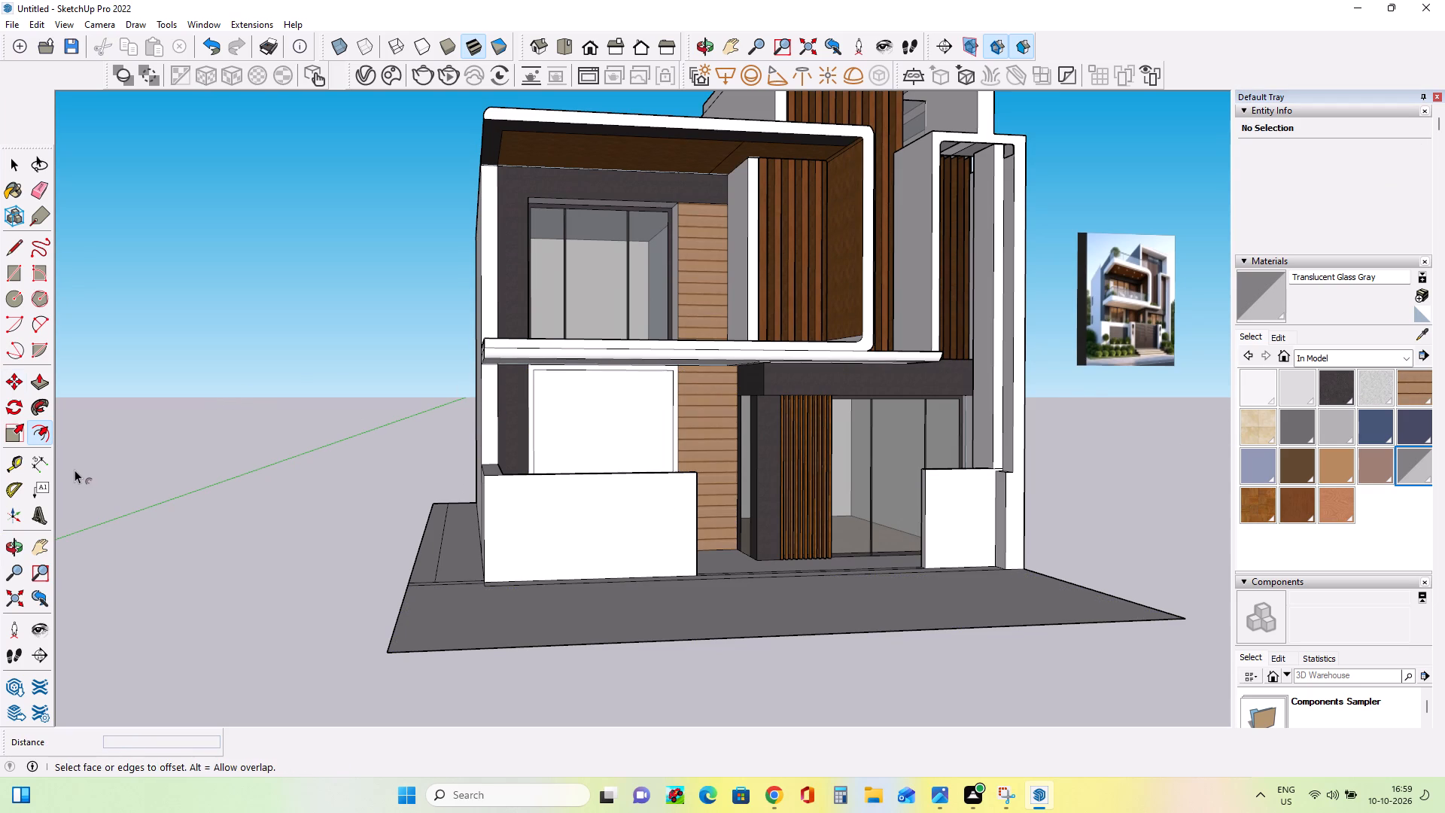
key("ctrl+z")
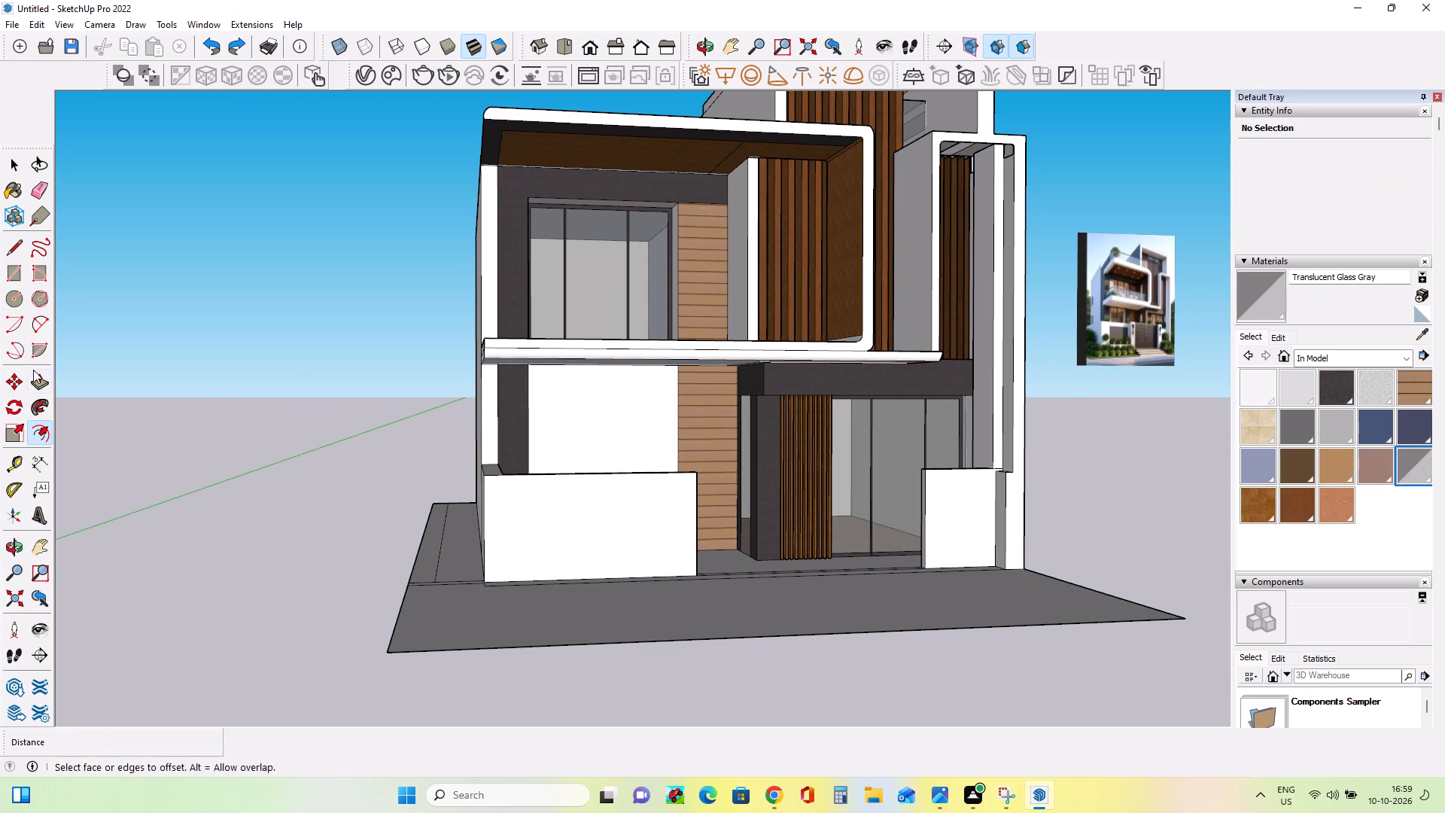
Push/Pull the white ground-floor wall panel below the balcony by about 1' 1 1/2".
left_click(36, 379)
left_click(581, 428)
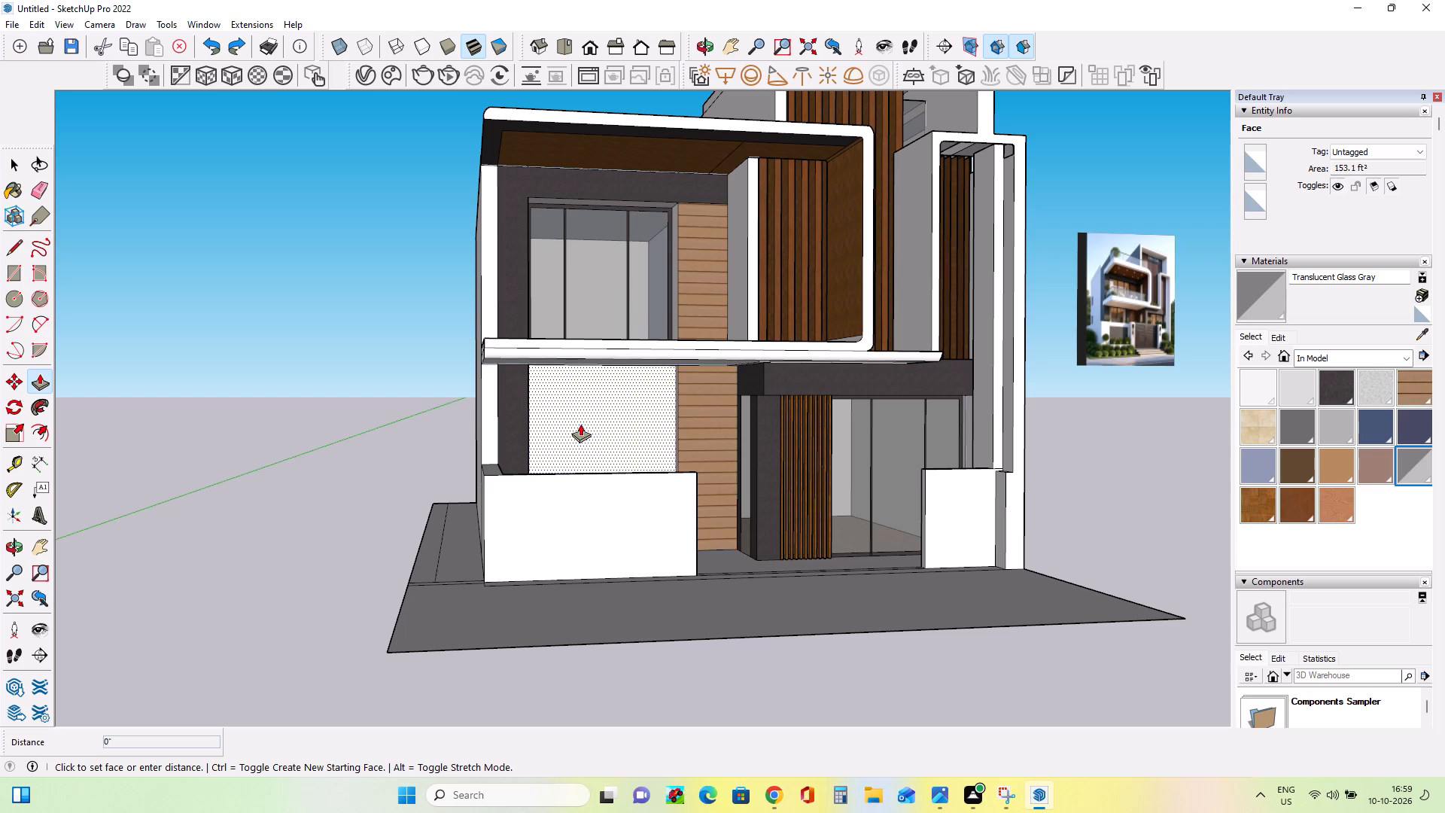
left_click(580, 424)
Offset the outline of the white ground-floor wall panel inward by about 5 1/2 inches to form a frame border.
middle_click_drag(720, 458, 612, 428)
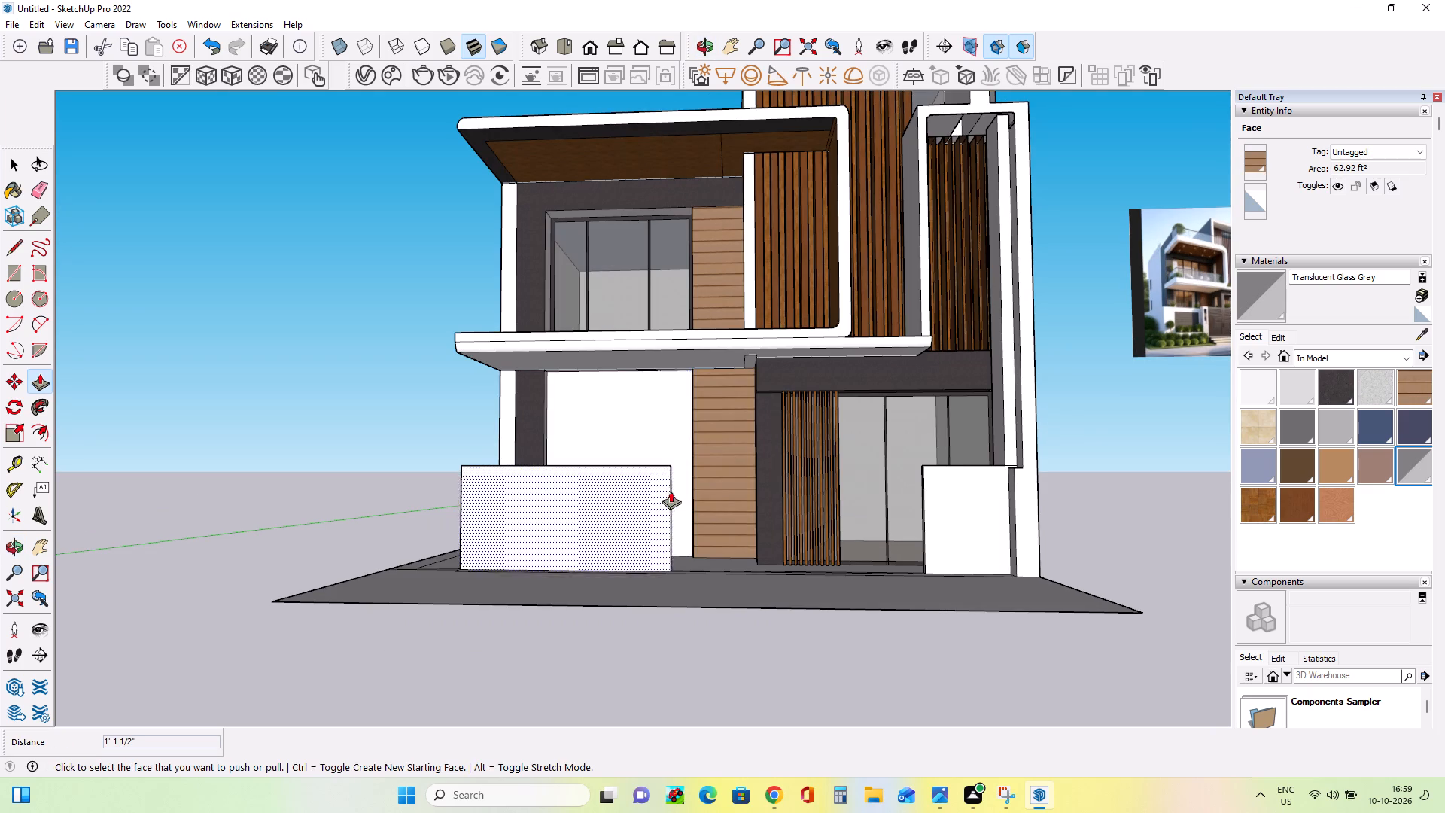
left_click(43, 429)
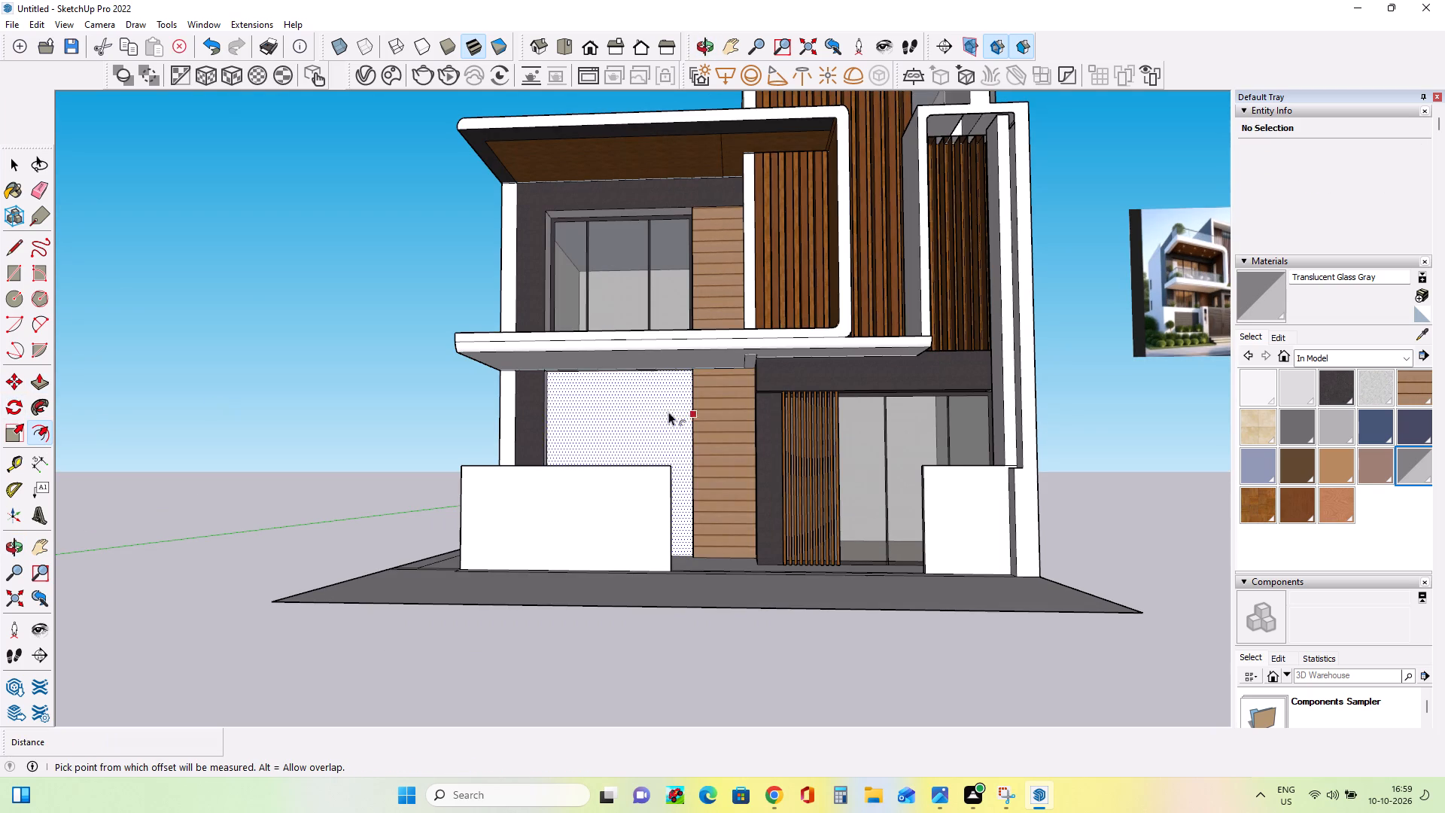
left_click(625, 414)
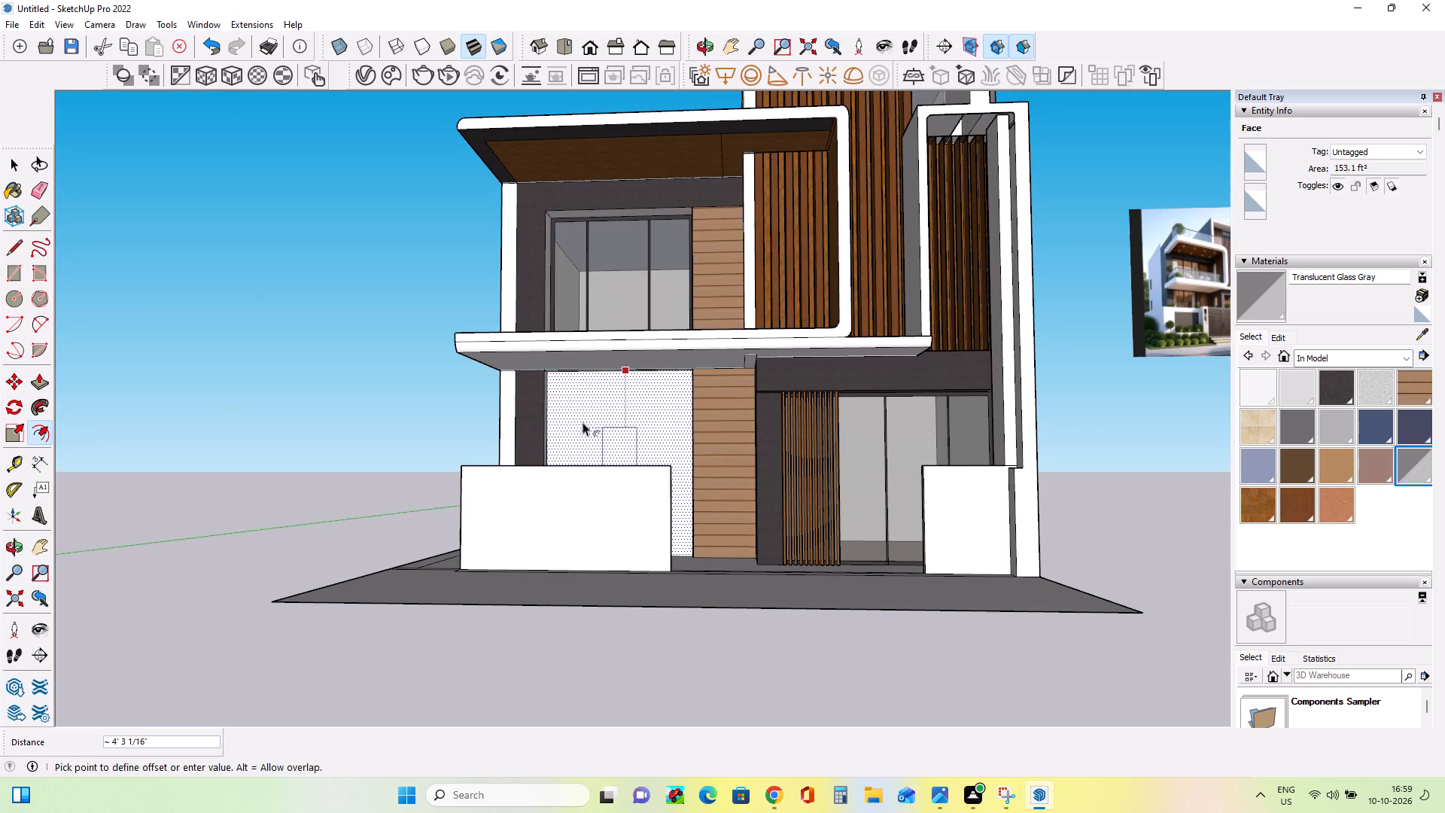
left_click(695, 376)
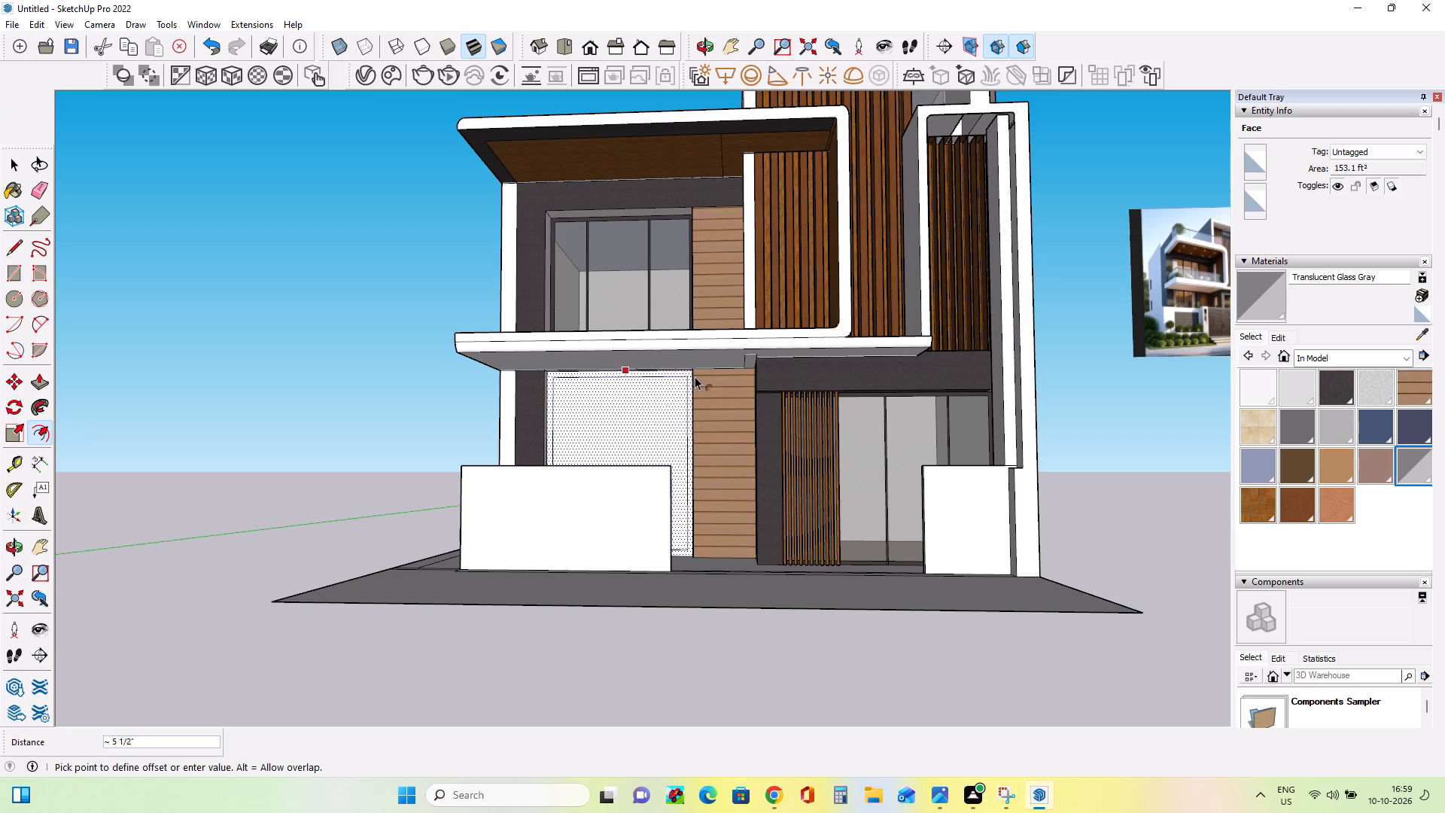
Paint the narrow offset border around the white ground-floor panel with Asphalt New from the In Model materials.
left_click(1325, 388)
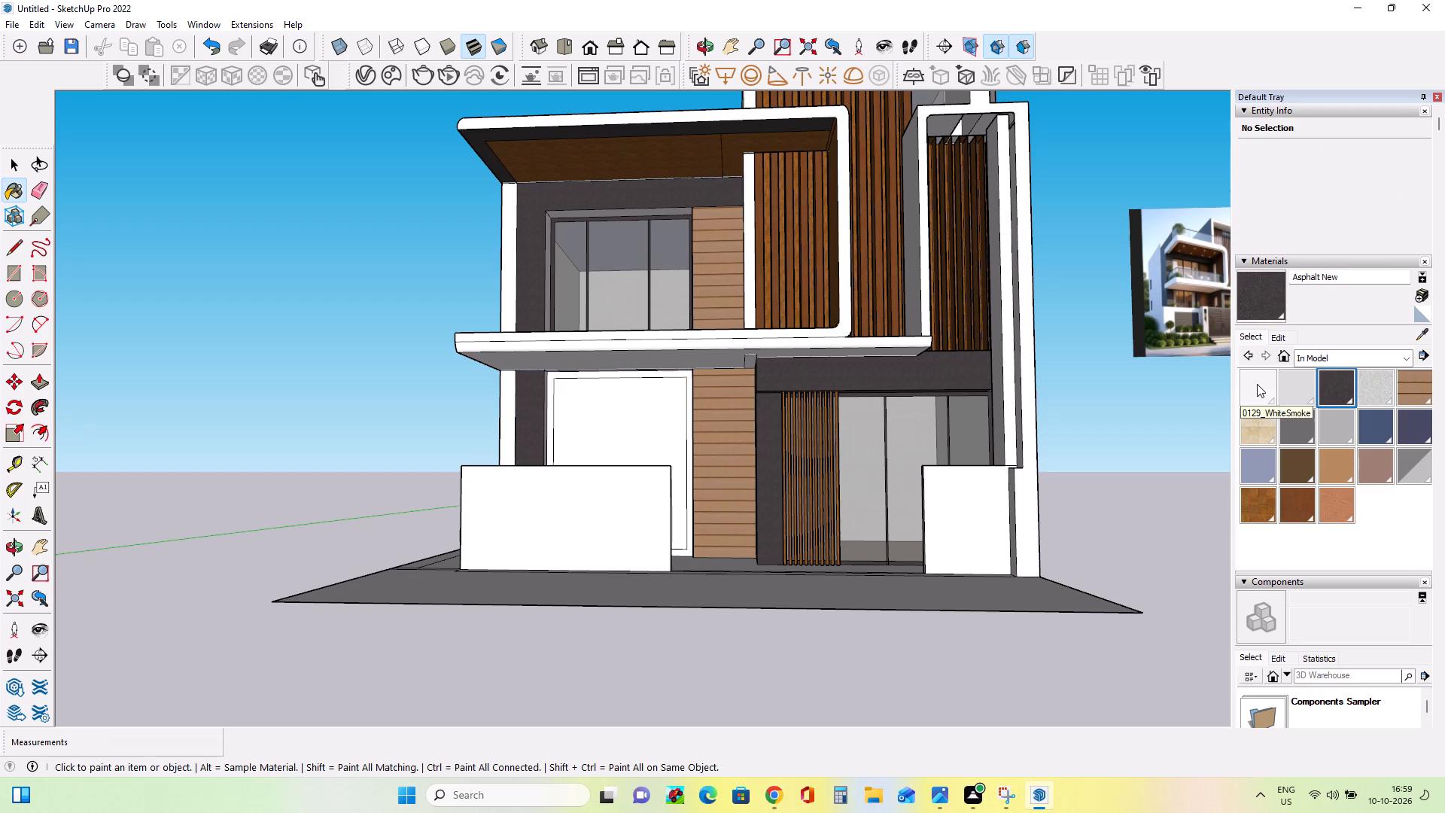
left_click(687, 385)
scroll(687, 397, "up", 2)
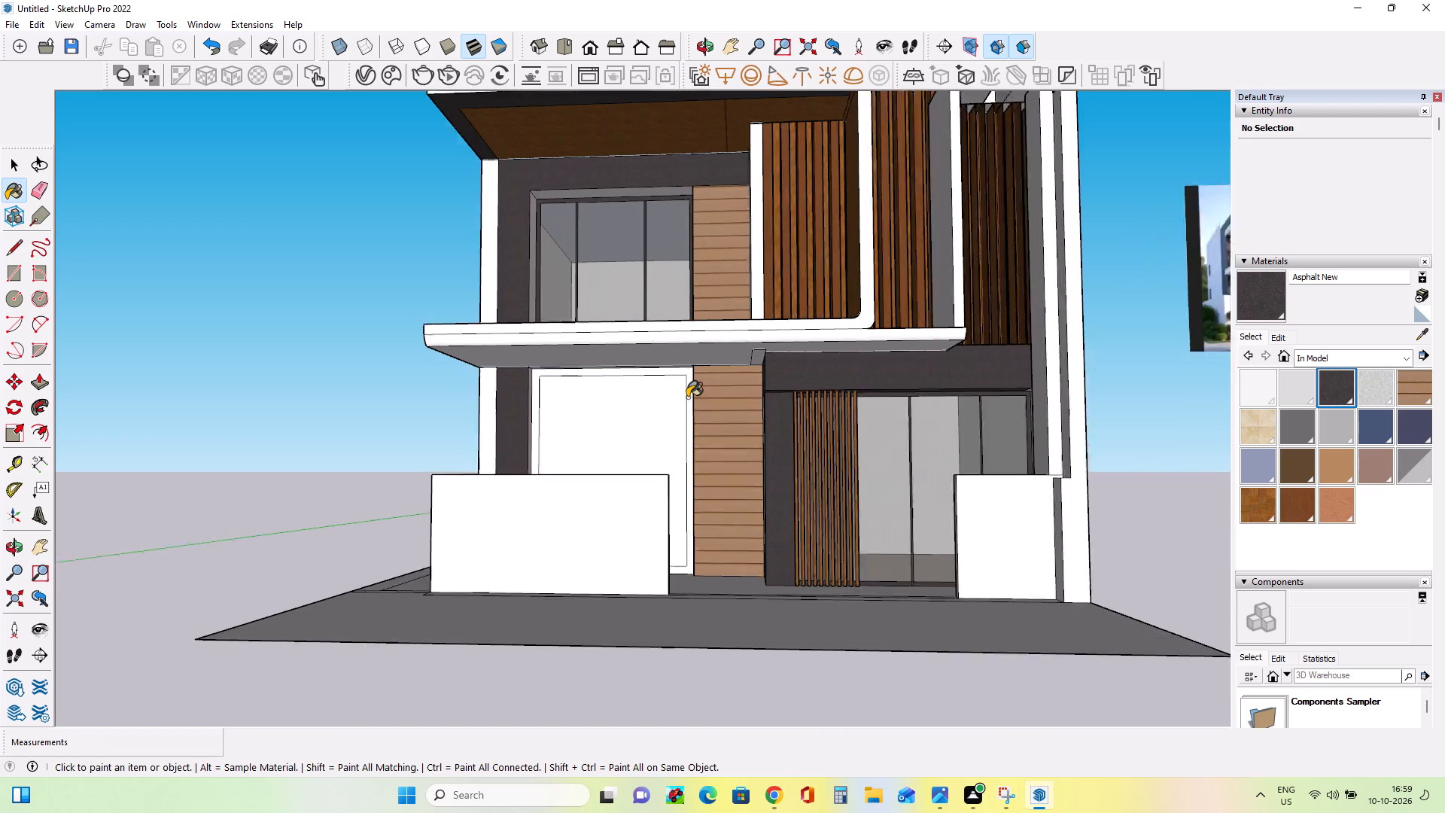
scroll(687, 397, "up", 1)
left_click(687, 397)
left_click(689, 417)
middle_click_drag(625, 451, 634, 449)
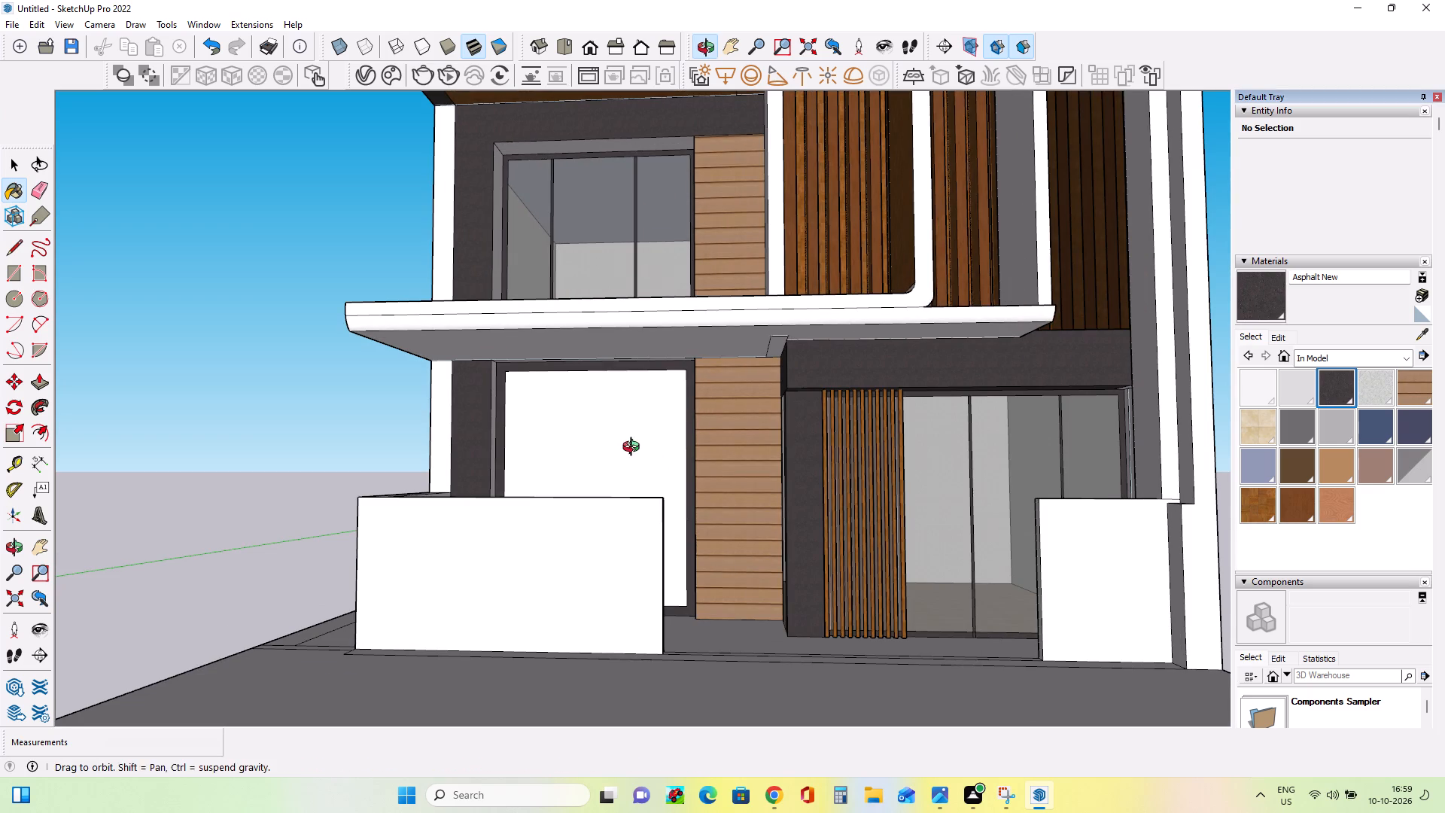
Undo the Asphalt New paint and the border offset on the white ground-floor panel below the balcony.
middle_click_drag(634, 449, 645, 449)
key("ctrl+z")
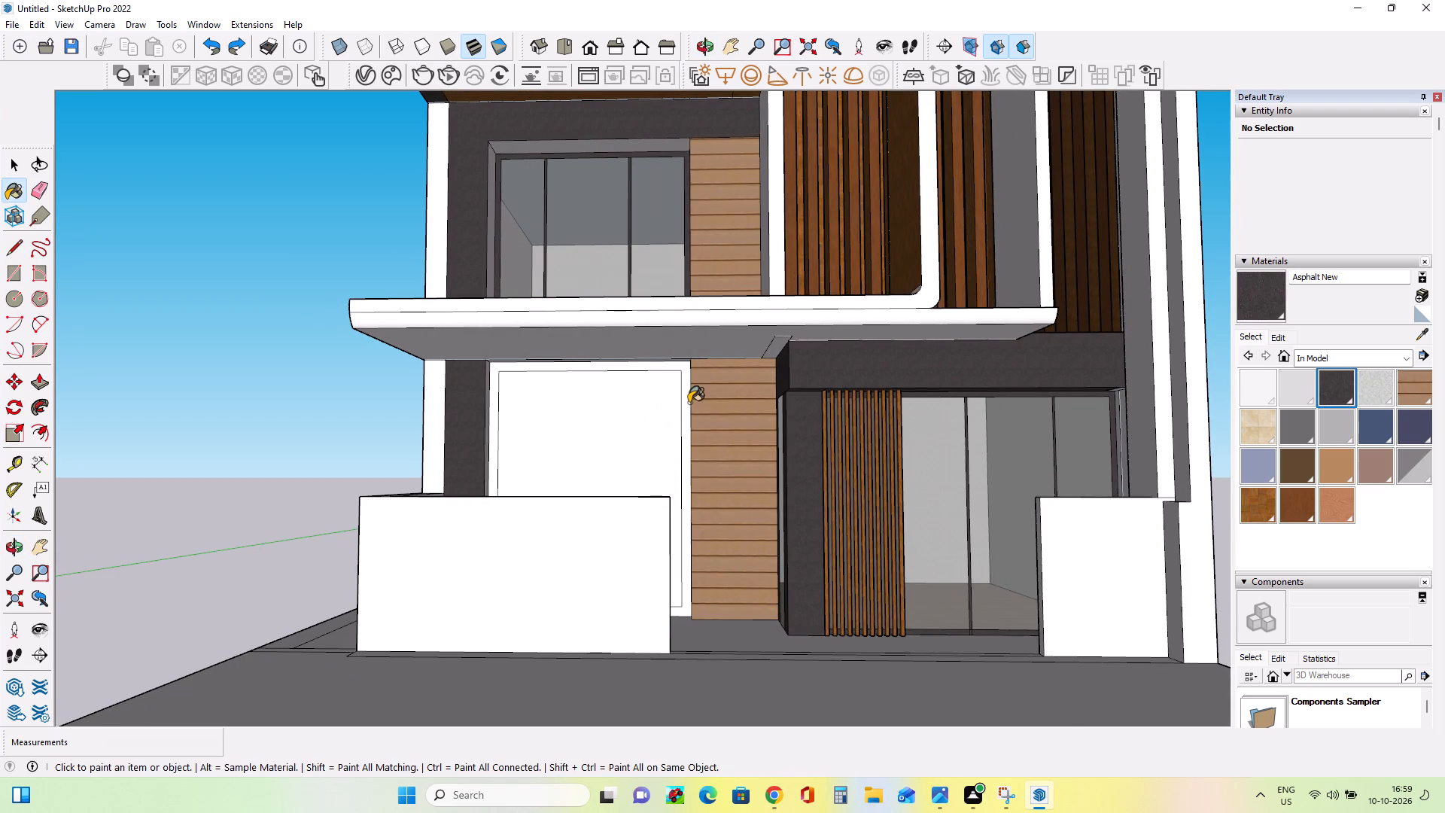
key("ctrl+z")
key("ctrl+z")
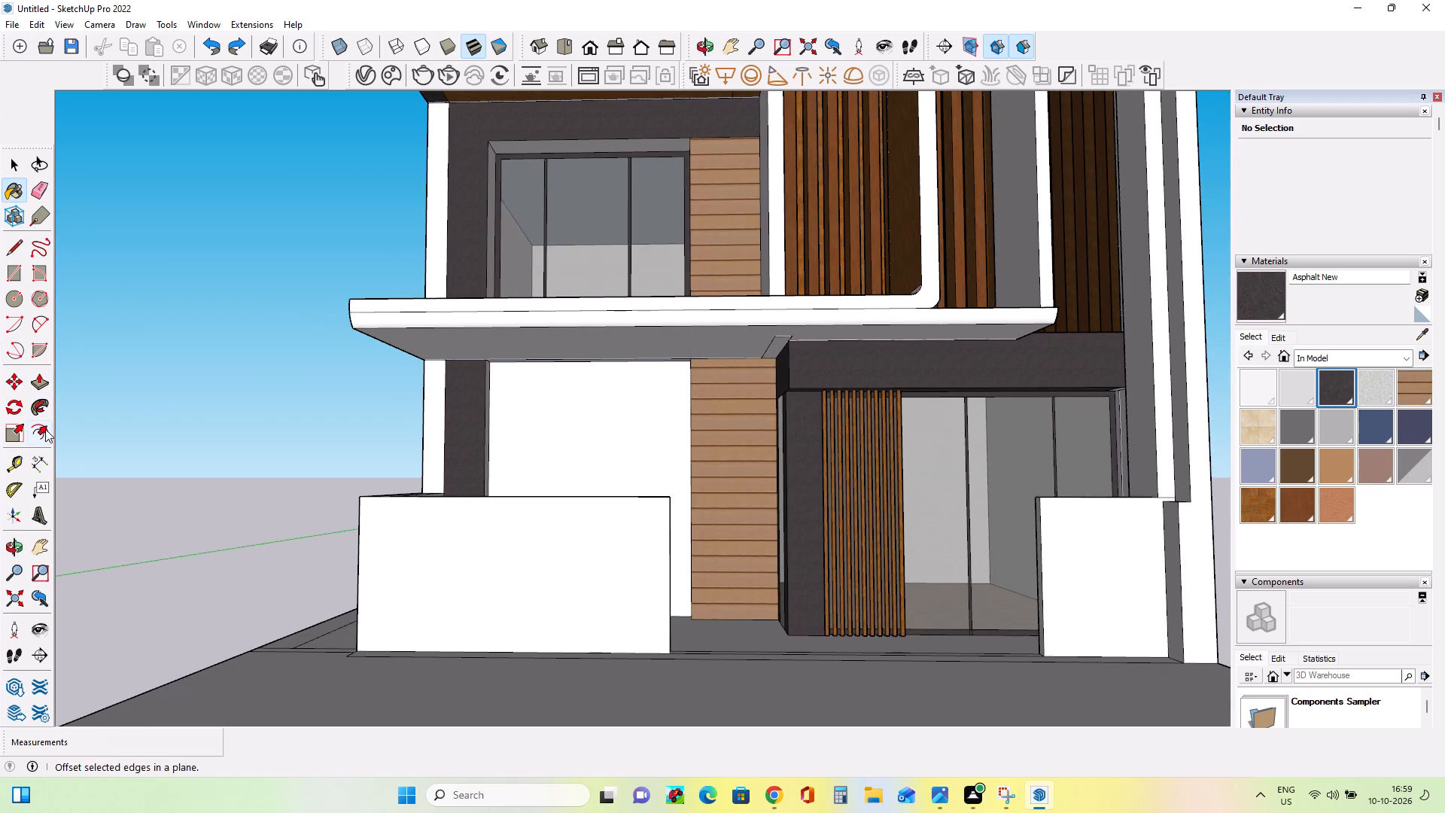
Offset the outline of the white ground-floor panel inward again to form a thinner frame border.
left_click(44, 430)
left_click(580, 406)
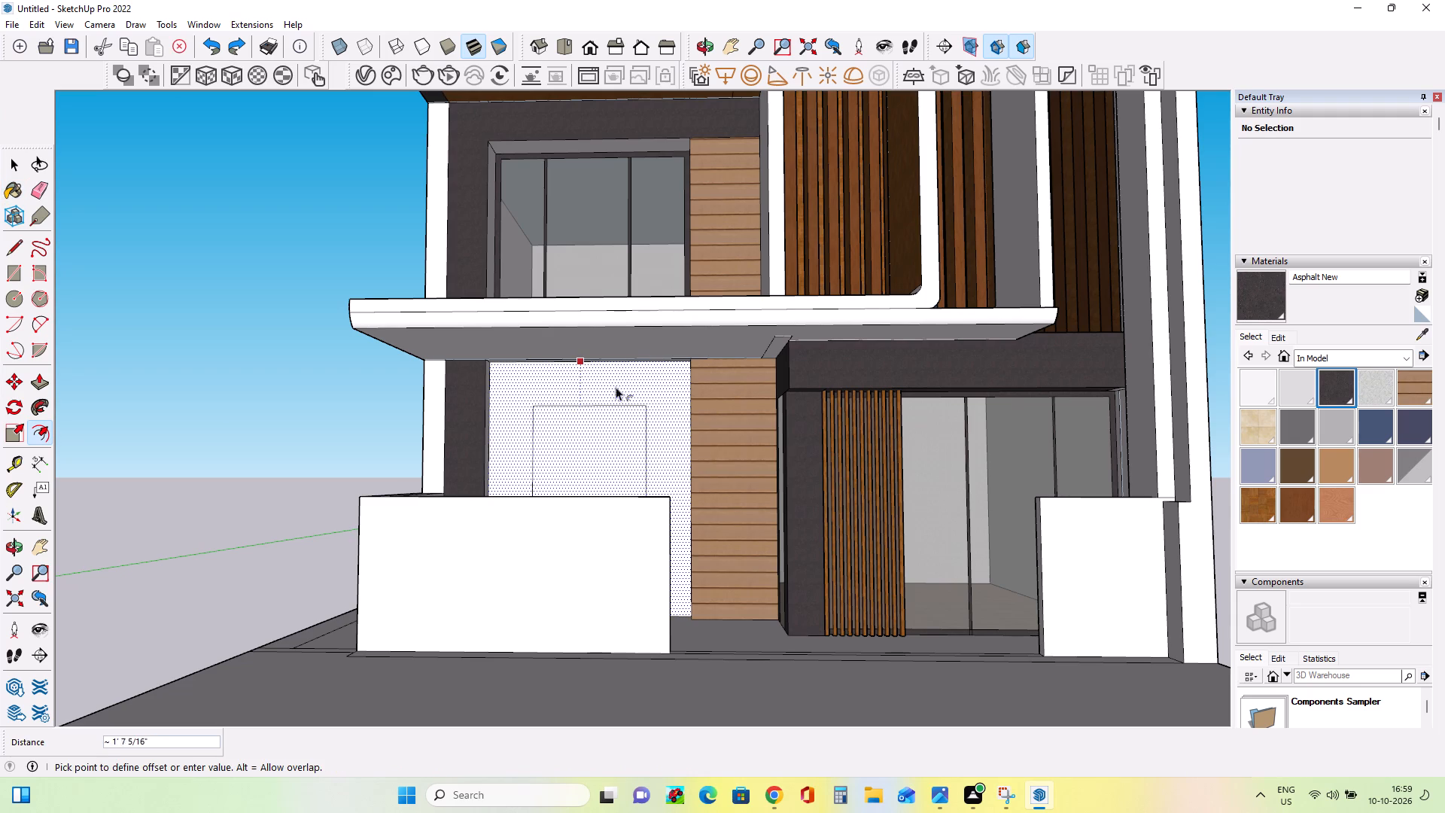
left_click(648, 367)
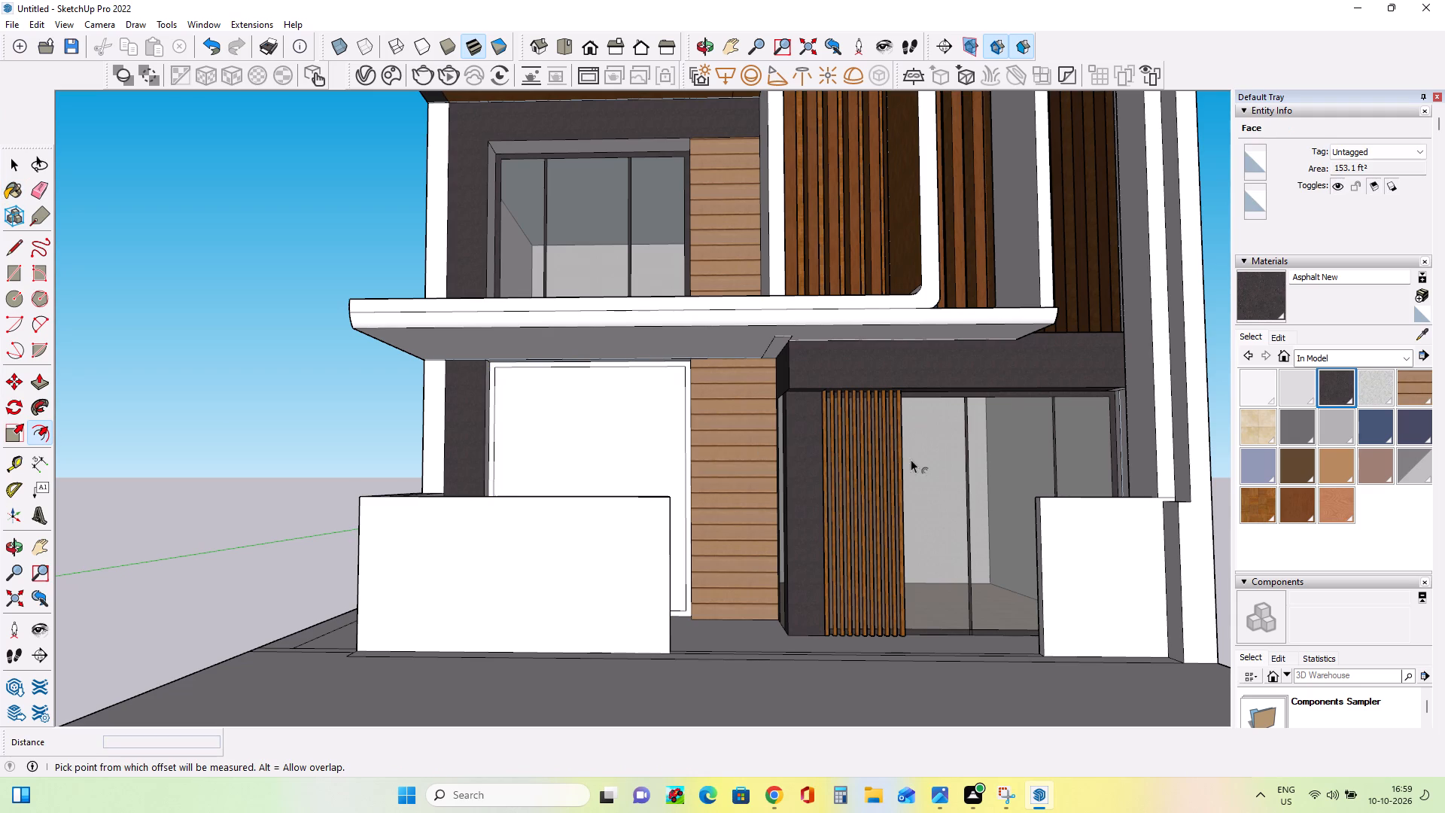
Paint the thin offset border around the white ground-floor panel with Asphalt New from the In Model materials.
left_click(1319, 385)
scroll(703, 415, "up", 2)
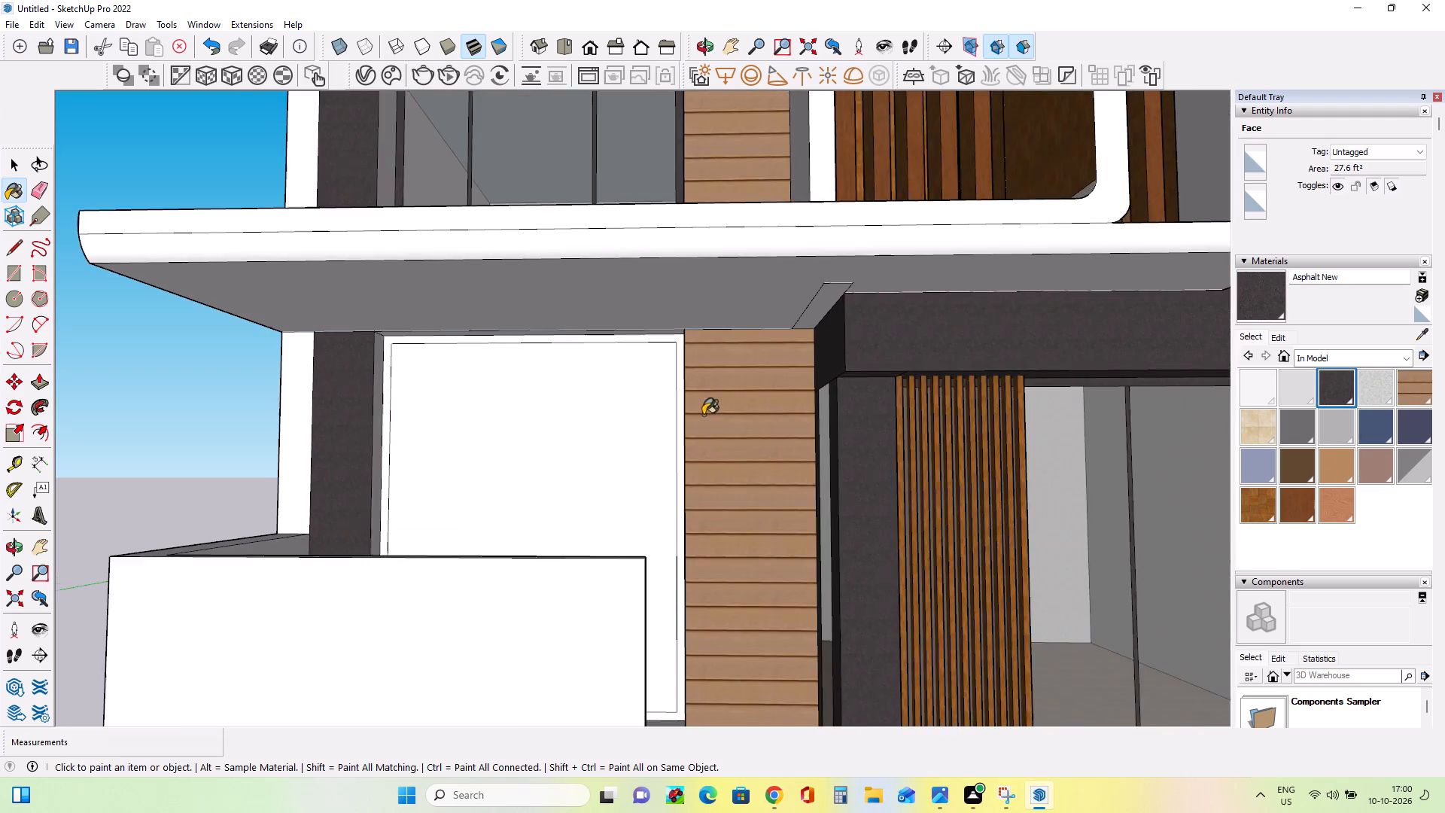
scroll(703, 415, "up", 4)
left_click(681, 426)
Draw a full-height vertical mullion rectangle about 1 inch wide and 13' 3" tall on the white panel, nearer the house's outer corner.
middle_click_drag(698, 462, 786, 539)
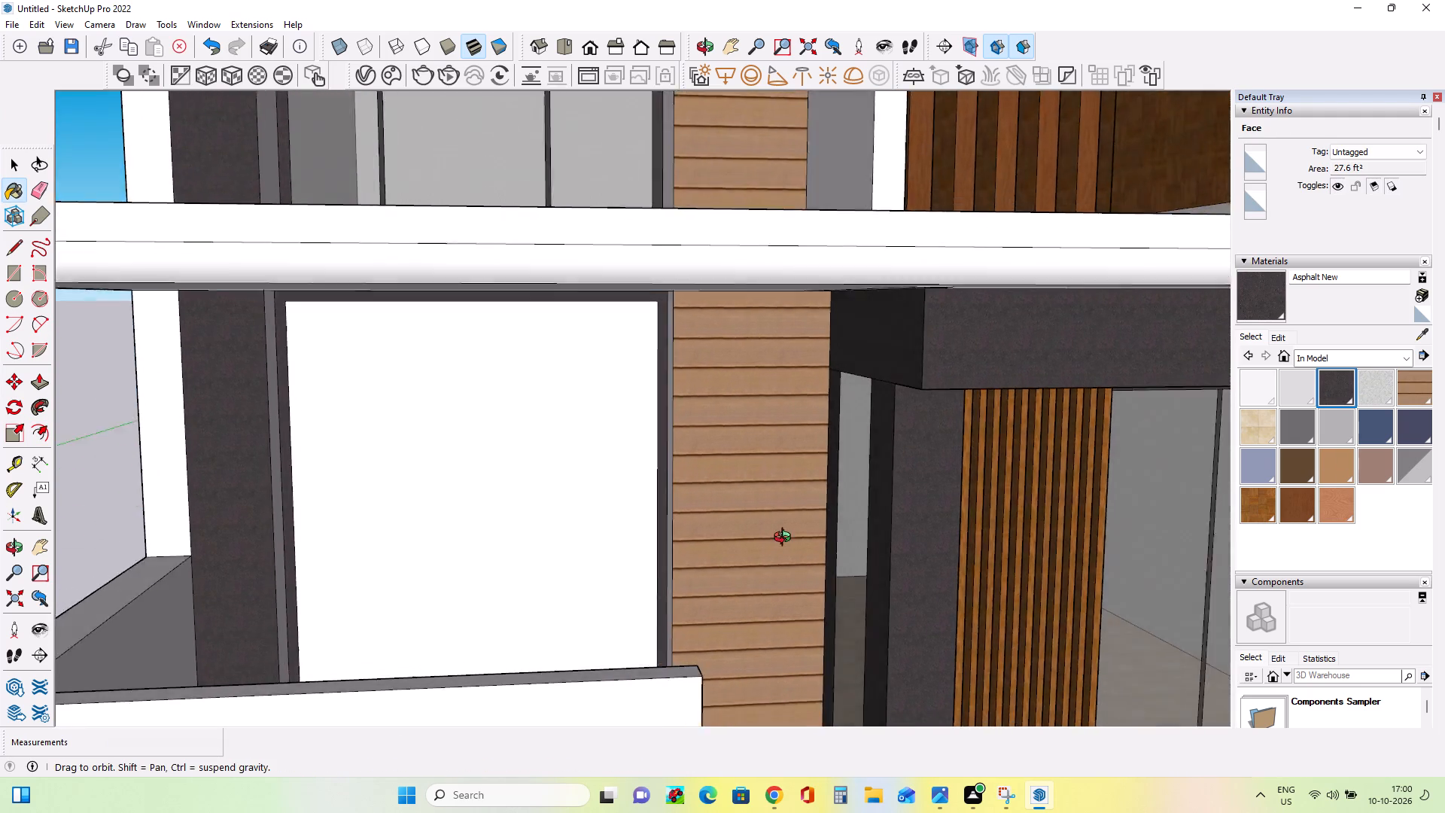
middle_click_drag(786, 539, 789, 539)
scroll(789, 539, "down", 7)
middle_click_drag(751, 540, 758, 562)
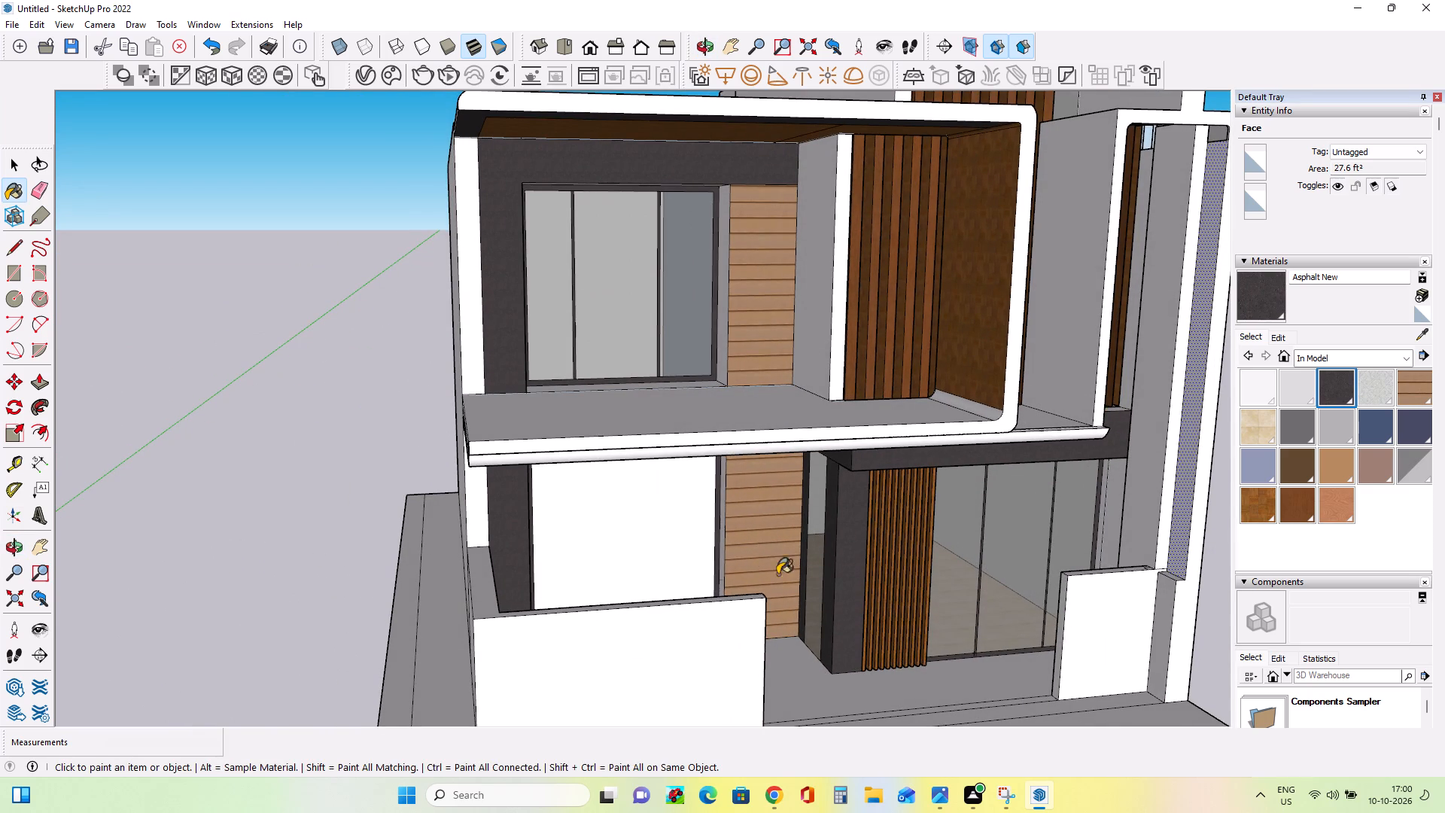
middle_click_drag(692, 567, 679, 490)
scroll(623, 503, "up", 2)
middle_click_drag(716, 519, 601, 541)
middle_click_drag(616, 592, 643, 730)
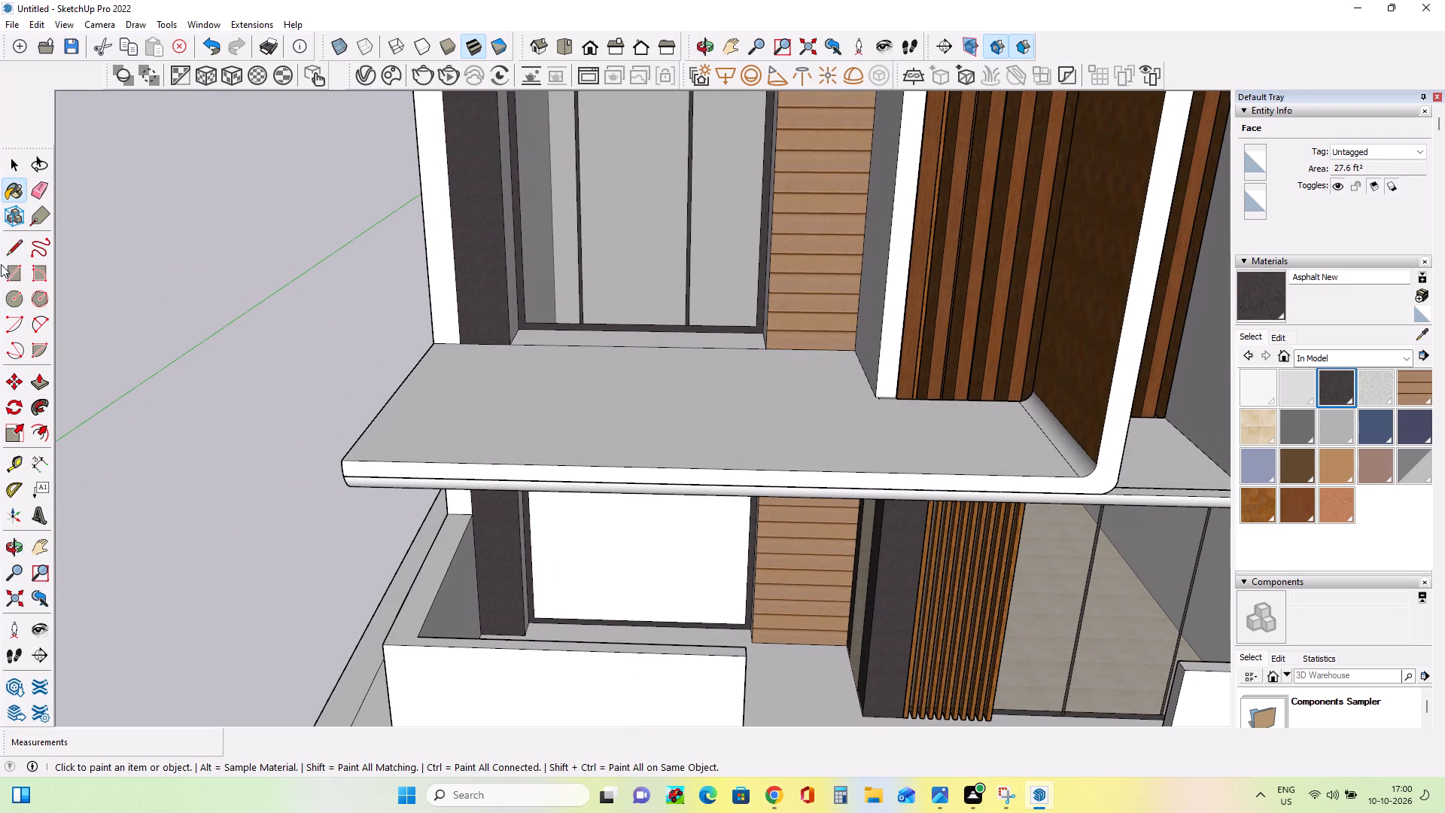
middle_click_drag(477, 686, 522, 496)
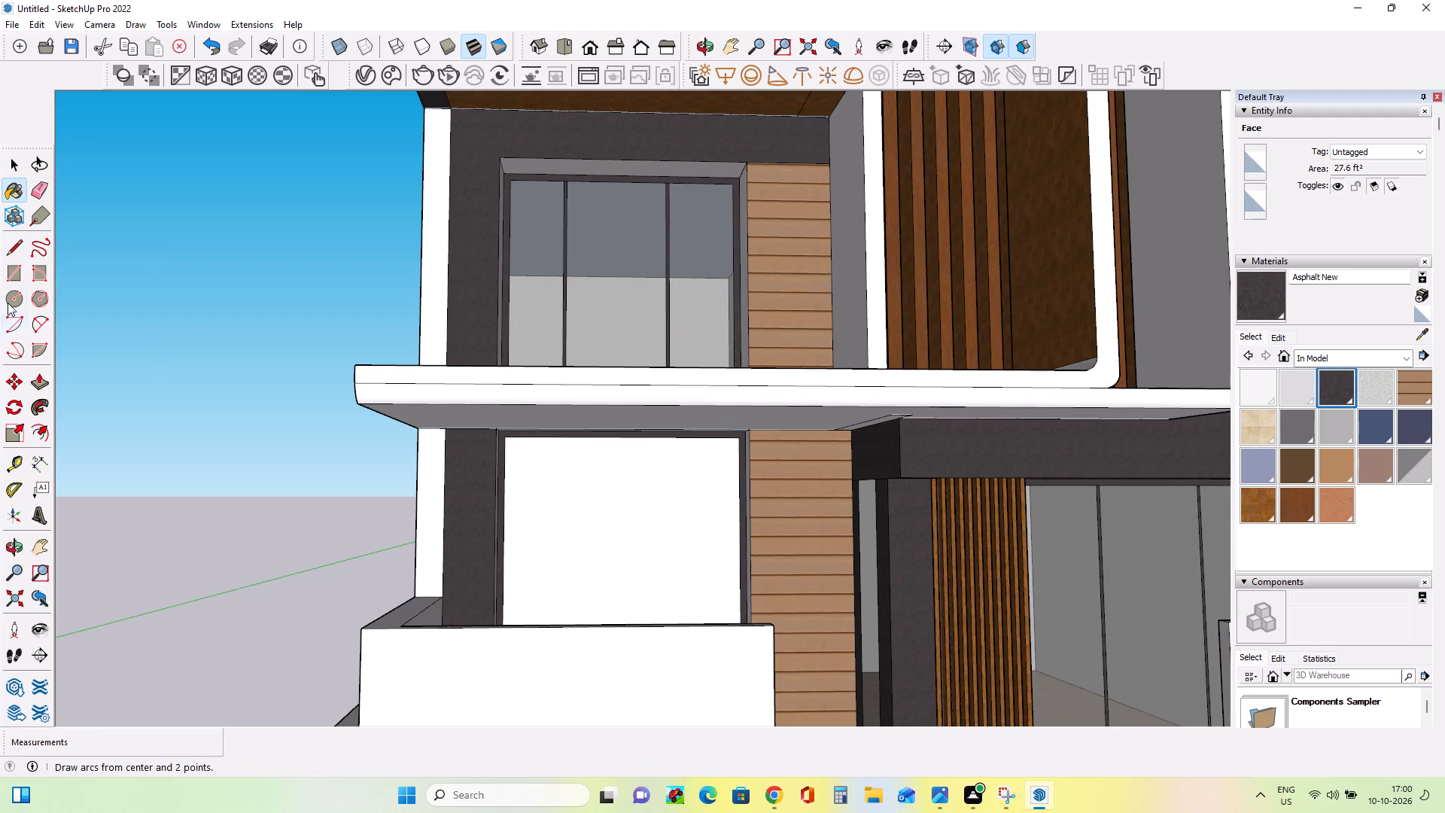
left_click(8, 281)
middle_click_drag(649, 473, 591, 698)
scroll(597, 657, "up", 4)
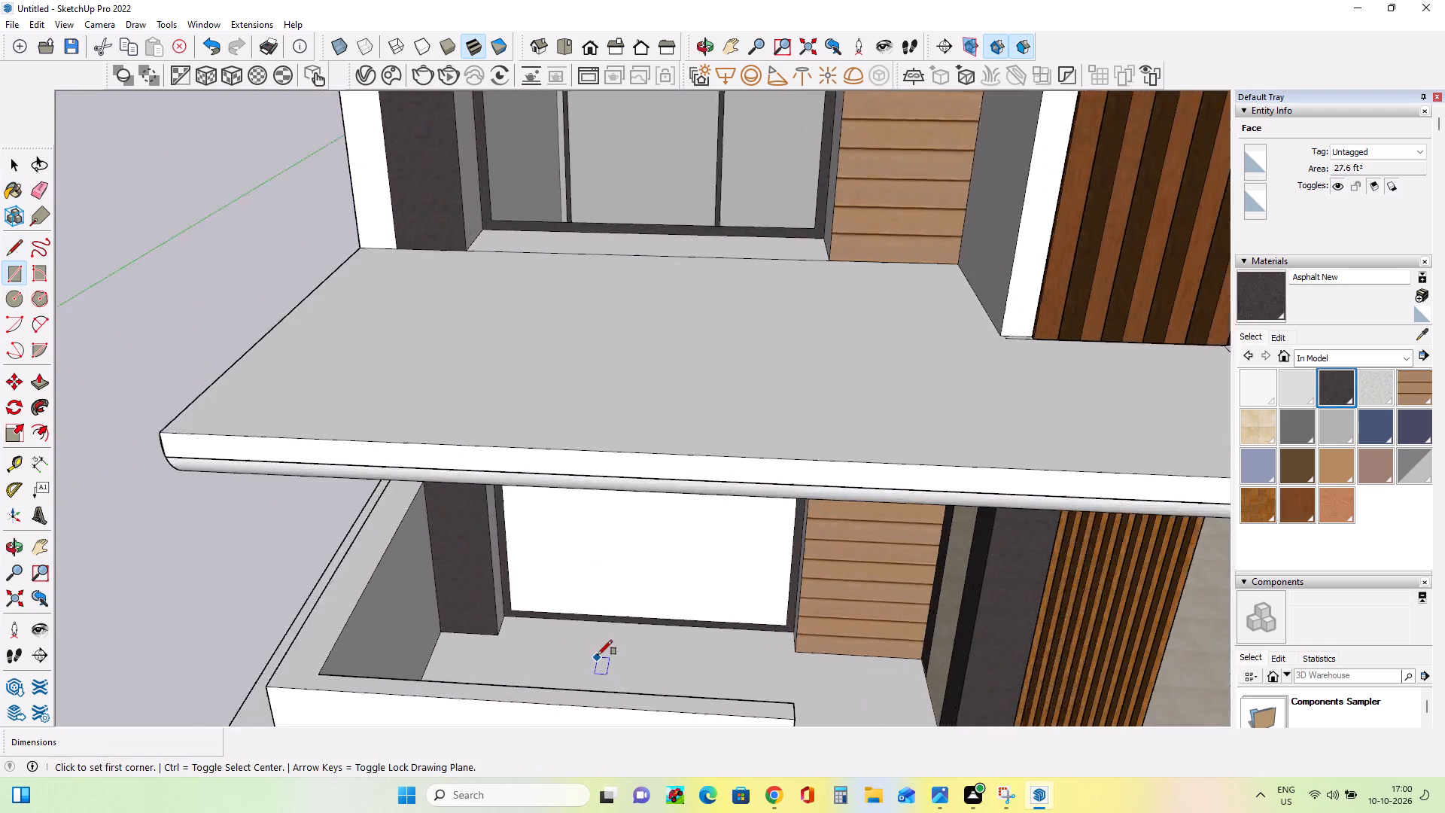
middle_click_drag(601, 648, 635, 556)
middle_click_drag(588, 639, 611, 572)
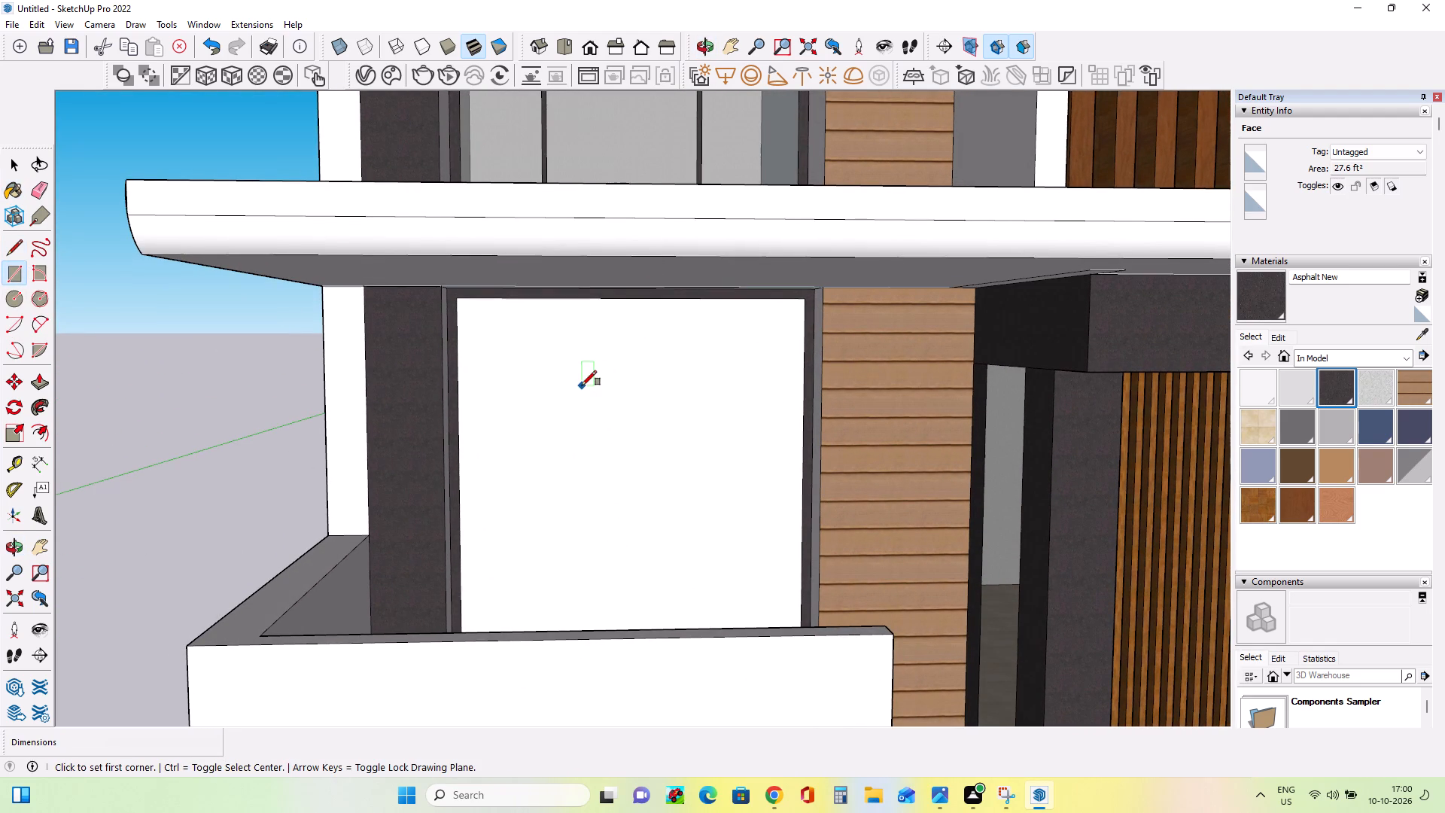
left_click(548, 300)
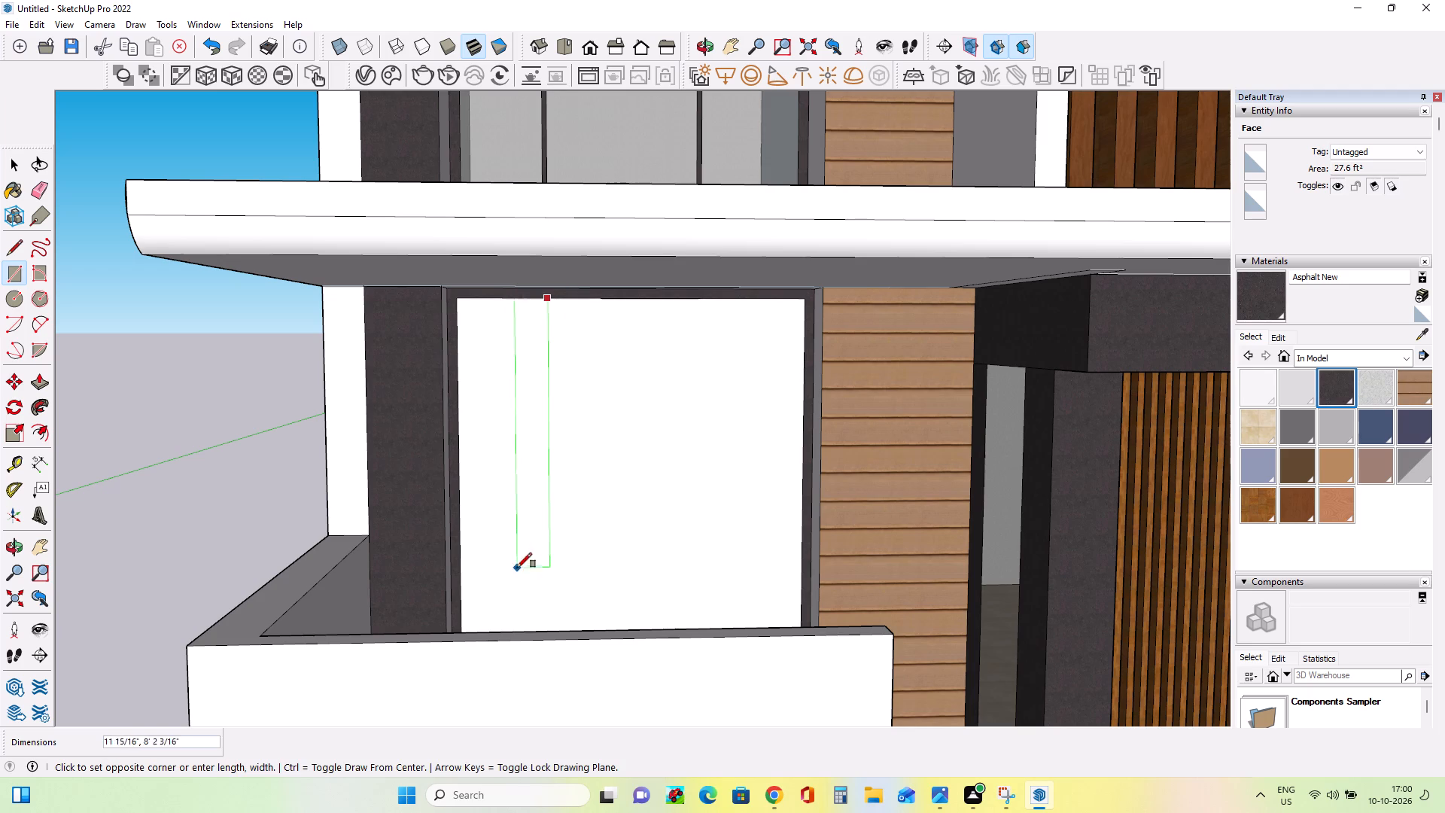
middle_click_drag(524, 583, 535, 744)
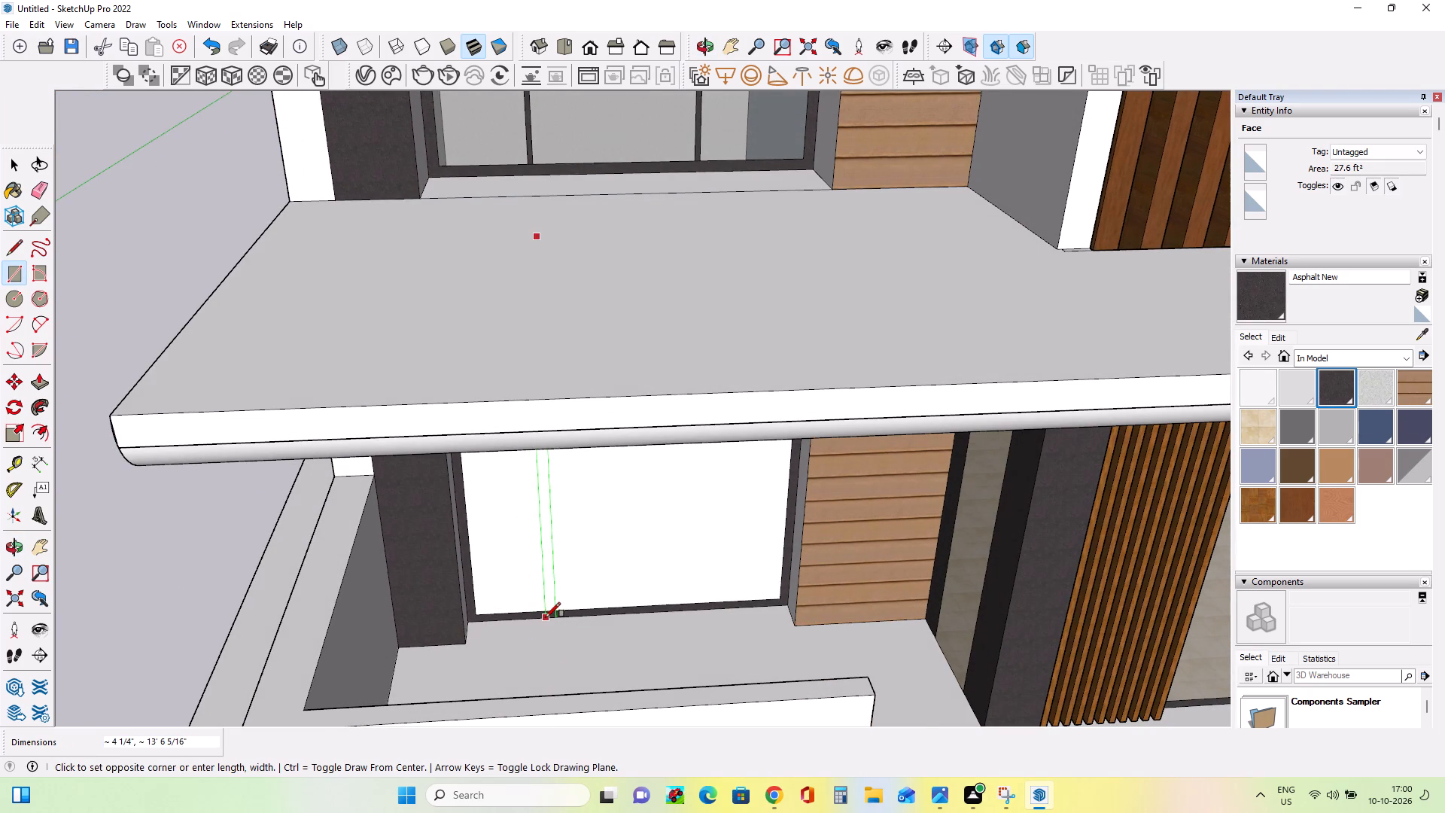
scroll(546, 617, "up", 7)
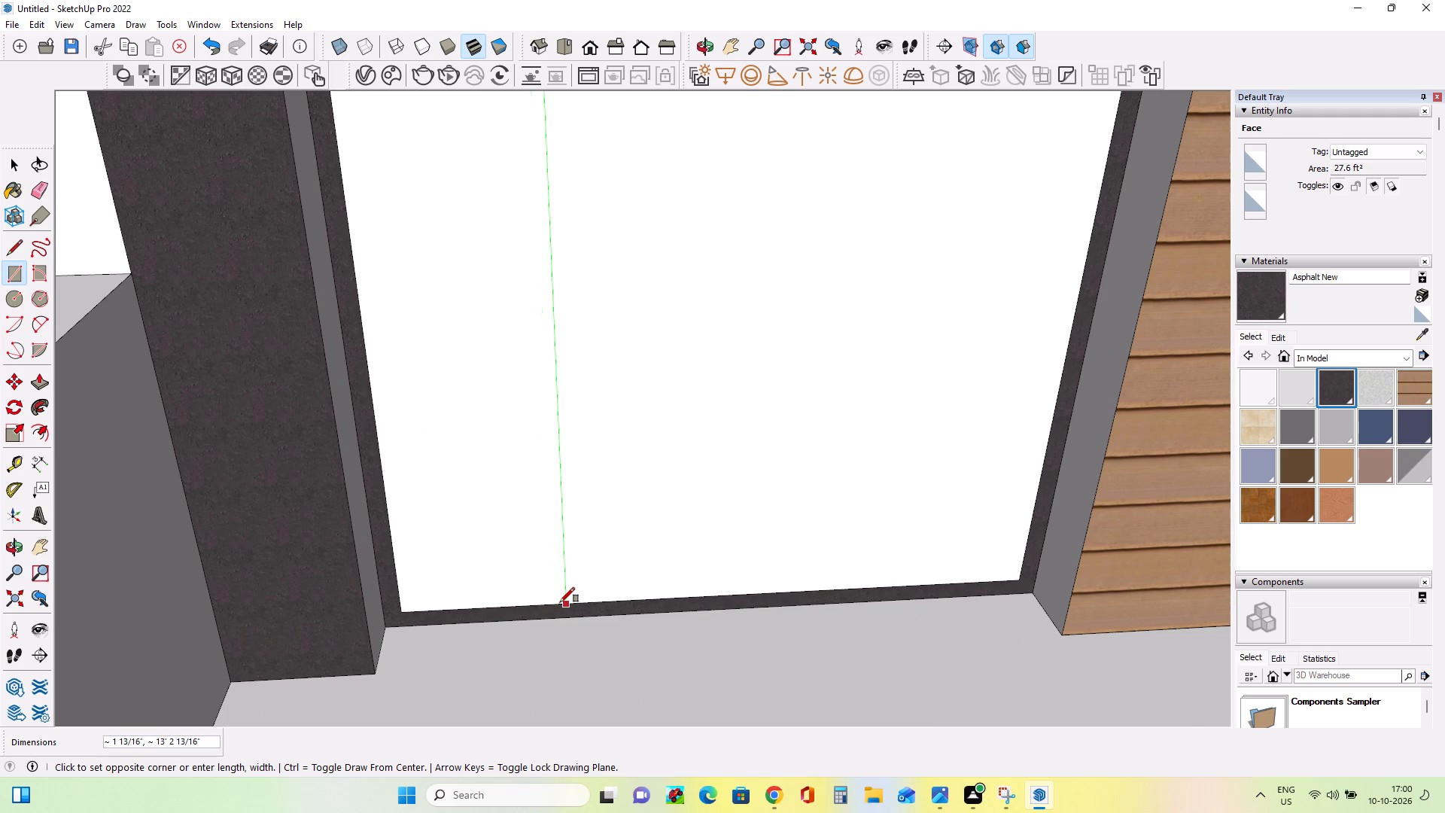
scroll(558, 598, "up", 6)
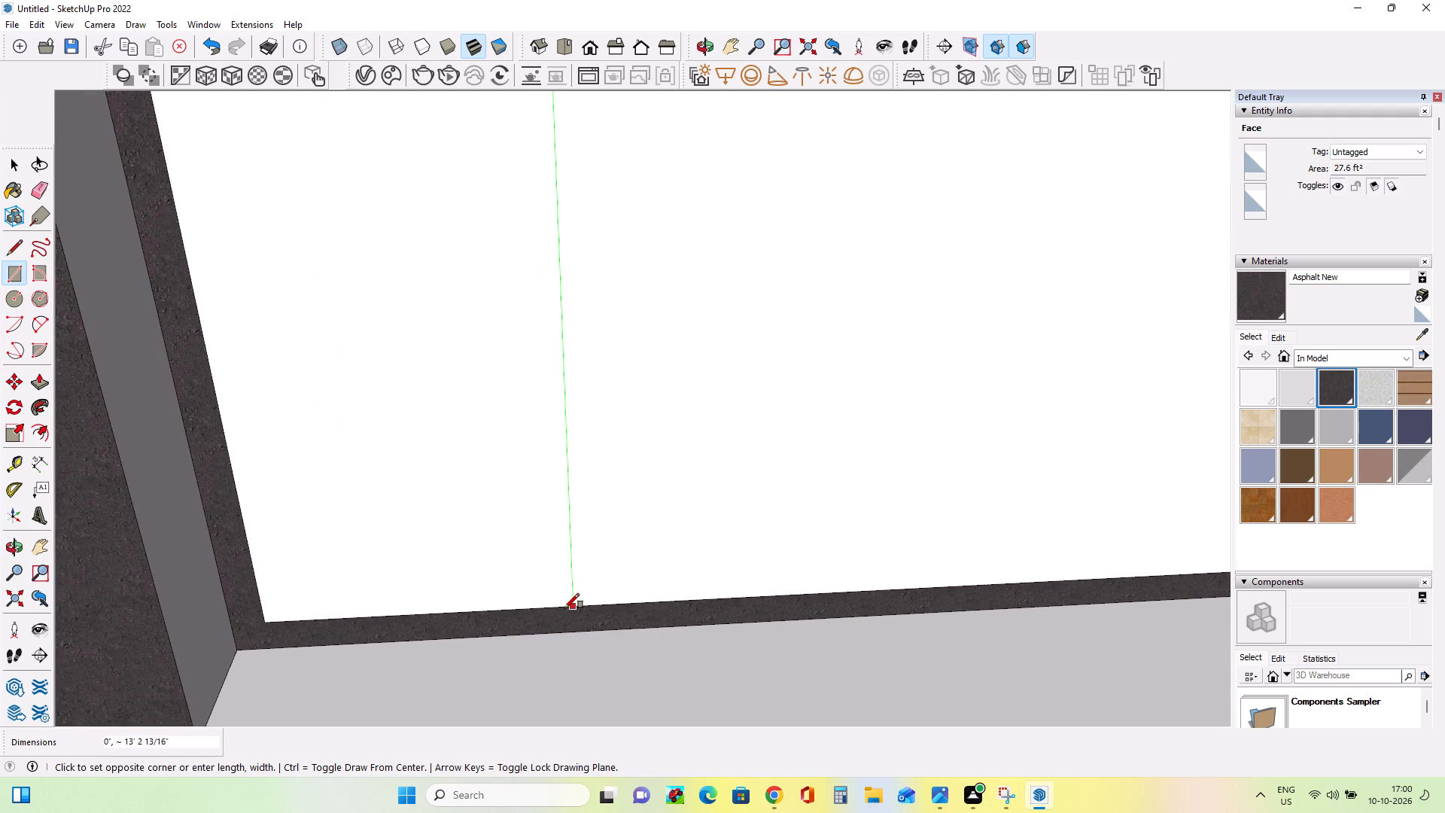
left_click(562, 605)
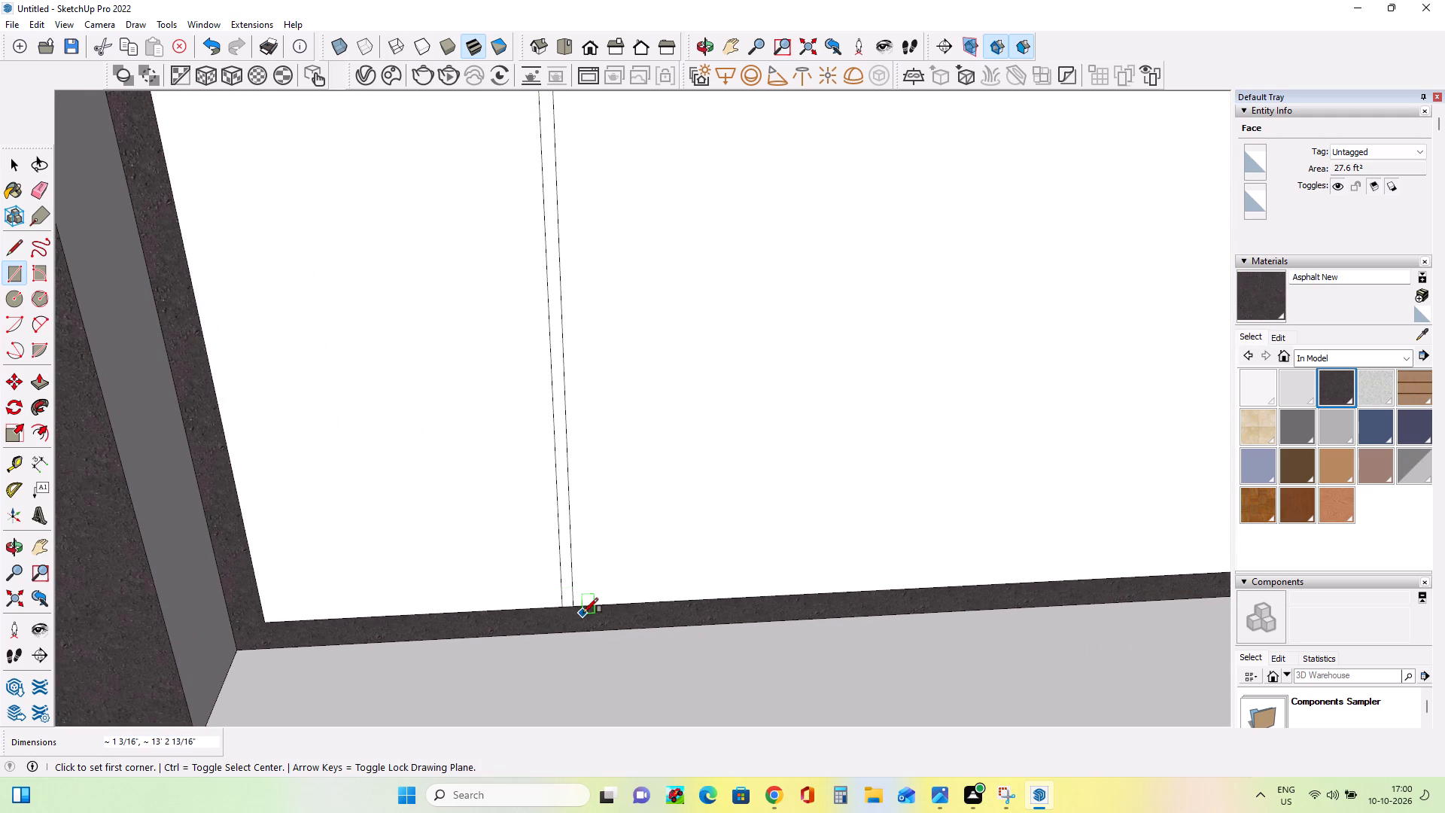
Paint the narrow vertical mullion strip on the white ground-floor panel with Asphalt New.
scroll(583, 613, "down", 13)
middle_click_drag(583, 611, 603, 496)
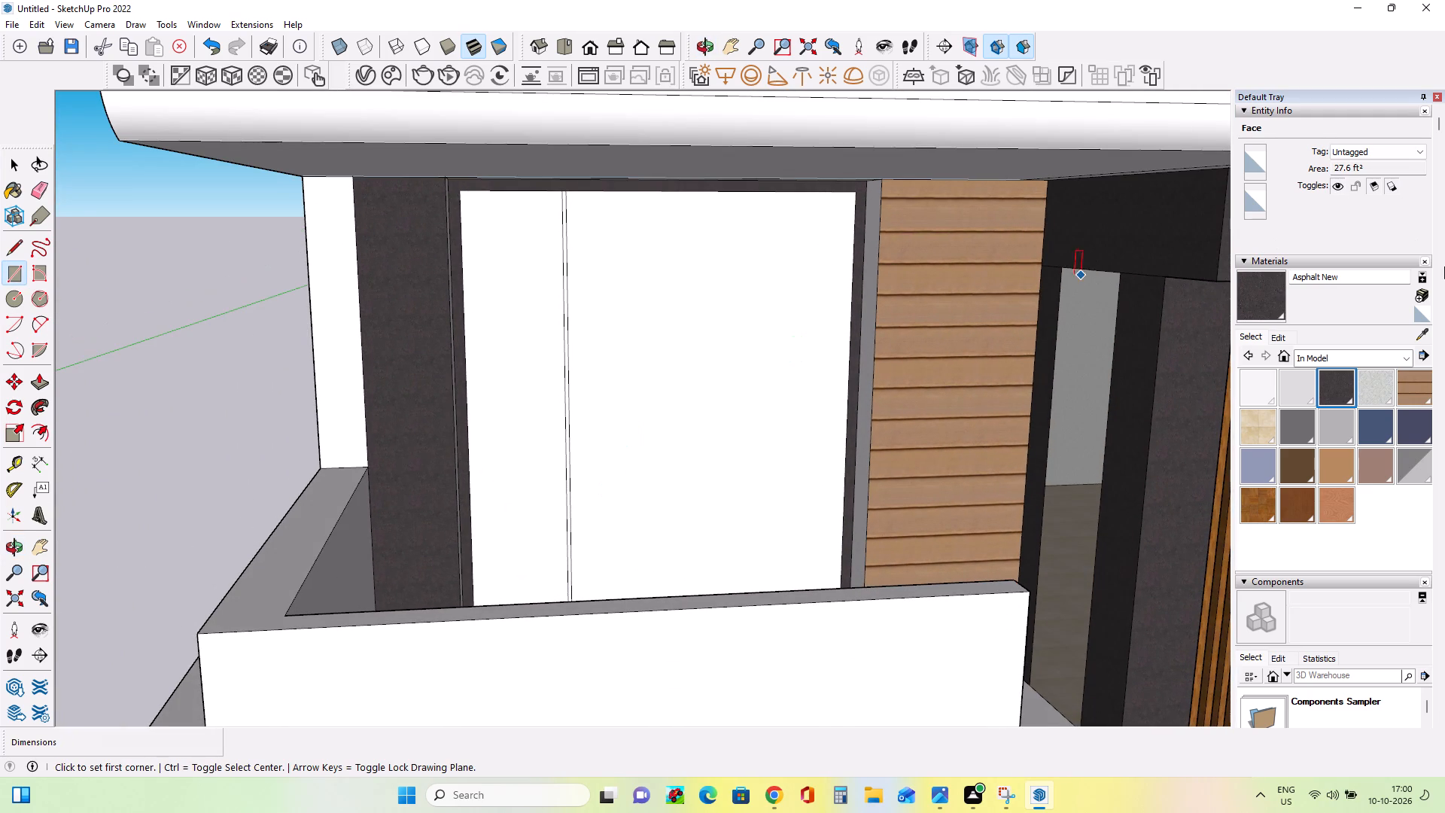
left_click(1328, 385)
scroll(566, 447, "up", 7)
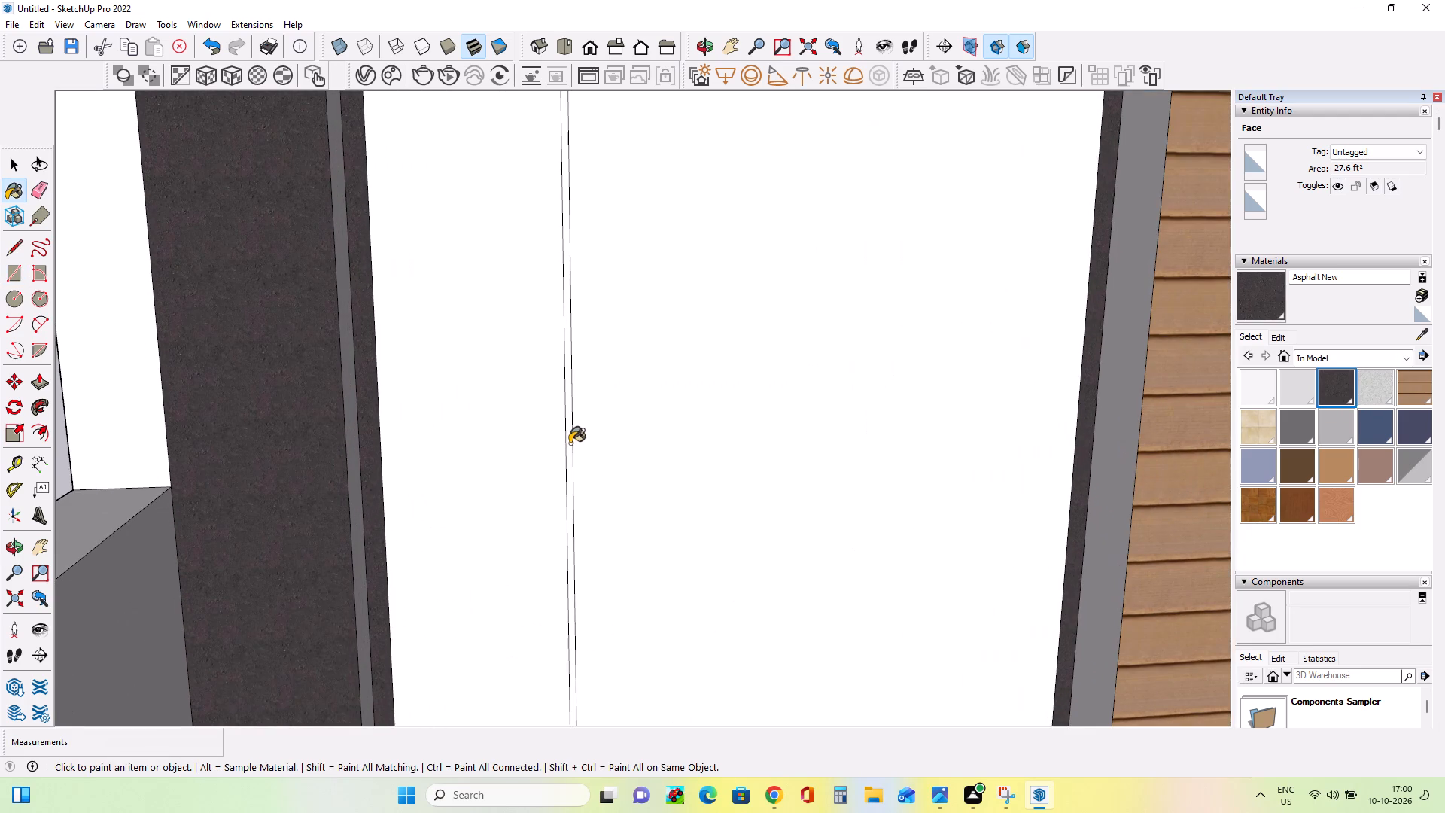
left_click(570, 443)
Draw a second full-height mullion rectangle about 2 inches wide and 13' 3" tall on the panel, toward the wood-clad wall.
scroll(625, 408, "down", 11)
middle_click_drag(722, 443, 726, 489)
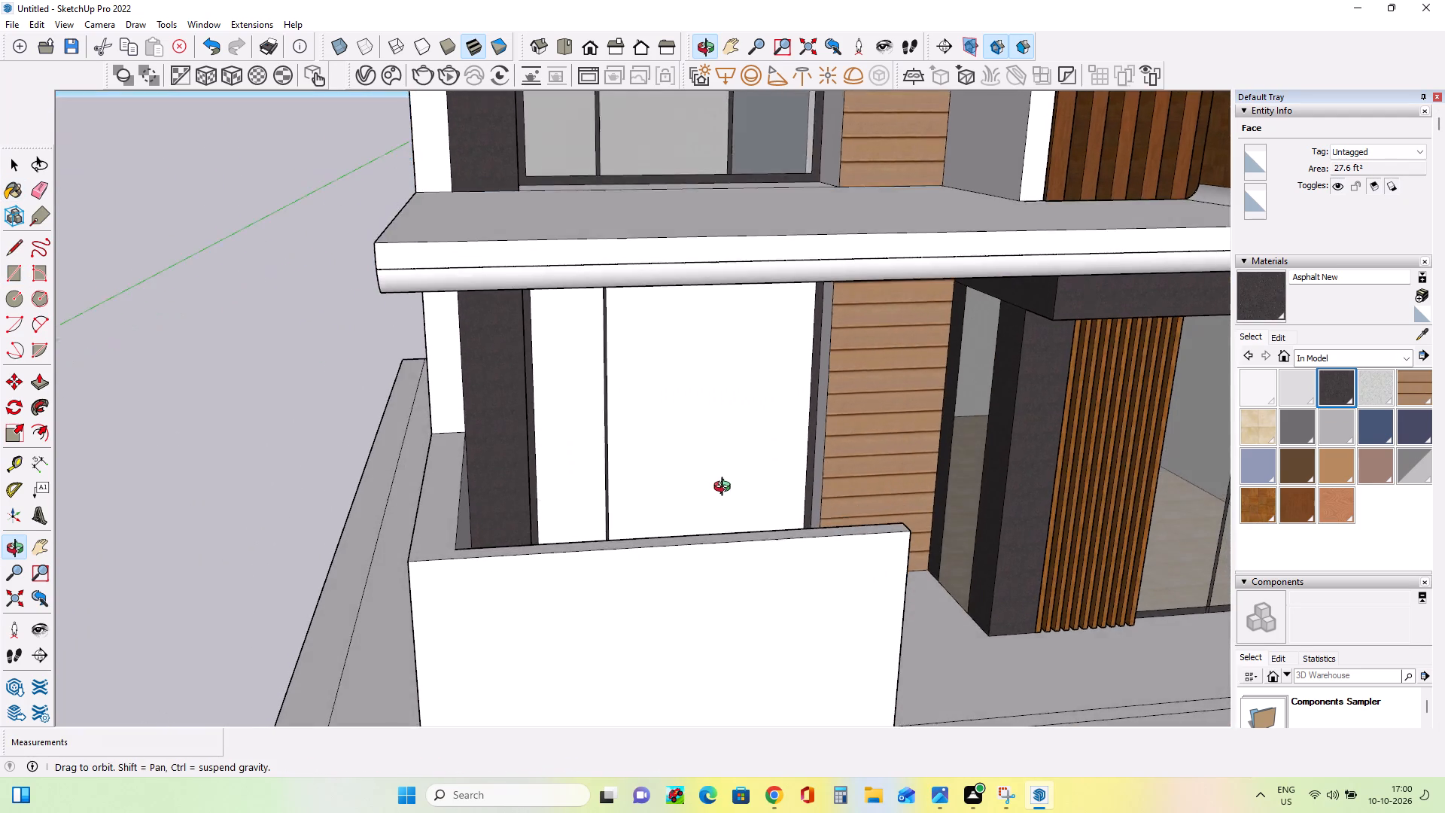
middle_click_drag(726, 489, 673, 462)
scroll(768, 468, "down", 1)
scroll(768, 468, "up", 5)
middle_click_drag(768, 495, 769, 545)
scroll(769, 545, "down", 3)
left_click(13, 270)
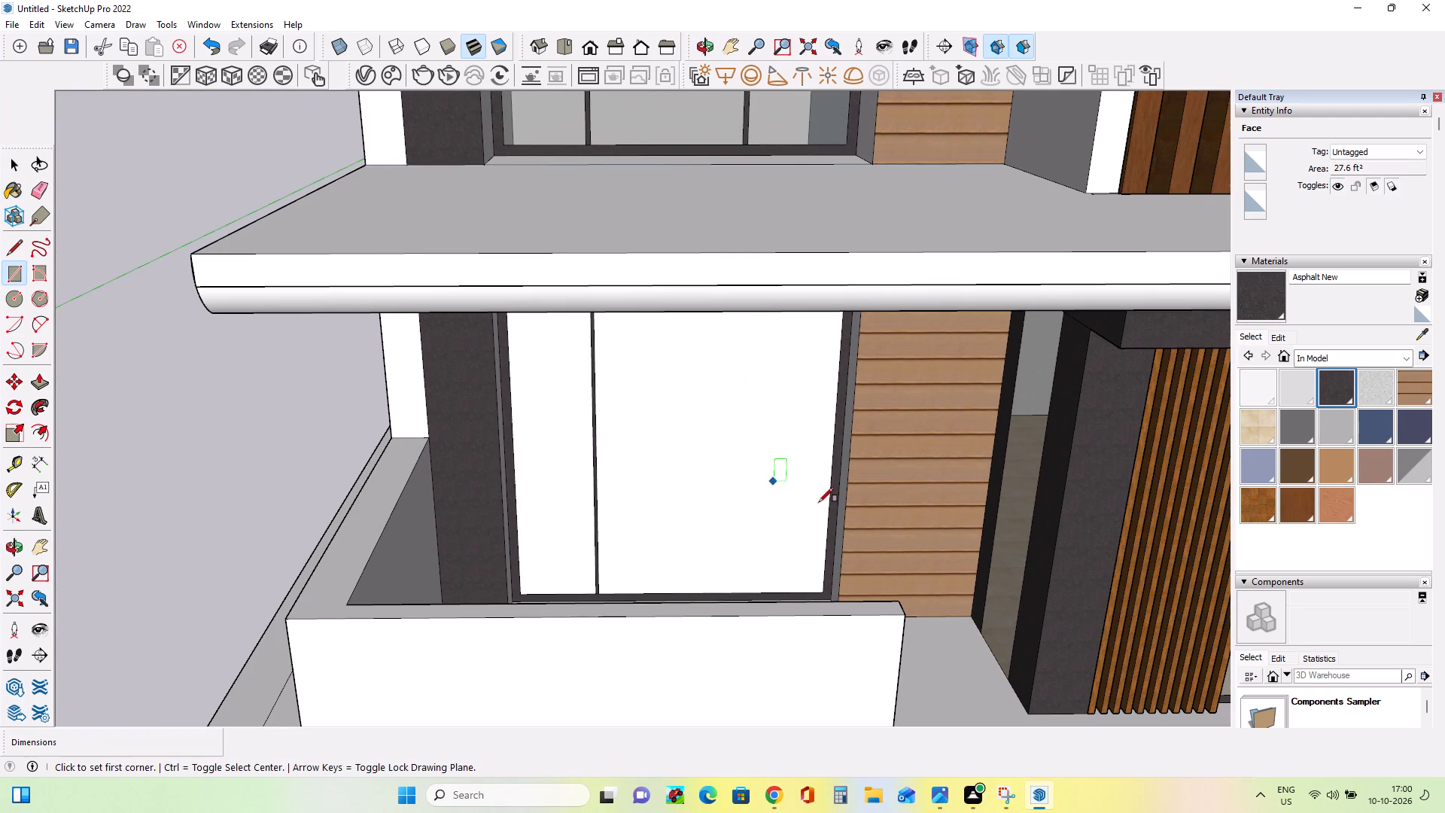
left_click(742, 590)
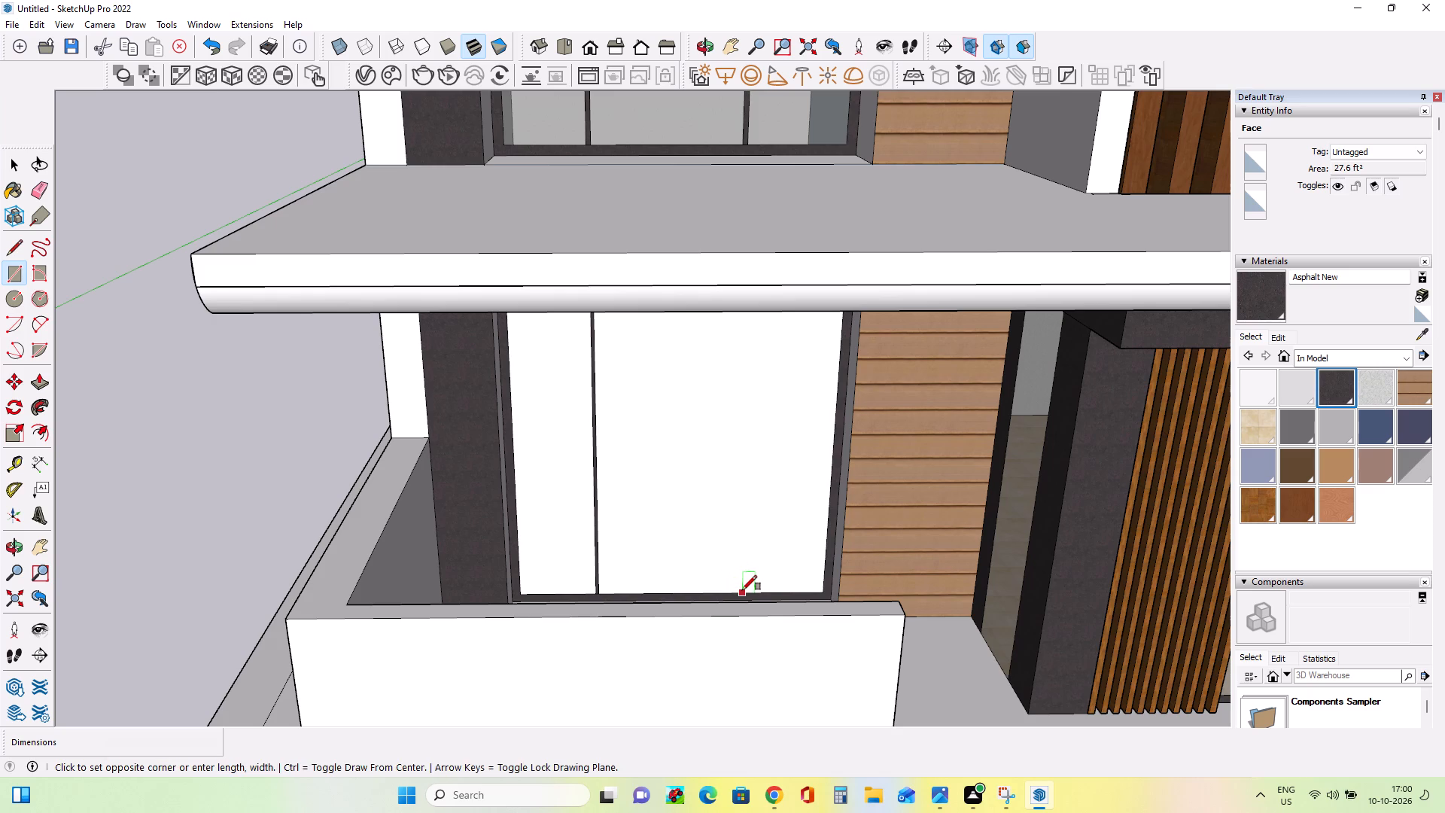
middle_click_drag(716, 413, 736, 303)
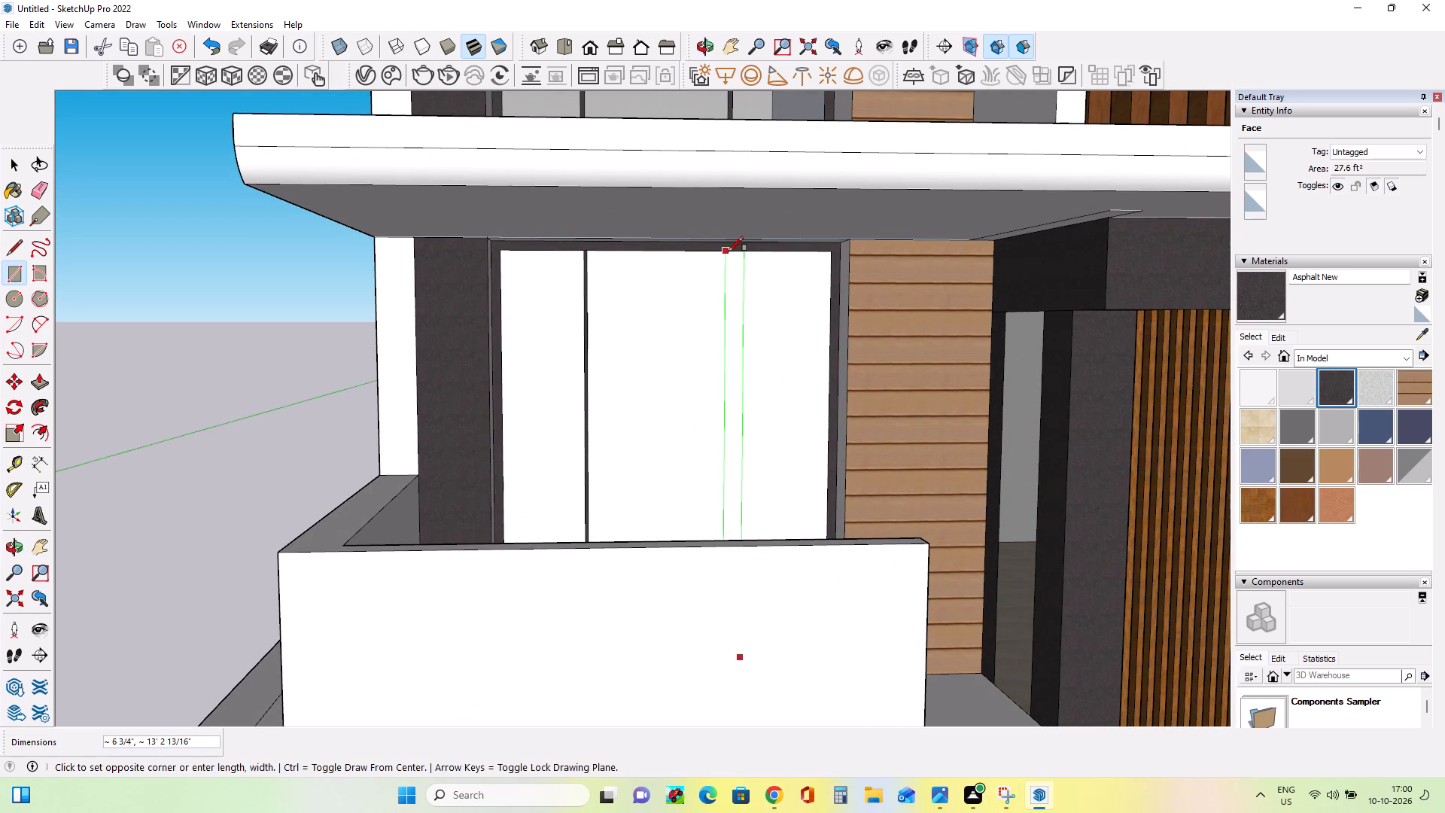
scroll(735, 253, "up", 7)
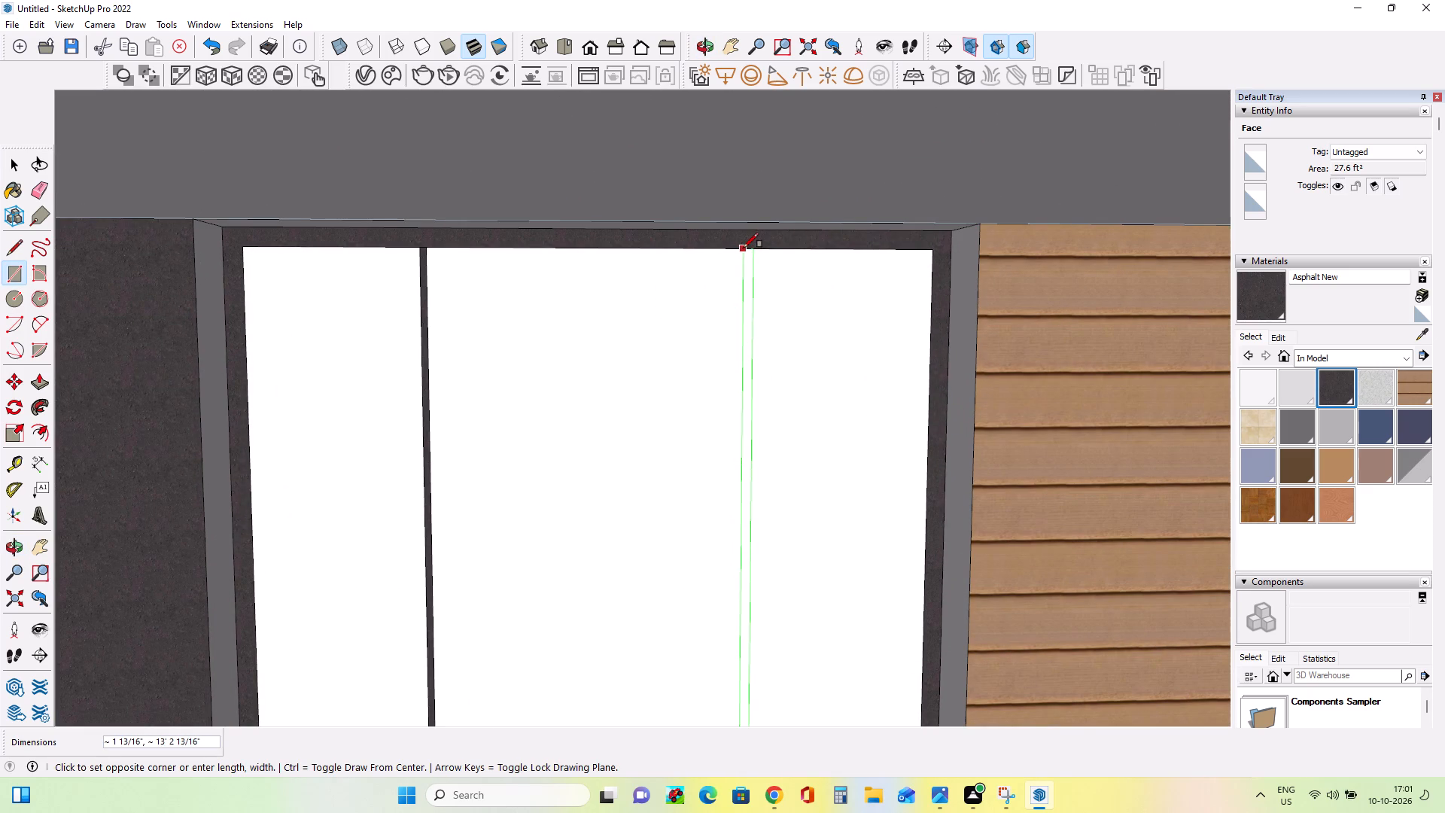
left_click(744, 248)
Paint the second vertical mullion strip near the wood cladding with Asphalt New.
scroll(786, 345, "down", 8)
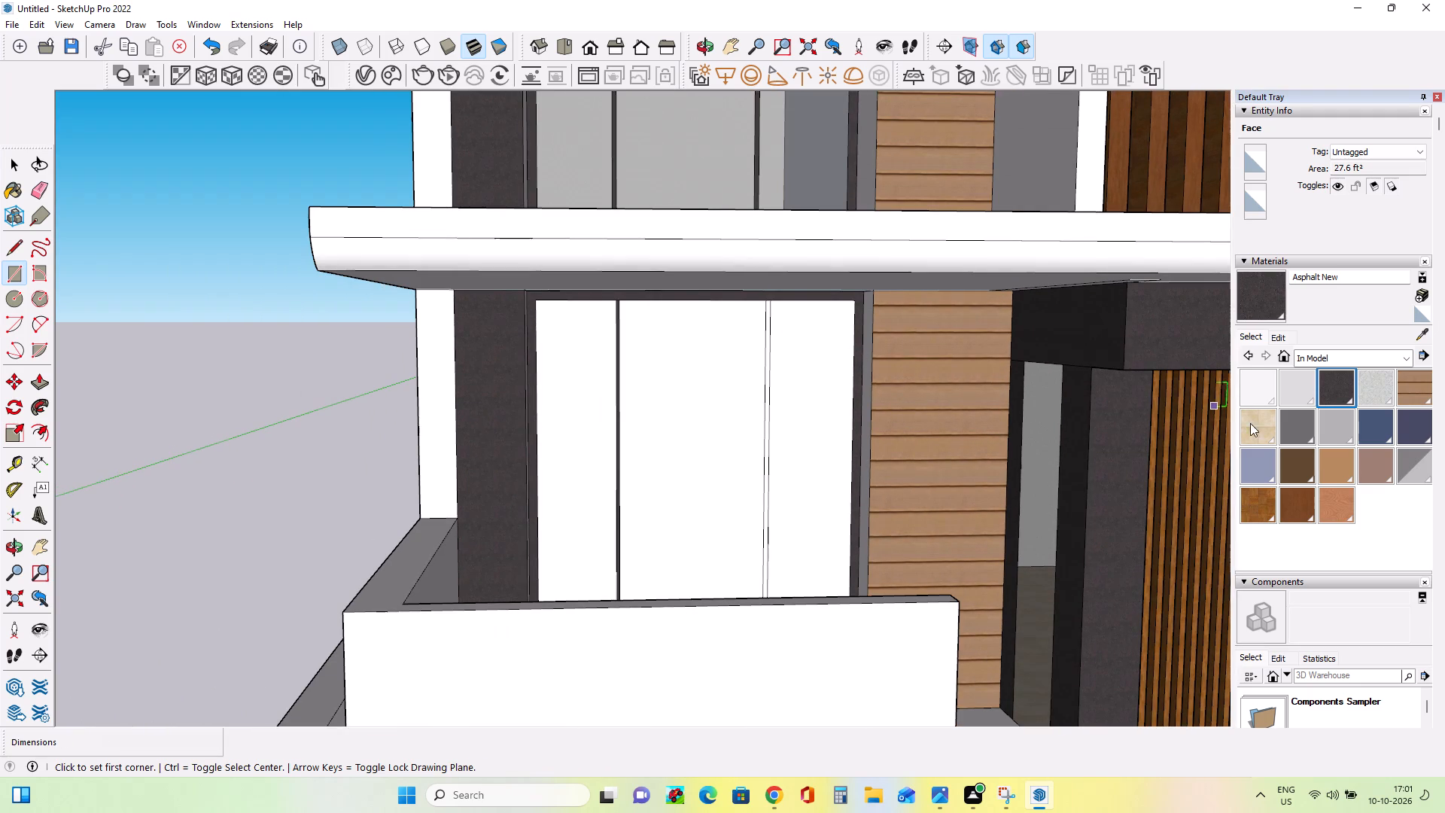
left_click(1345, 385)
scroll(674, 402, "up", 3)
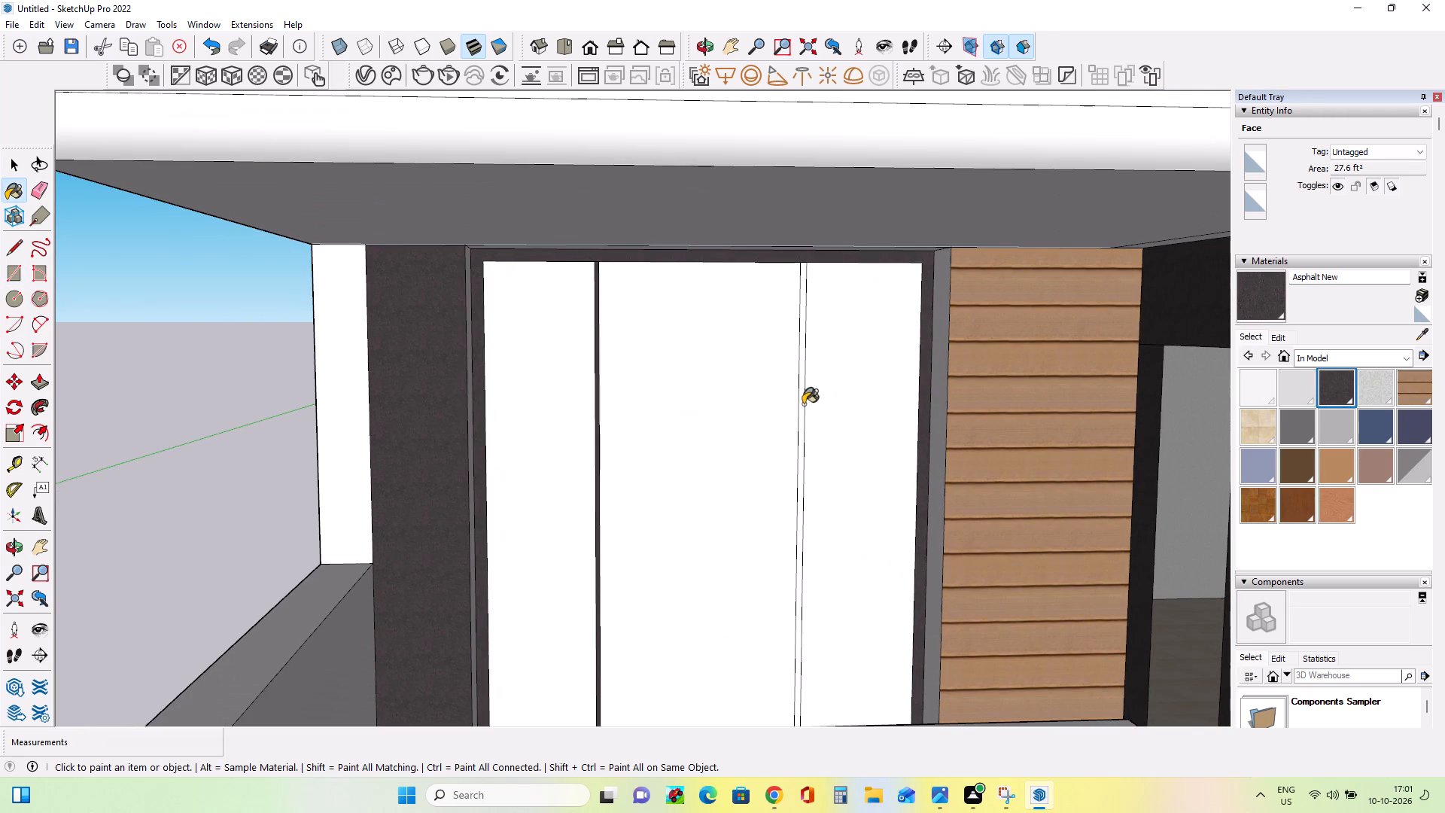
left_click(799, 403)
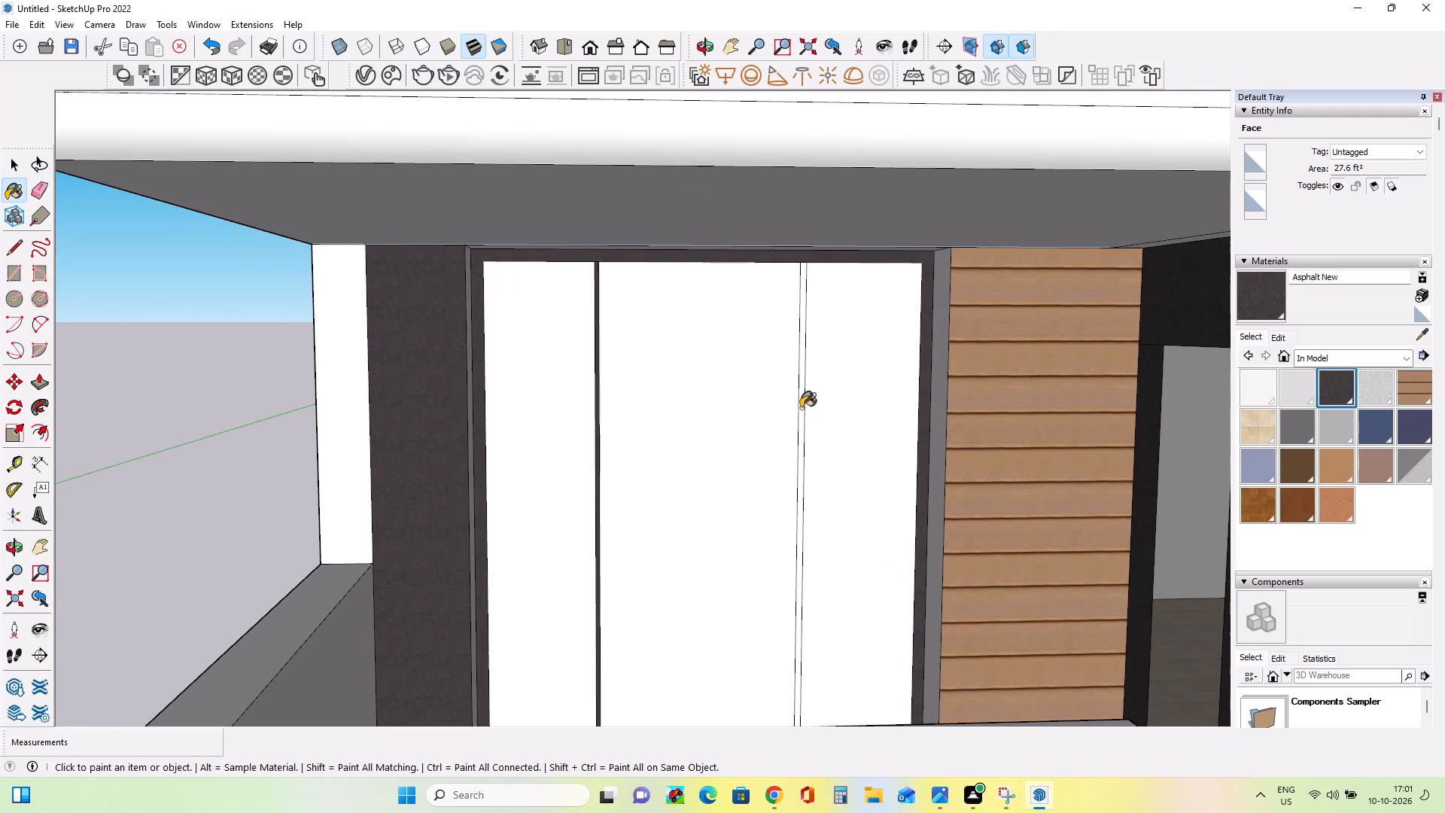
left_click(802, 408)
Paint the three white panes of the framed ground-floor window with Translucent Glass Gray from the In Model materials.
scroll(806, 406, "down", 9)
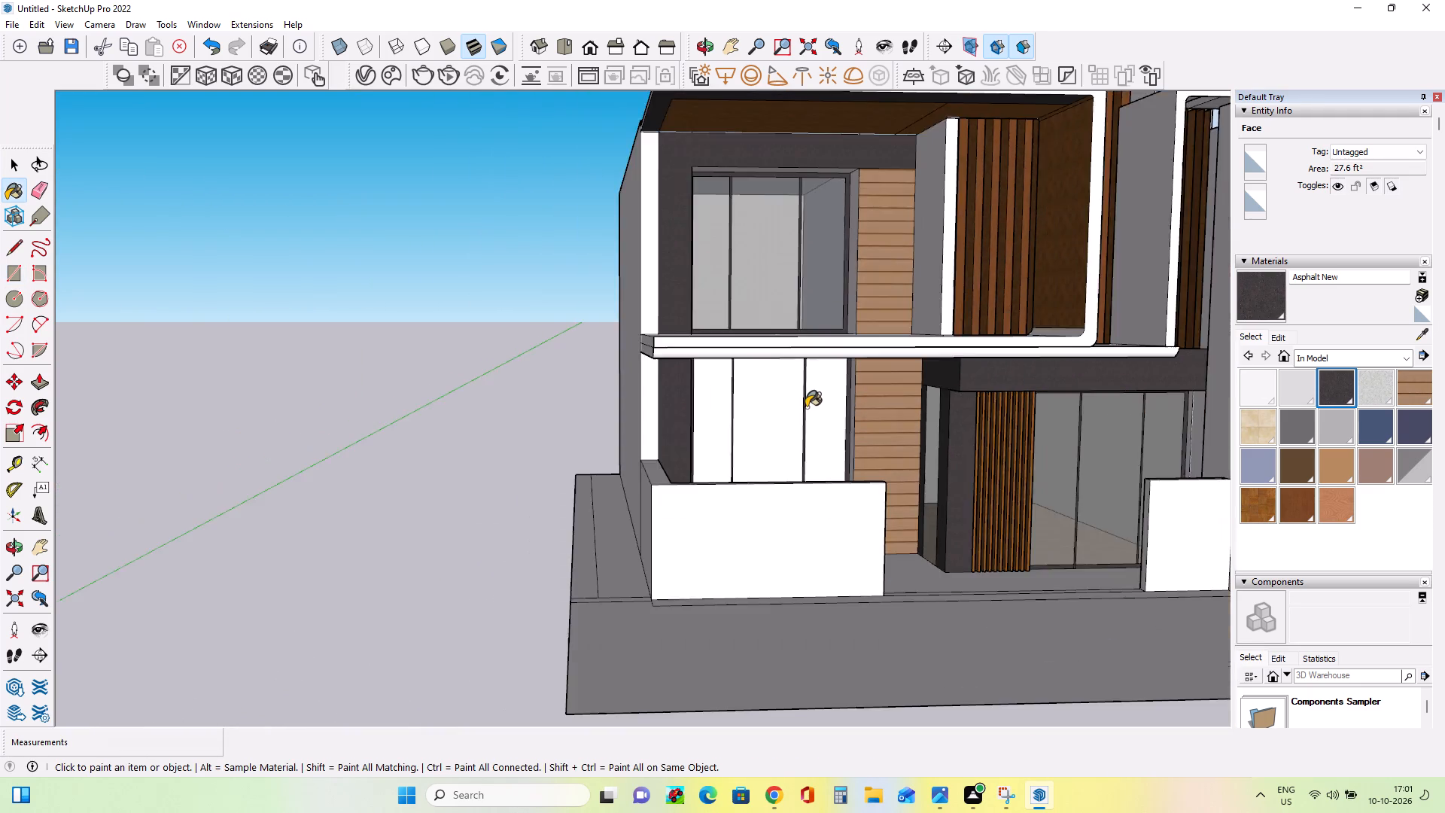
scroll(806, 407, "down", 5)
middle_click_drag(871, 460, 781, 456)
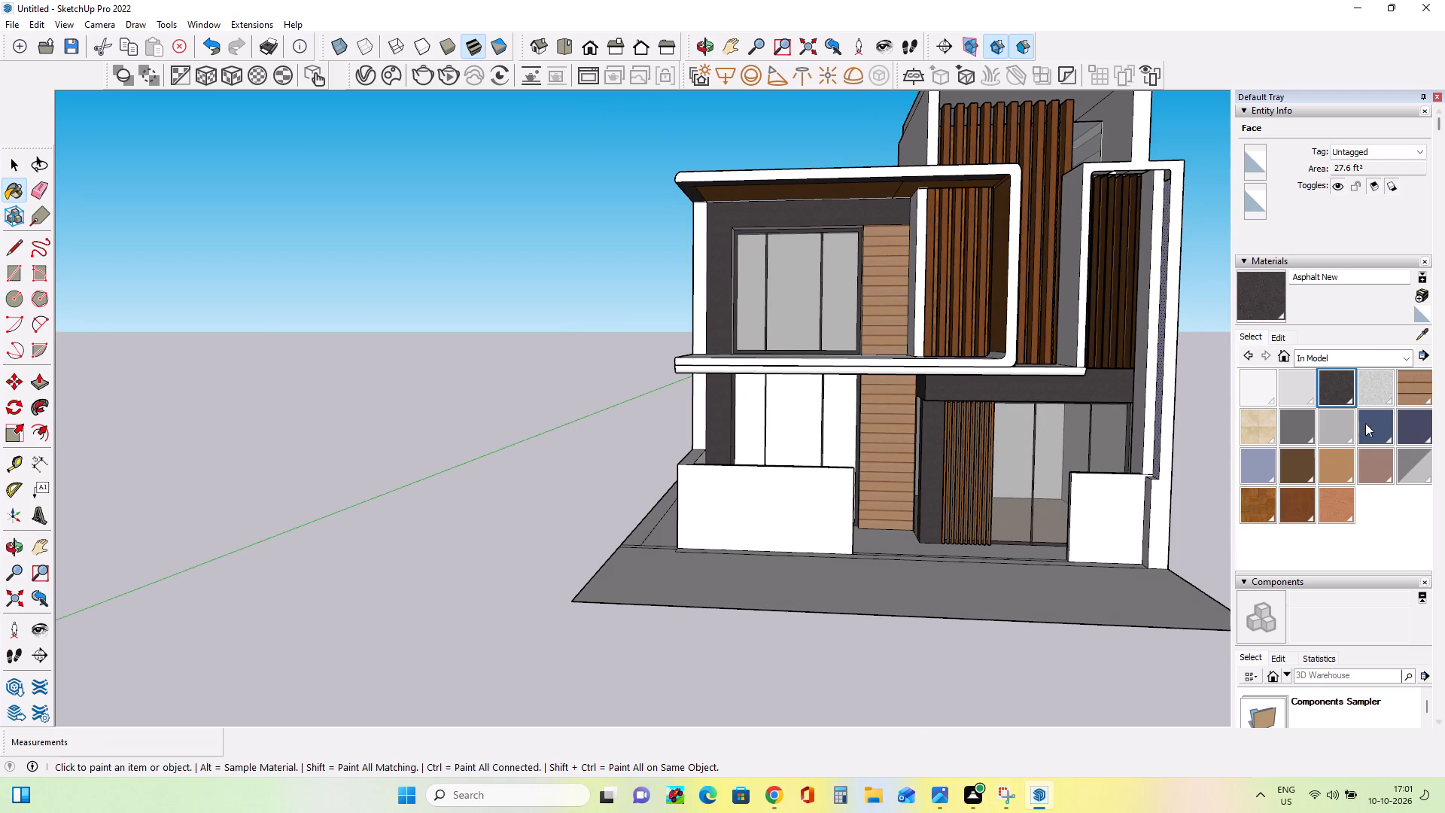
left_click(1405, 457)
left_click(835, 440)
left_click(807, 433)
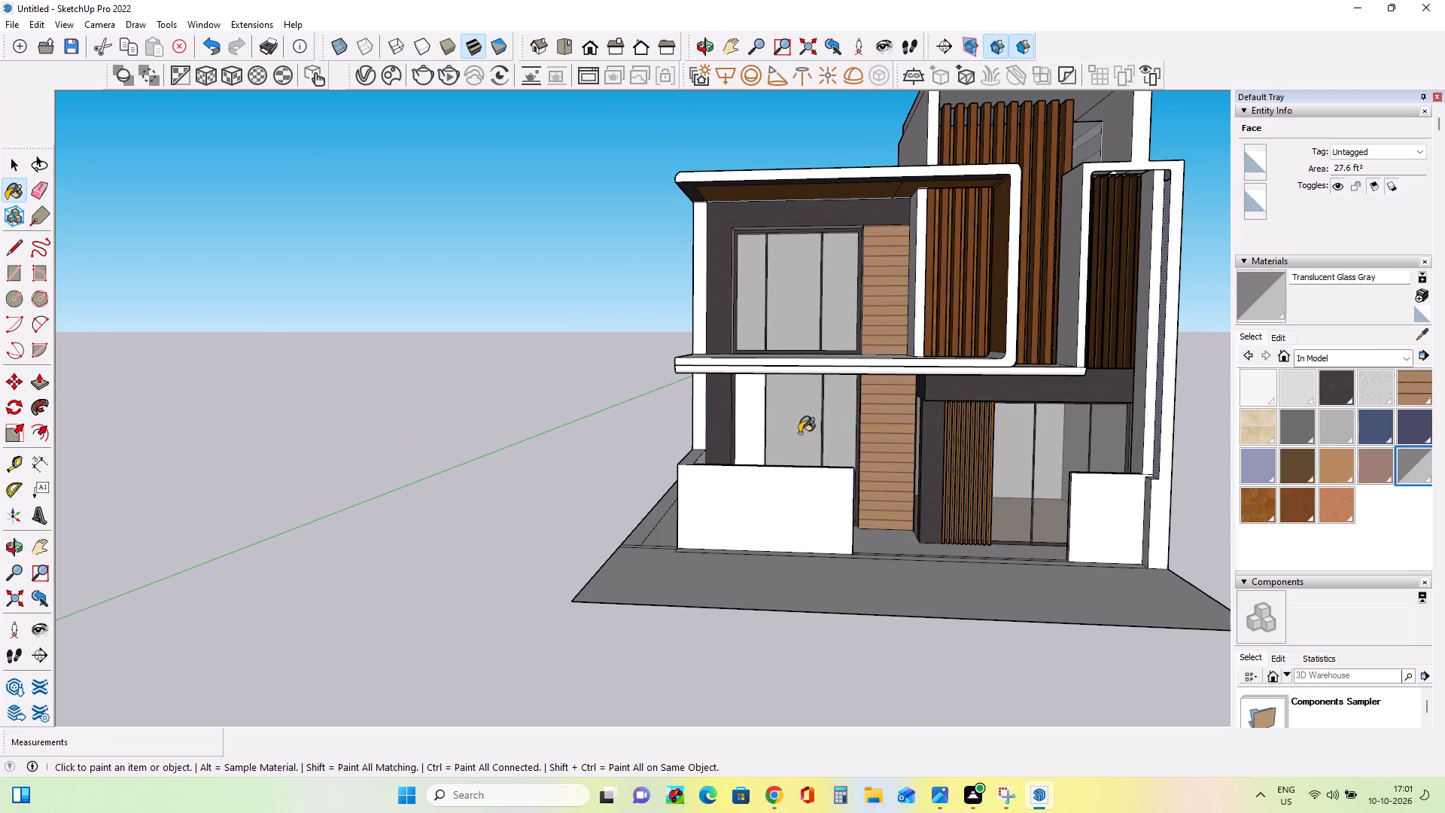
left_click(756, 431)
Examine the whole front facade and compare it with the reference image beside the house.
middle_click_drag(792, 471, 804, 475)
scroll(804, 475, "down", 4)
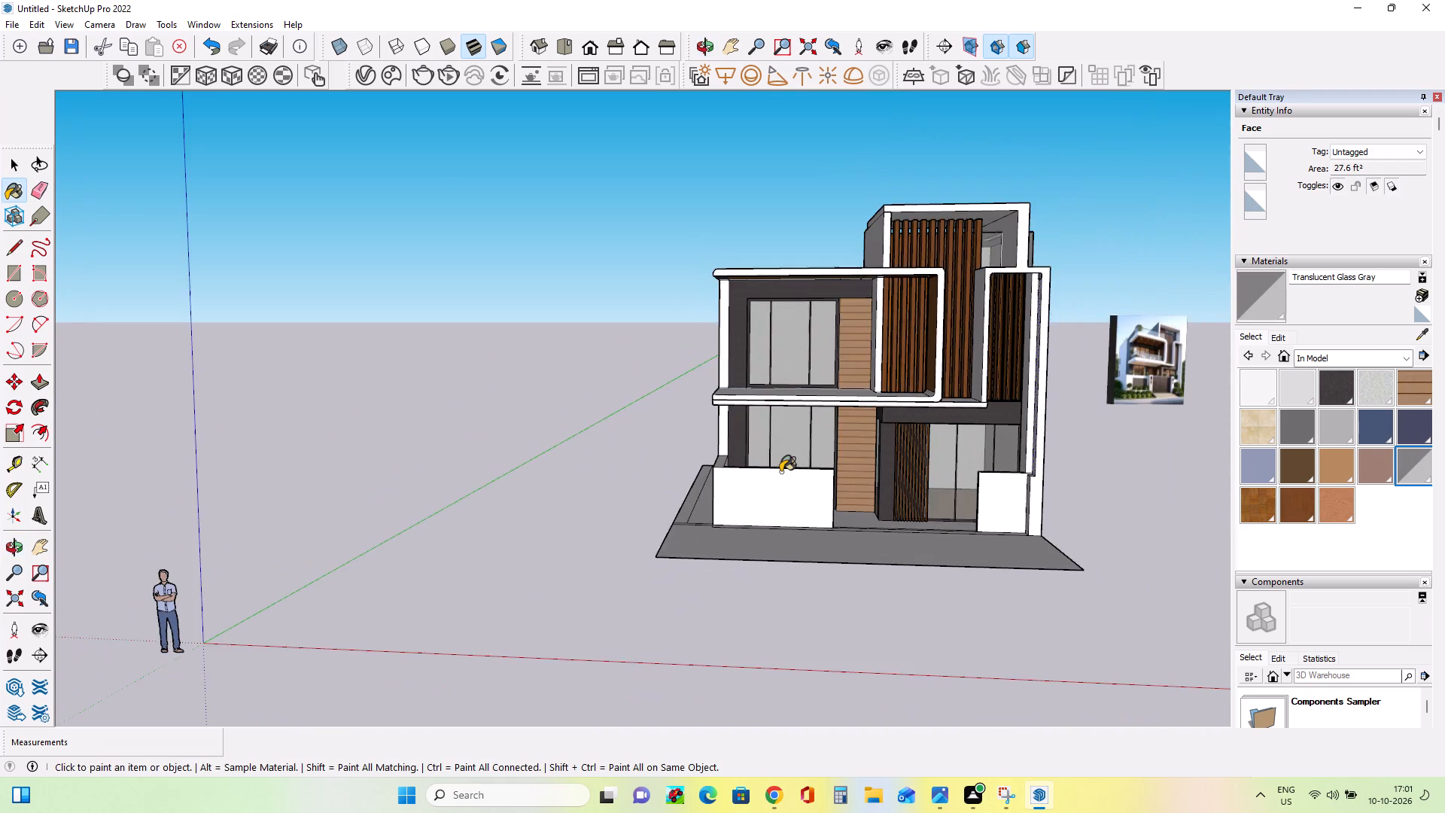
scroll(780, 472, "down", 4)
scroll(981, 470, "up", 6)
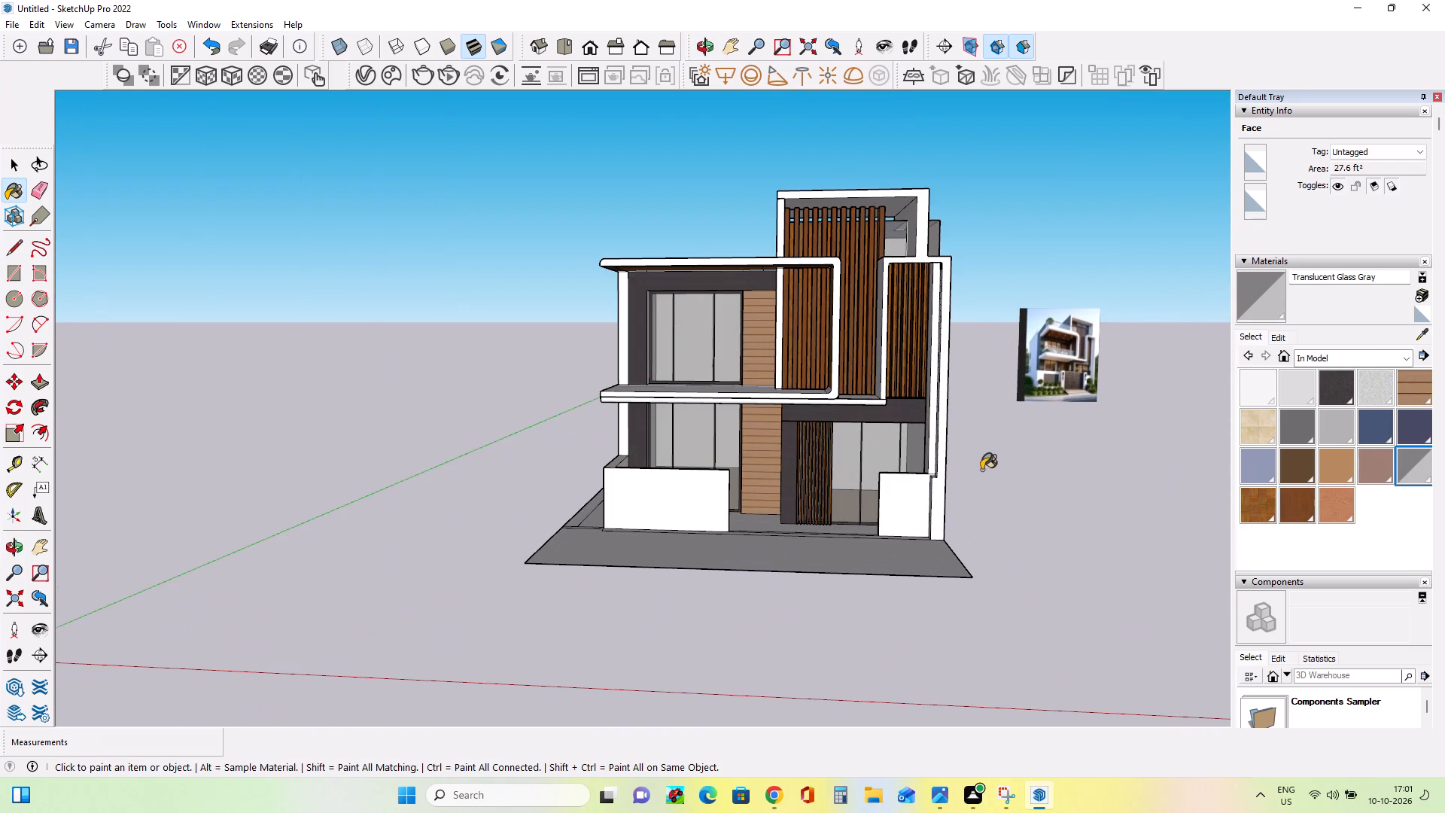
middle_click_drag(981, 470, 987, 496)
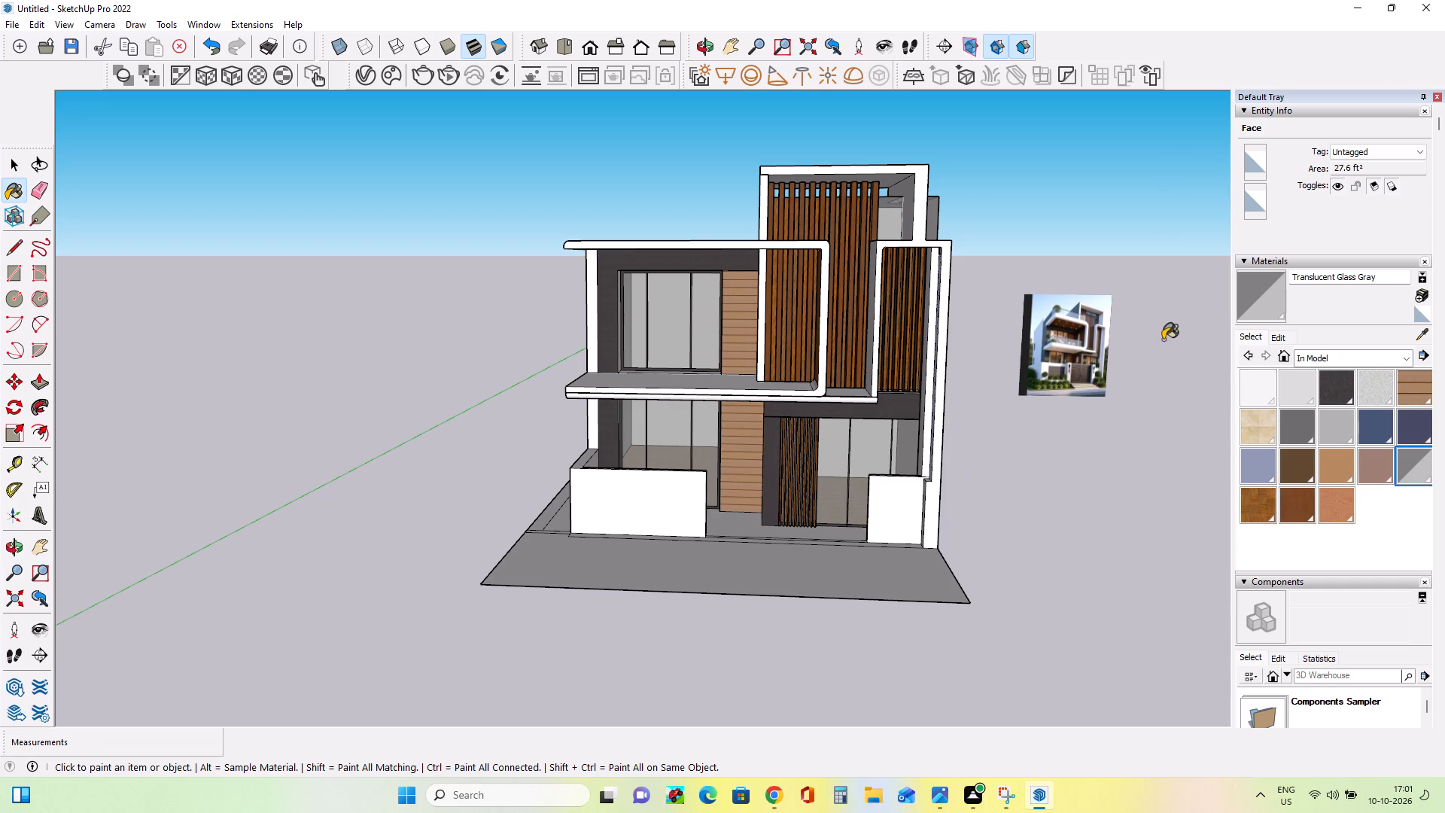
scroll(1094, 297, "up", 2)
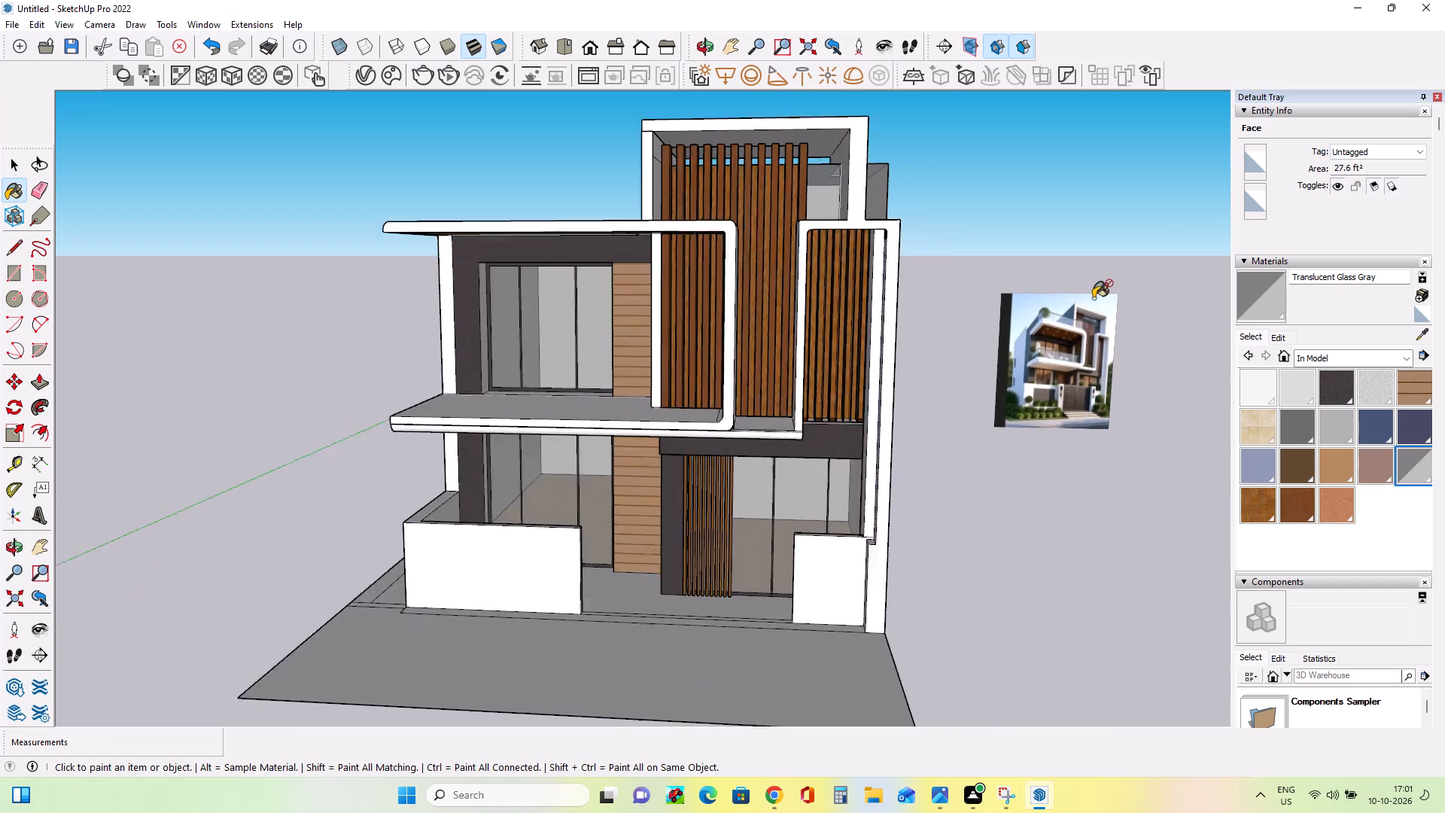
scroll(1095, 297, "up", 9)
scroll(1105, 316, "down", 4)
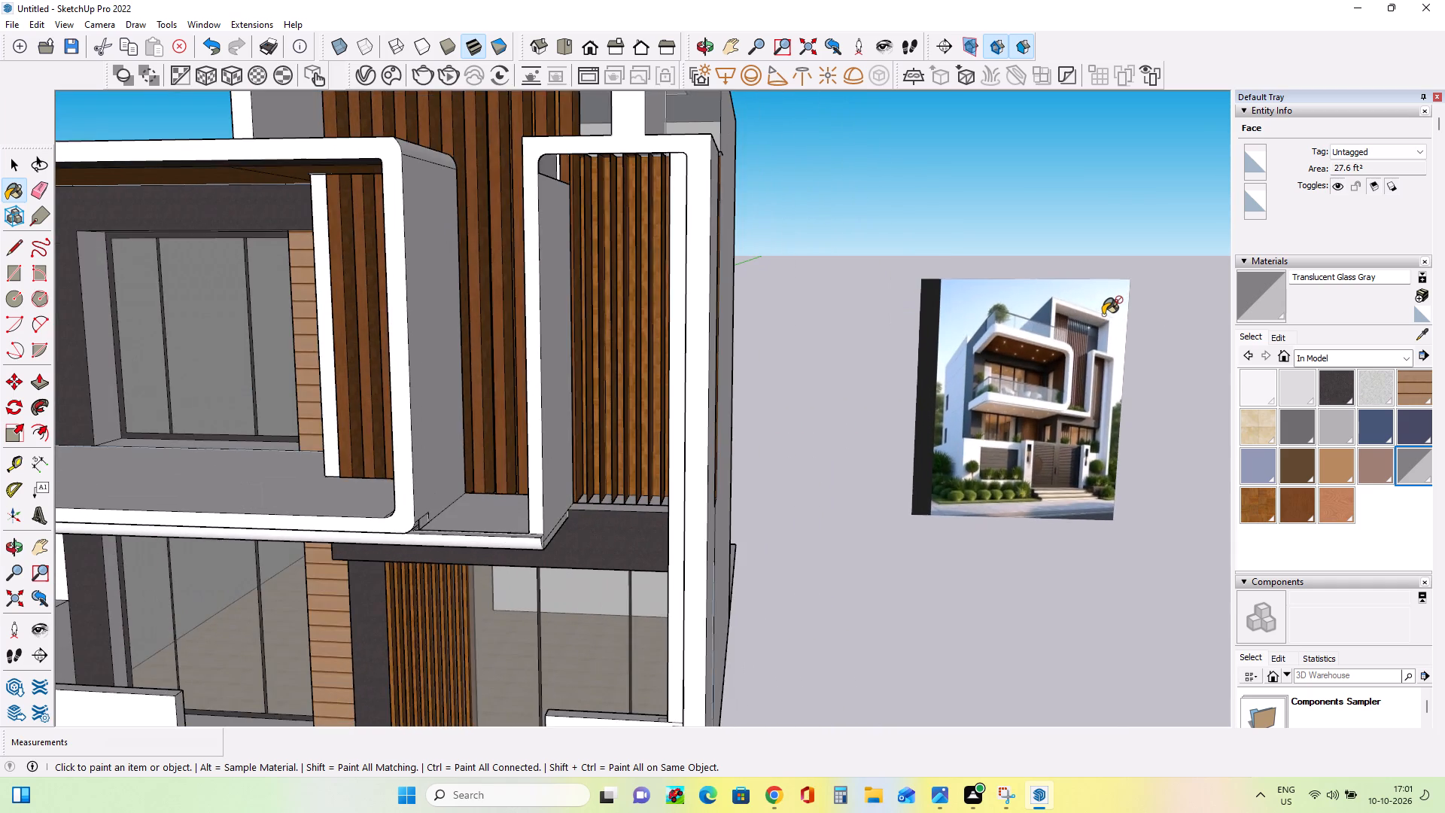
Examine the glass terrace railing and upper floors in the reference image and compare them with the modelled front facade.
scroll(1105, 314, "down", 4)
middle_click_drag(1110, 327, 1127, 361)
scroll(1095, 324, "up", 7)
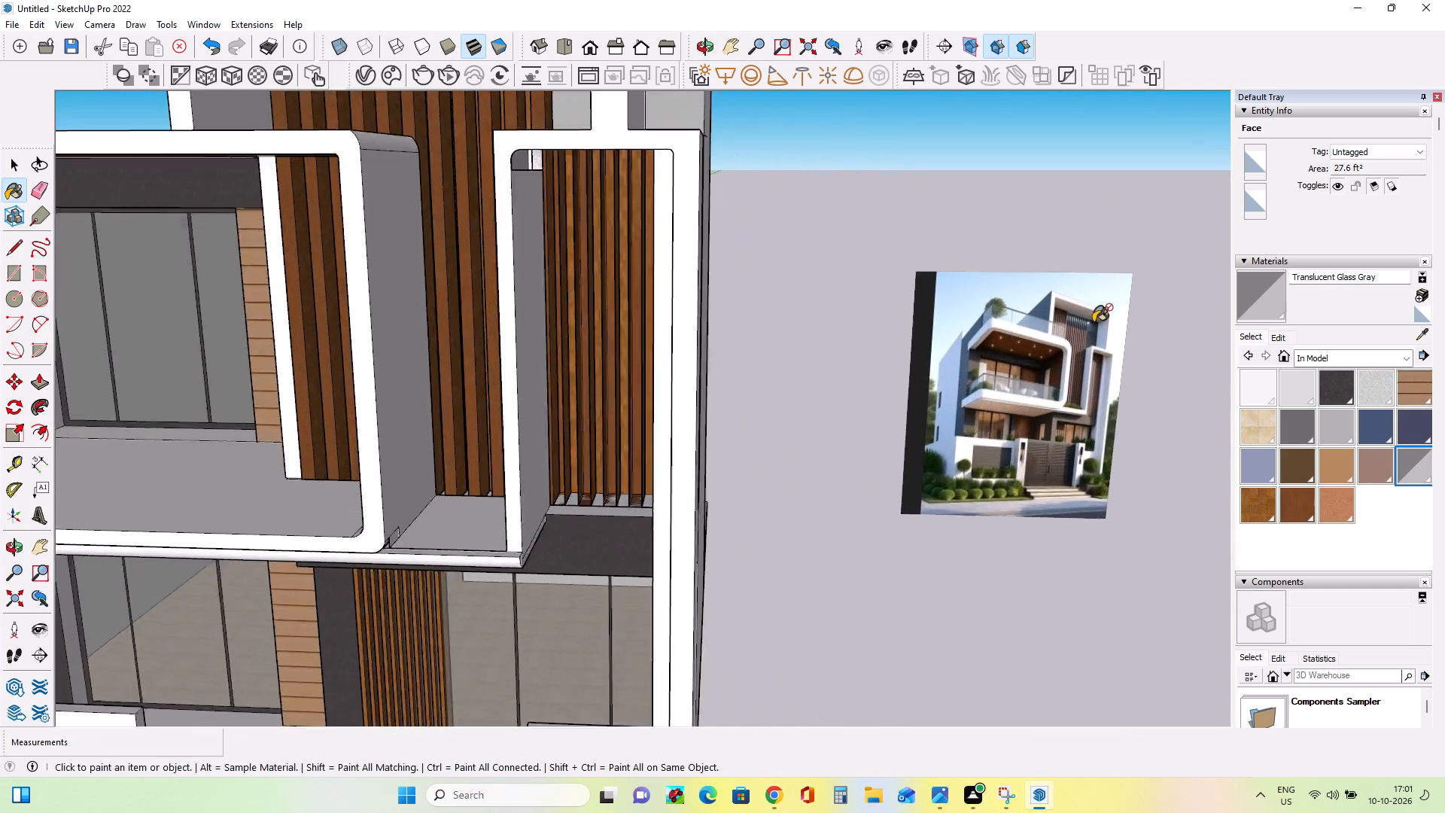
scroll(1095, 321, "up", 11)
middle_click_drag(1096, 319, 1110, 346)
scroll(890, 318, "up", 7)
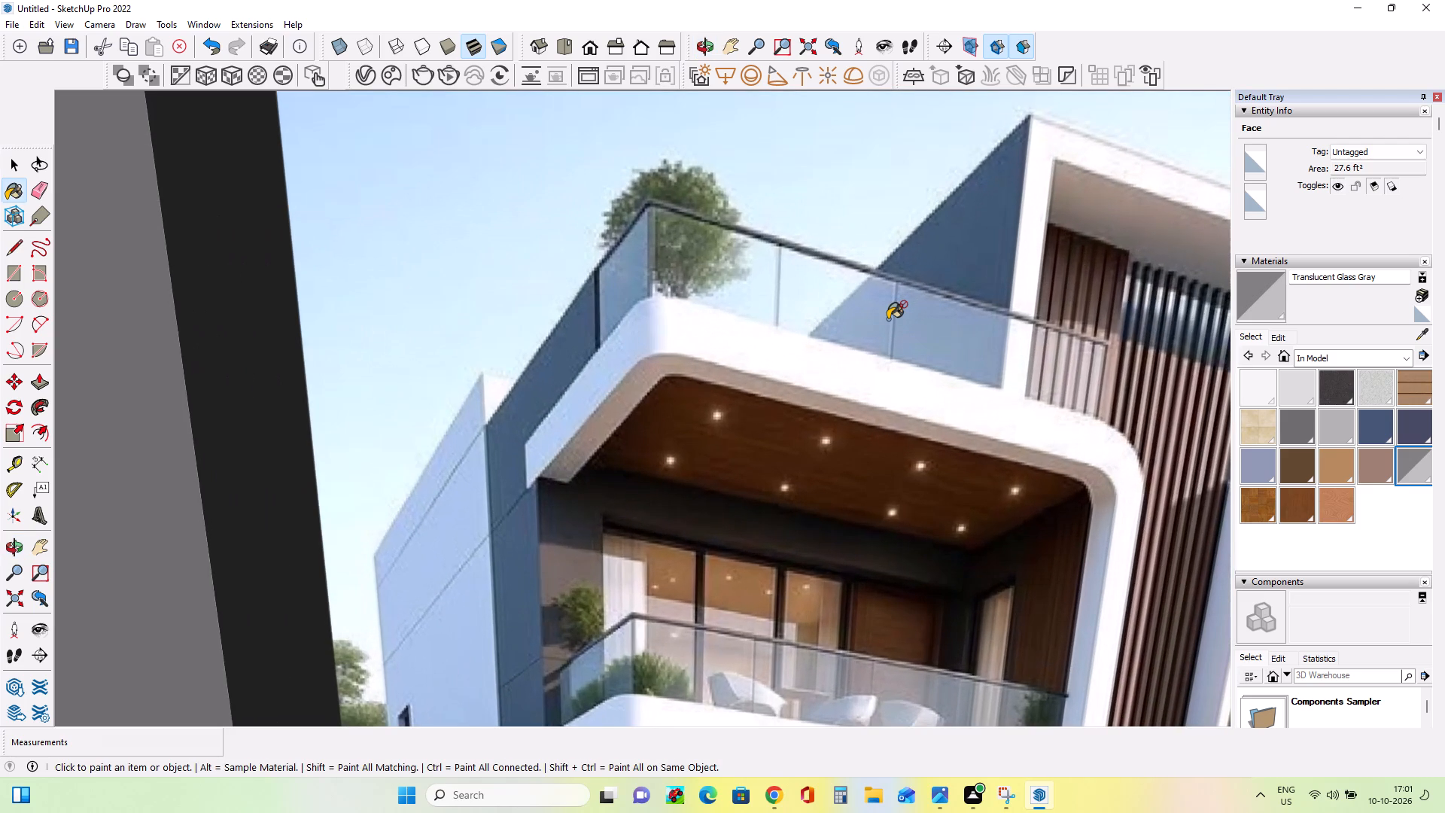
scroll(890, 318, "down", 6)
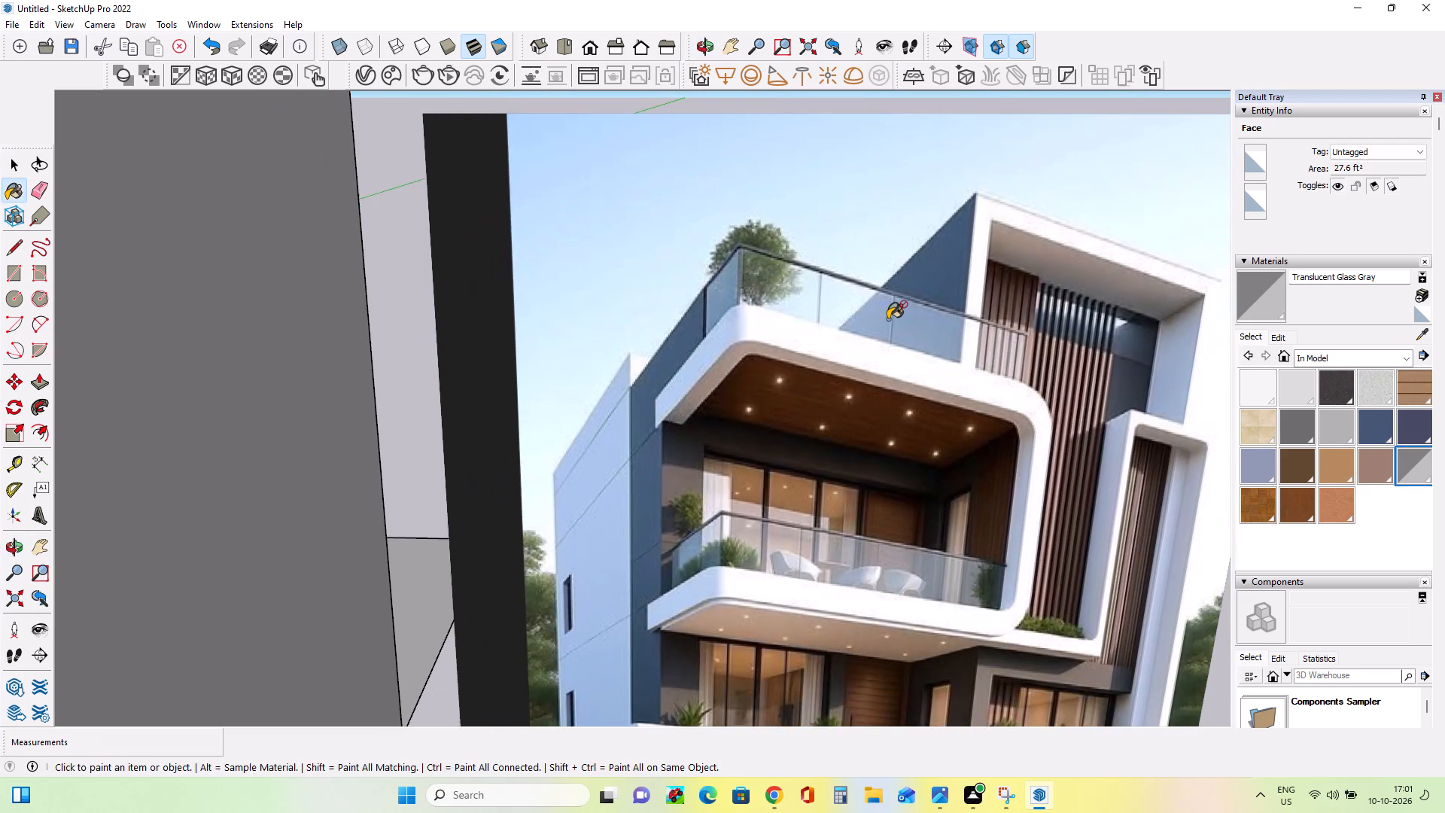
scroll(890, 318, "down", 10)
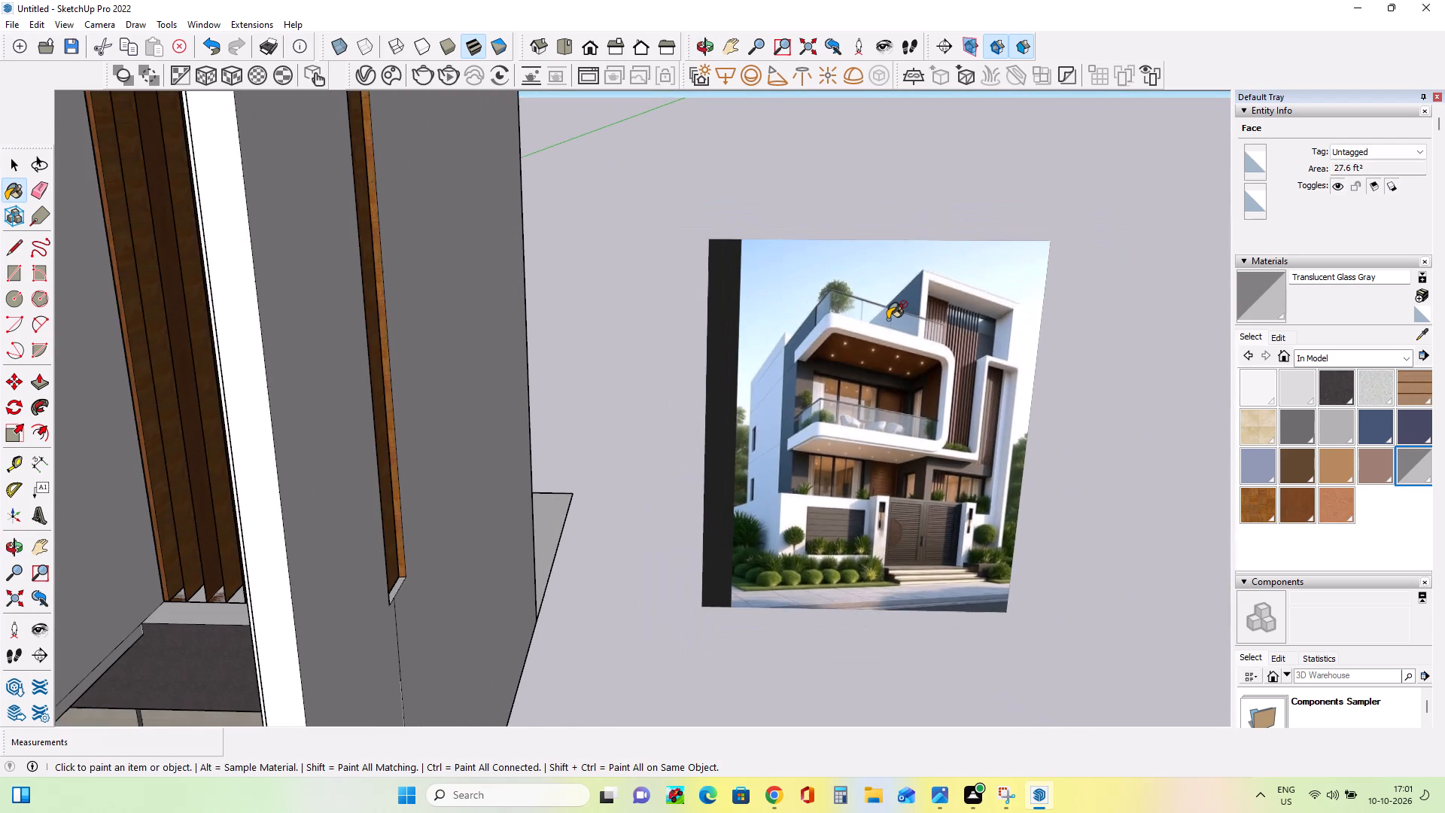
scroll(890, 318, "down", 10)
middle_click(890, 318)
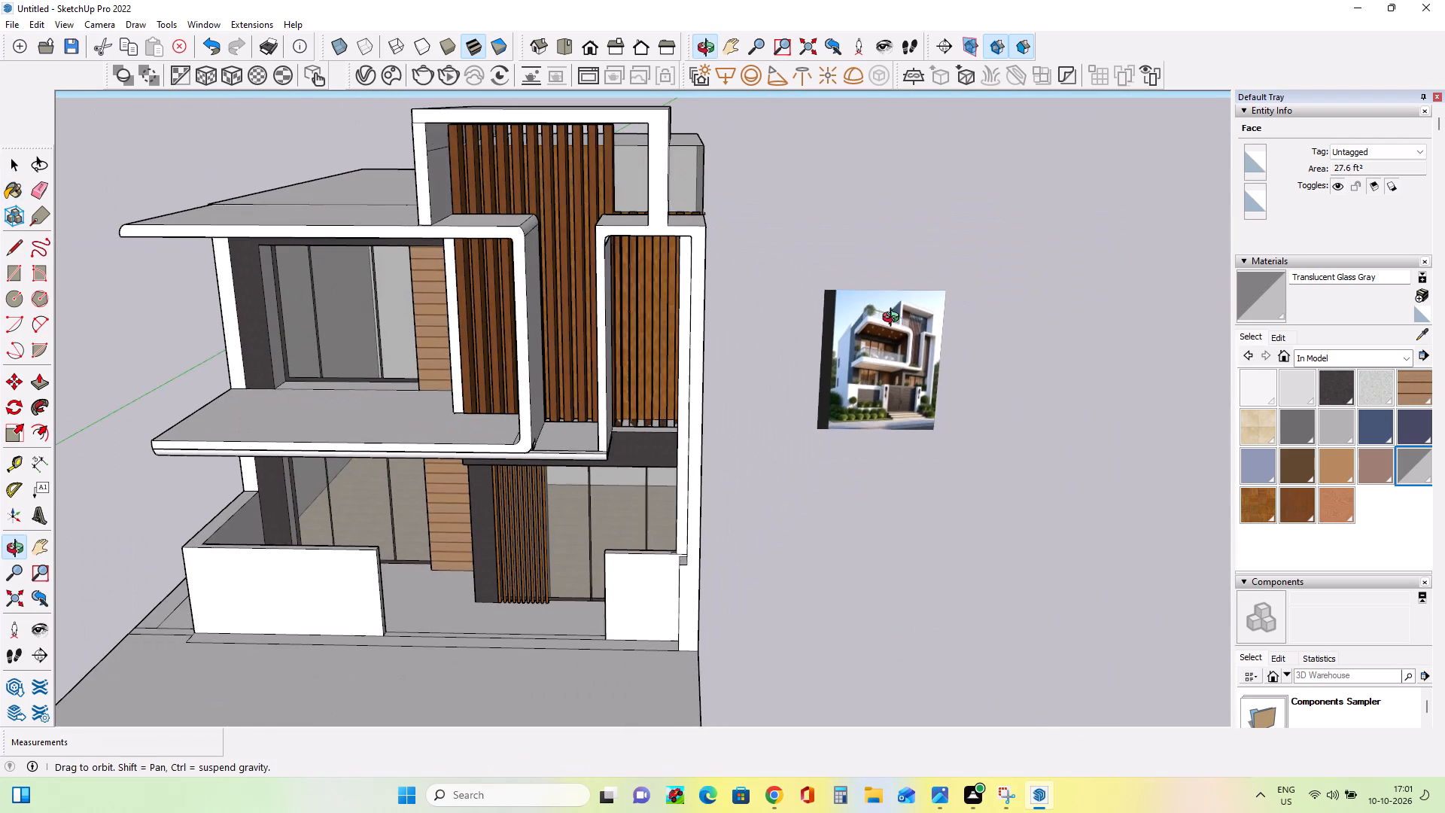
middle_click_drag(466, 413, 847, 343)
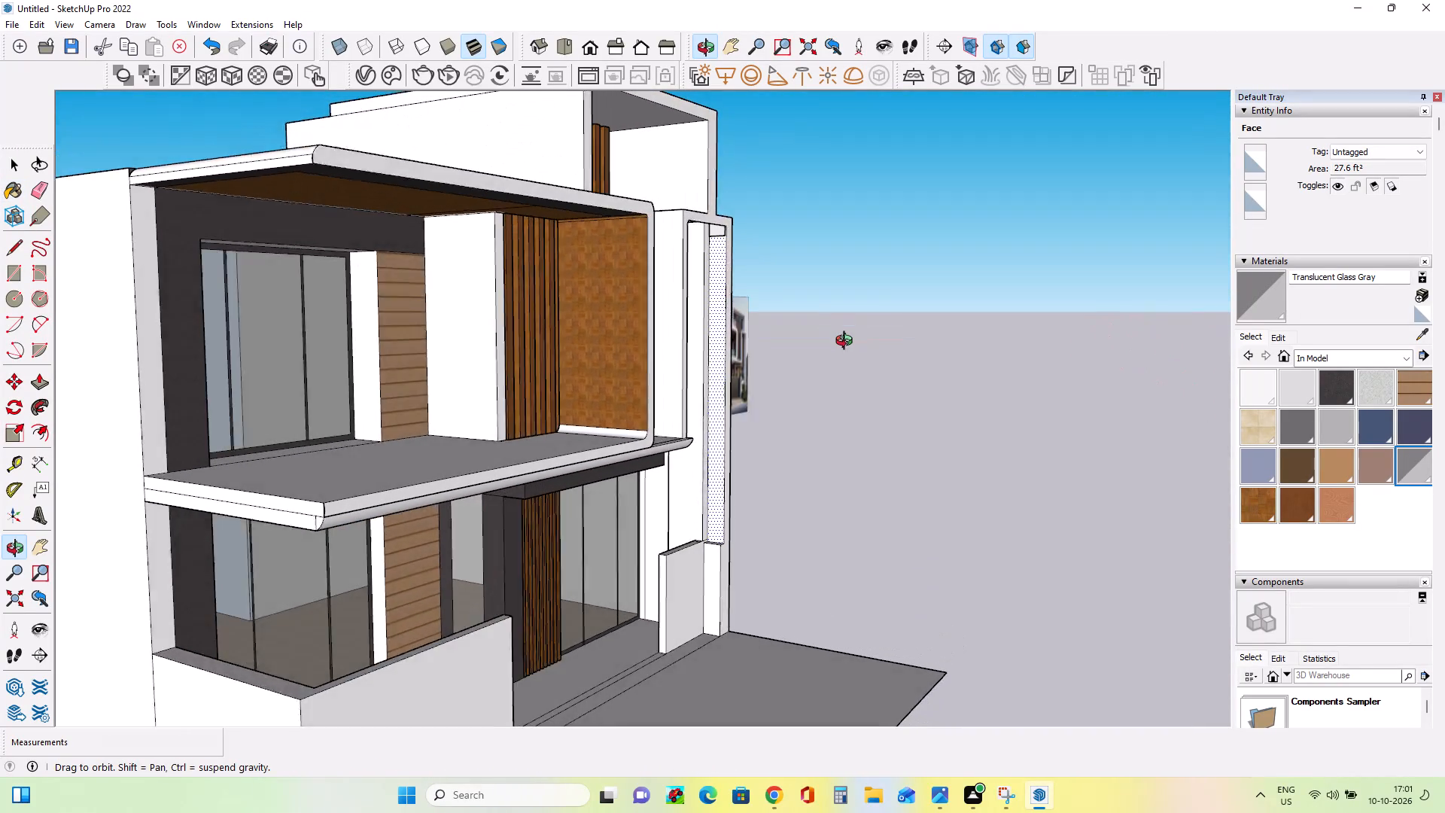
middle_click_drag(847, 343, 559, 407)
scroll(841, 382, "up", 5)
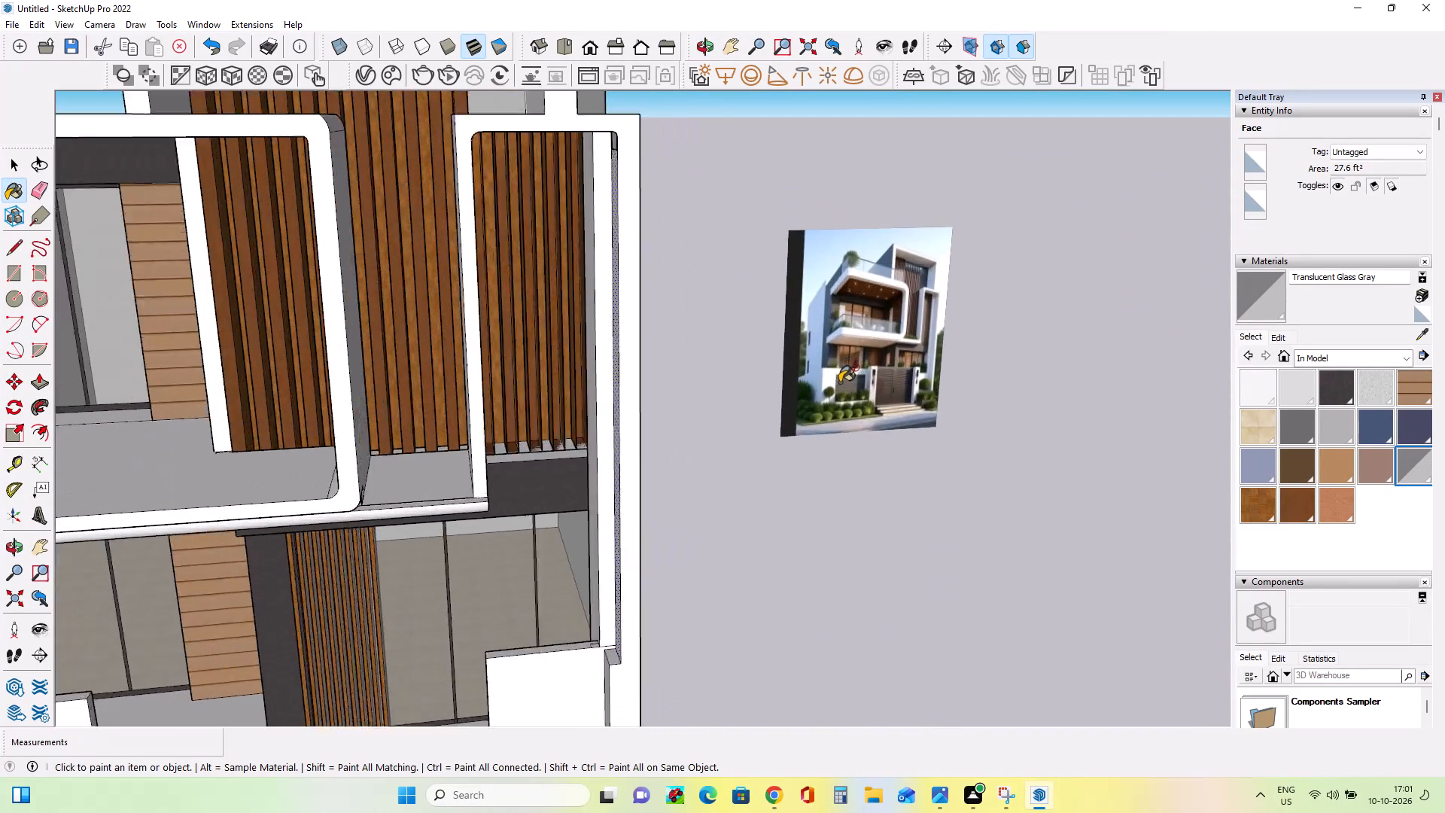
scroll(841, 382, "up", 7)
scroll(841, 382, "down", 8)
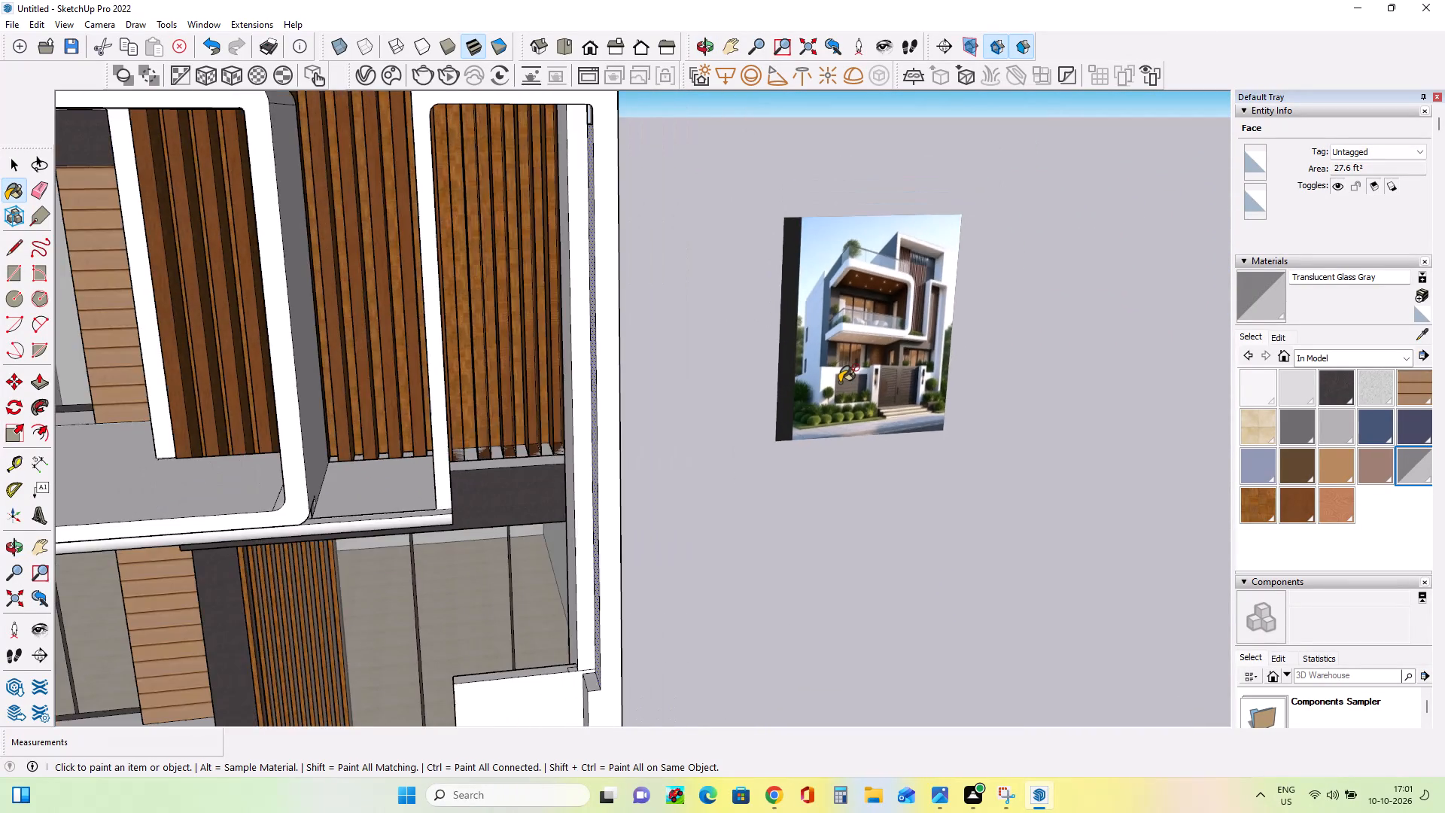
scroll(841, 382, "down", 13)
middle_click_drag(510, 412, 830, 359)
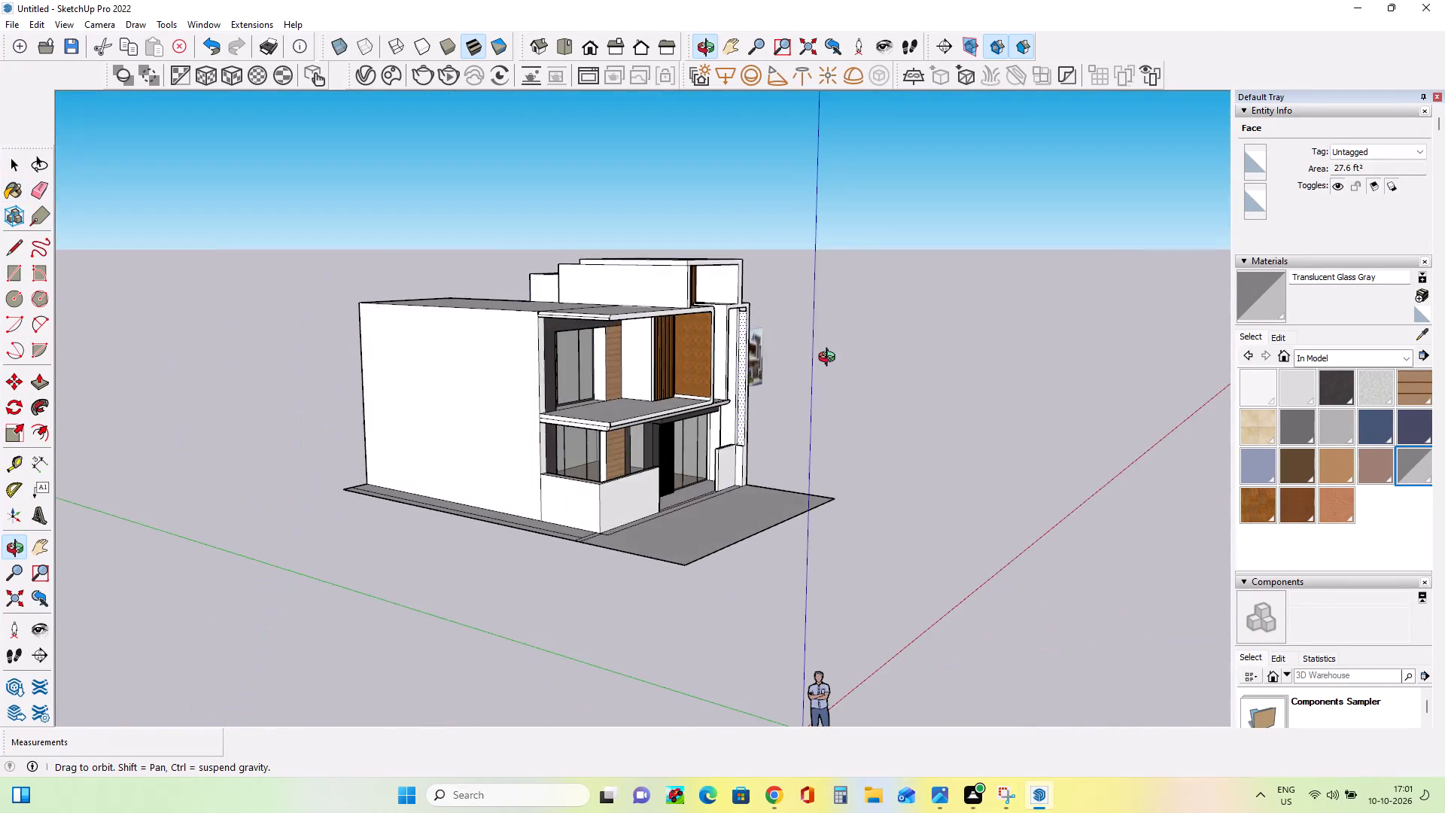
middle_click_drag(830, 359, 500, 382)
middle_click_drag(685, 293, 686, 355)
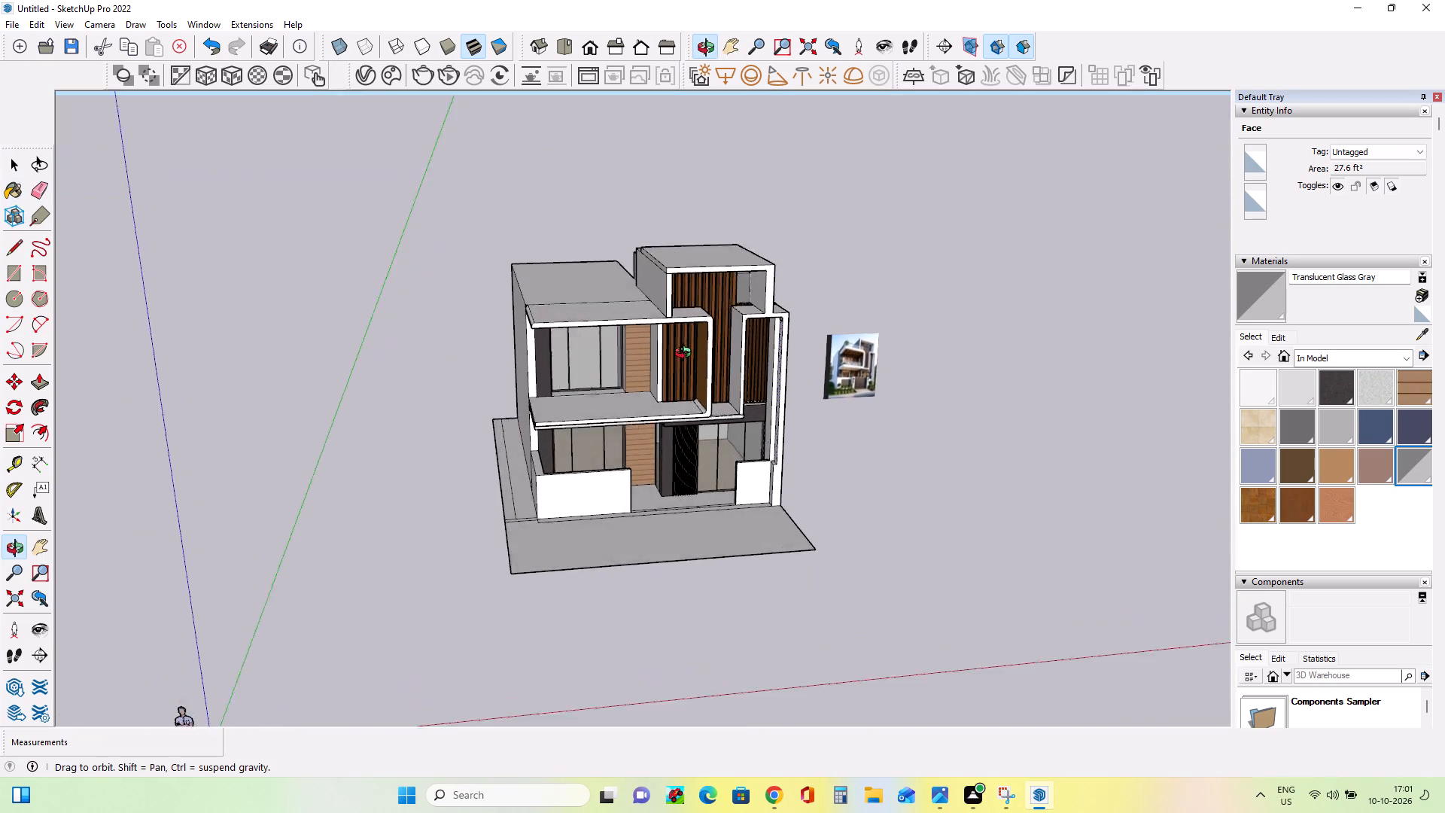
middle_click_drag(686, 355, 624, 406)
scroll(585, 326, "up", 8)
middle_click_drag(604, 341, 627, 387)
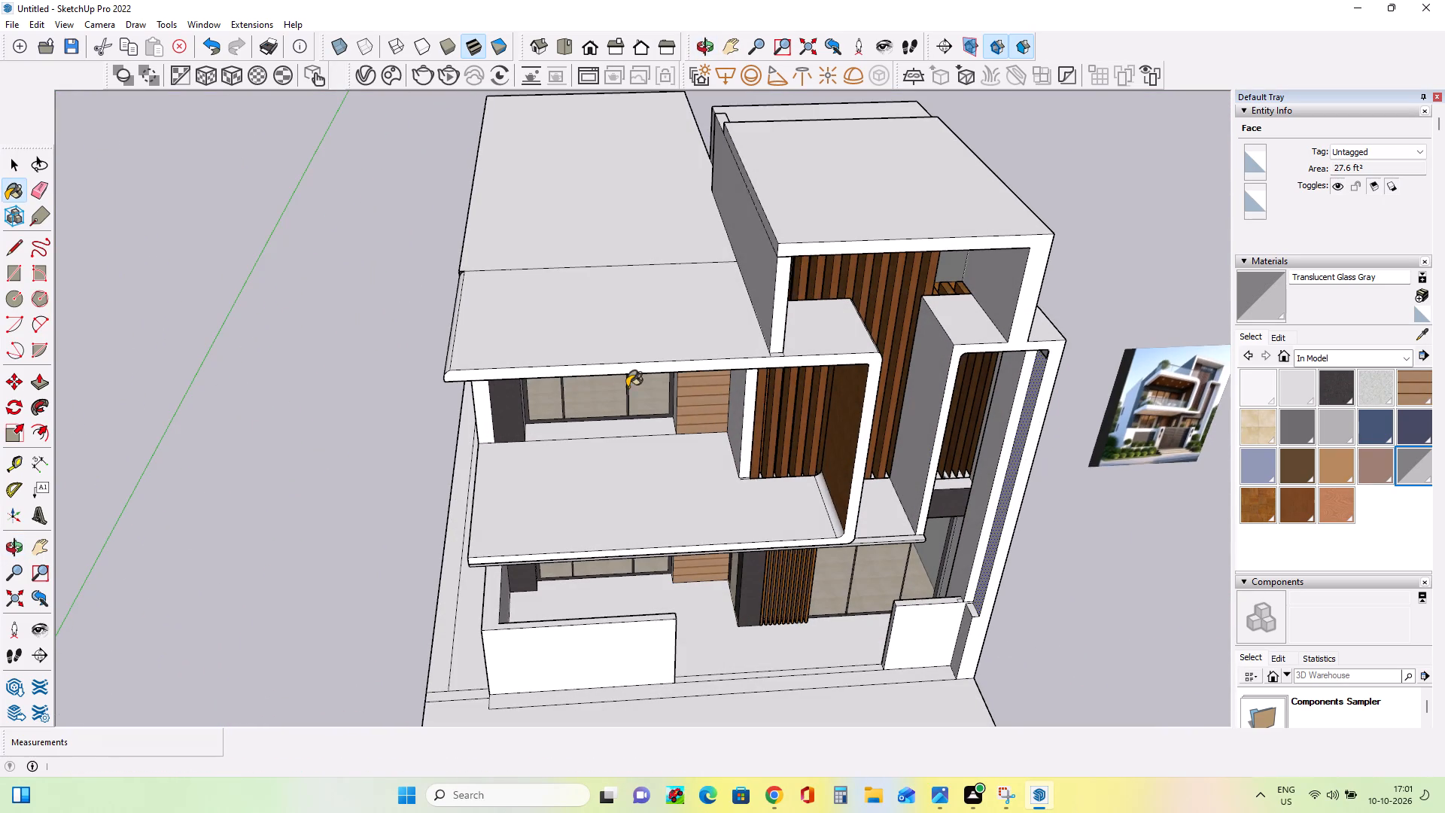
middle_click_drag(674, 361, 555, 234)
scroll(1167, 394, "down", 3)
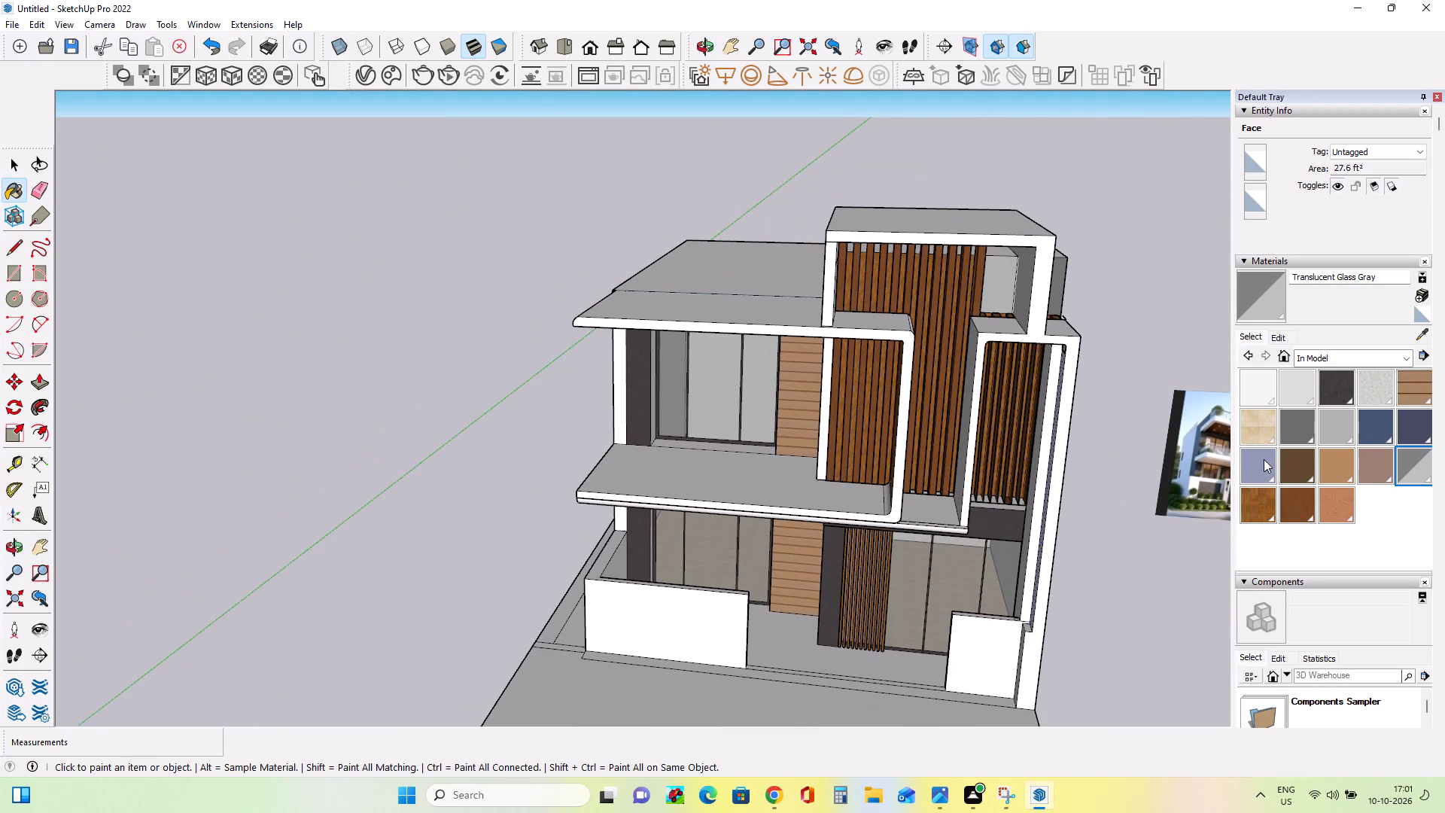
scroll(644, 323, "down", 8)
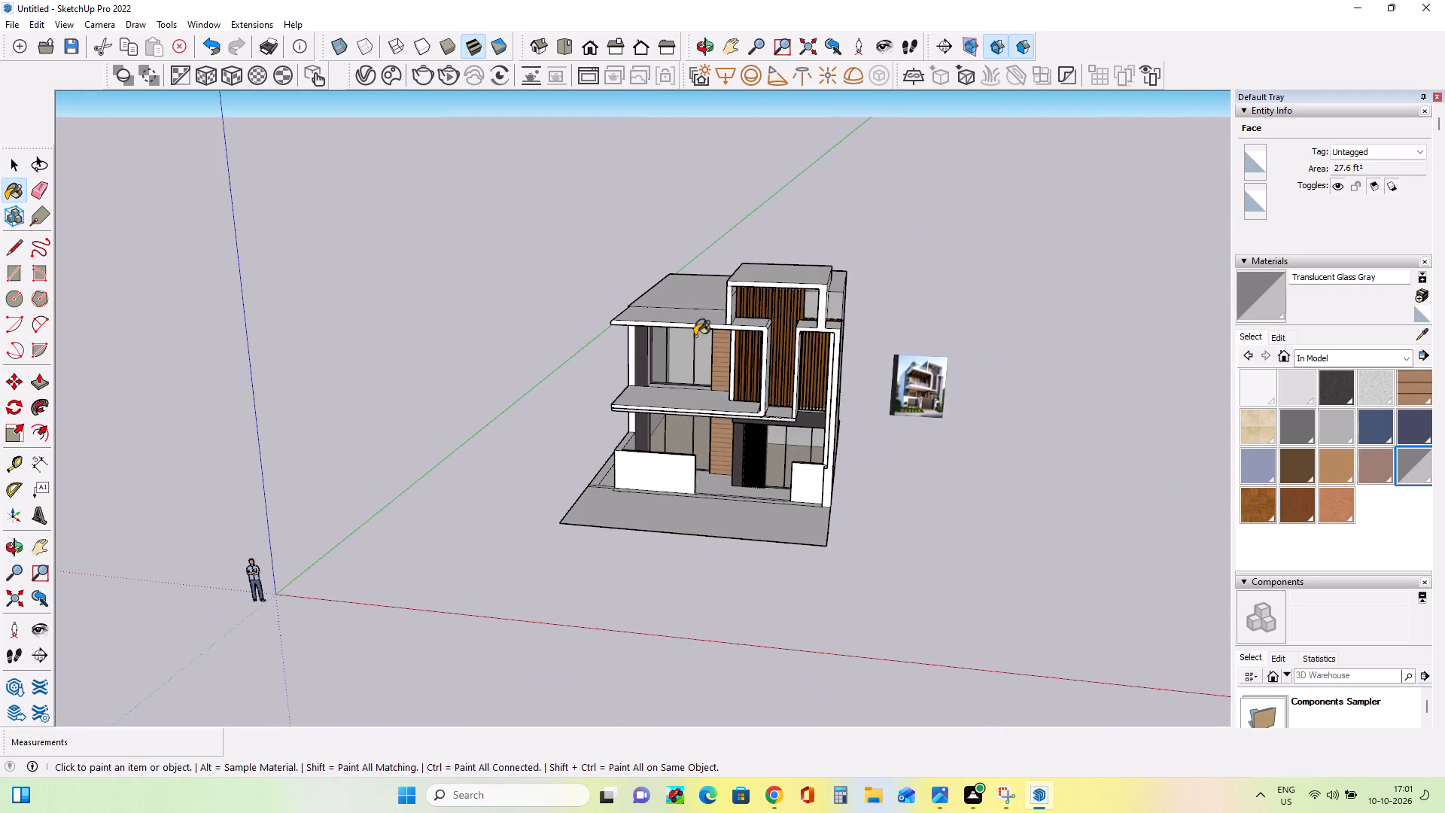
scroll(933, 368, "up", 20)
scroll(933, 368, "up", 3)
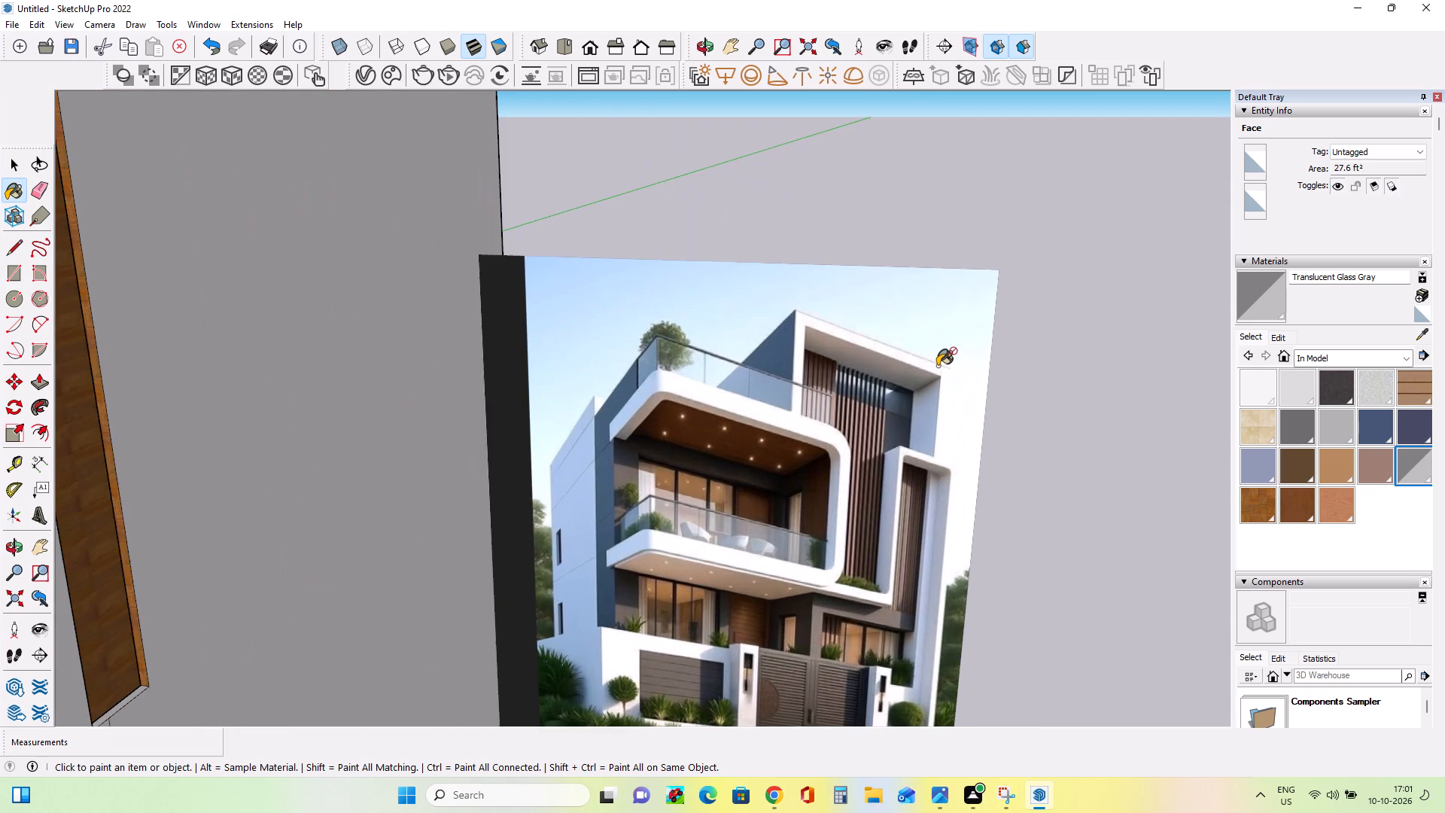
middle_click_drag(939, 367, 945, 389)
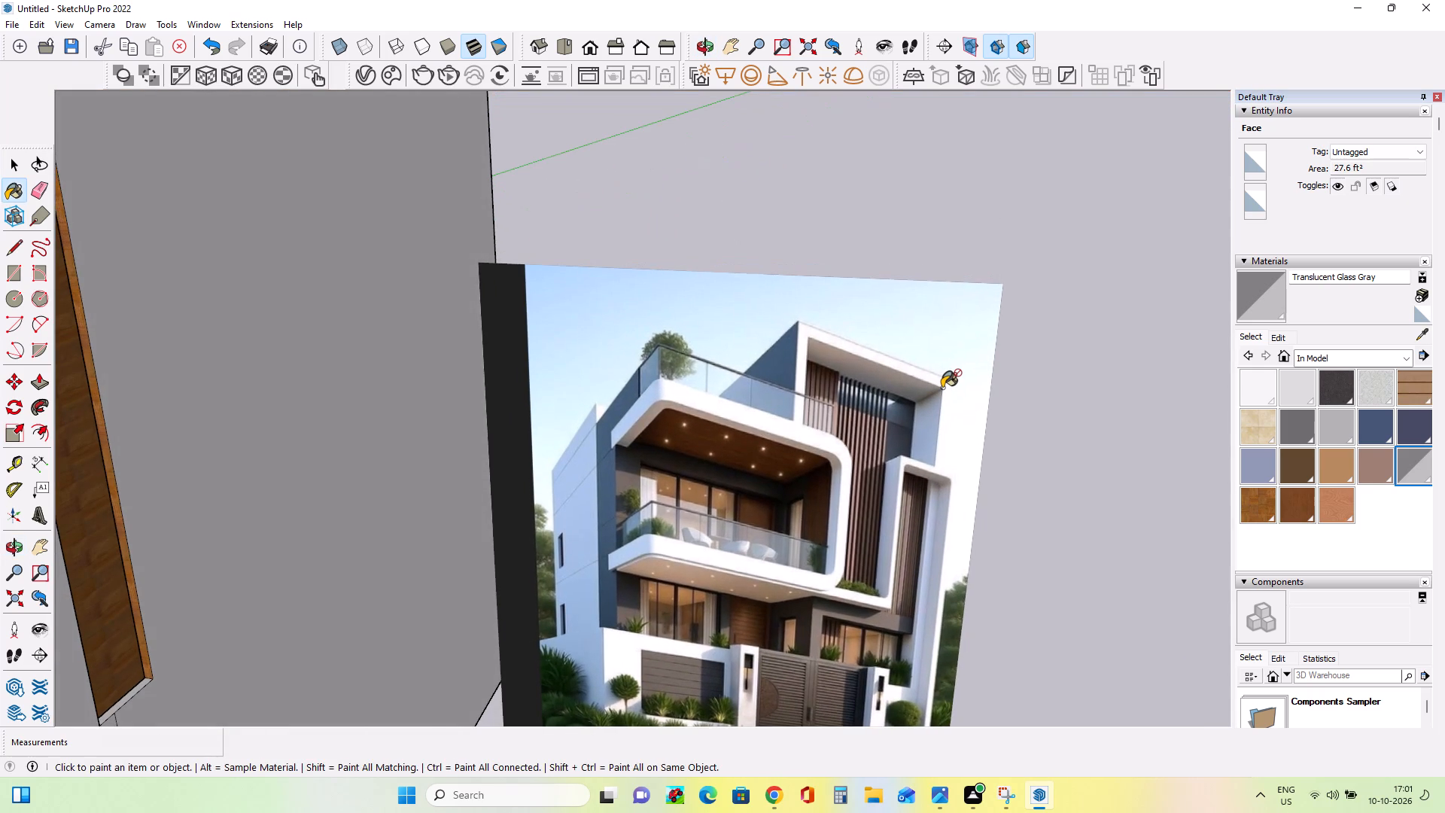
scroll(943, 386, "down", 3)
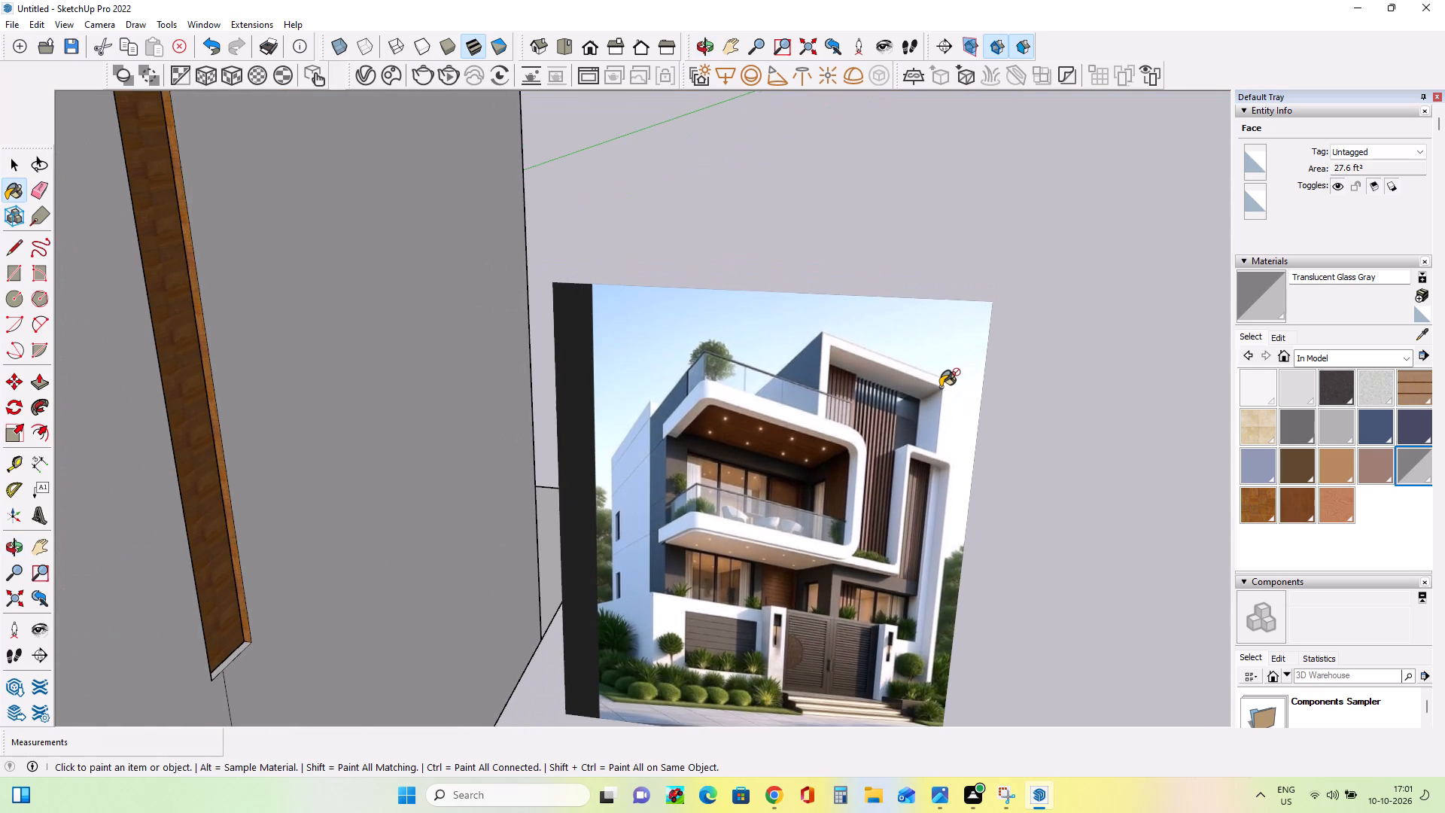
scroll(942, 386, "down", 17)
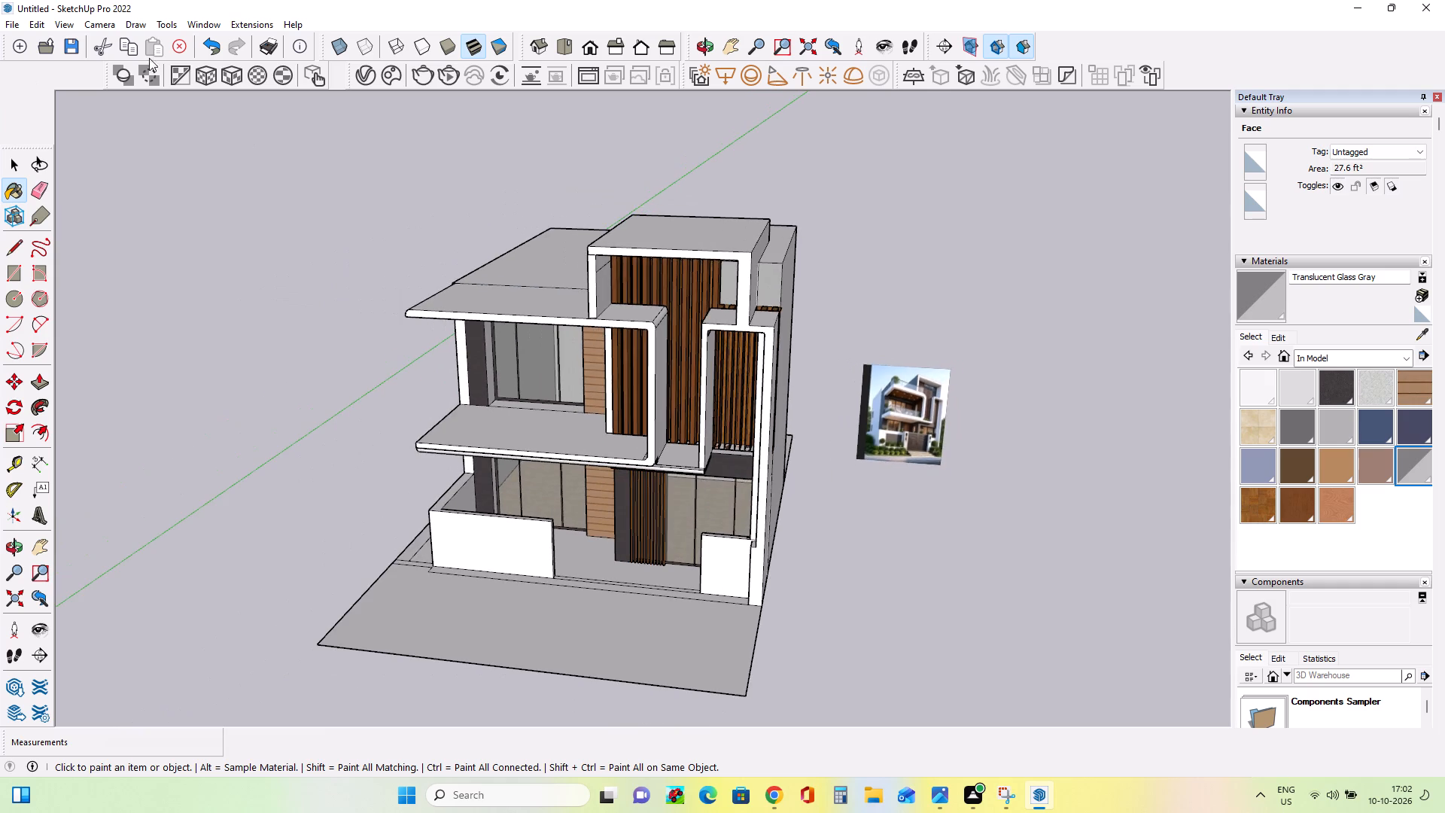
Draw a narrow rectangle about 24' long on top of the upper balcony's roof slab, along its front edge.
middle_click_drag(230, 168, 689, 256)
scroll(432, 446, "up", 6)
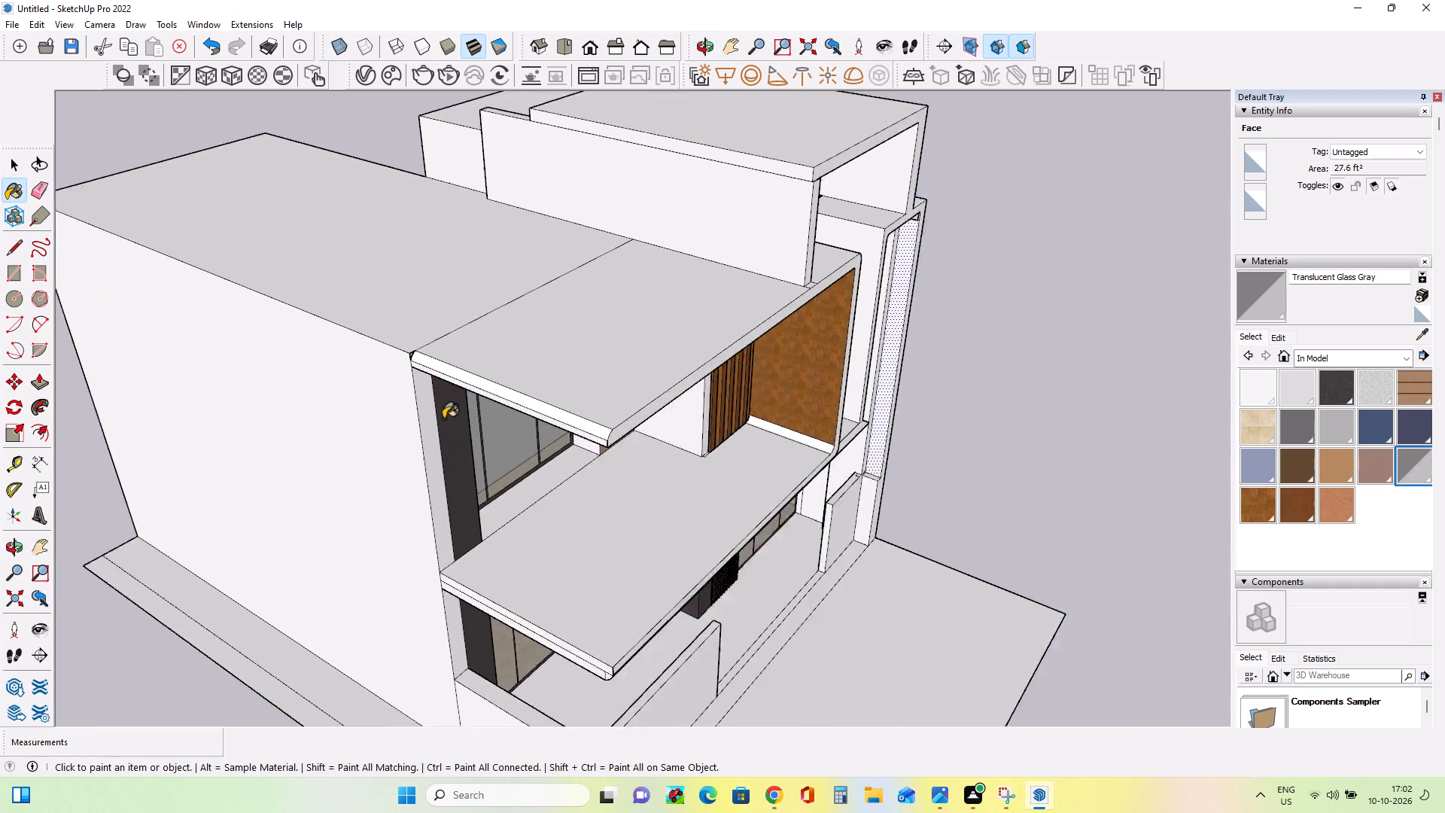
scroll(443, 419, "up", 1)
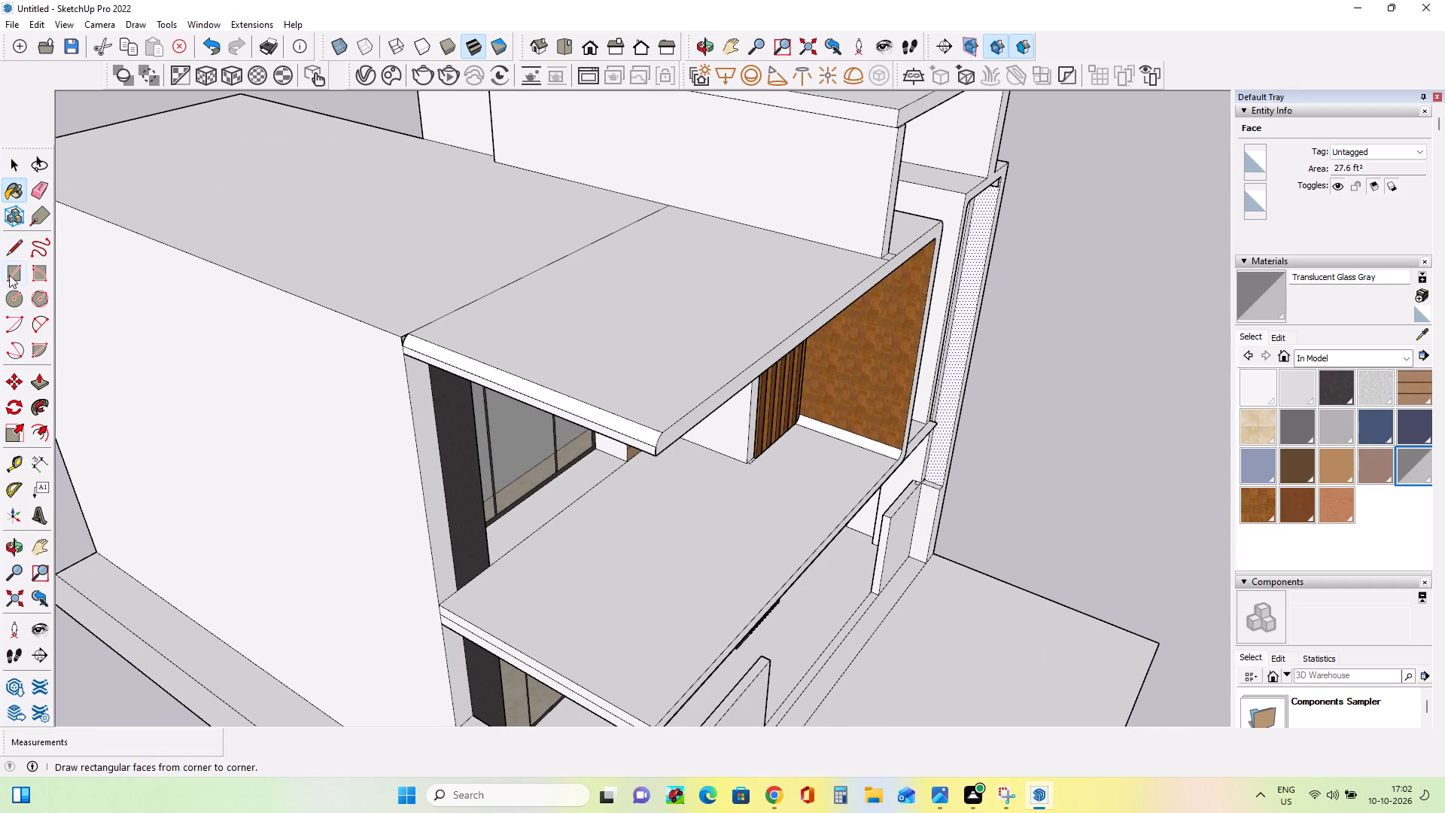
middle_click_drag(586, 441, 309, 466)
left_click(14, 273)
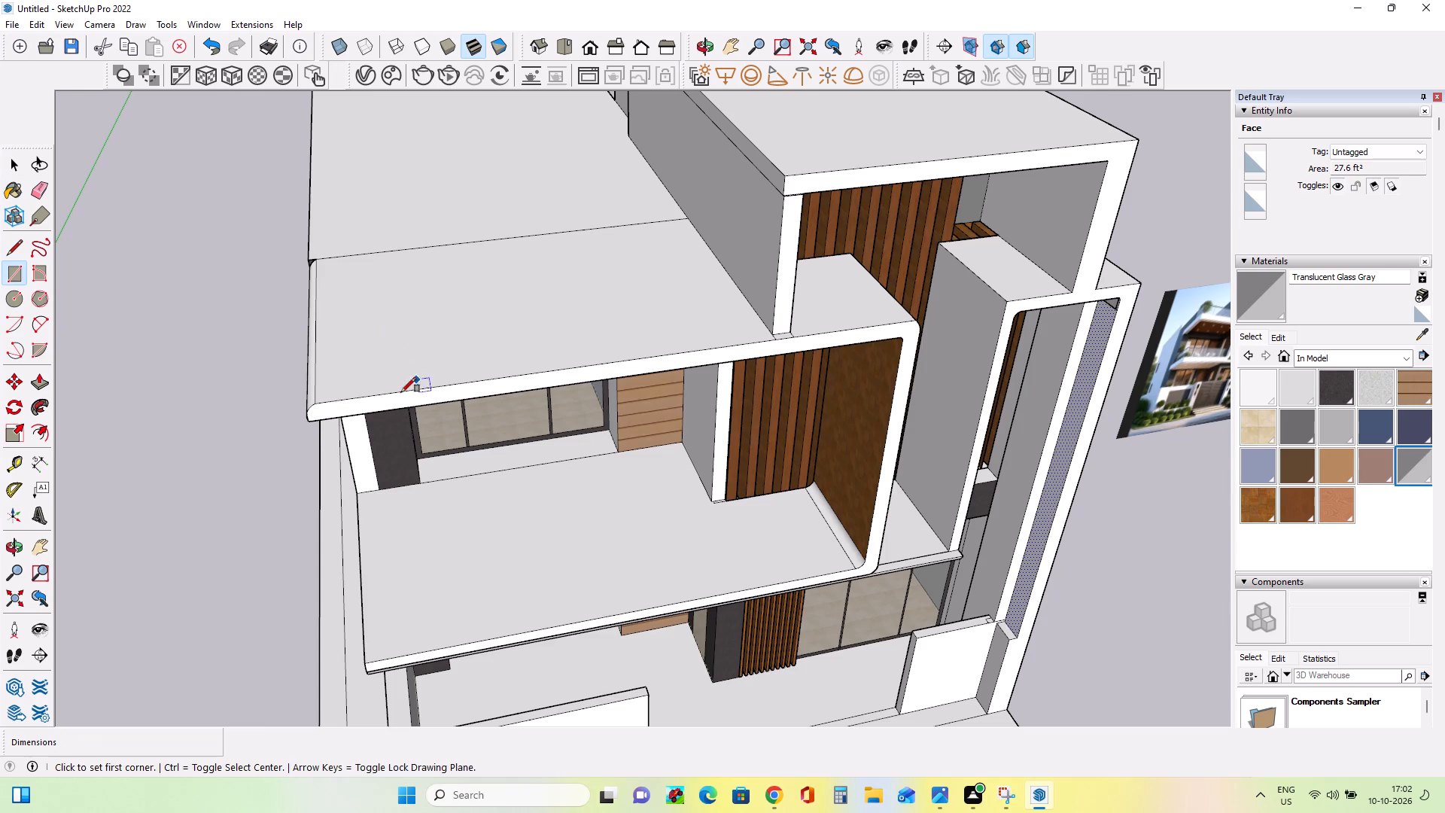
left_click(317, 400)
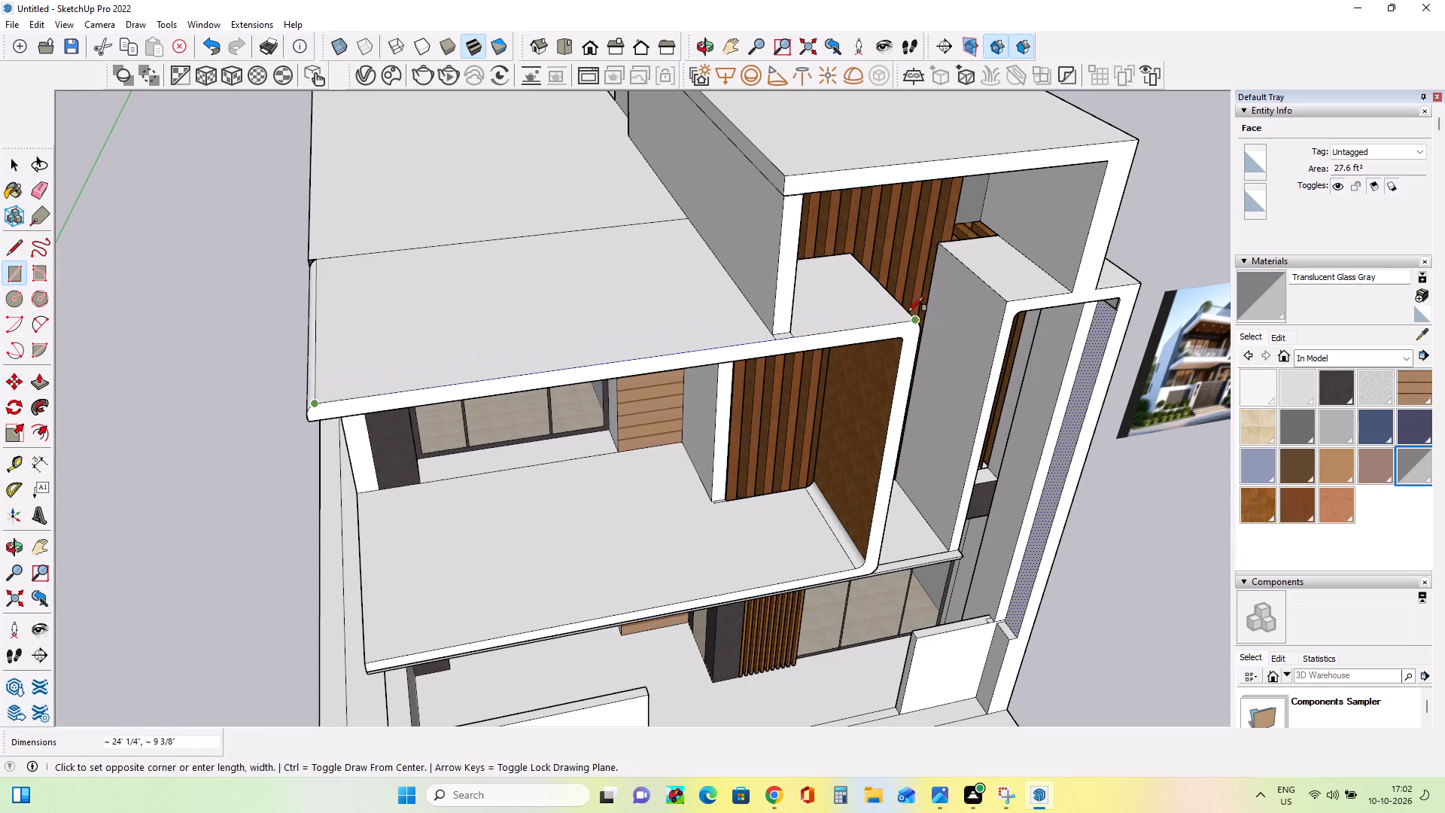
scroll(904, 313, "up", 7)
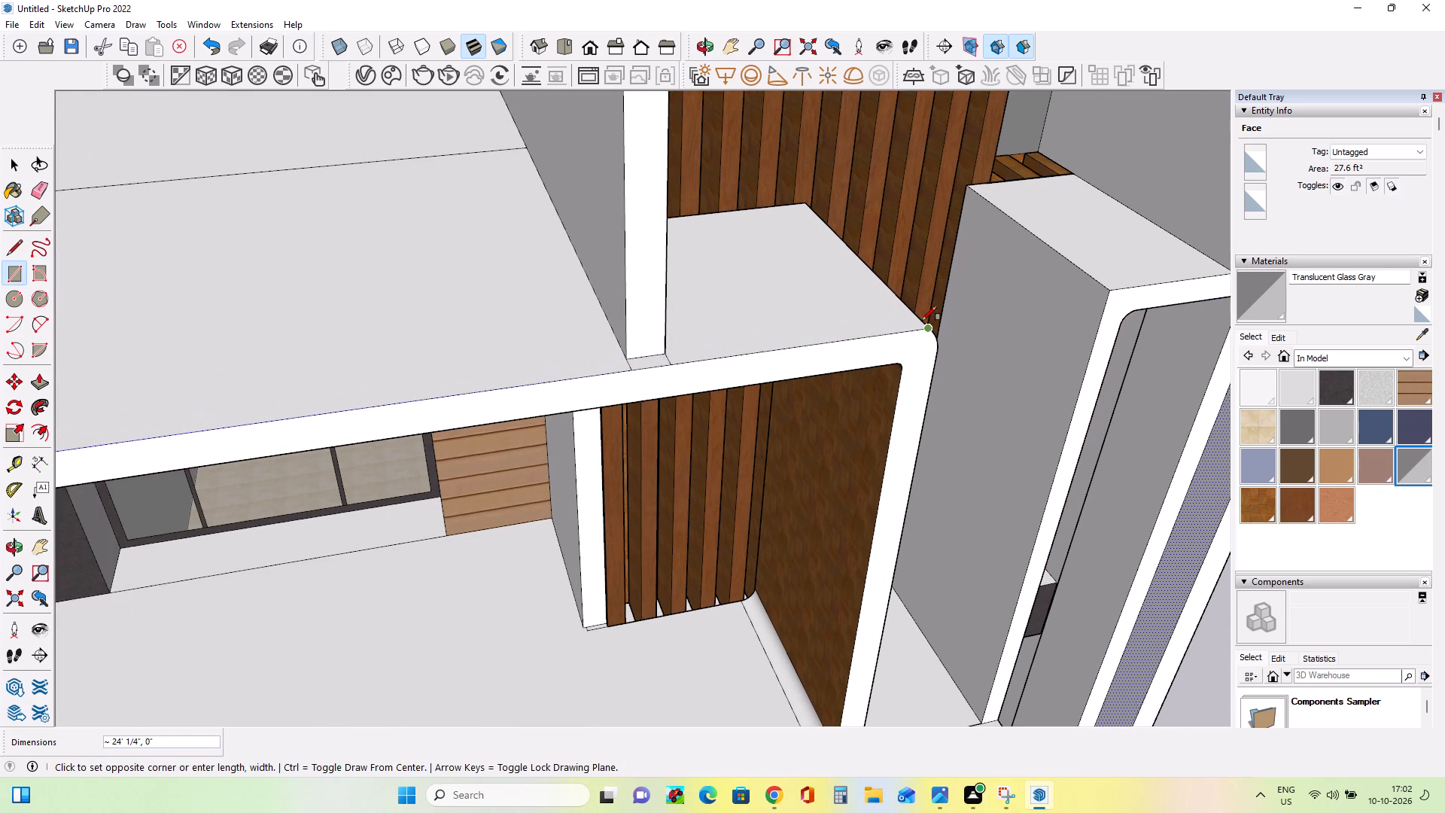
left_click(922, 319)
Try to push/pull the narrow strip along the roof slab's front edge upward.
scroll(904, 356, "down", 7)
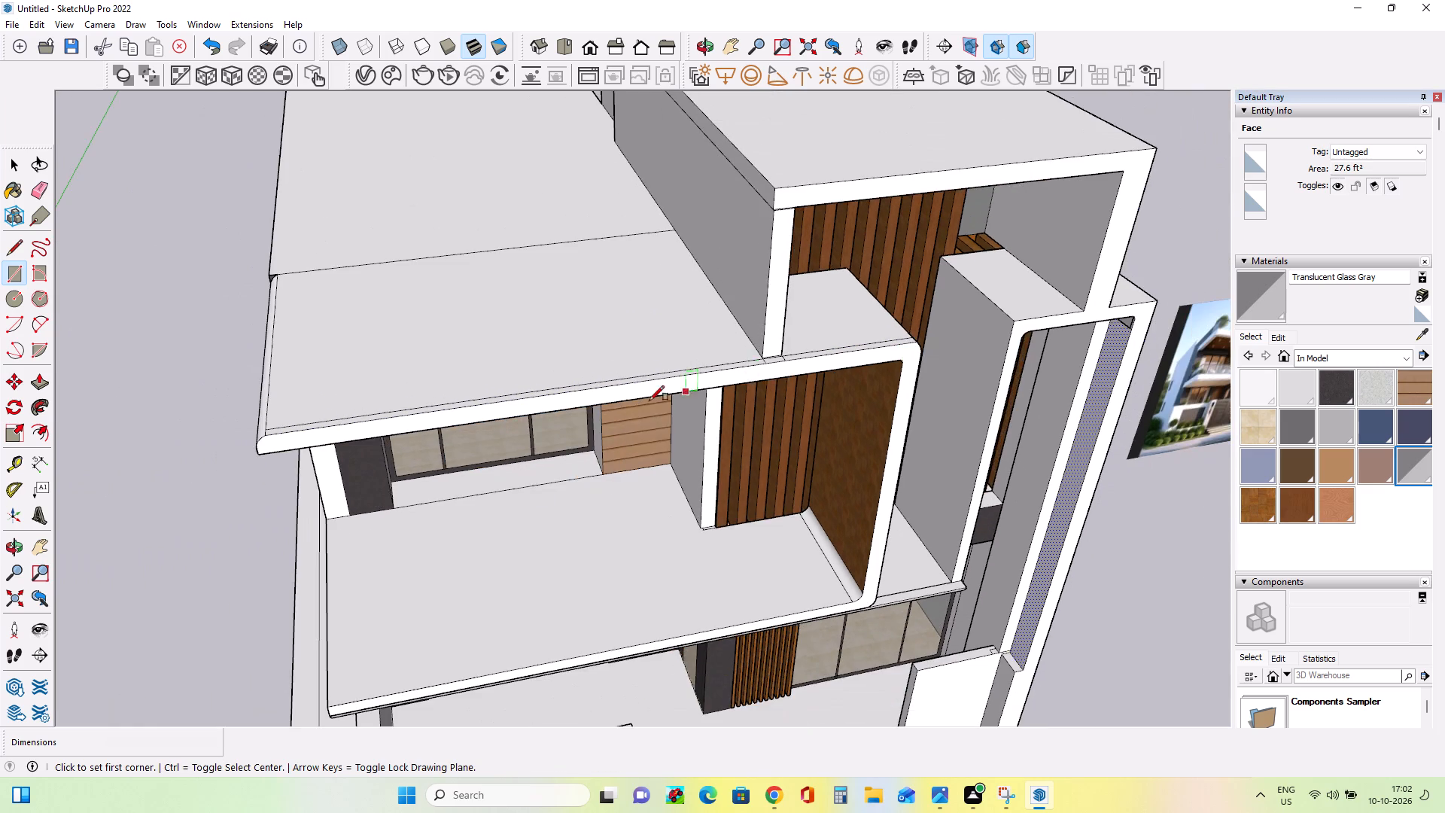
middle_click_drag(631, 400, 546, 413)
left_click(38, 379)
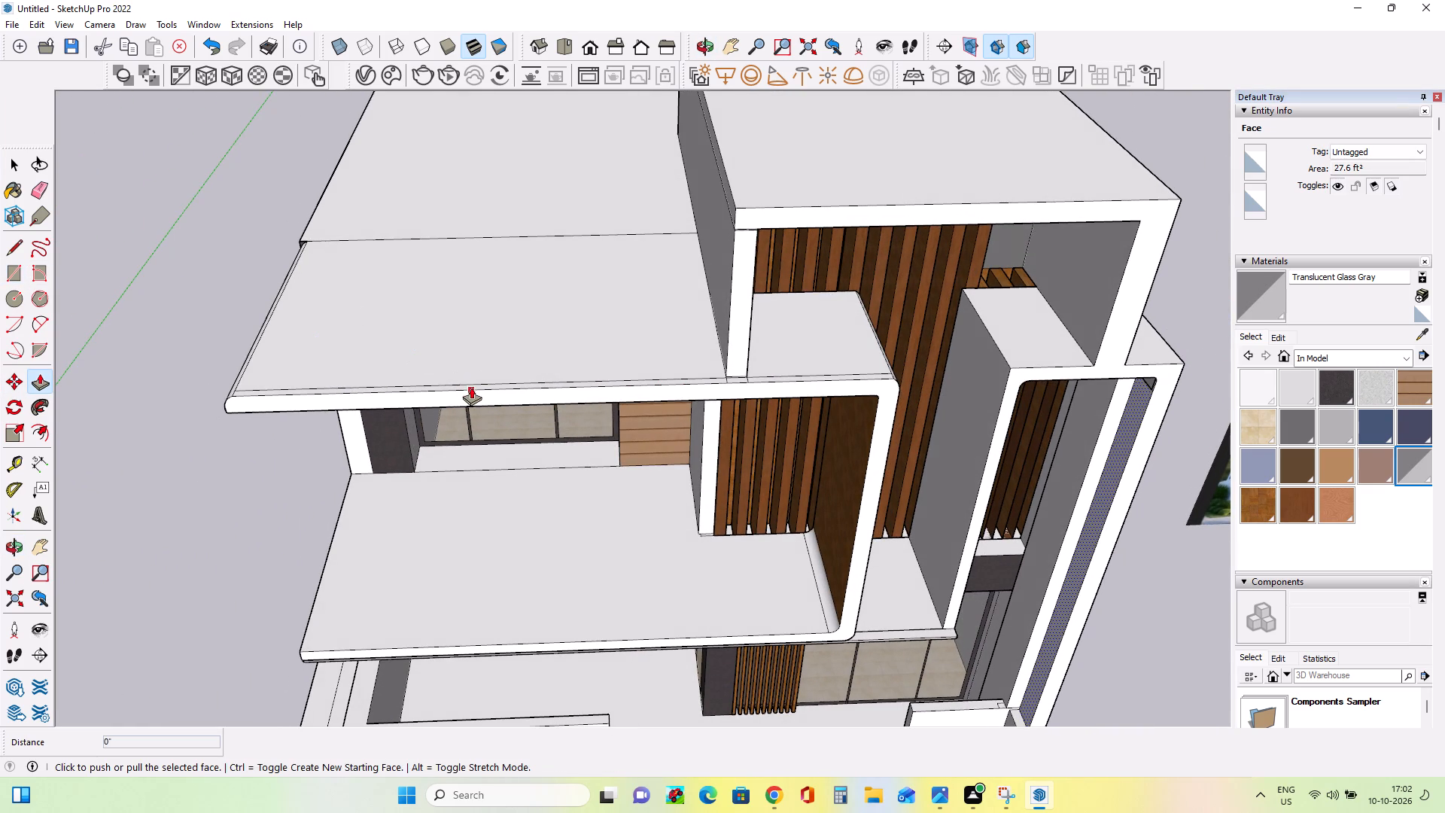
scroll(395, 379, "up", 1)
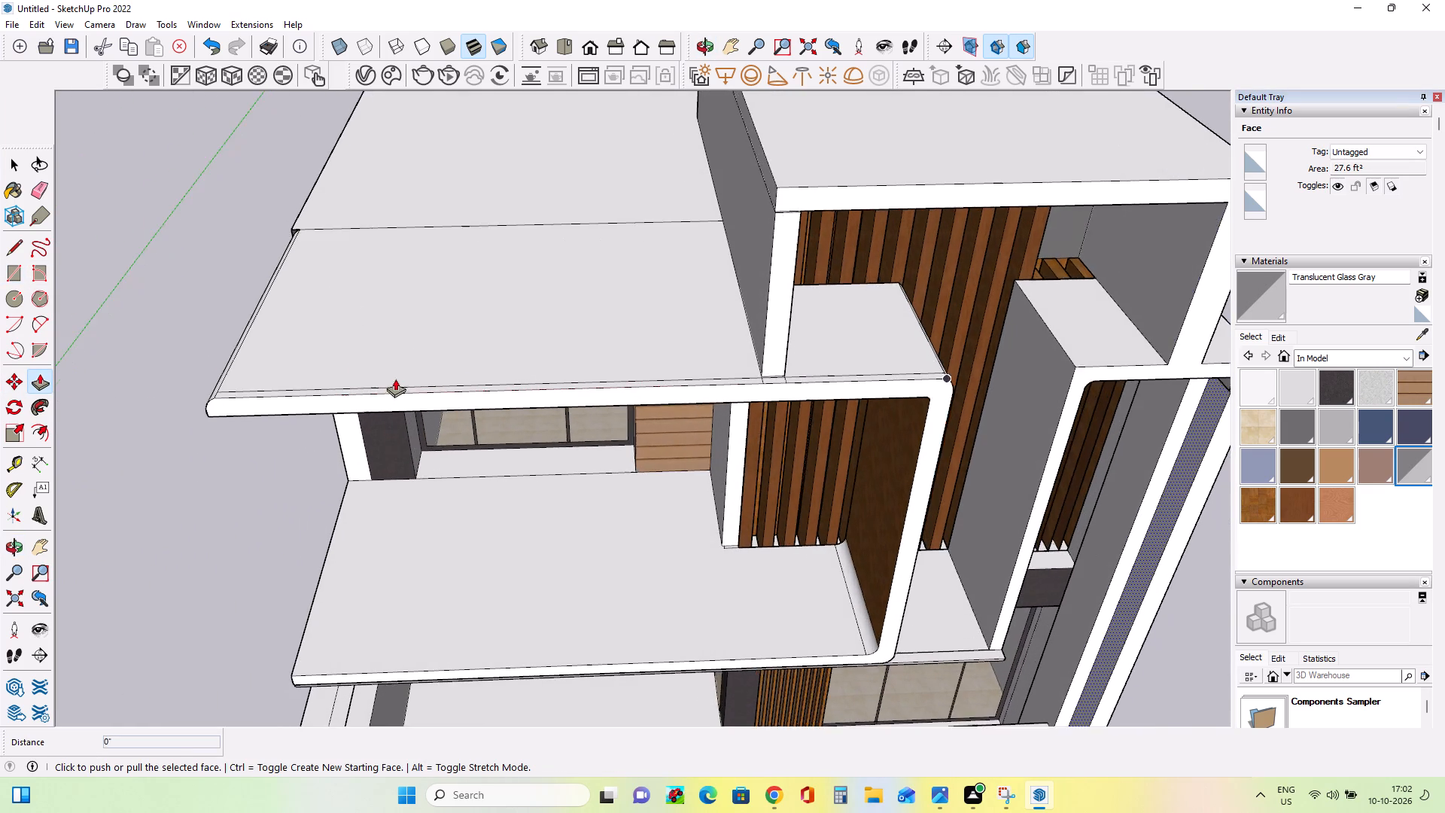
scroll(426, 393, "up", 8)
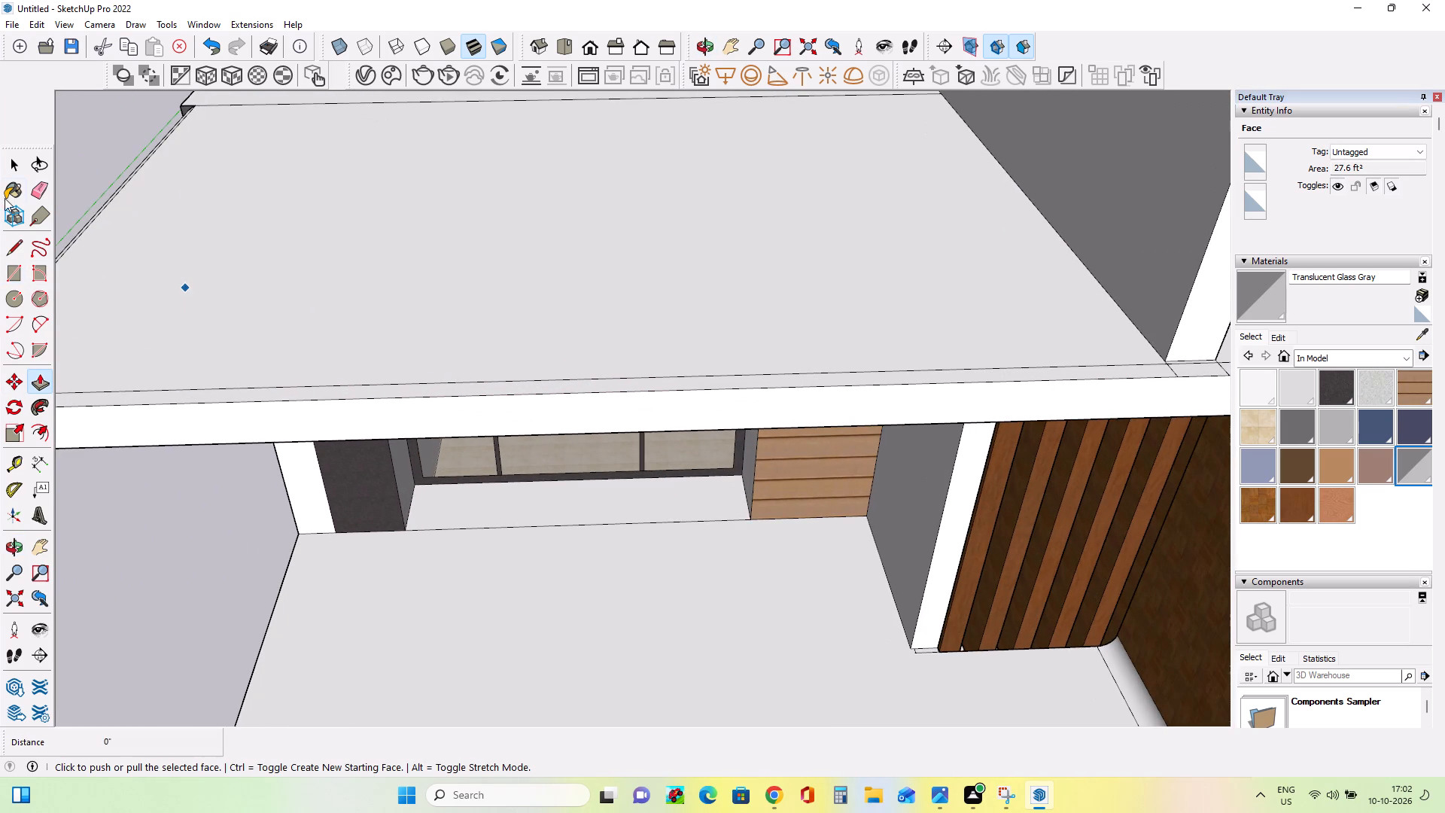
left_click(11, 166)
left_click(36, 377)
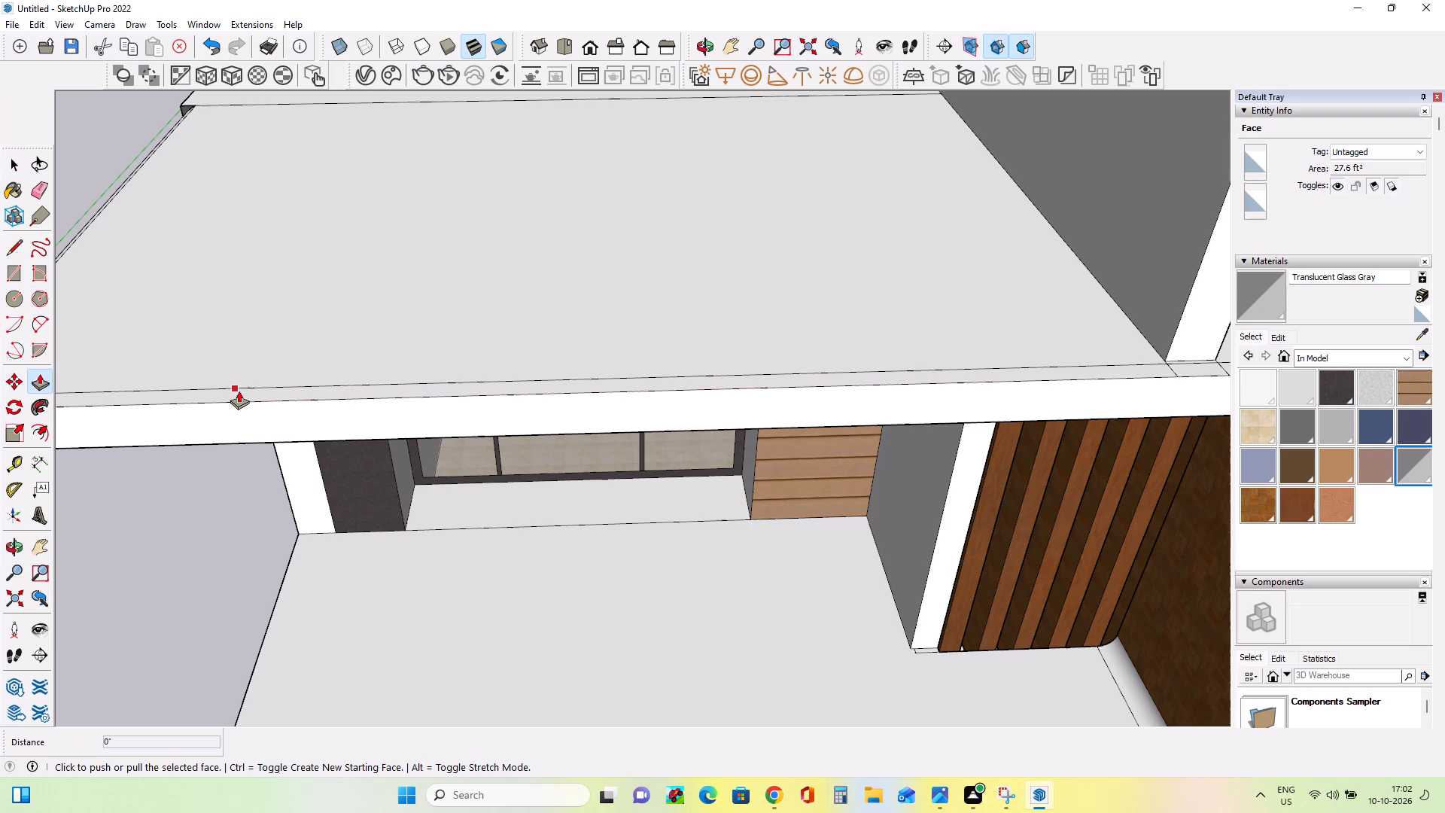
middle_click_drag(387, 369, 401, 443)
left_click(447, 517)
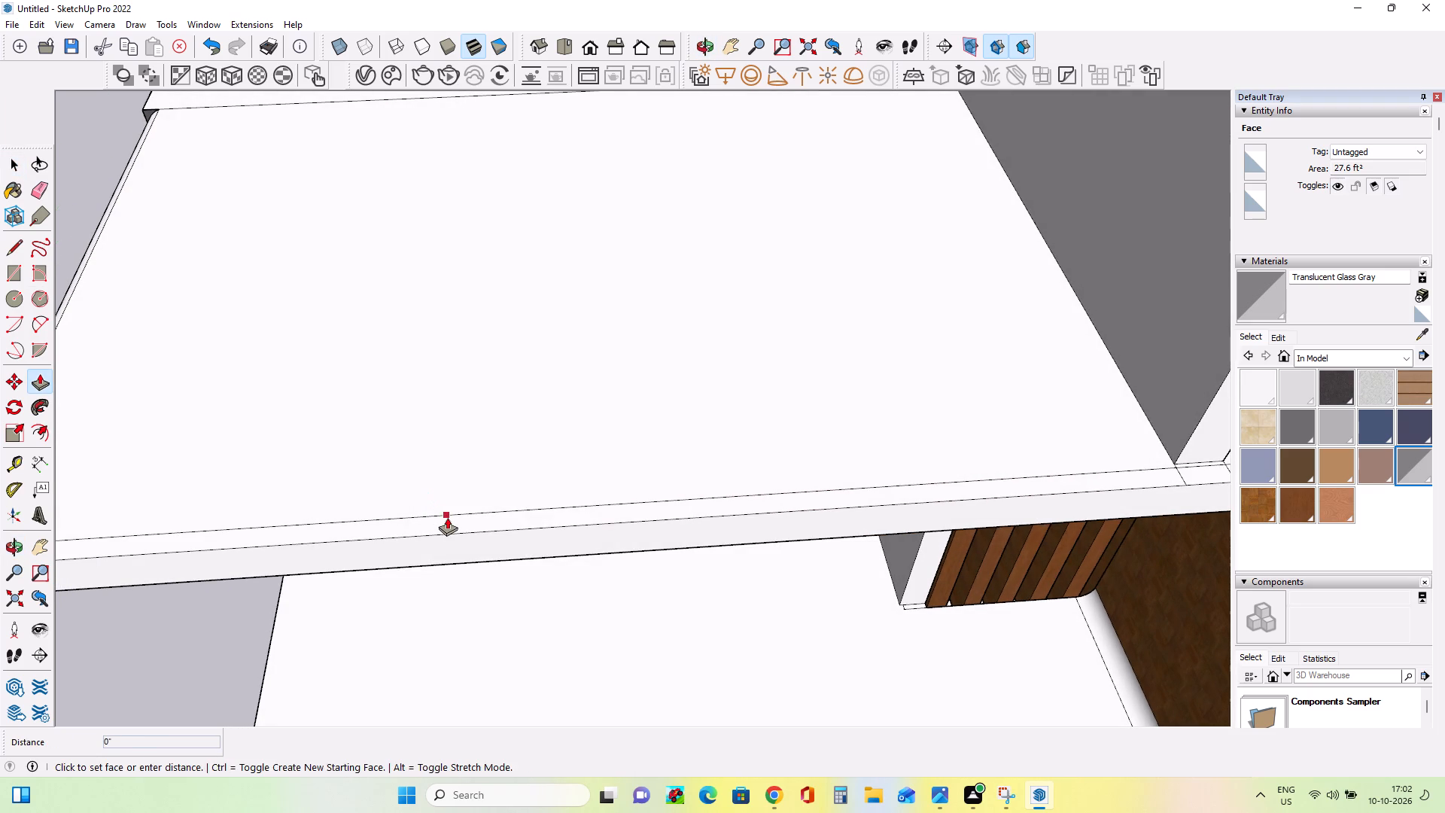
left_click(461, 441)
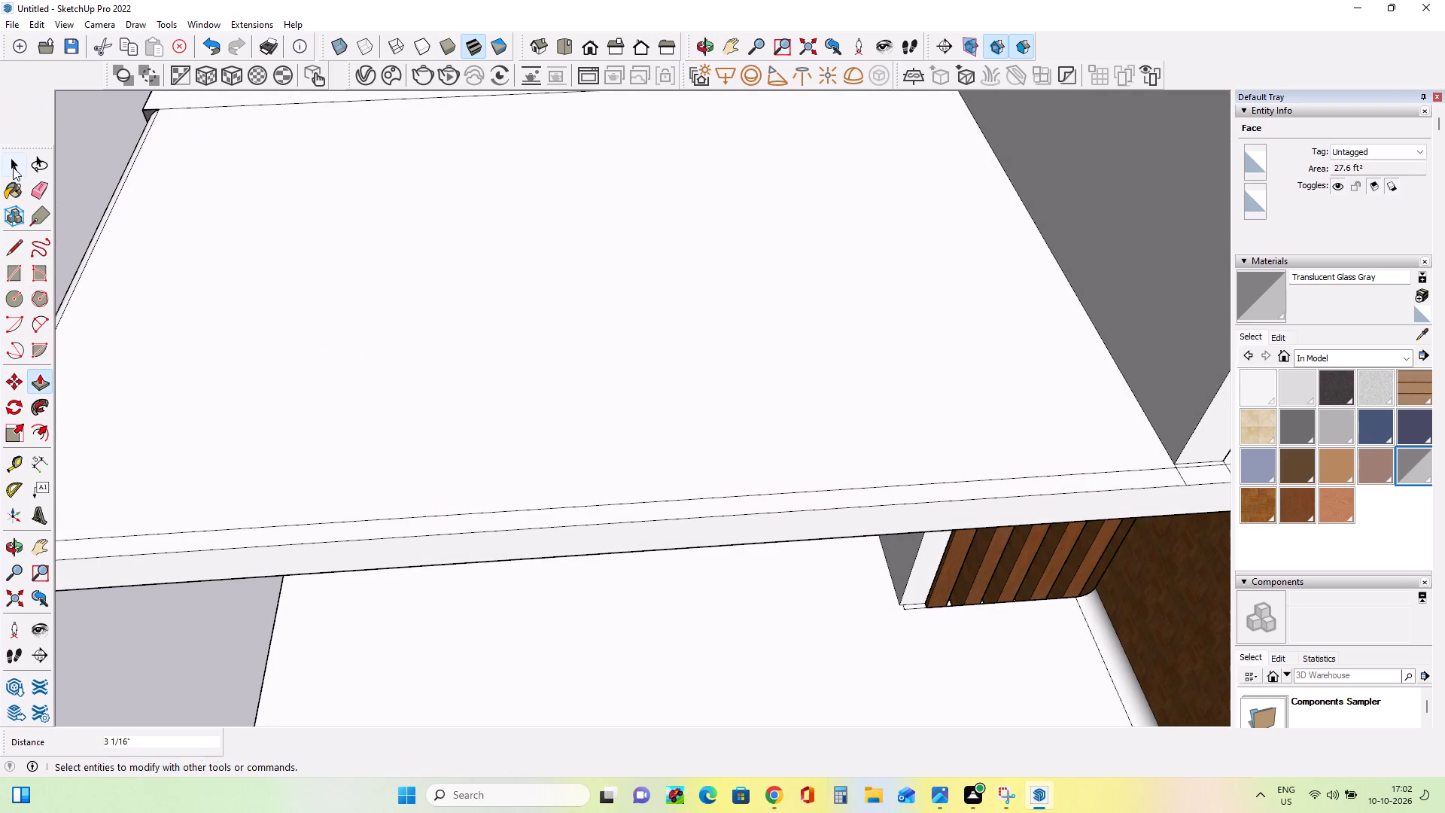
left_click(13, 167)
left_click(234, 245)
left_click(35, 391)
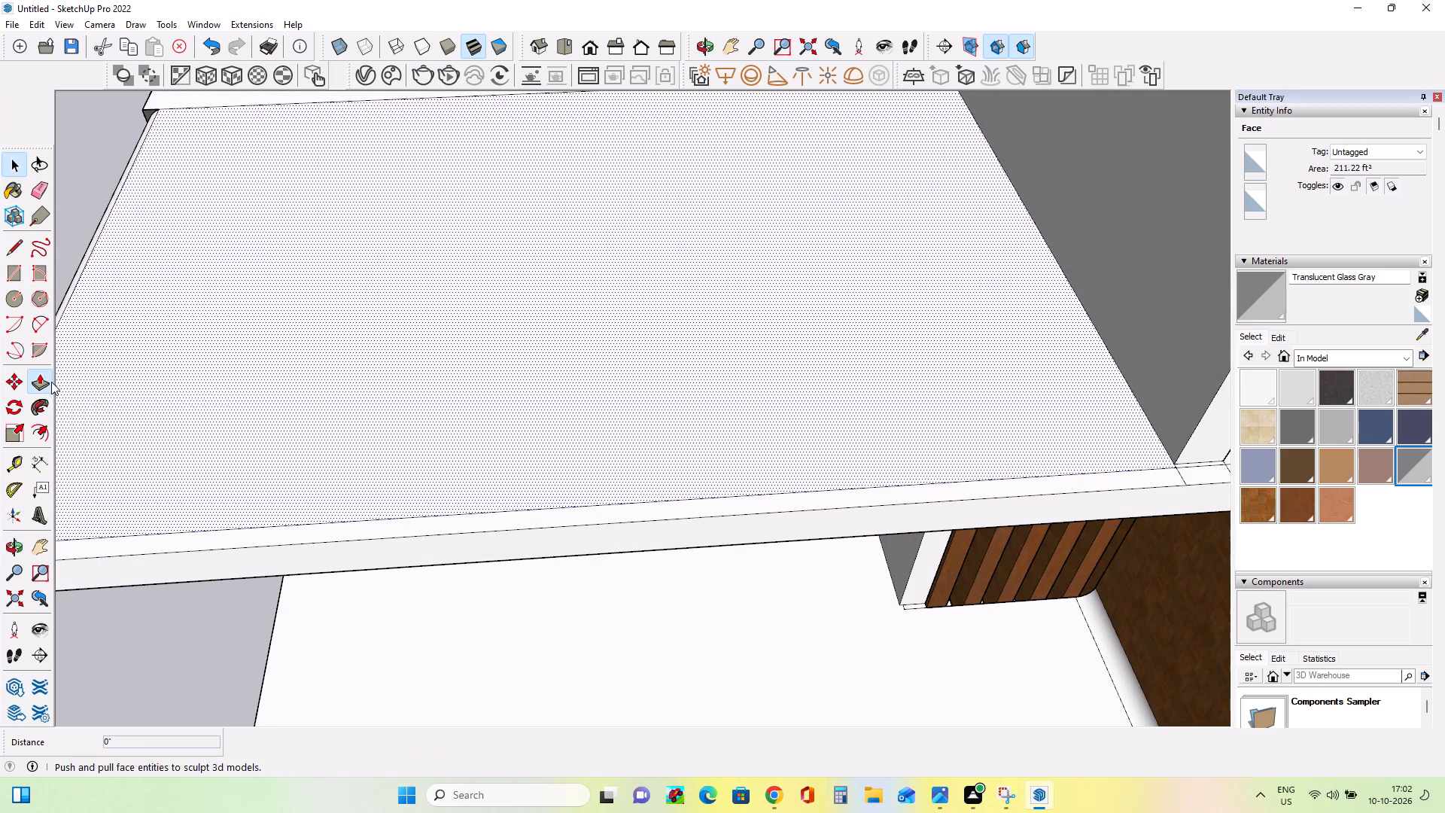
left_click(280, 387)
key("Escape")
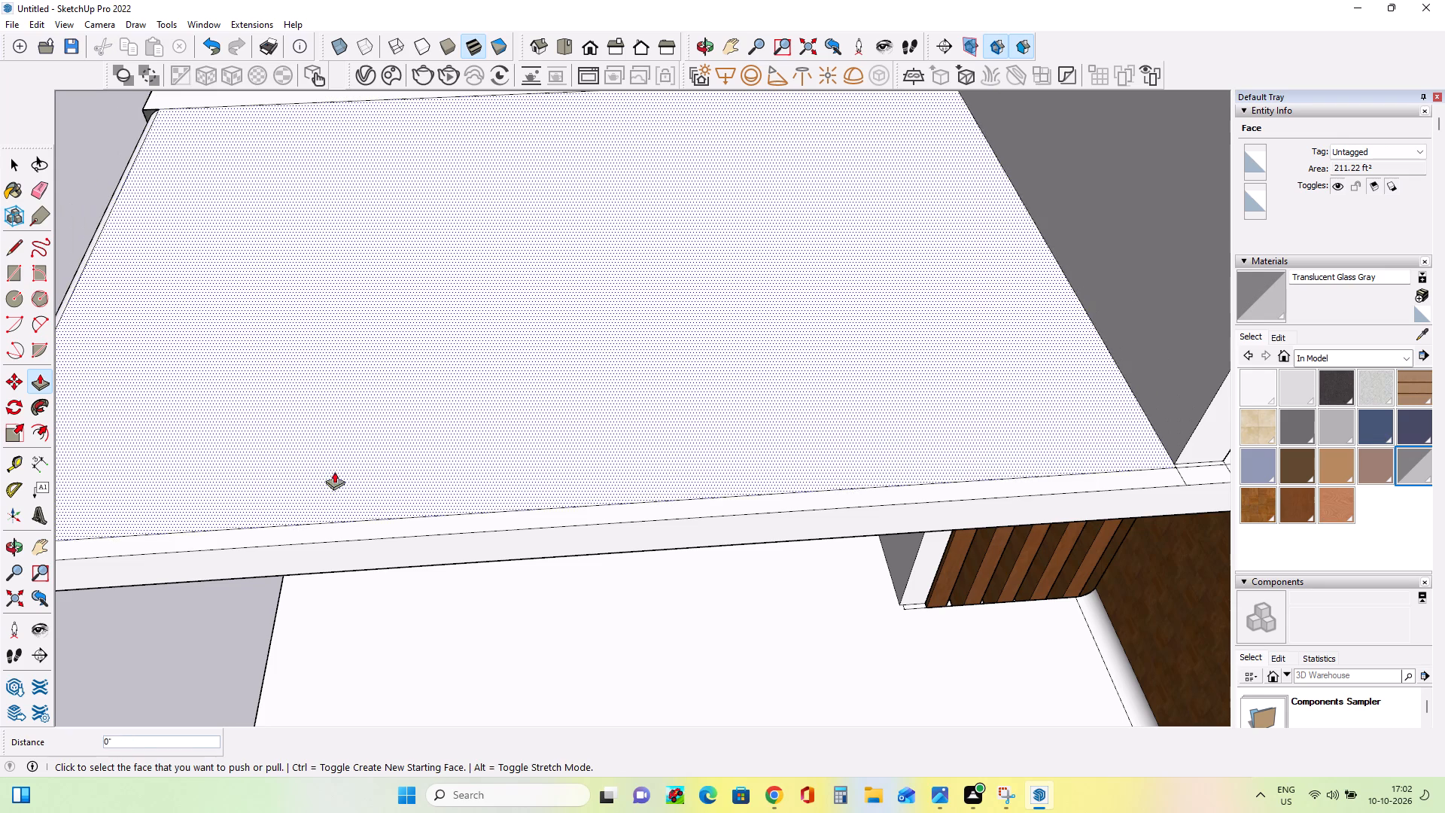
Push/pull the strip along the roof slab's front edge up about 4' 5" to form a terrace railing panel.
left_click(354, 526)
scroll(352, 406, "down", 6)
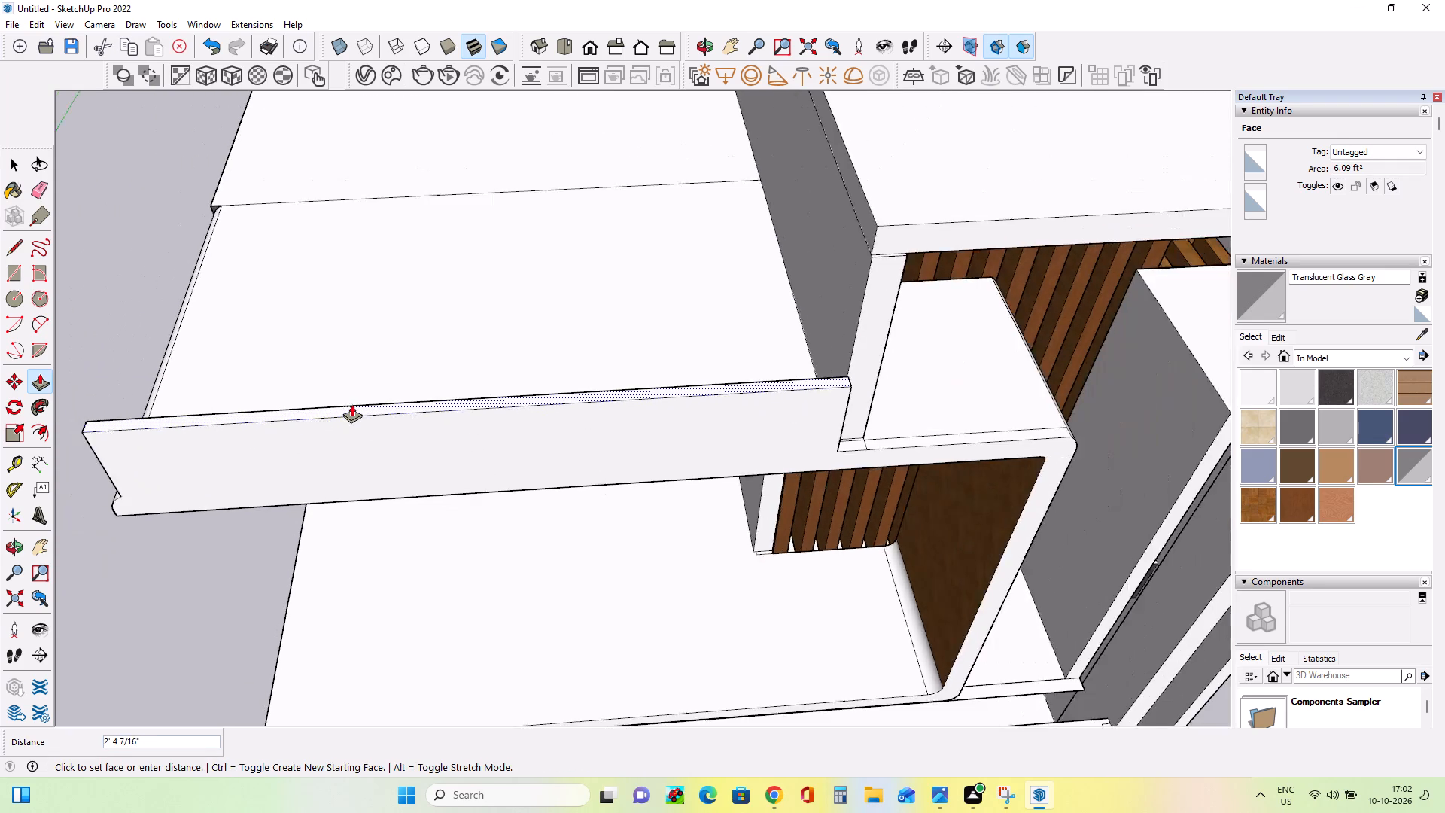
scroll(351, 404, "down", 3)
middle_click_drag(351, 403, 403, 245)
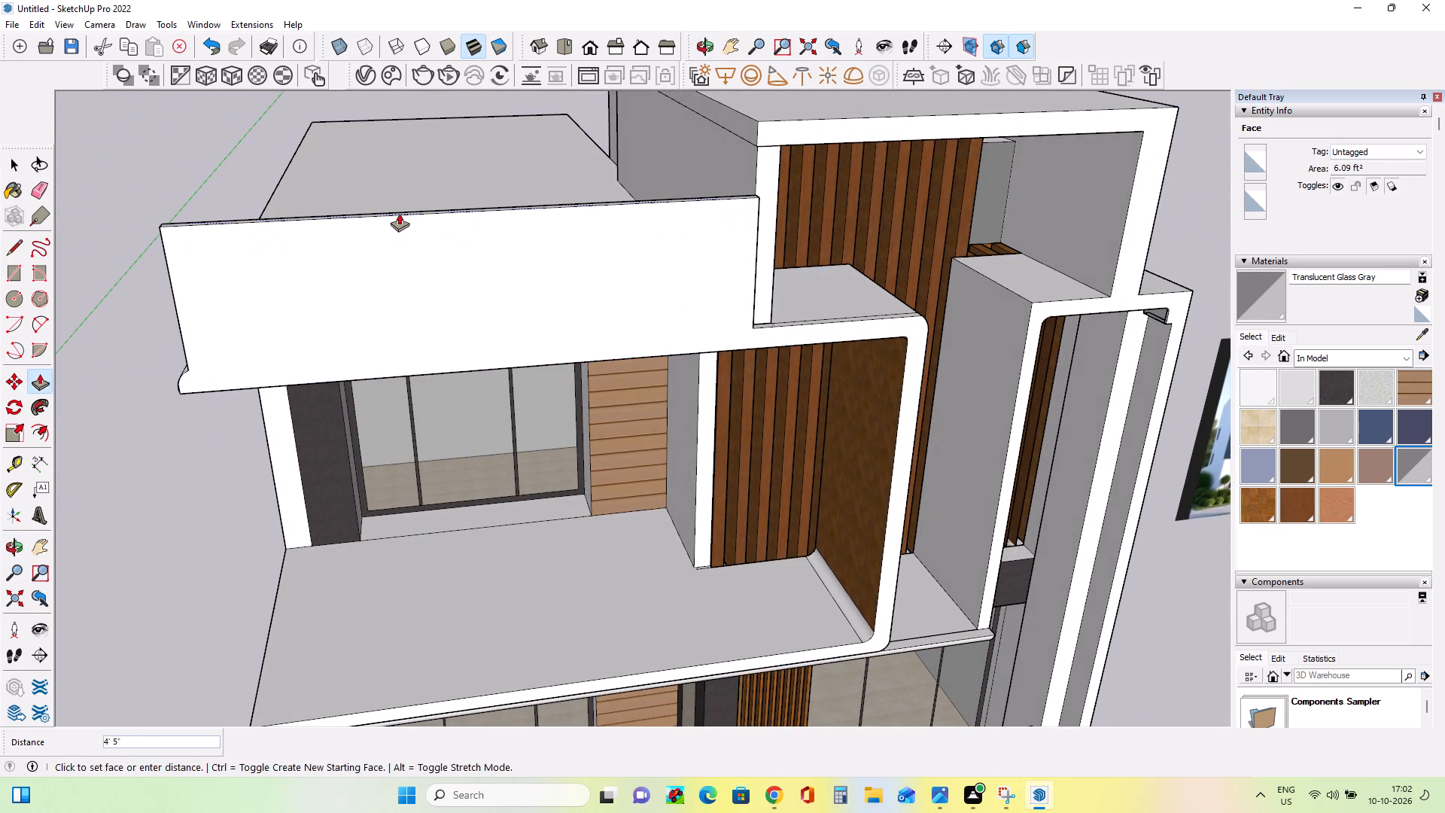
left_click(399, 213)
Draw a line along the base of the front railing panel to separate it from the roof slab's front edge.
left_click(11, 248)
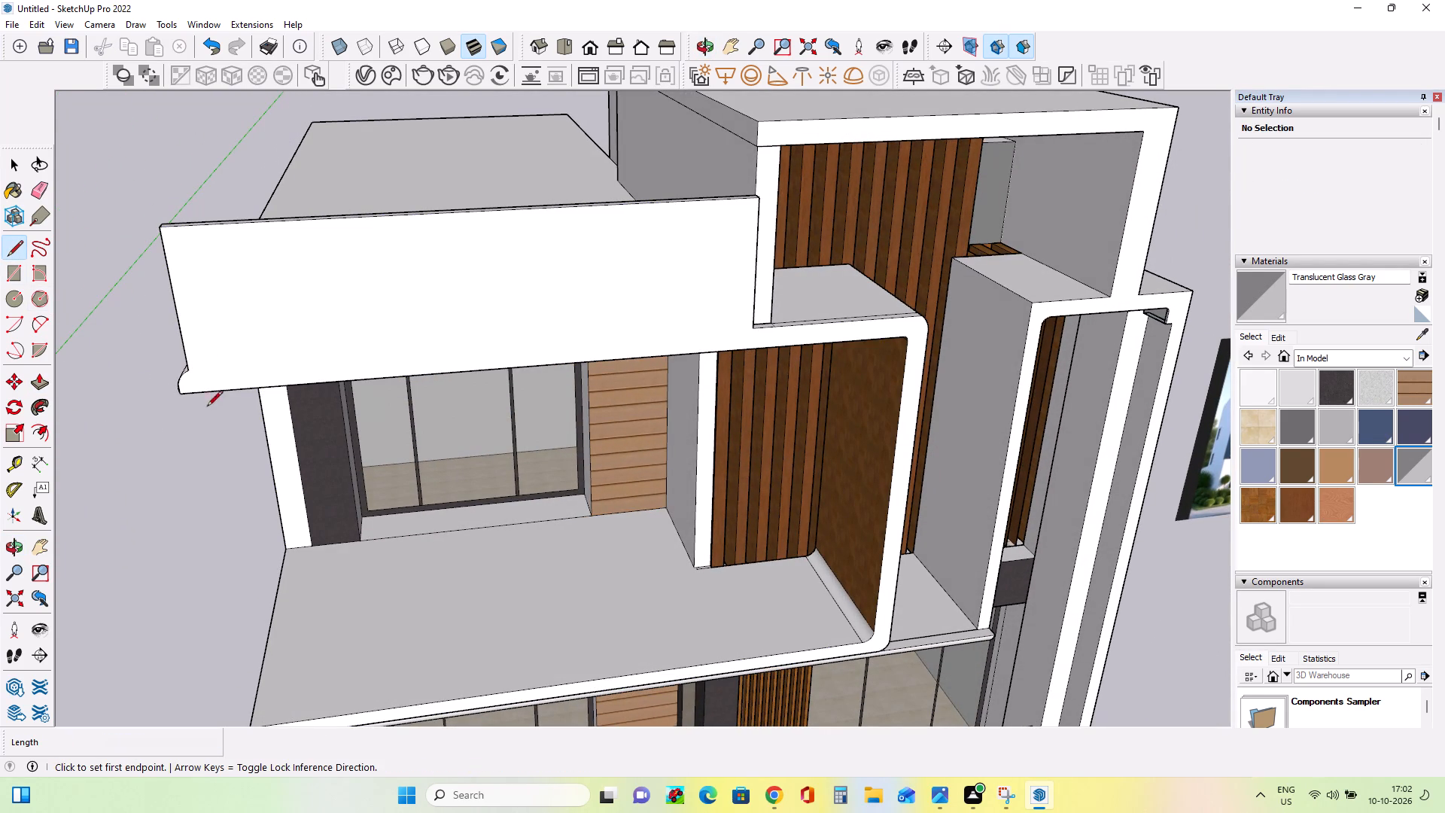
left_click(193, 372)
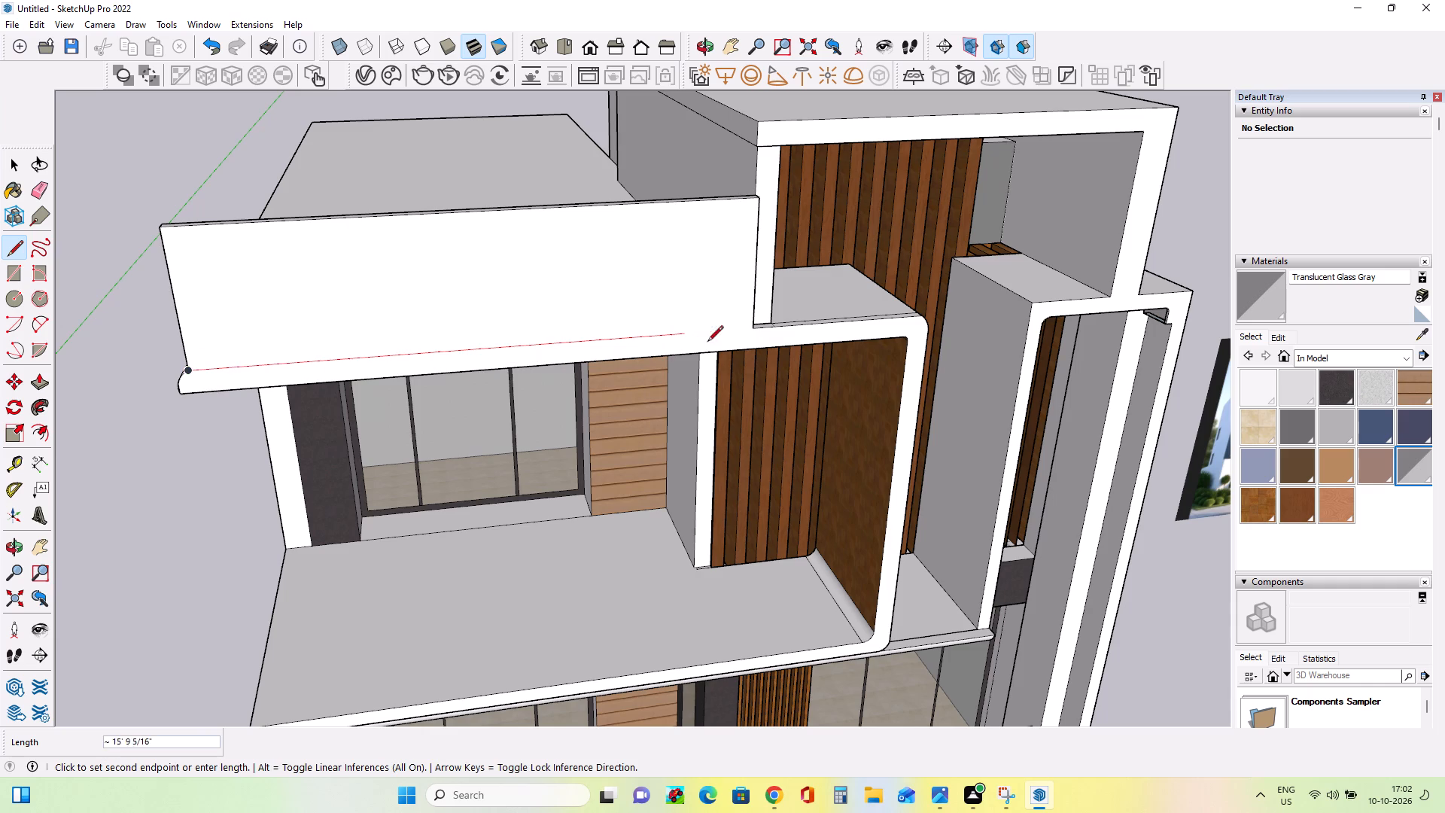
left_click(753, 330)
Push/pull the front railing panel's outer end face inward from the slab's side edge by about 5 1/4", 4 1/8" and 1 1/8".
middle_click_drag(604, 432, 627, 330)
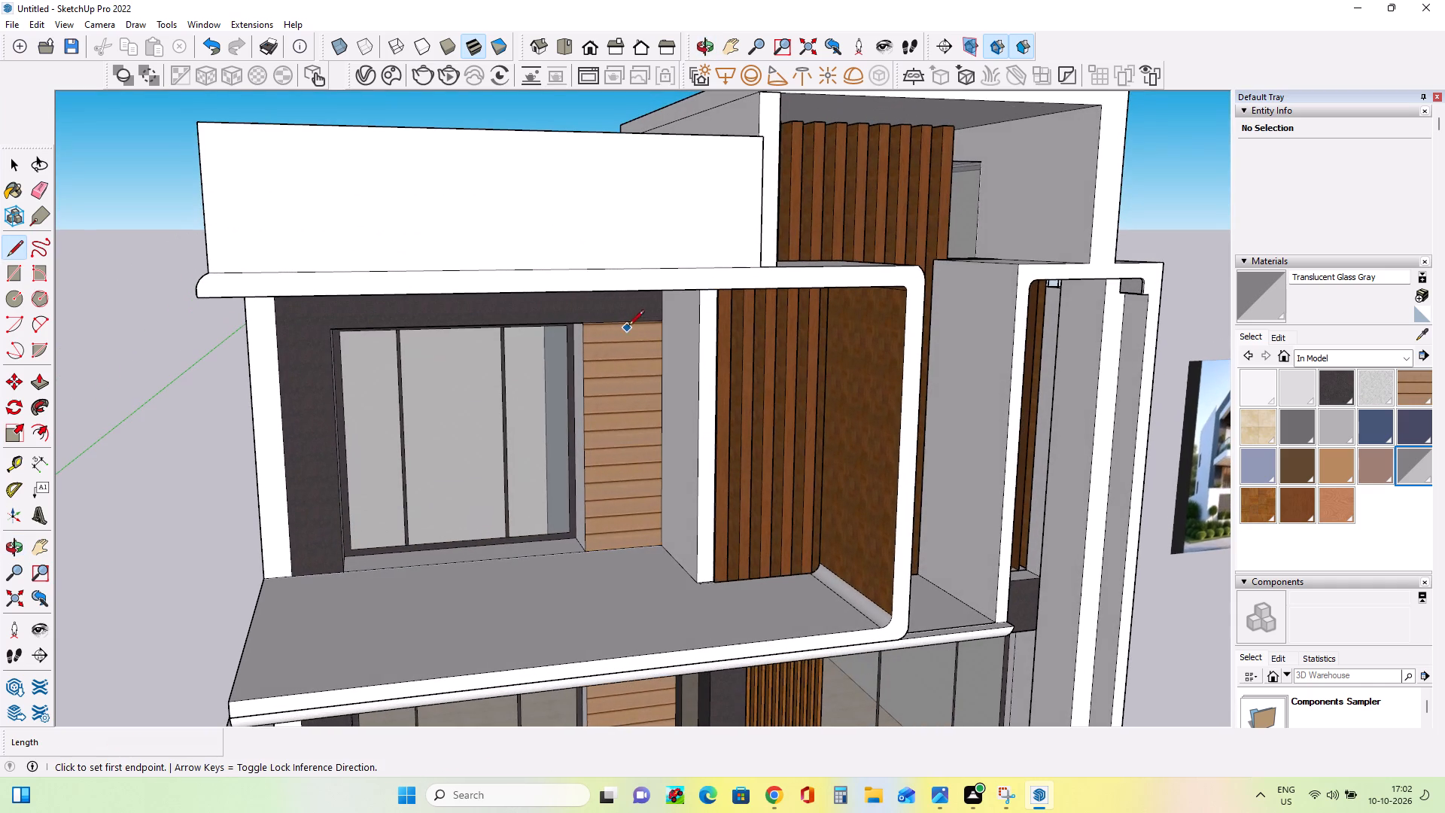
middle_click_drag(520, 309, 655, 364)
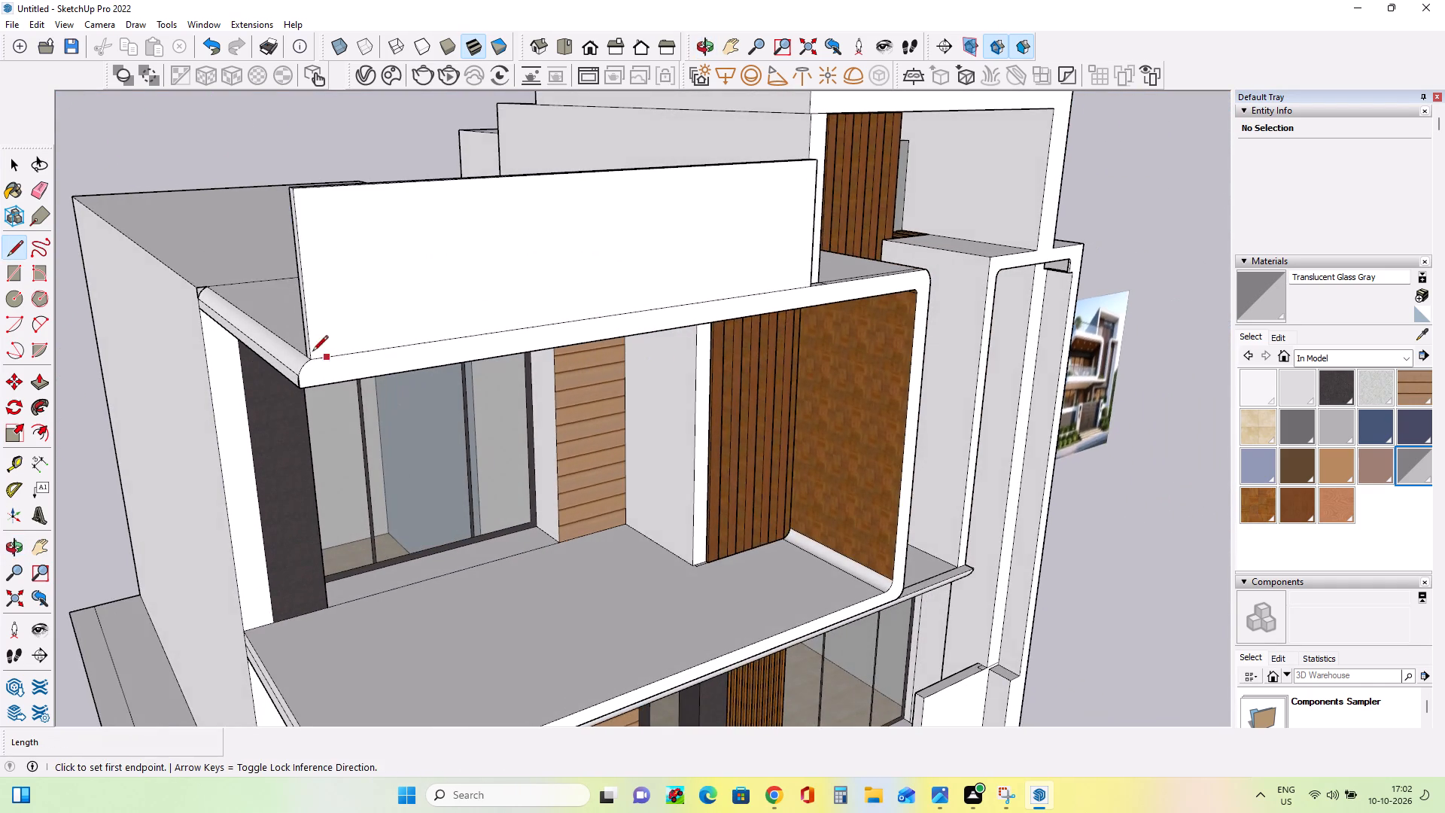
middle_click_drag(321, 367, 381, 397)
middle_click_drag(393, 419, 443, 431)
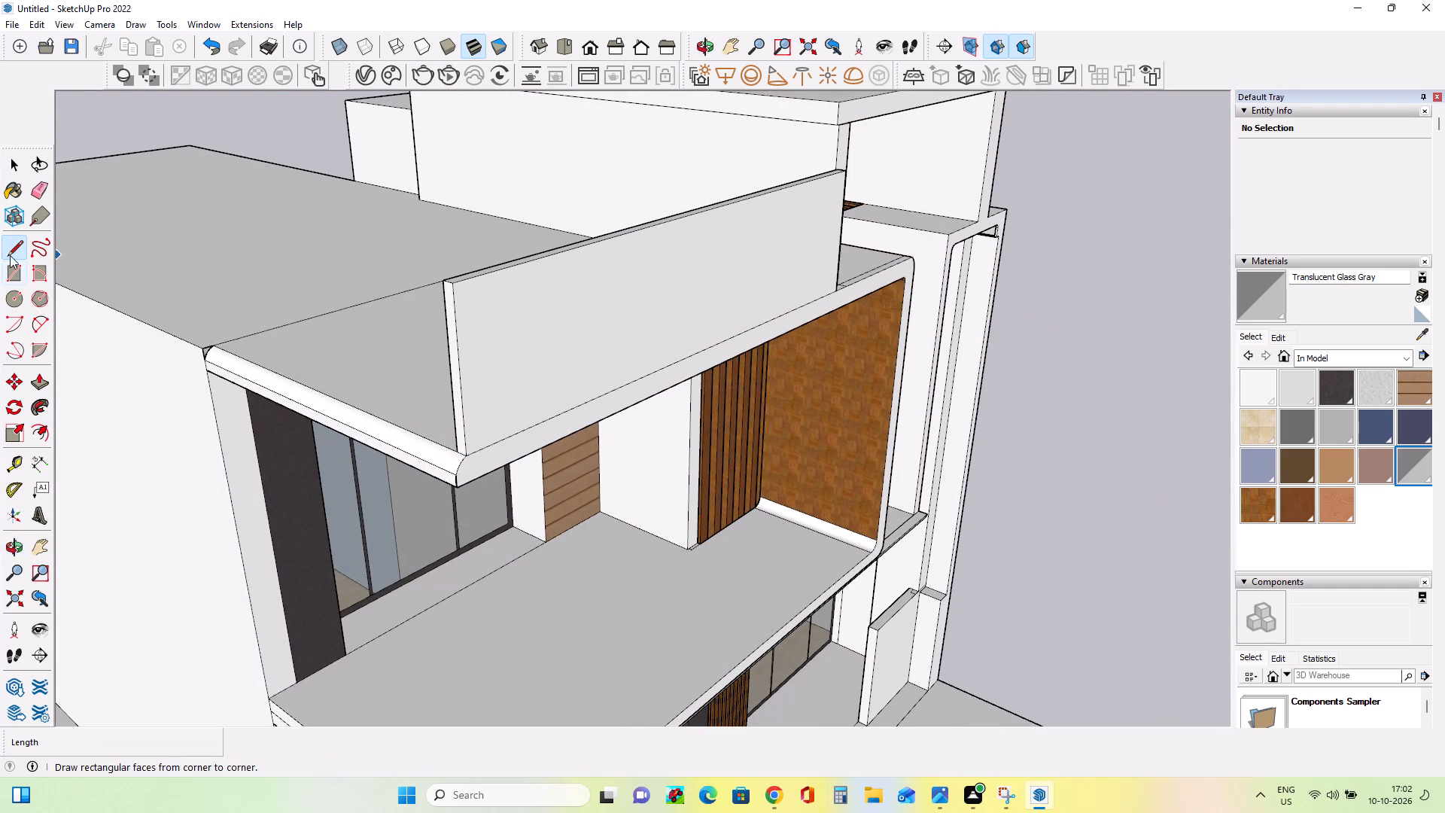
left_click(35, 380)
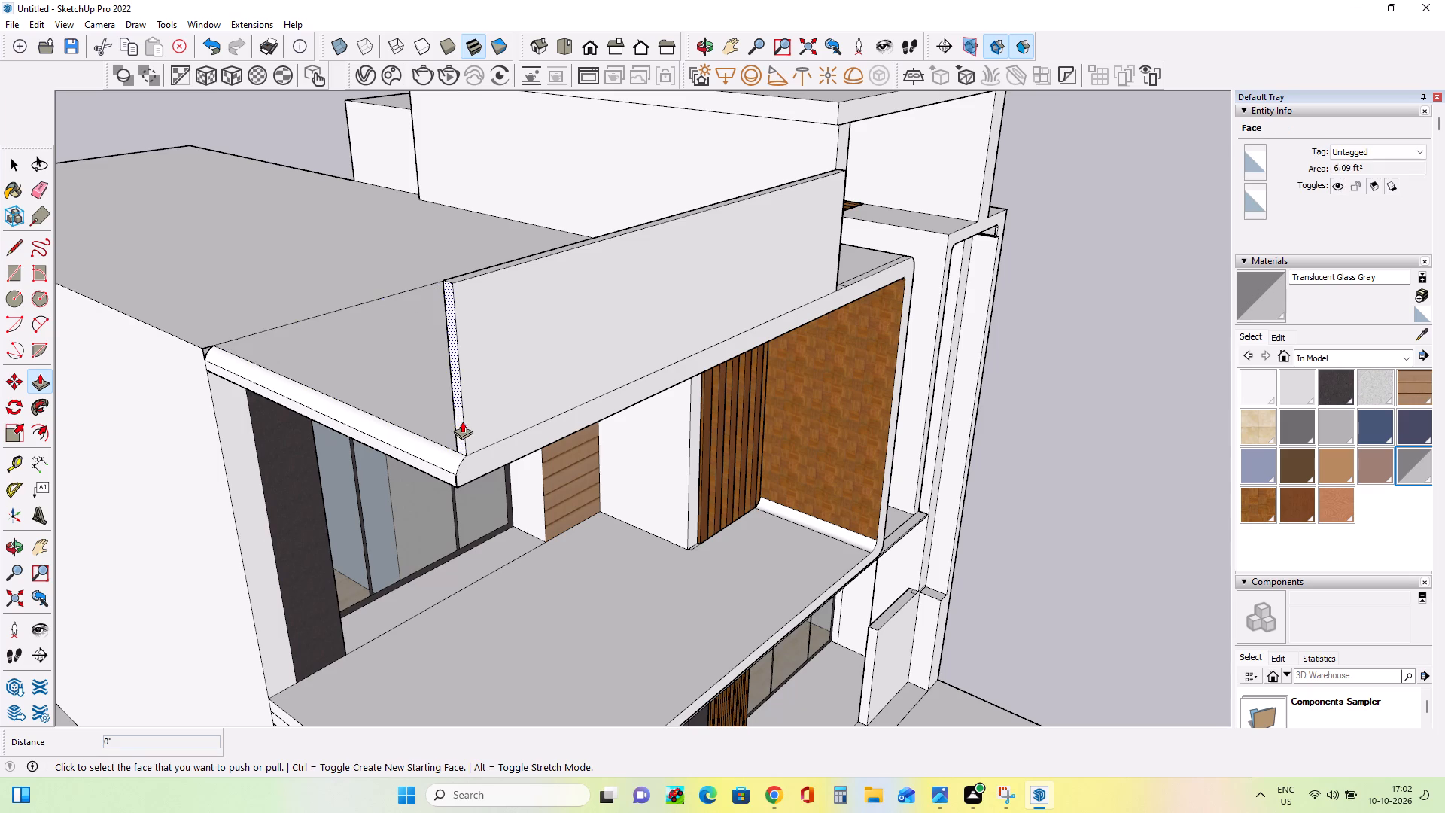
left_click(462, 421)
left_click(476, 415)
middle_click_drag(555, 434, 481, 382)
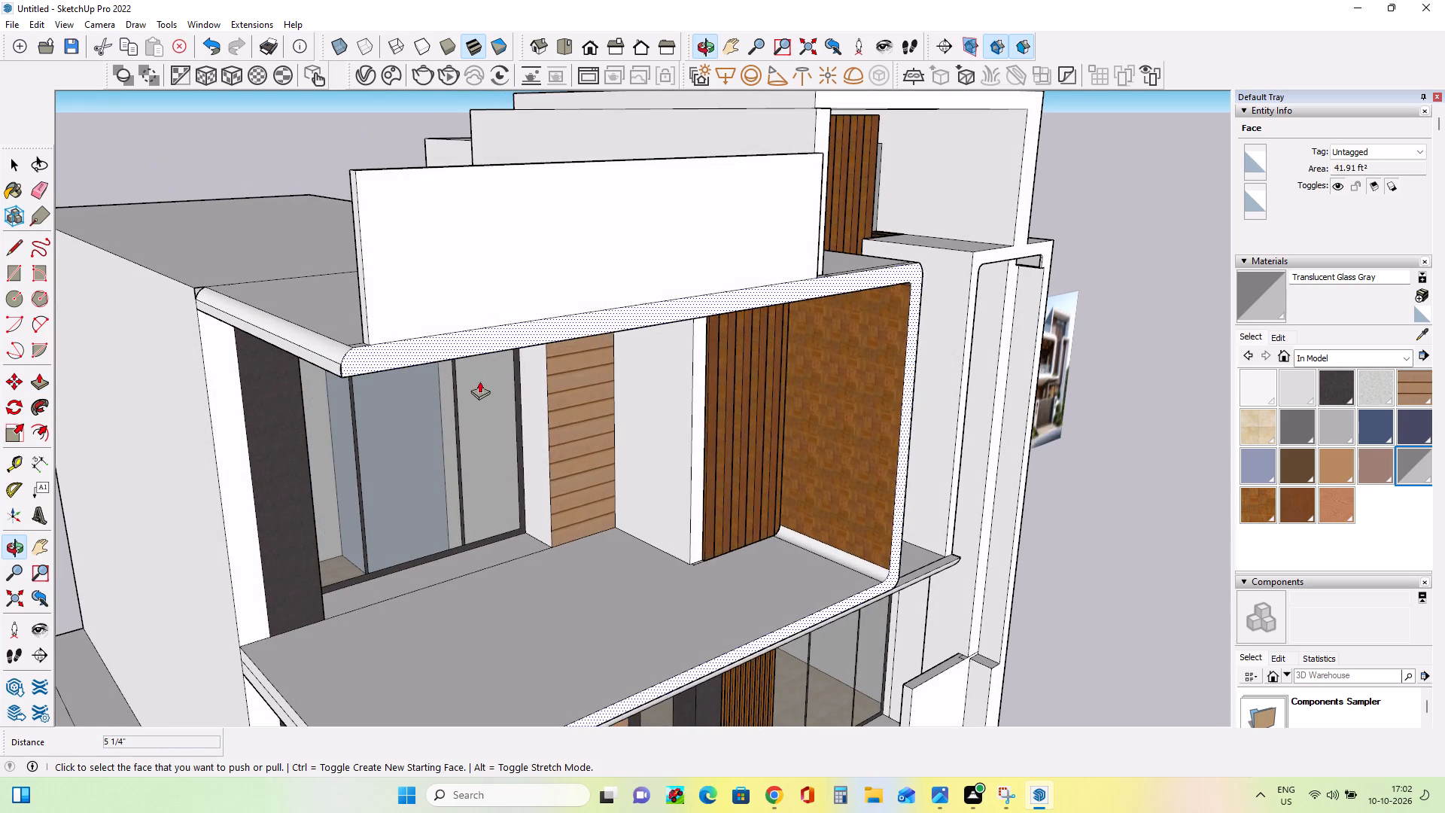
middle_click_drag(383, 327, 413, 381)
left_click(405, 403)
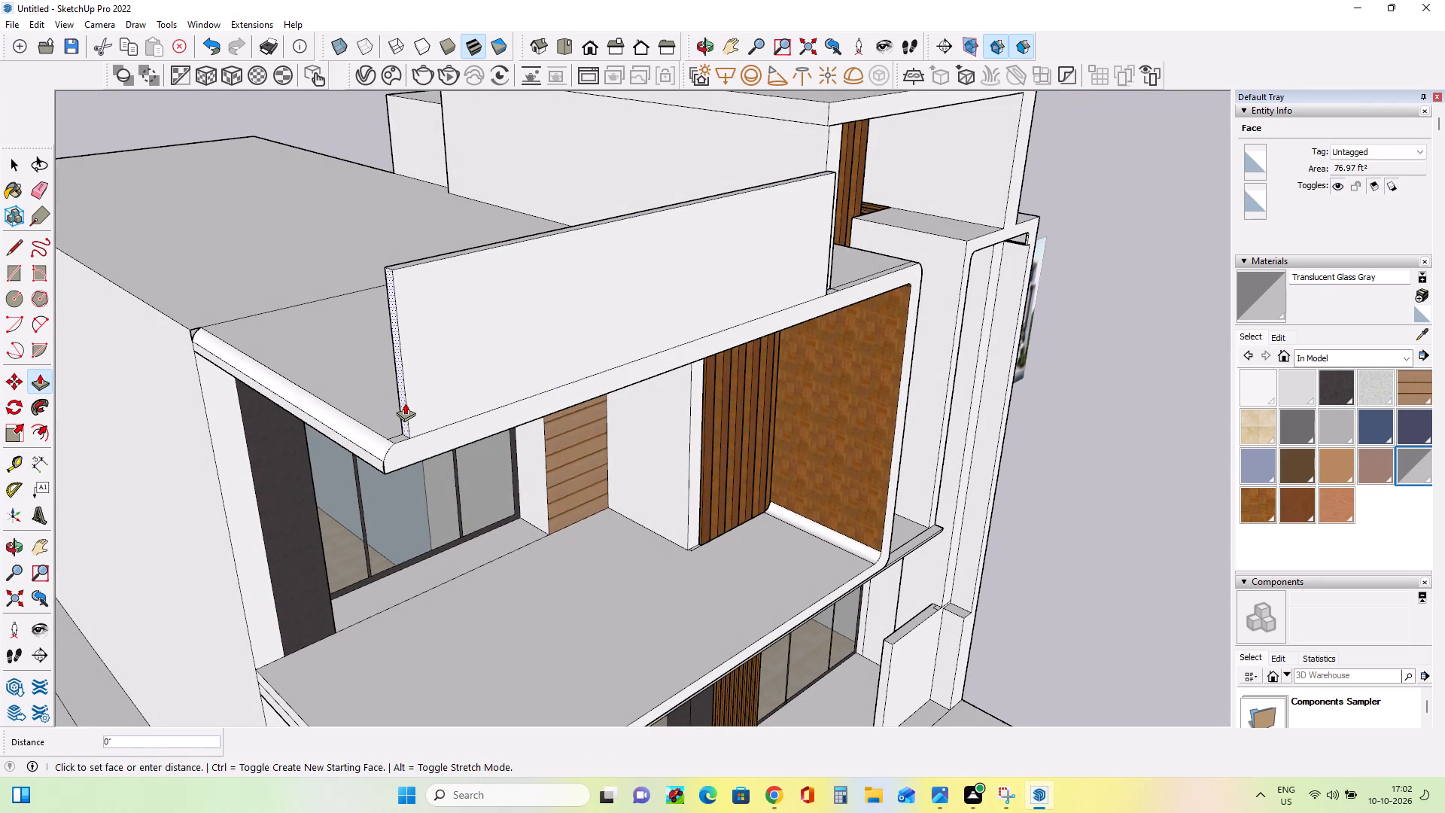
left_click(416, 397)
middle_click_drag(423, 443, 487, 493)
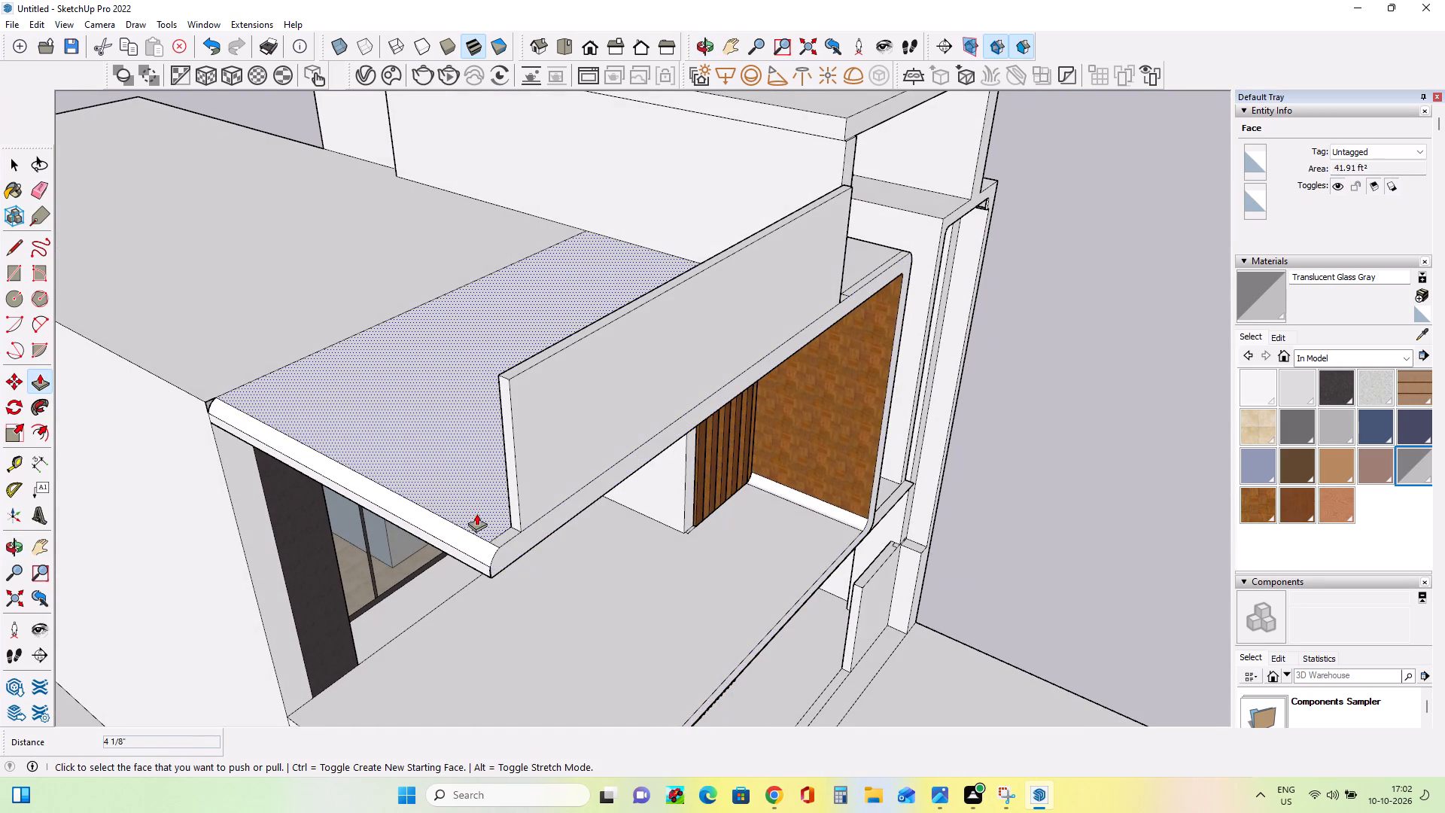
scroll(476, 513, "up", 3)
left_click(533, 522)
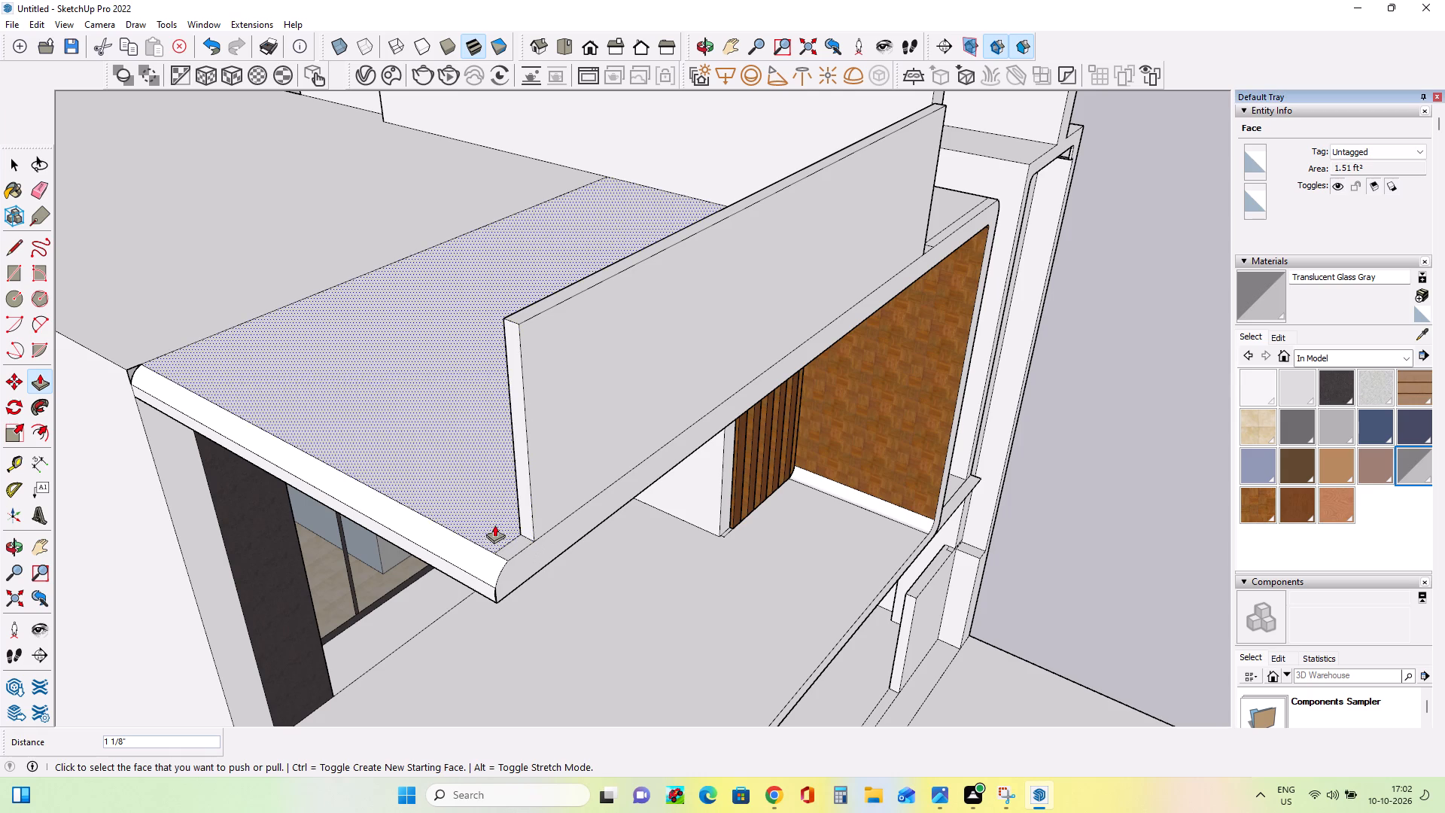
Draw a narrow rectangle about 13' long on the roof slab along its side edge, starting at the front railing panel's end.
left_click(10, 273)
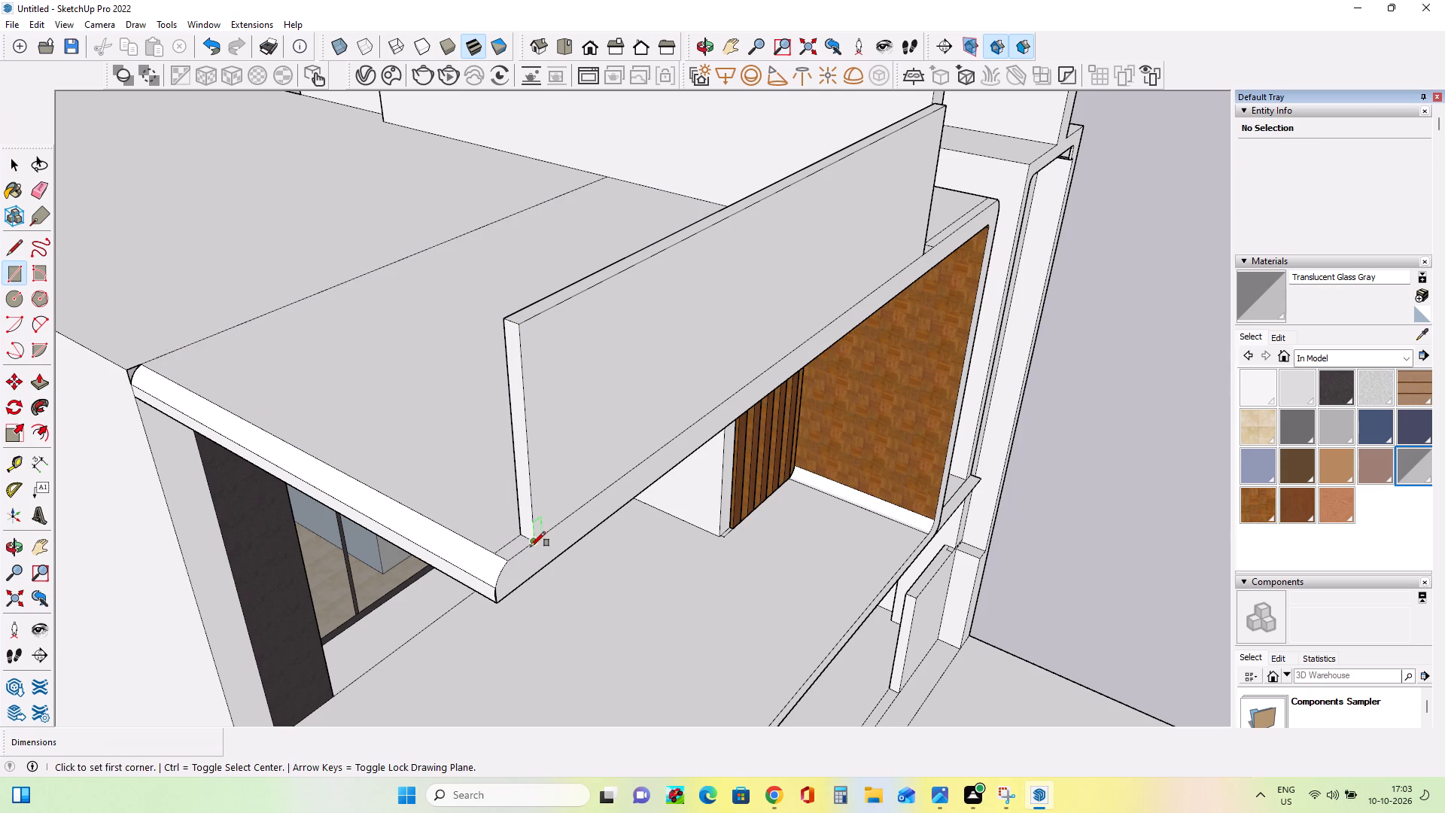
left_click(531, 544)
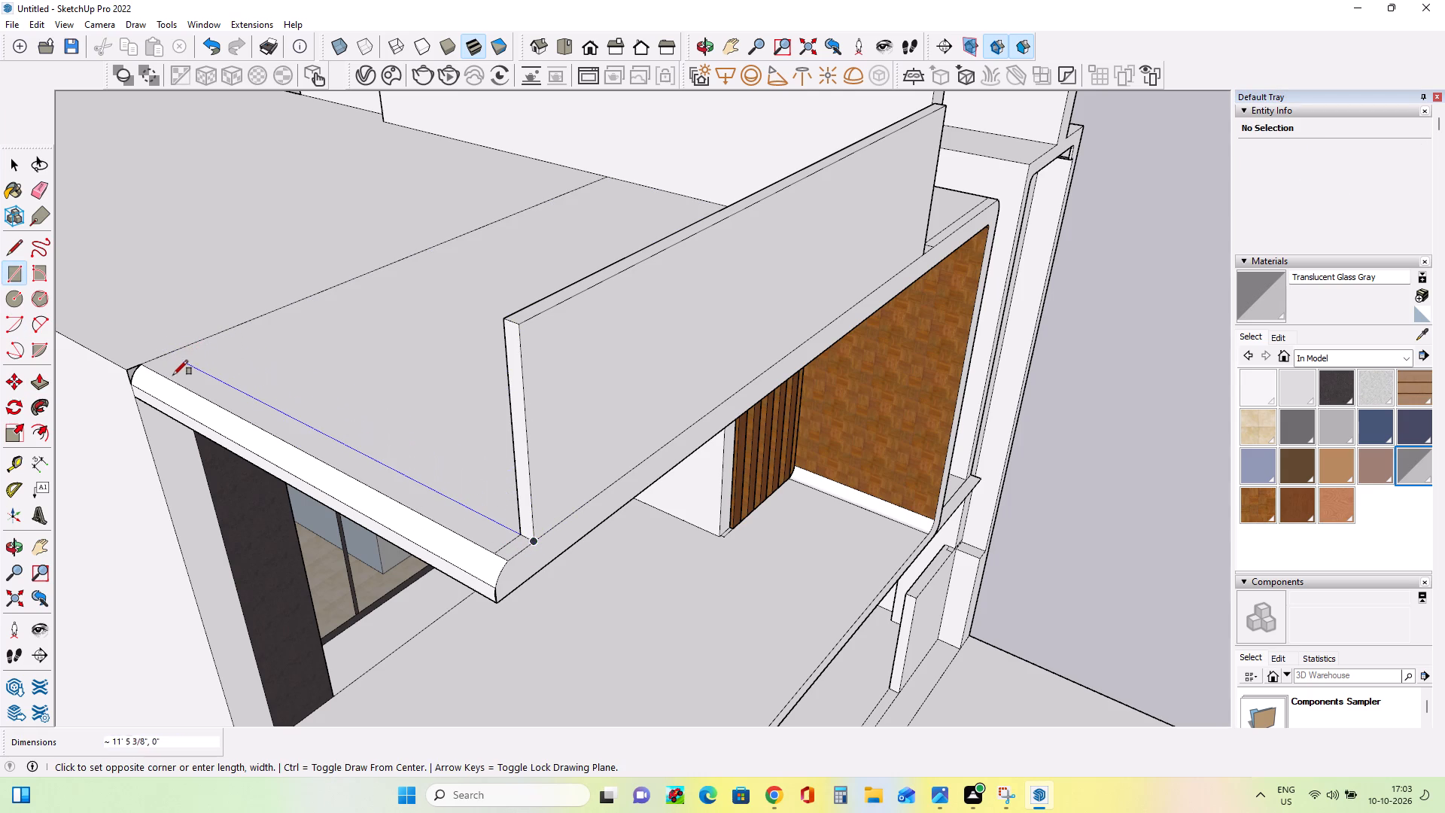
left_click(517, 550)
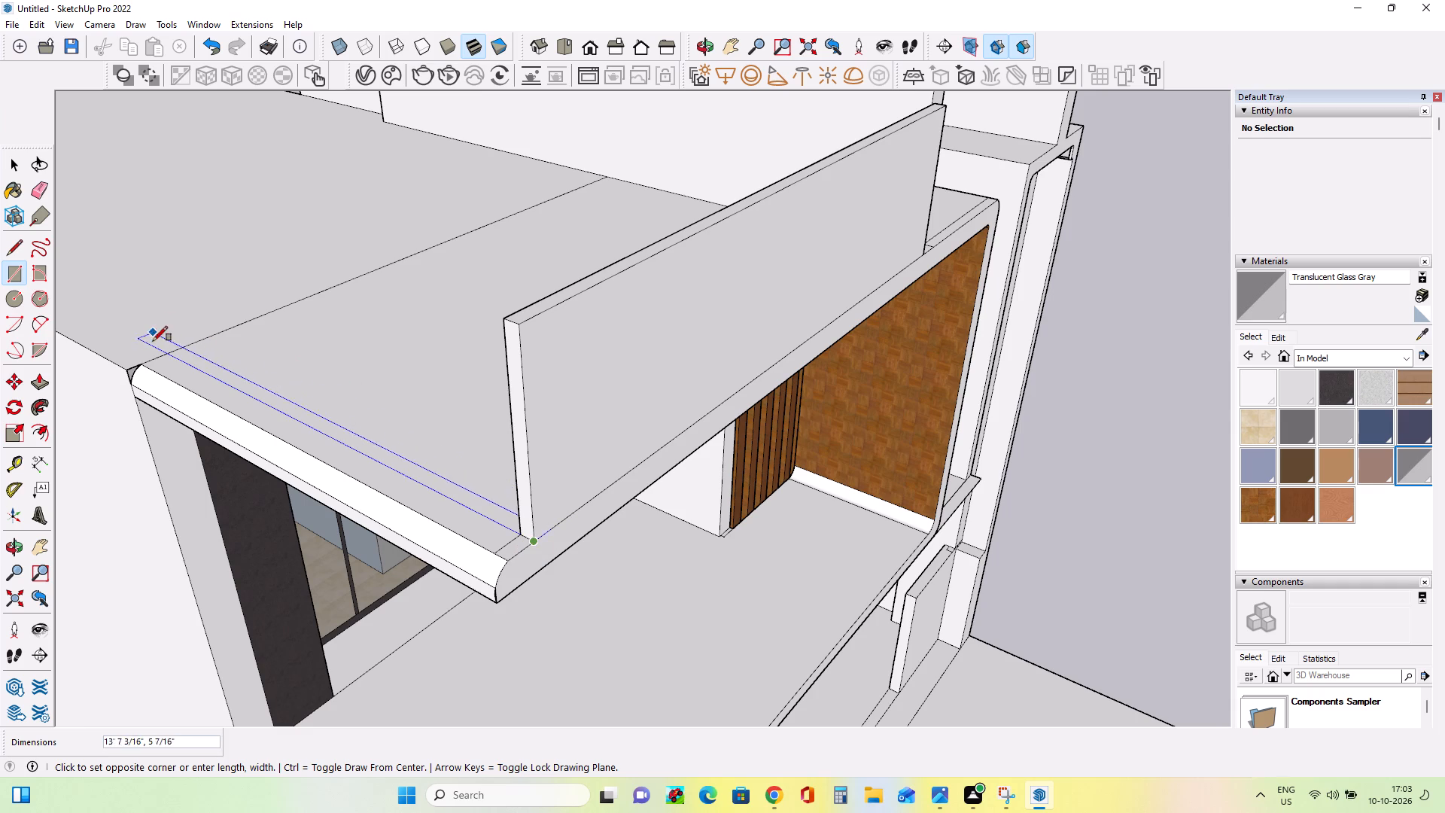
left_click(156, 361)
middle_click_drag(433, 587, 451, 604)
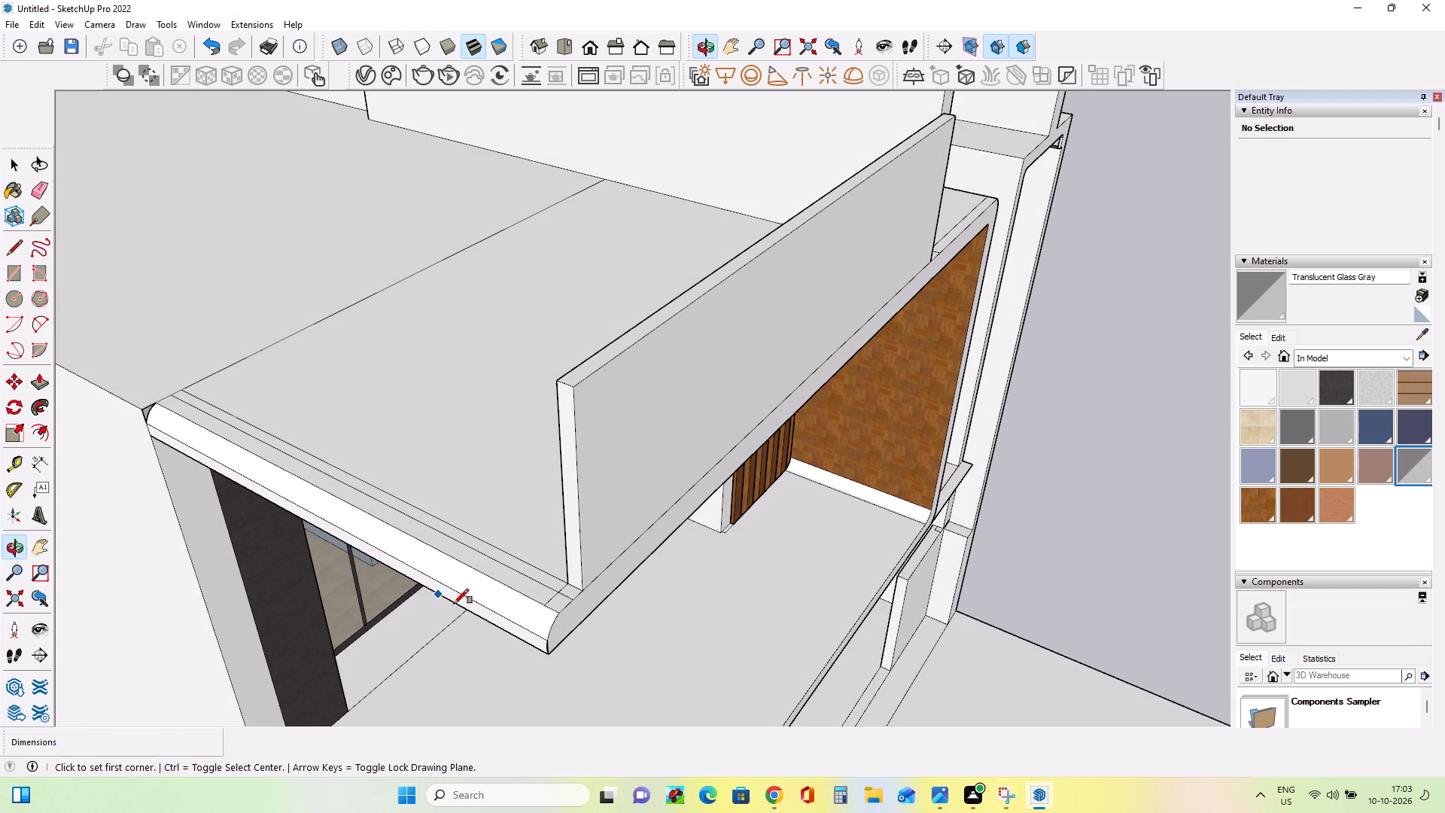
Erase the short edges at the corner where the side strip meets the front railing panel.
left_click(40, 376)
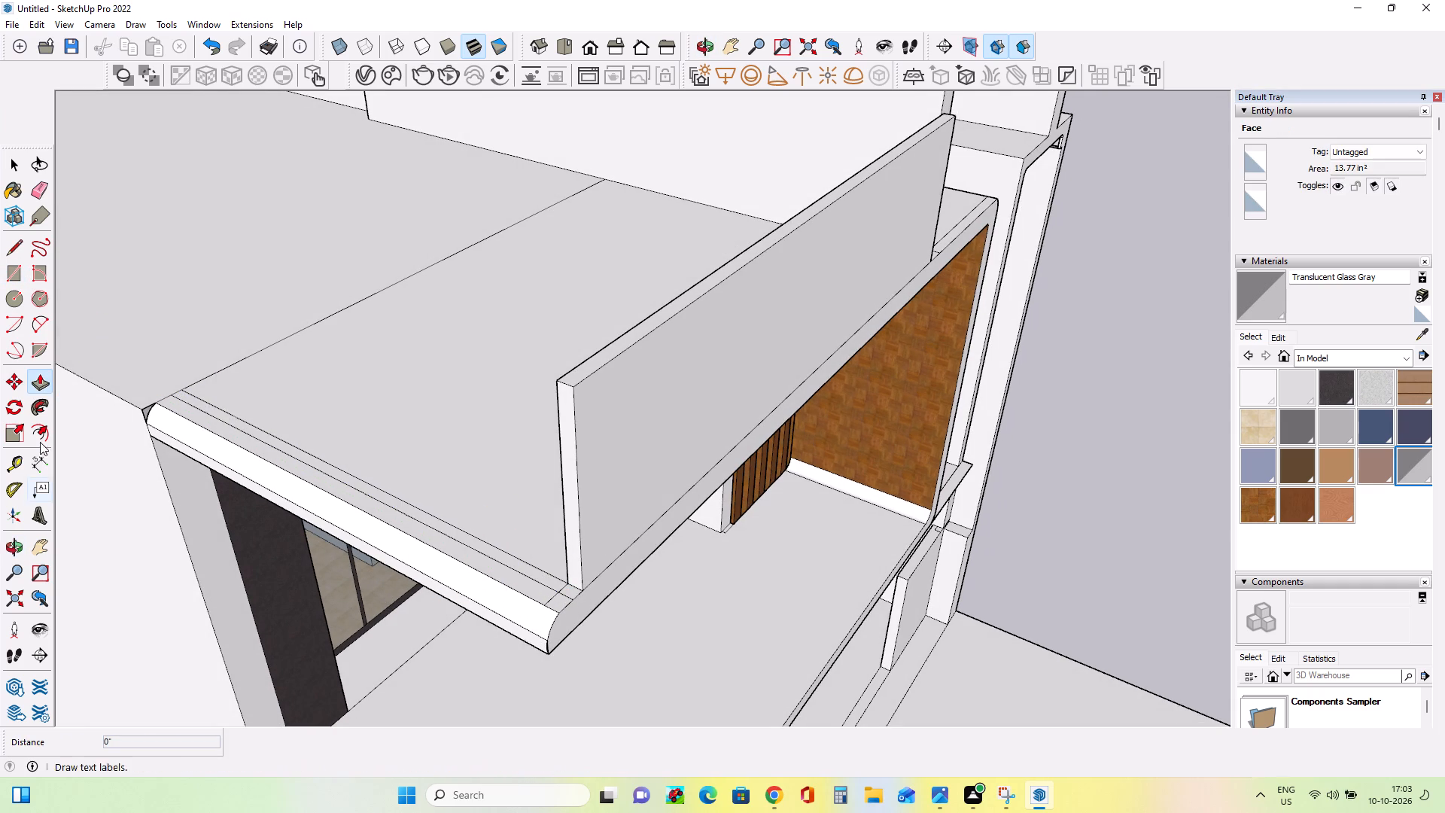
left_click(41, 190)
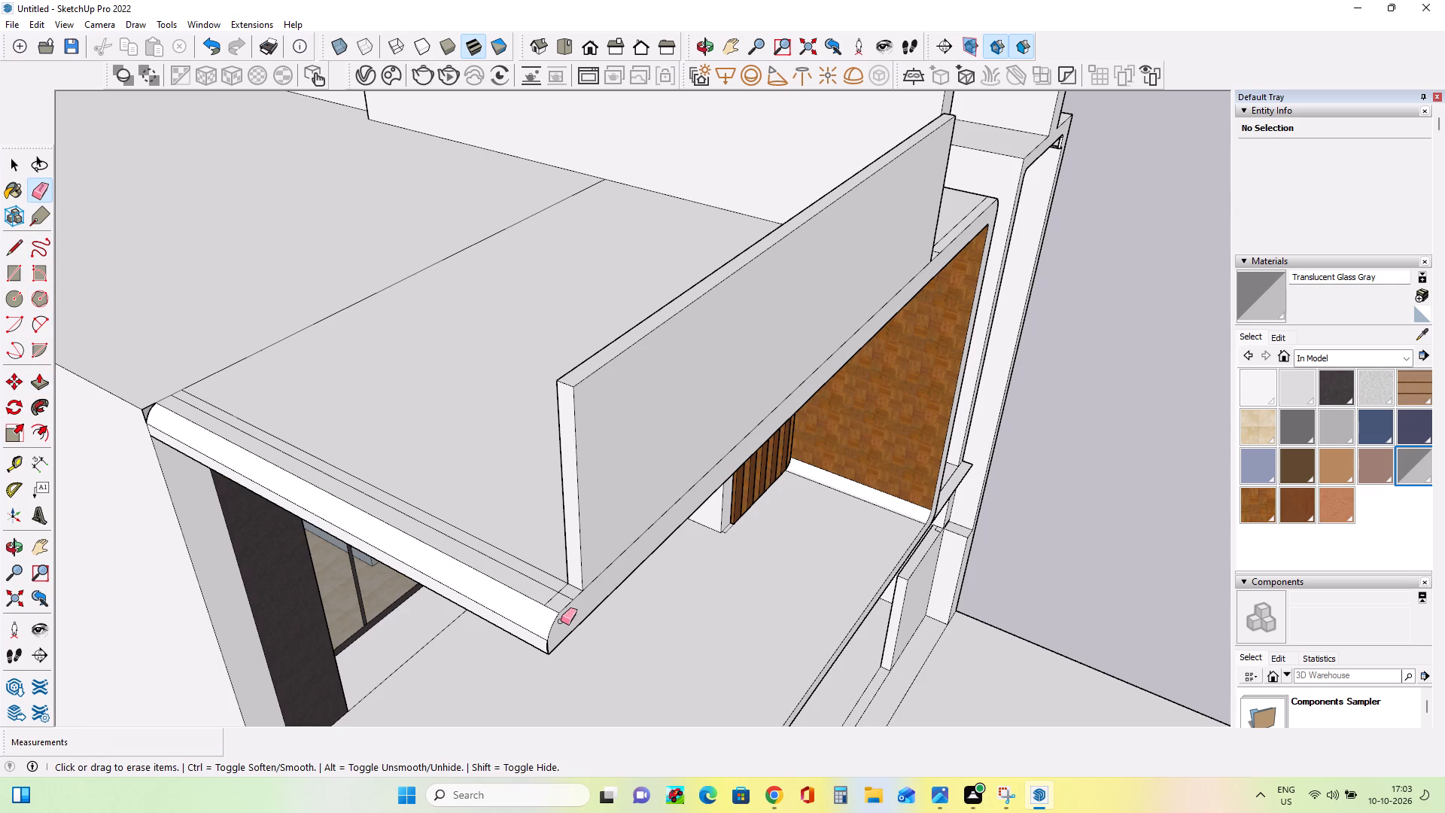
scroll(561, 621, "up", 3)
left_click(575, 586)
left_click(571, 589)
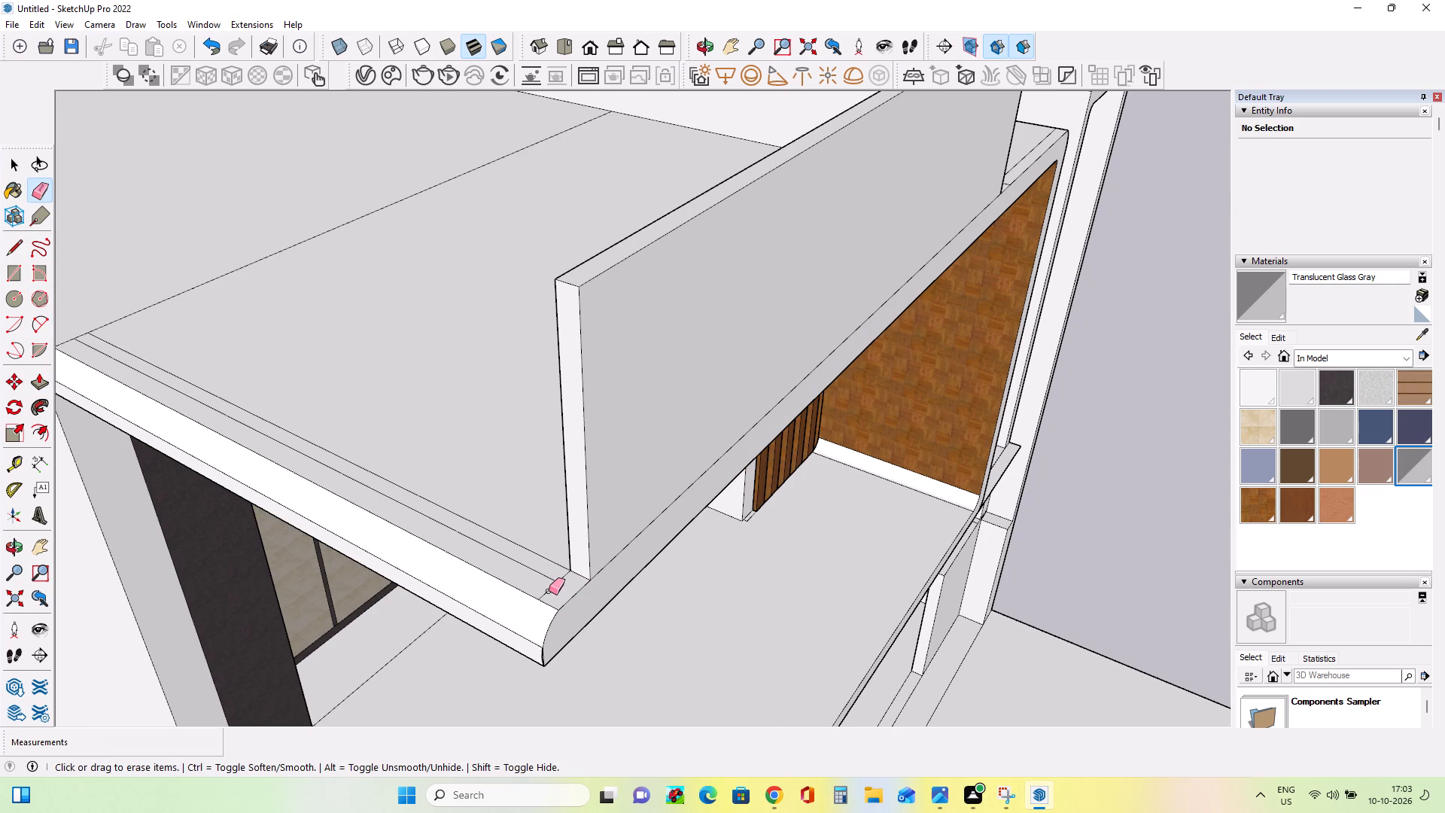
left_click(549, 591)
key("ctrl+z")
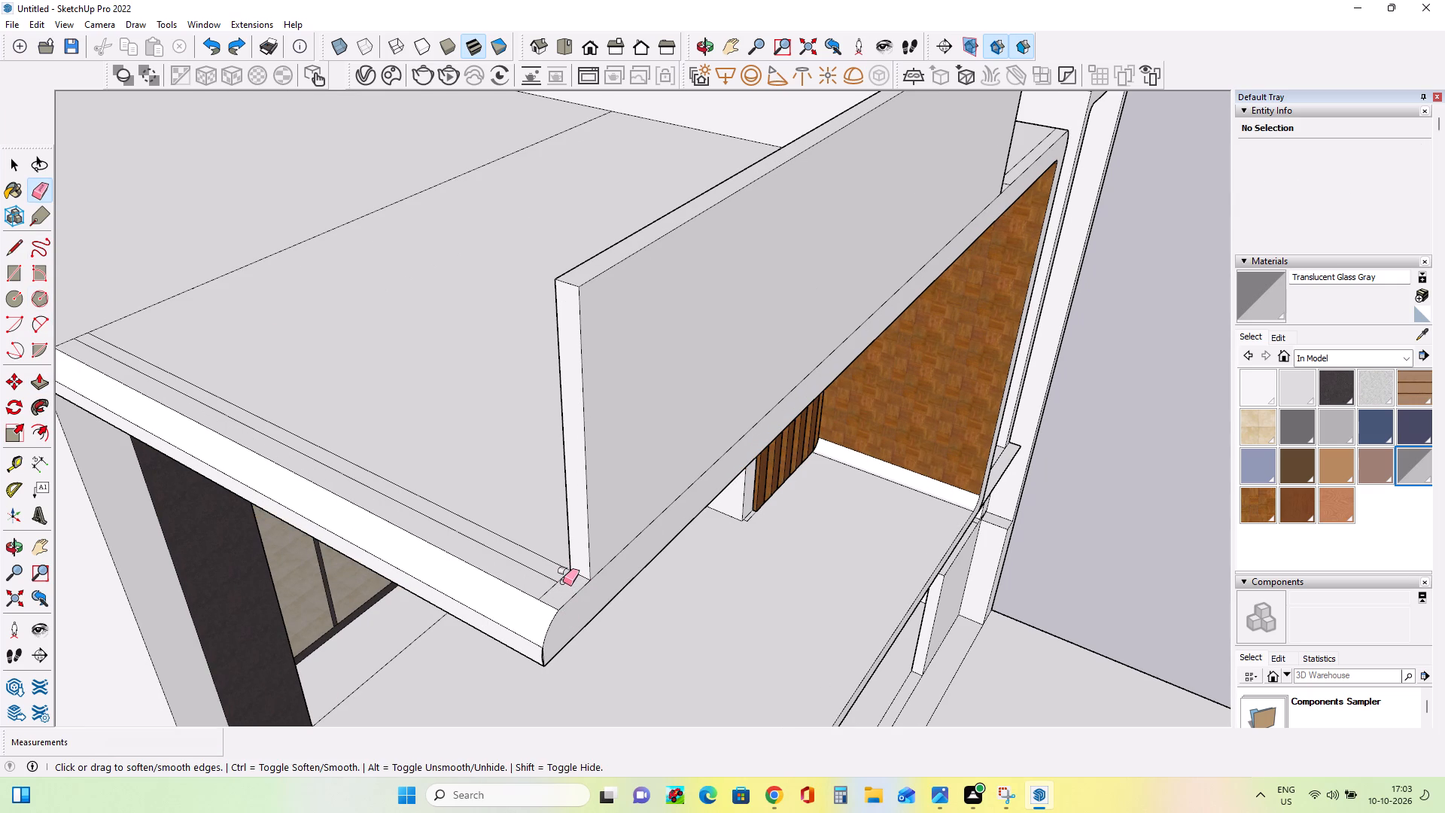
key("ctrl+z")
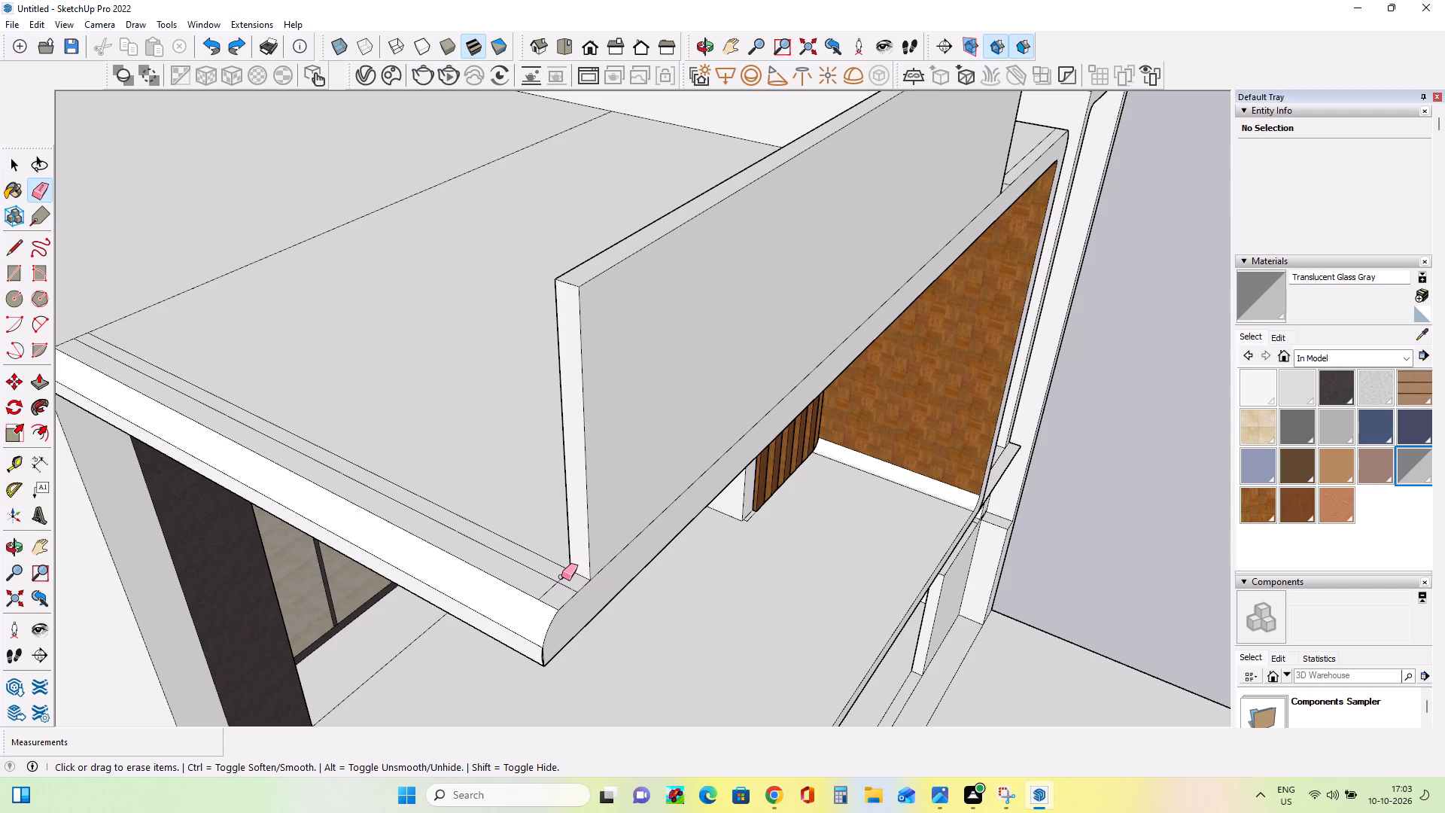
left_click(561, 577)
left_click(552, 590)
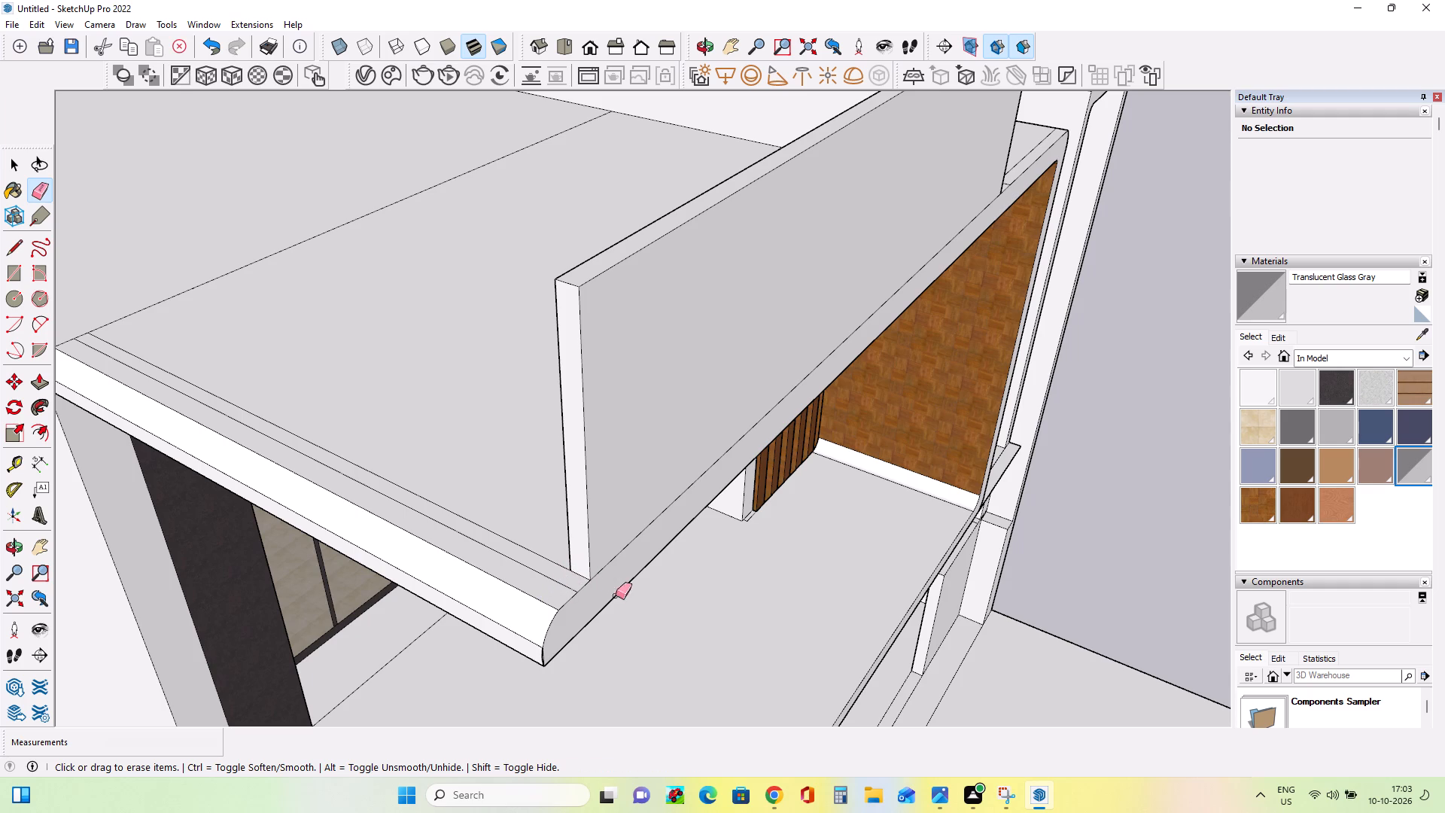
Push/pull the front railing panel's face back about 1 5/8" and extend its outer end about 3 3/8" towards the slab's side edge.
middle_click_drag(616, 613, 554, 613)
middle_click_drag(287, 544, 368, 533)
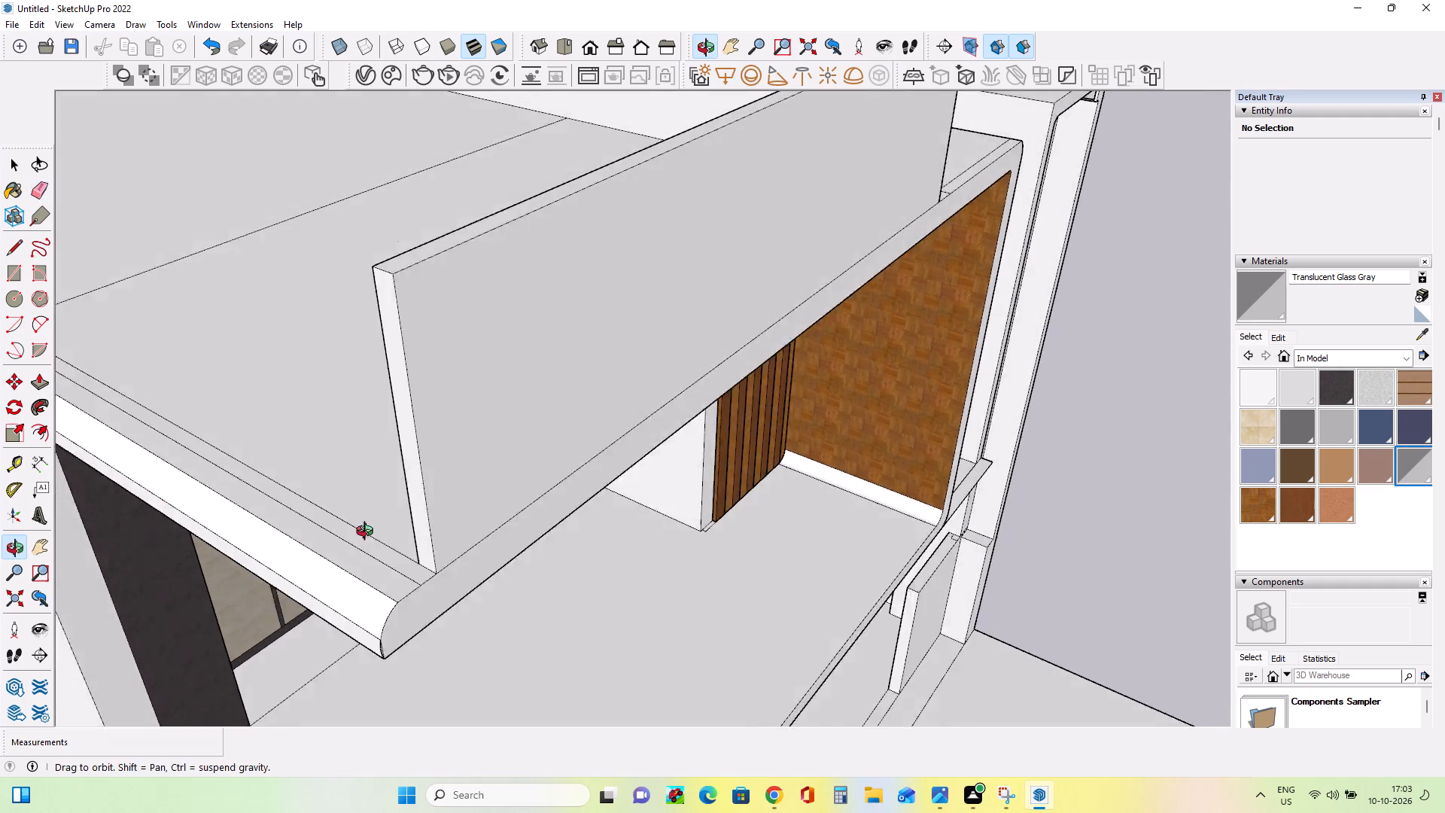
middle_click_drag(368, 533, 401, 529)
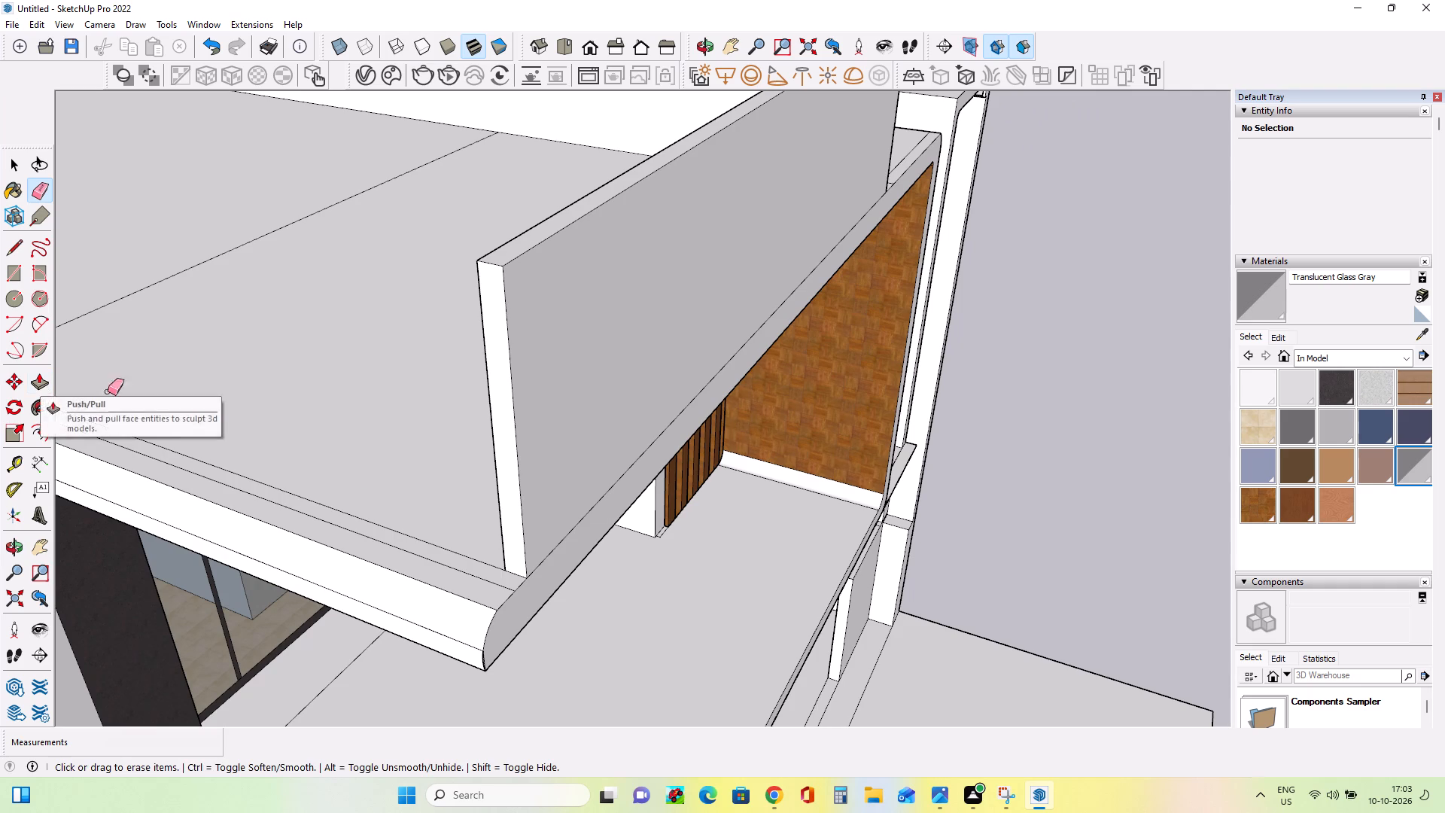
left_click(39, 386)
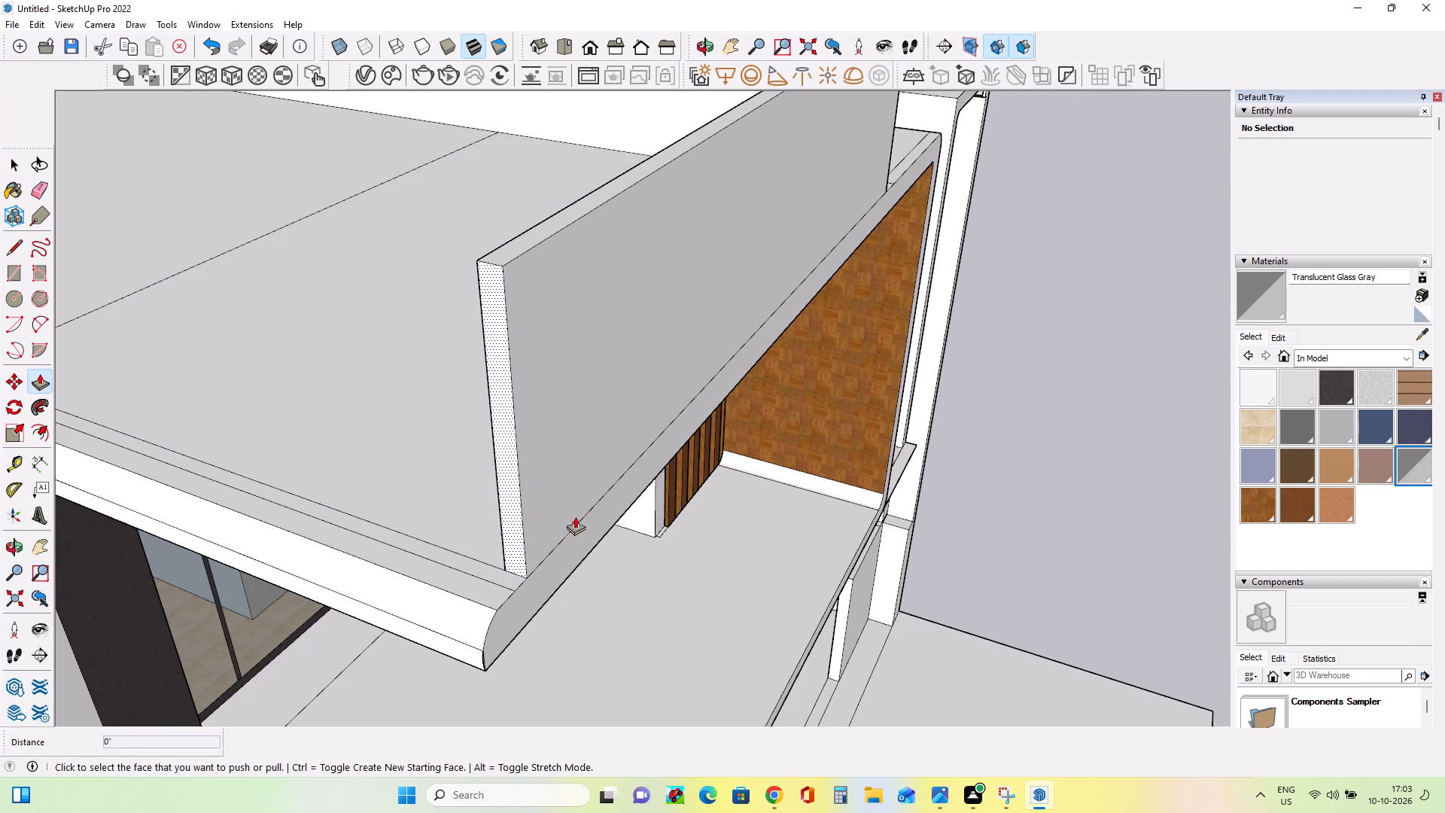
left_click(560, 500)
left_click(550, 501)
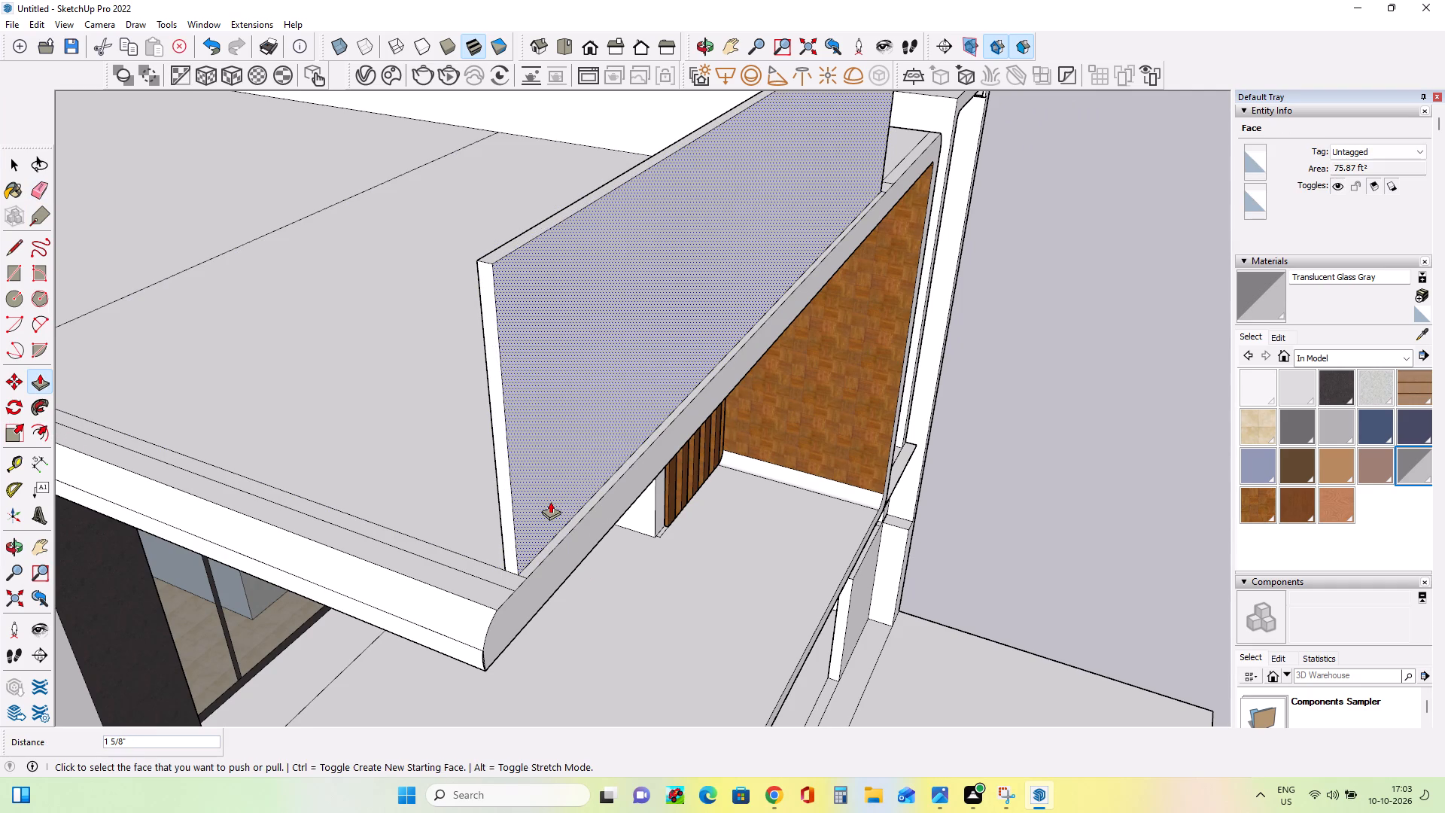
left_click(512, 556)
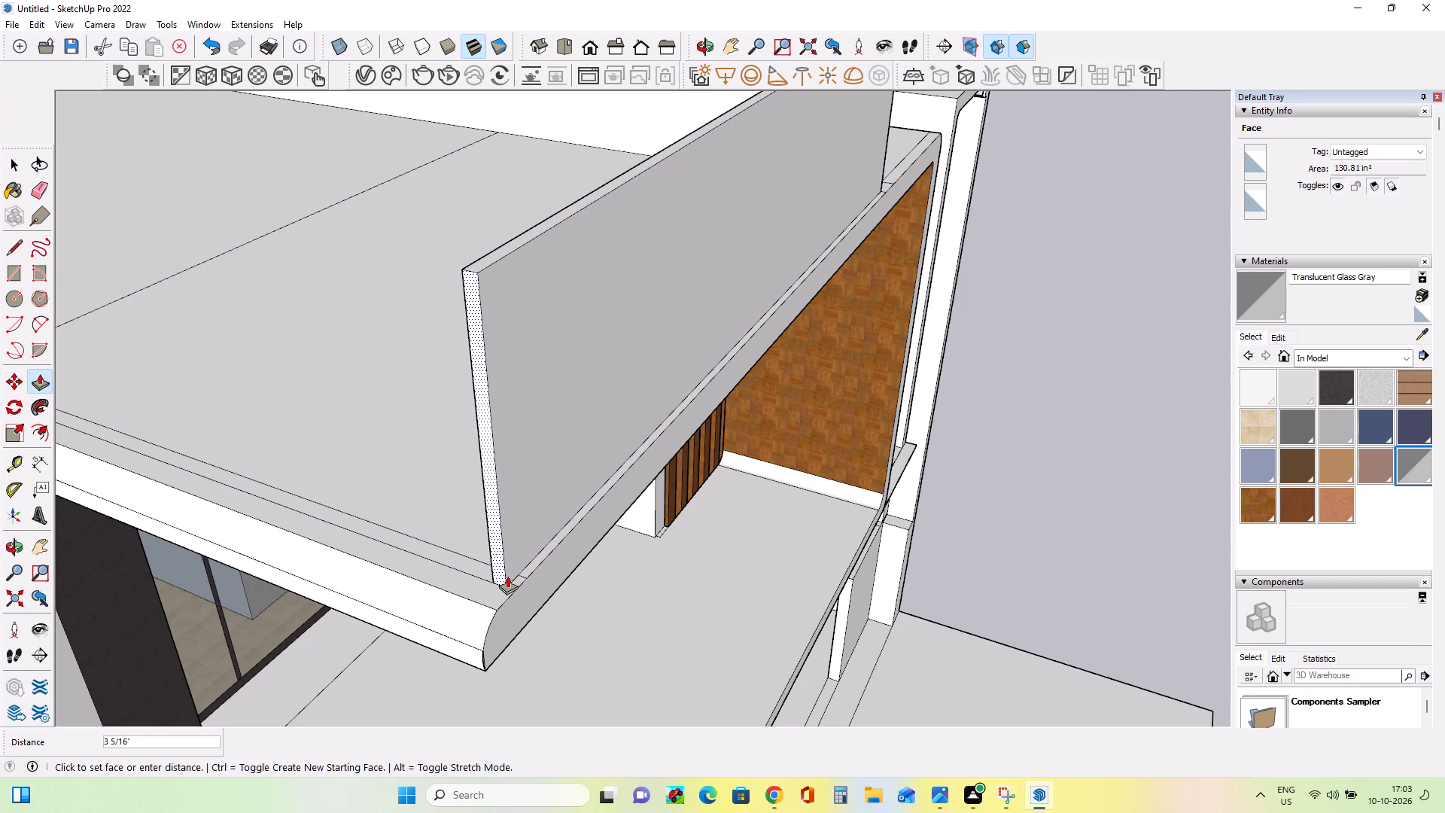
left_click(507, 582)
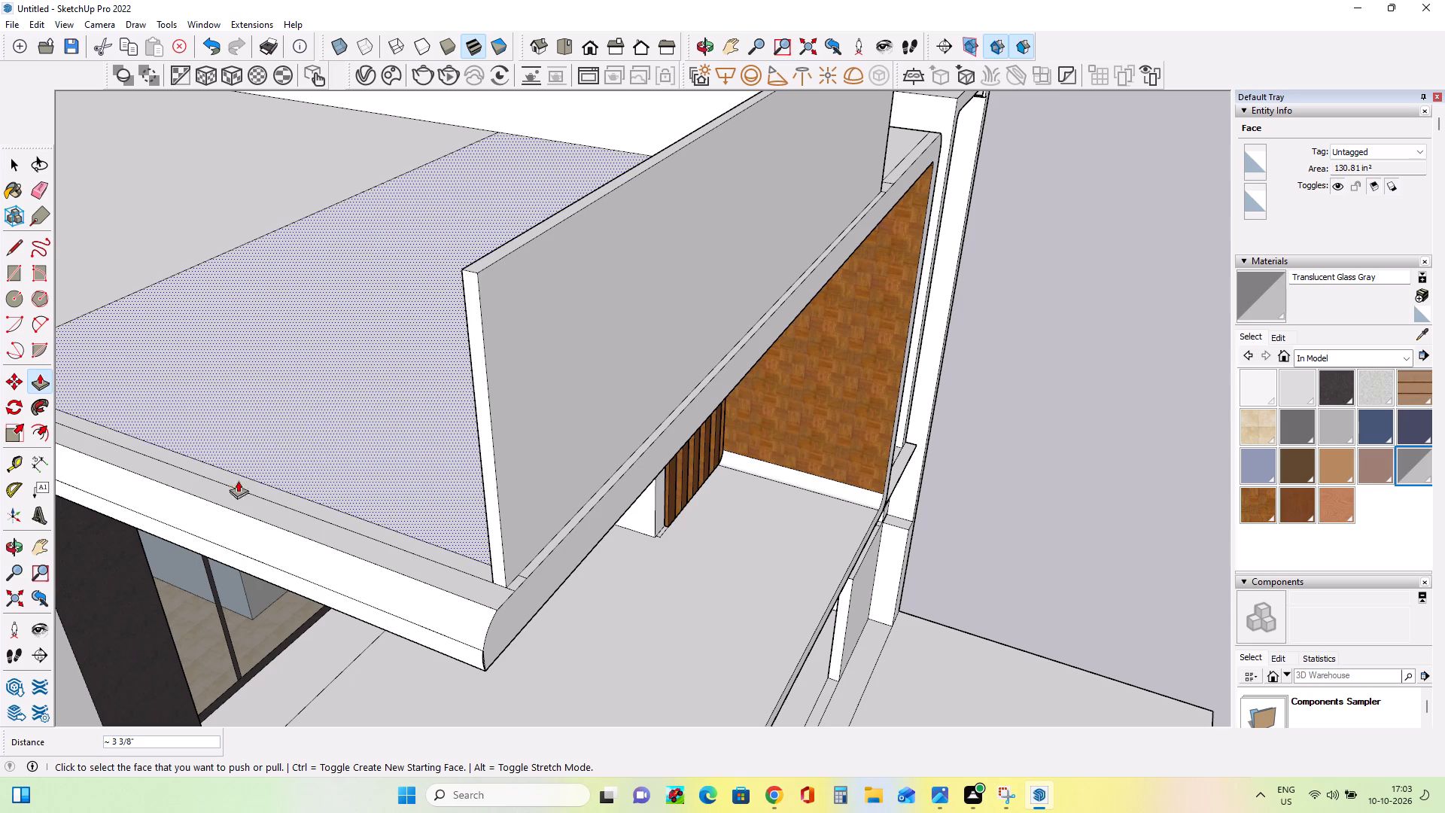
Push/pull the strip along the roof slab's side edge up 4' 5" to match the front railing panel's height.
left_click(306, 501)
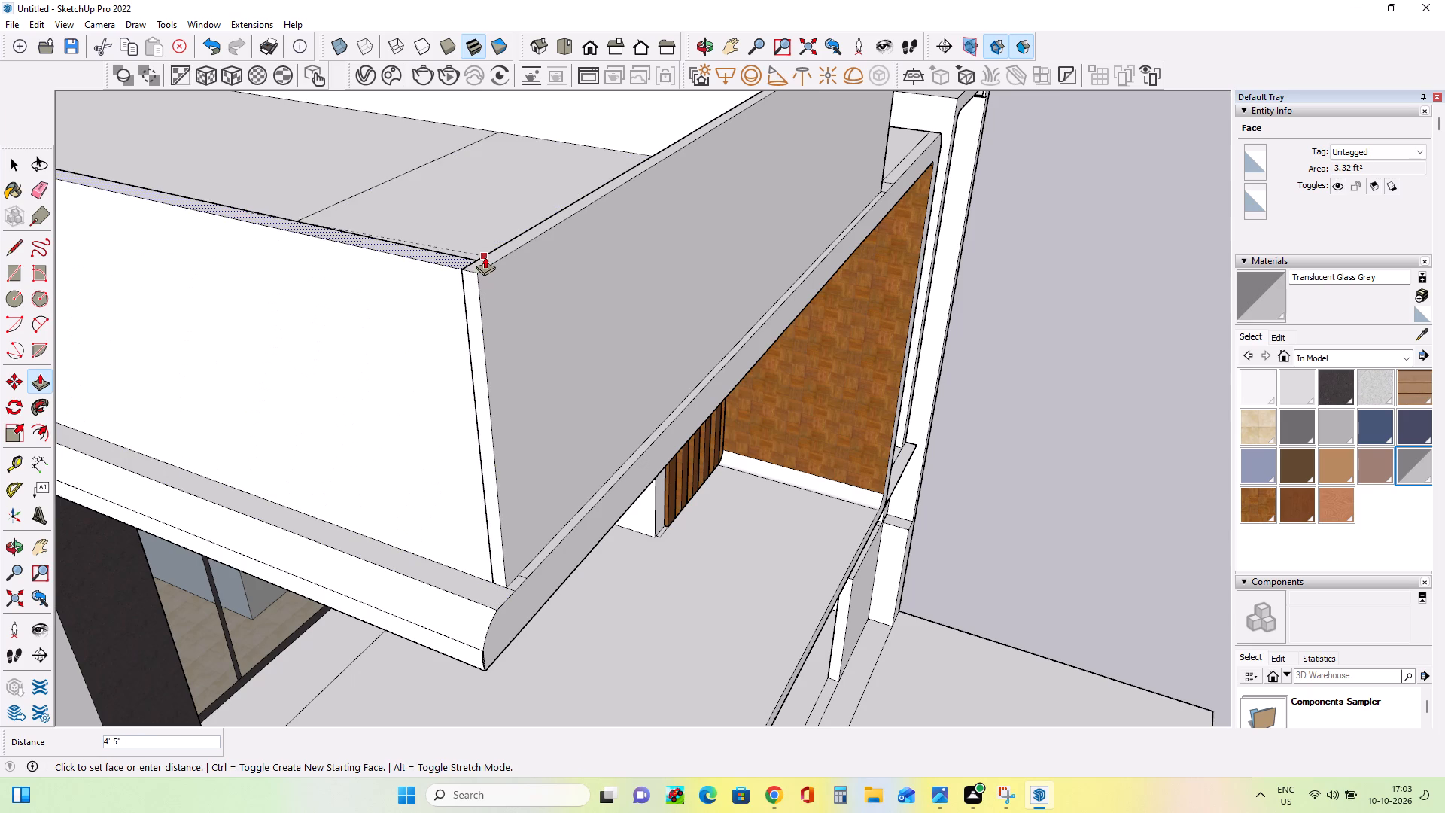
left_click(485, 257)
Extend the front railing panel's inner end past the wall by about 9 1/4", plus about 2' 1", towards the frame's rounded corner.
middle_click_drag(607, 522, 533, 555)
scroll(530, 552, "down", 1)
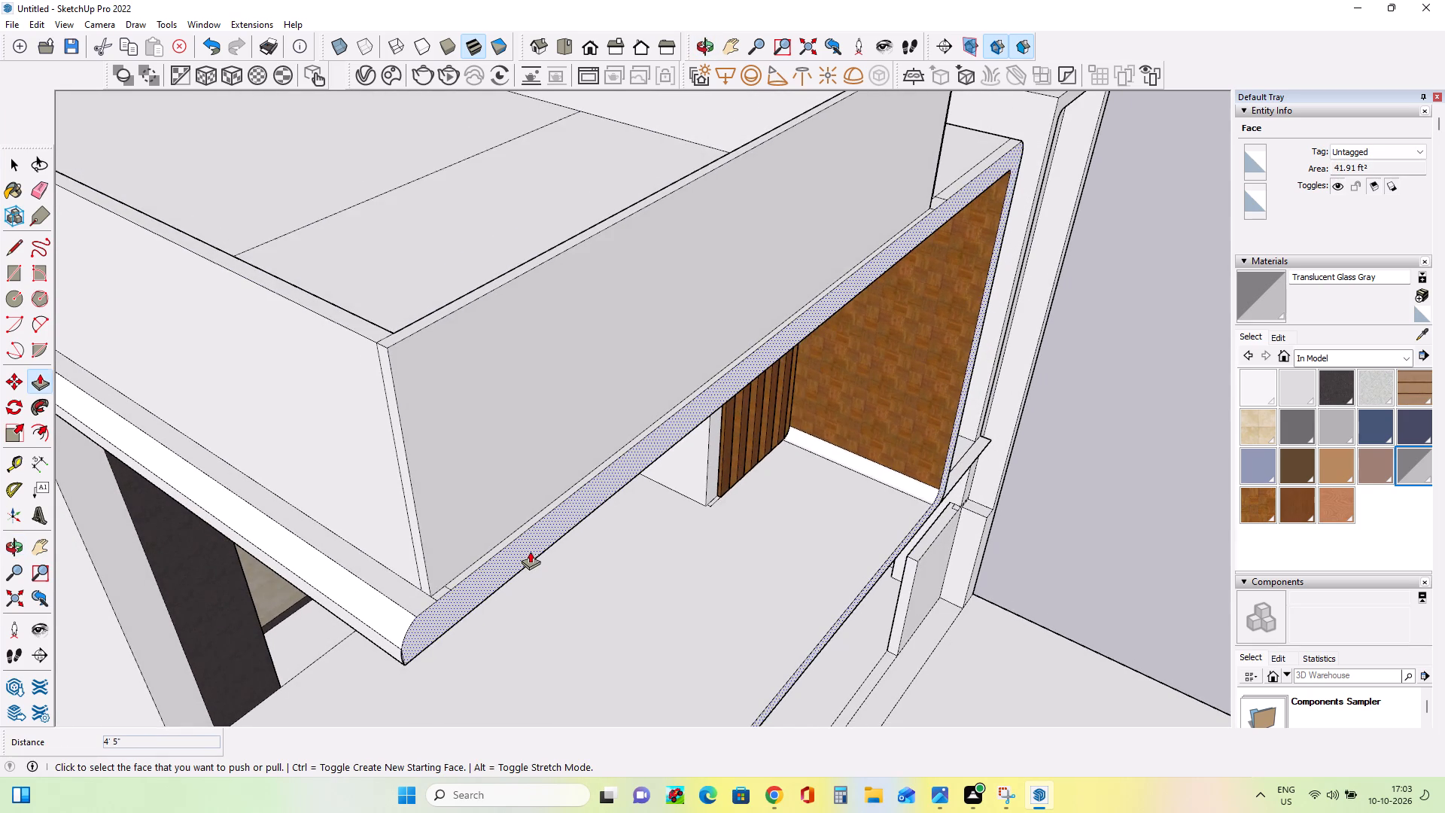
scroll(530, 551, "down", 2)
middle_click_drag(726, 546, 373, 553)
middle_click_drag(770, 413, 573, 486)
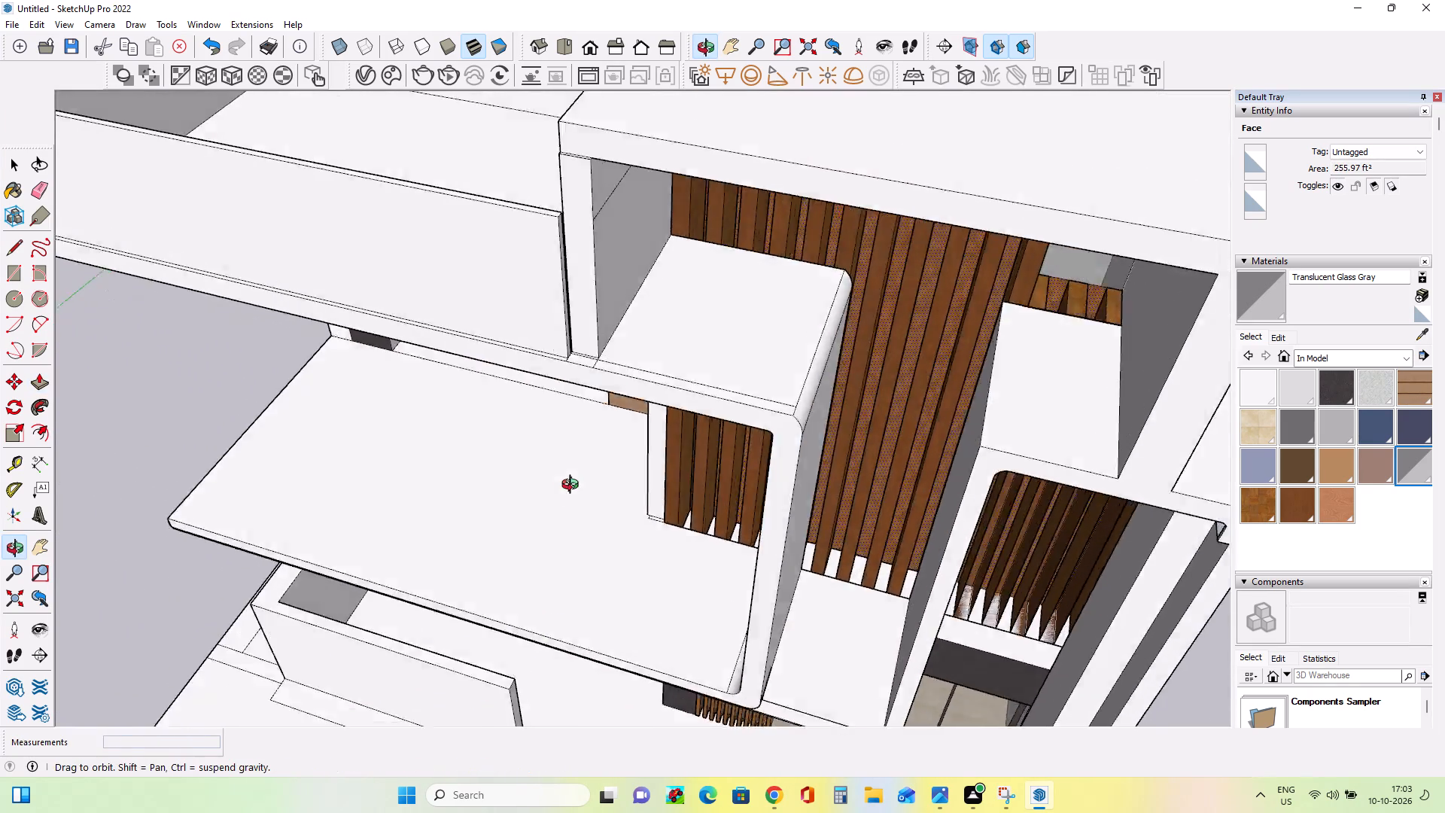
middle_click_drag(573, 486, 641, 430)
middle_click_drag(649, 391, 588, 443)
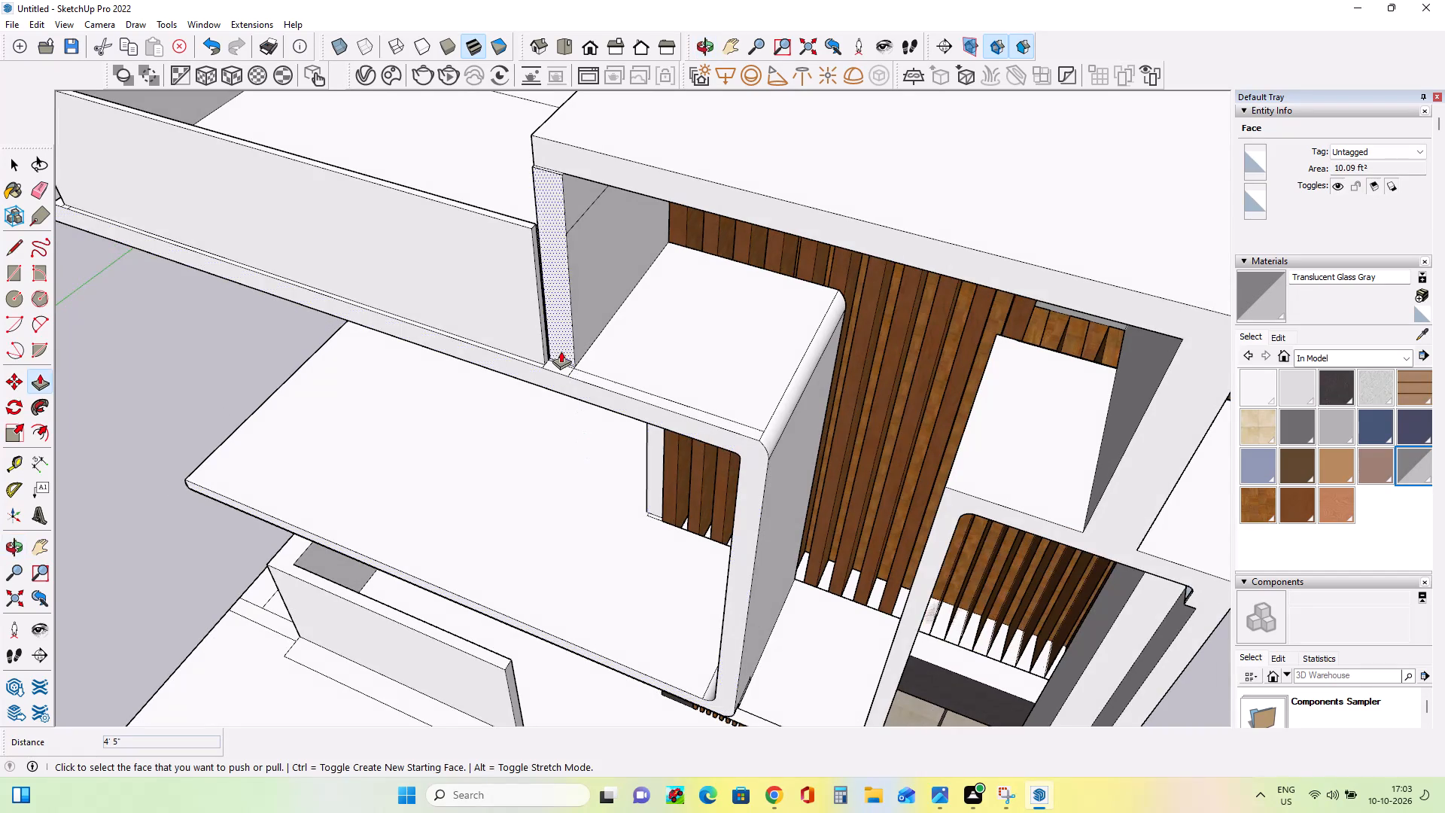
left_click(546, 352)
left_click(625, 374)
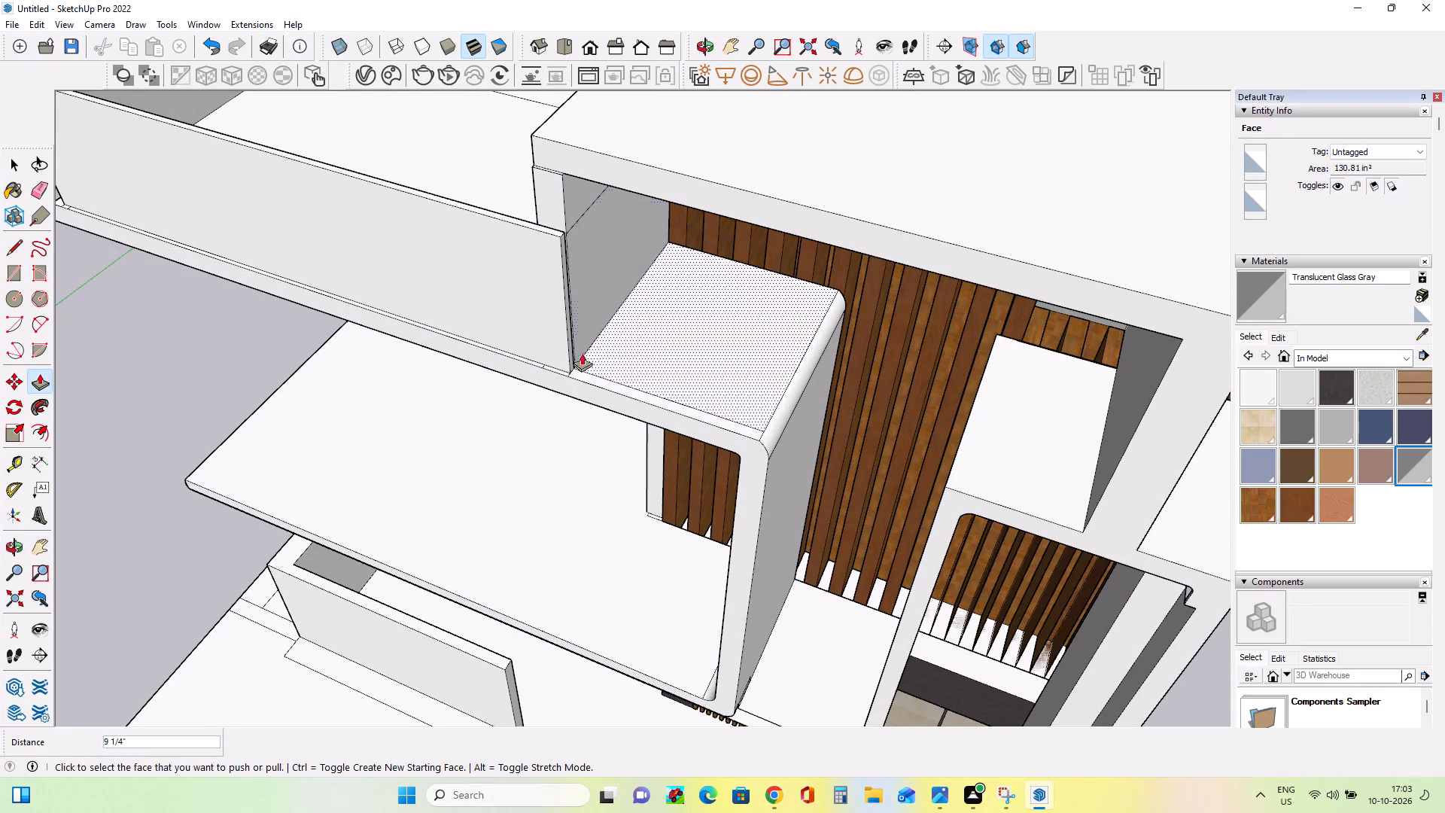
left_click(571, 346)
left_click(644, 368)
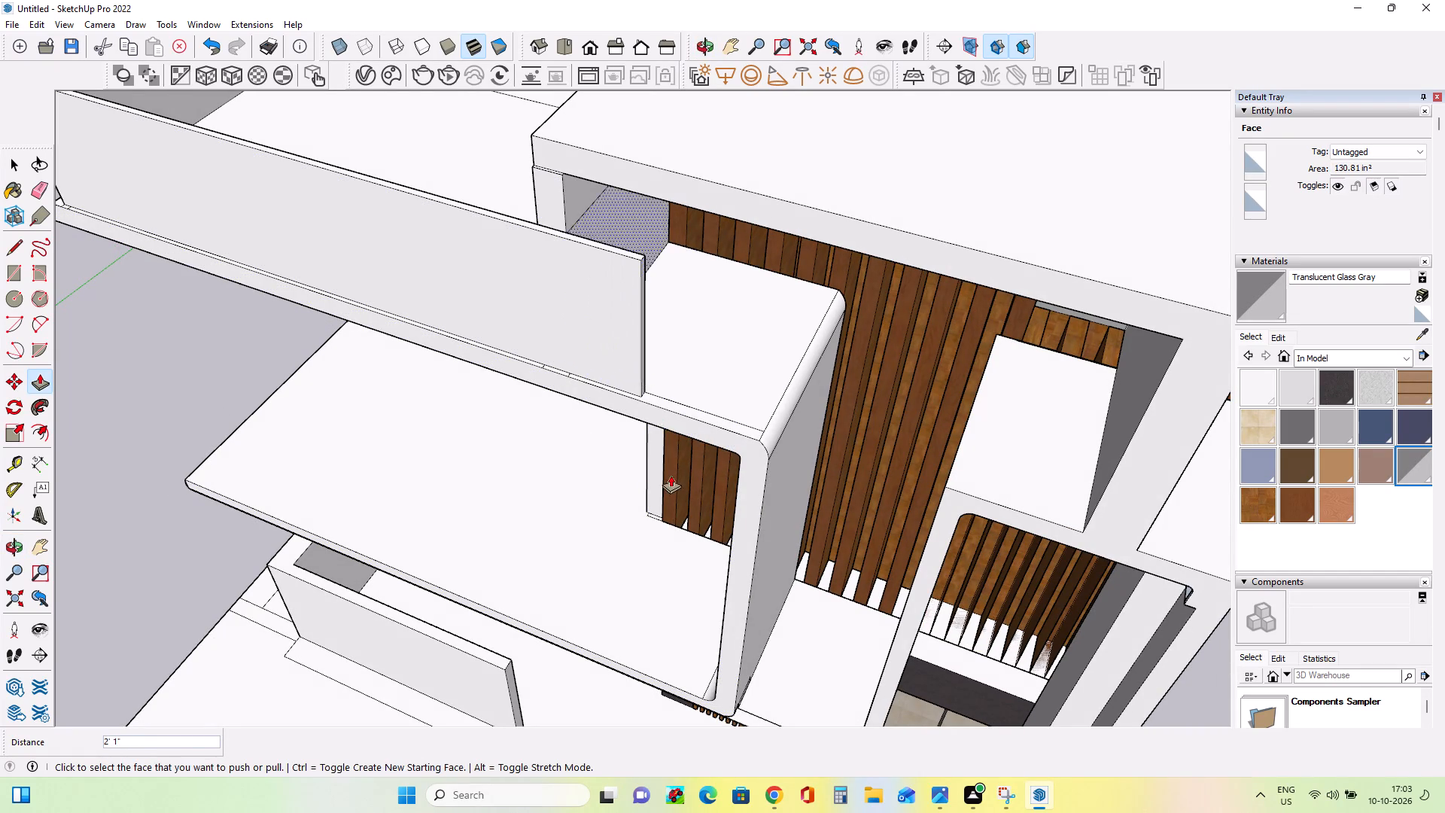
Push/pull the front railing panel's inner end about 2' 10 13/16" further along the slab, up to the frame's rounded corner.
middle_click_drag(686, 464, 864, 370)
scroll(864, 373, "down", 1)
scroll(761, 469, "down", 9)
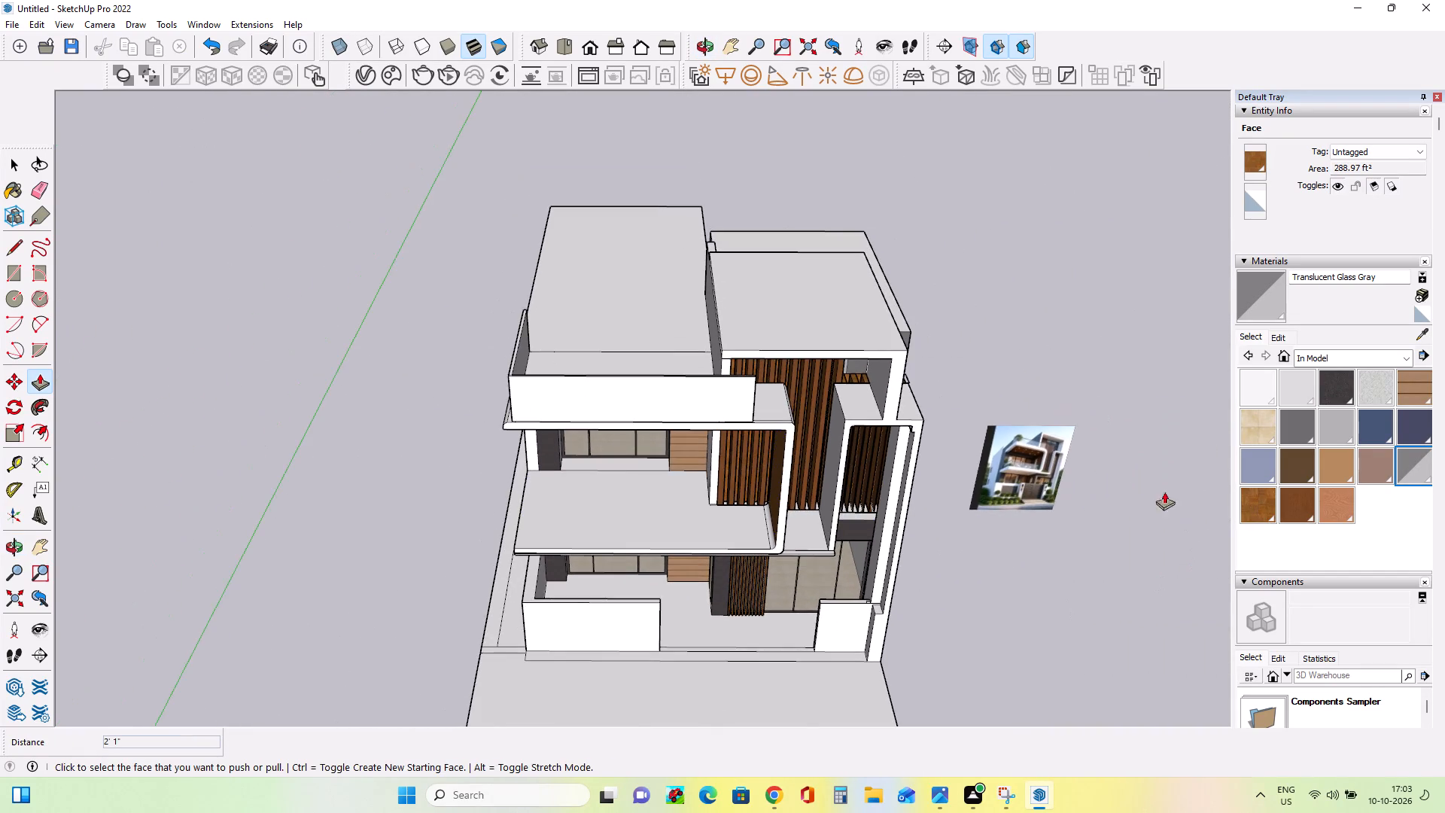
scroll(1052, 436, "up", 16)
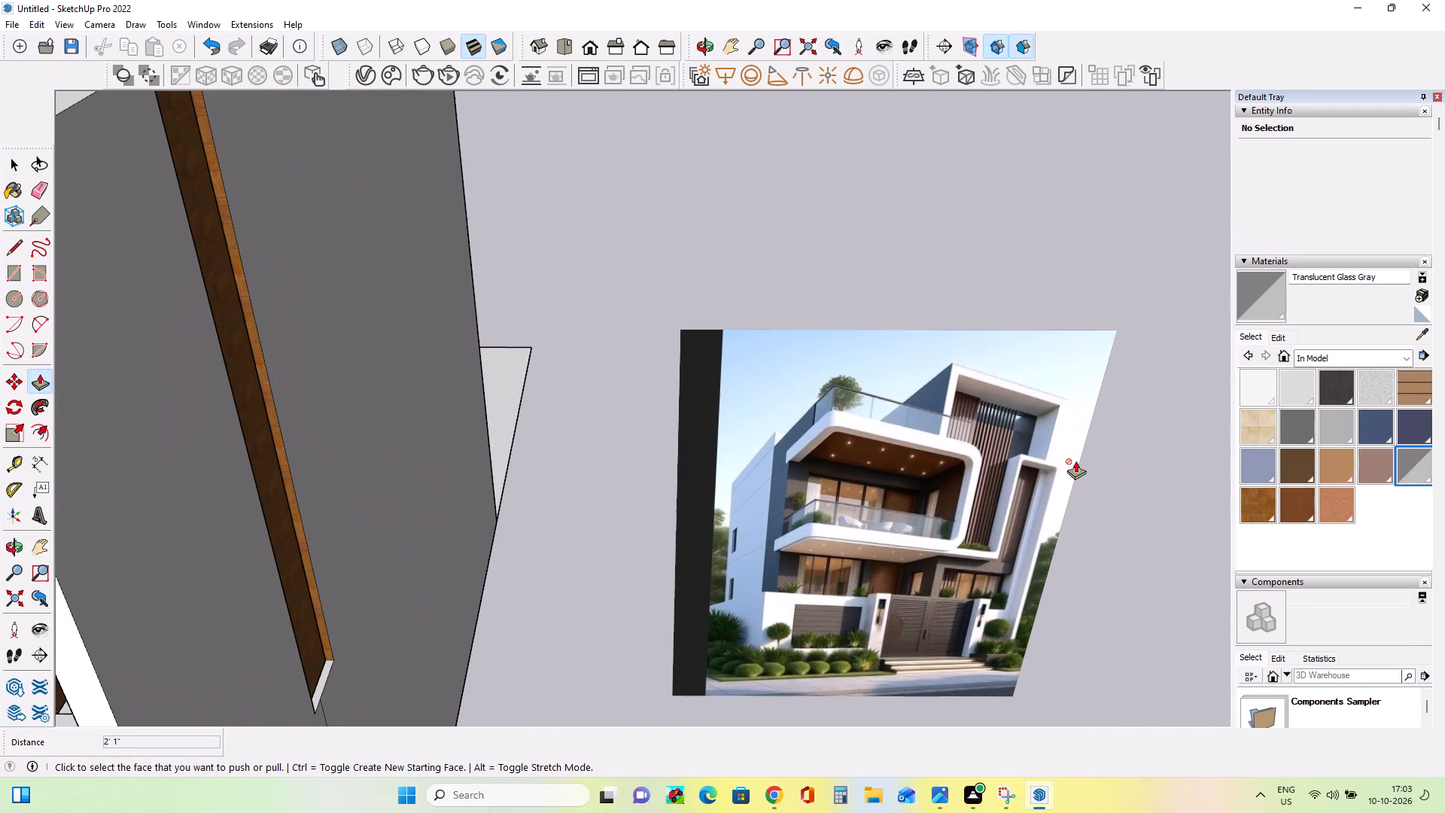
scroll(1075, 461, "down", 14)
middle_click_drag(1072, 467, 957, 502)
scroll(604, 400, "up", 9)
middle_click_drag(635, 431, 540, 419)
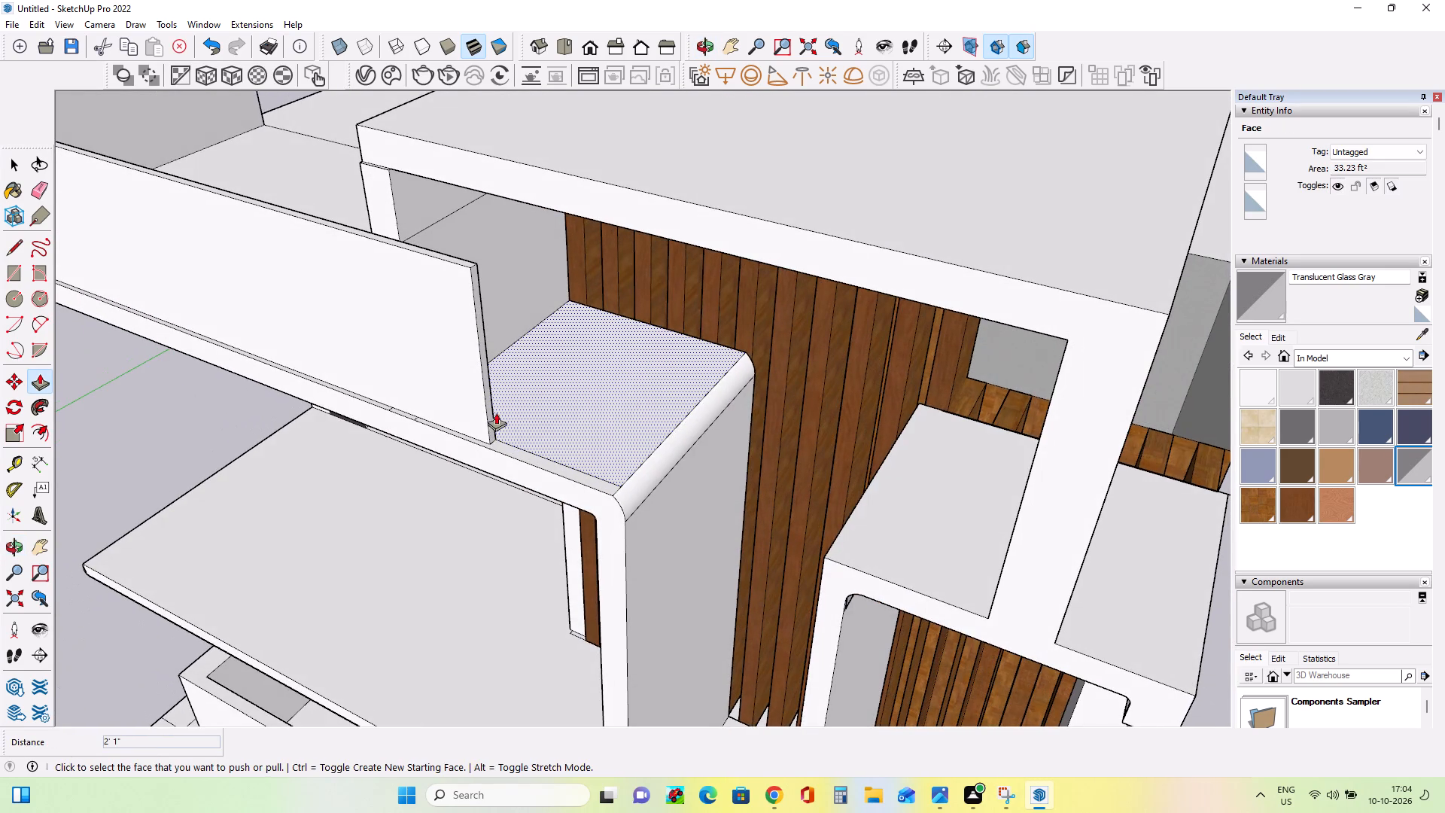
left_click(492, 421)
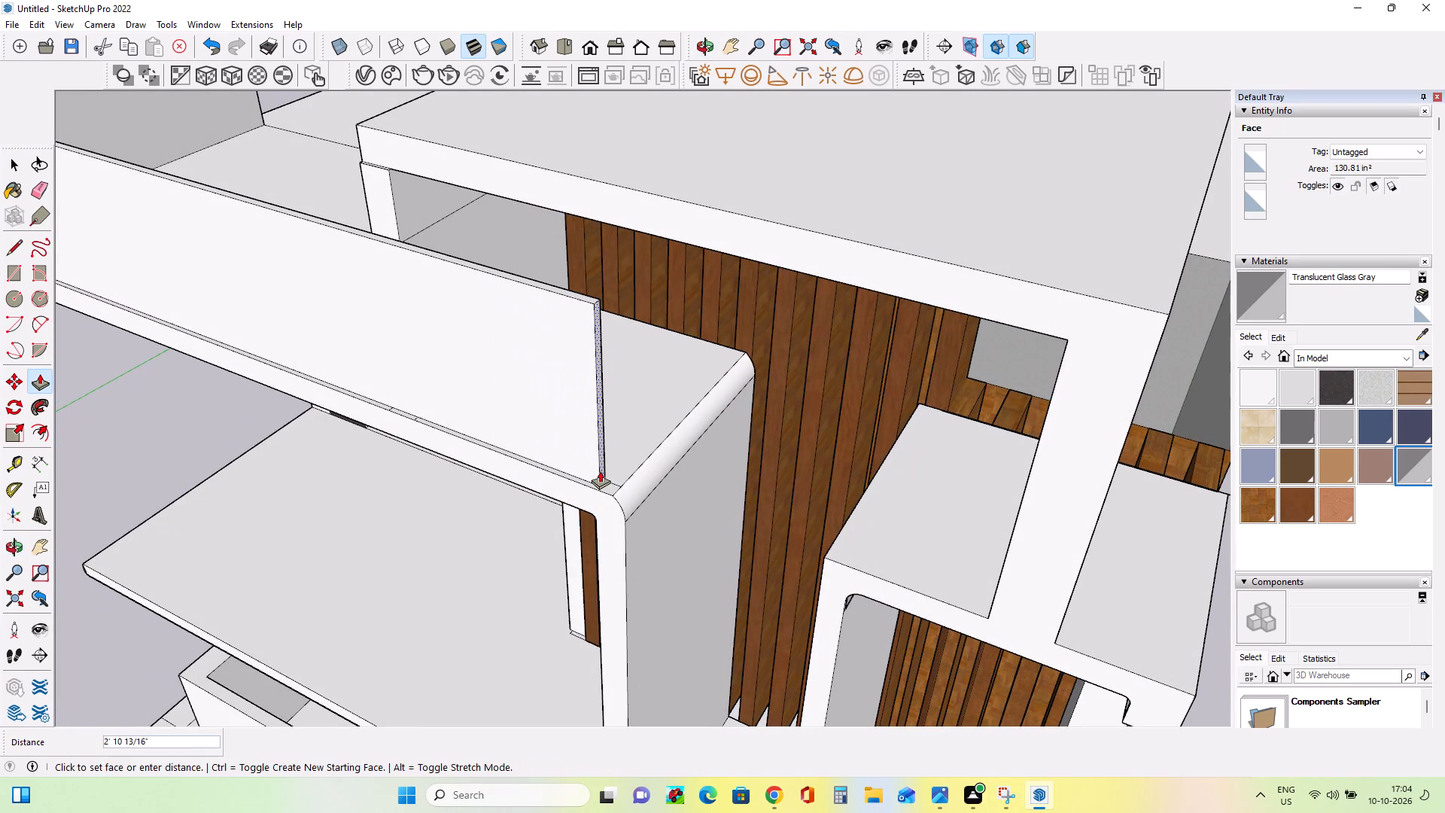
left_click(600, 470)
Push/pull the inner face of the side railing panel outwards to make the panel thinner.
scroll(732, 526, "down", 7)
middle_click_drag(564, 541, 720, 436)
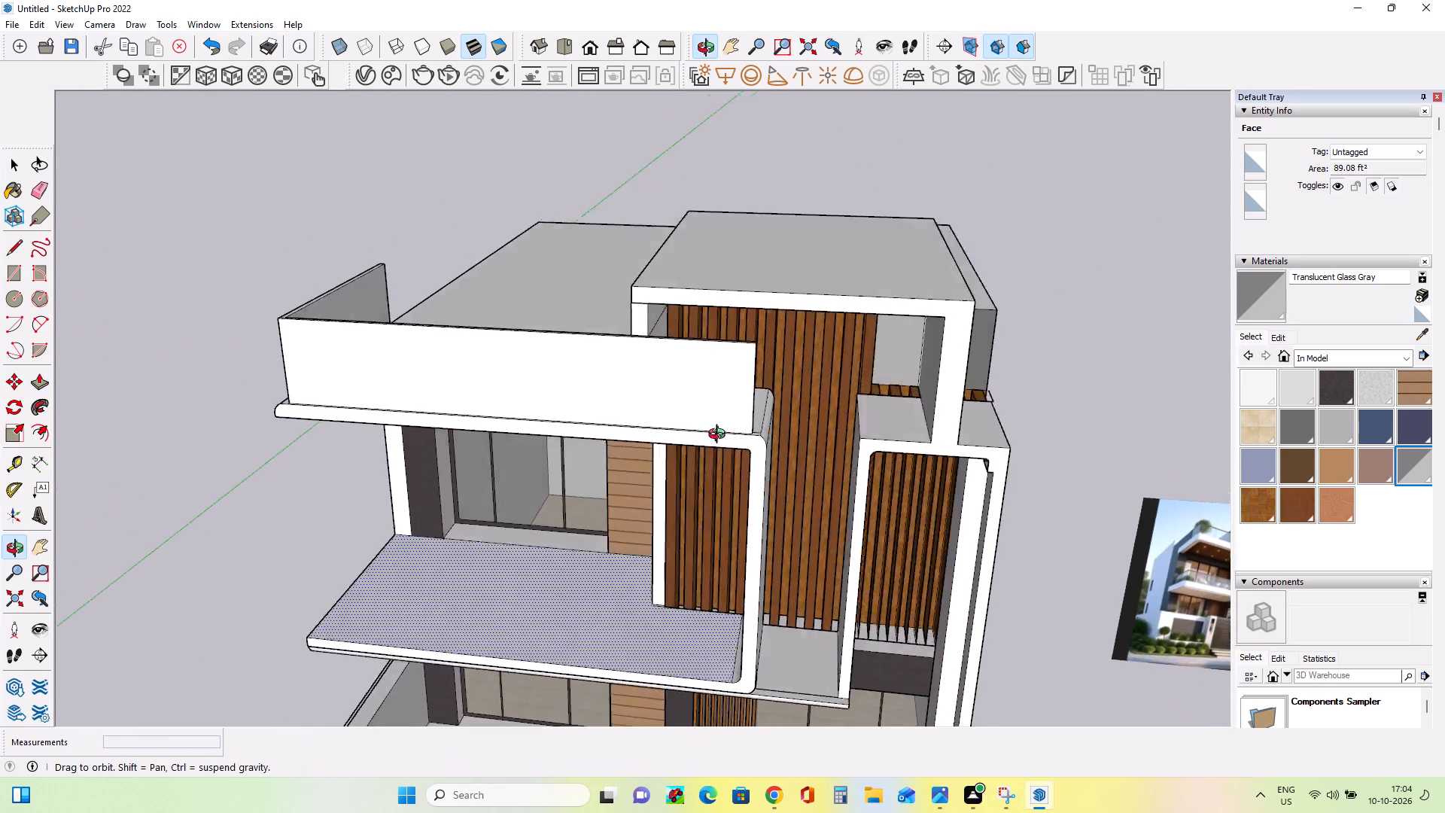
middle_click_drag(720, 436, 784, 436)
scroll(188, 300, "up", 5)
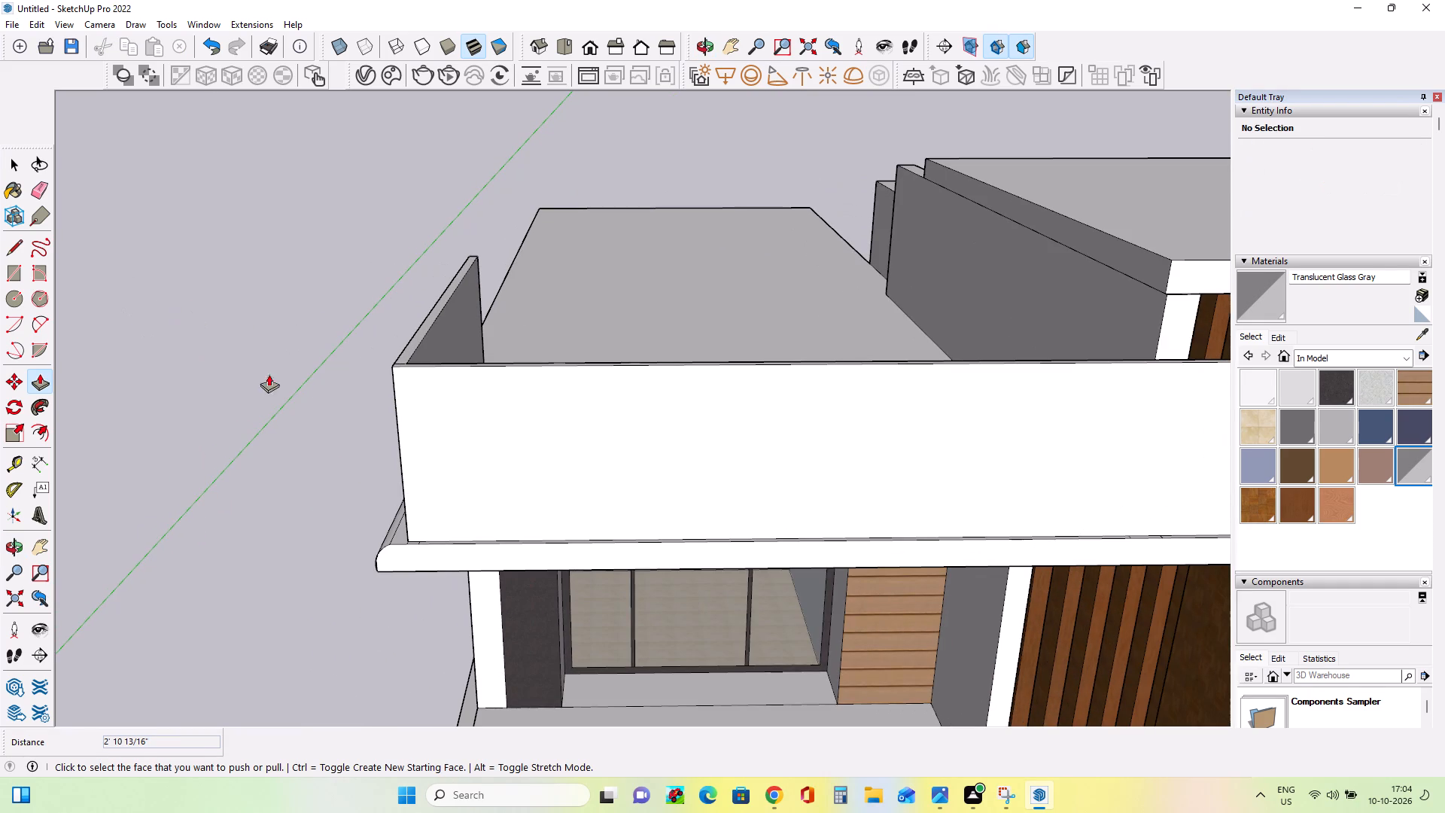
middle_click(300, 387)
left_click(440, 330)
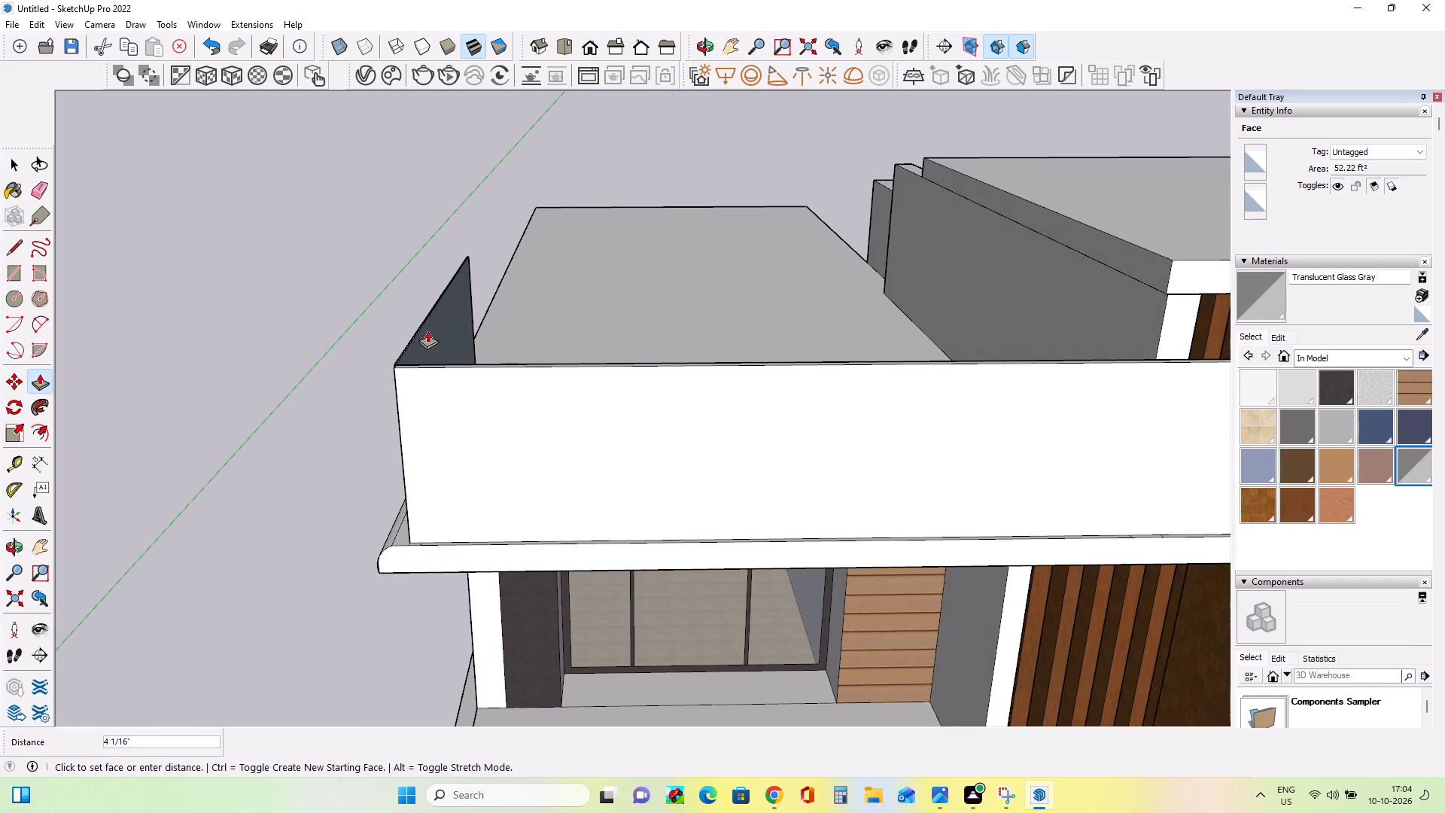
left_click_drag(434, 334, 434, 341)
middle_click_drag(401, 413, 401, 391)
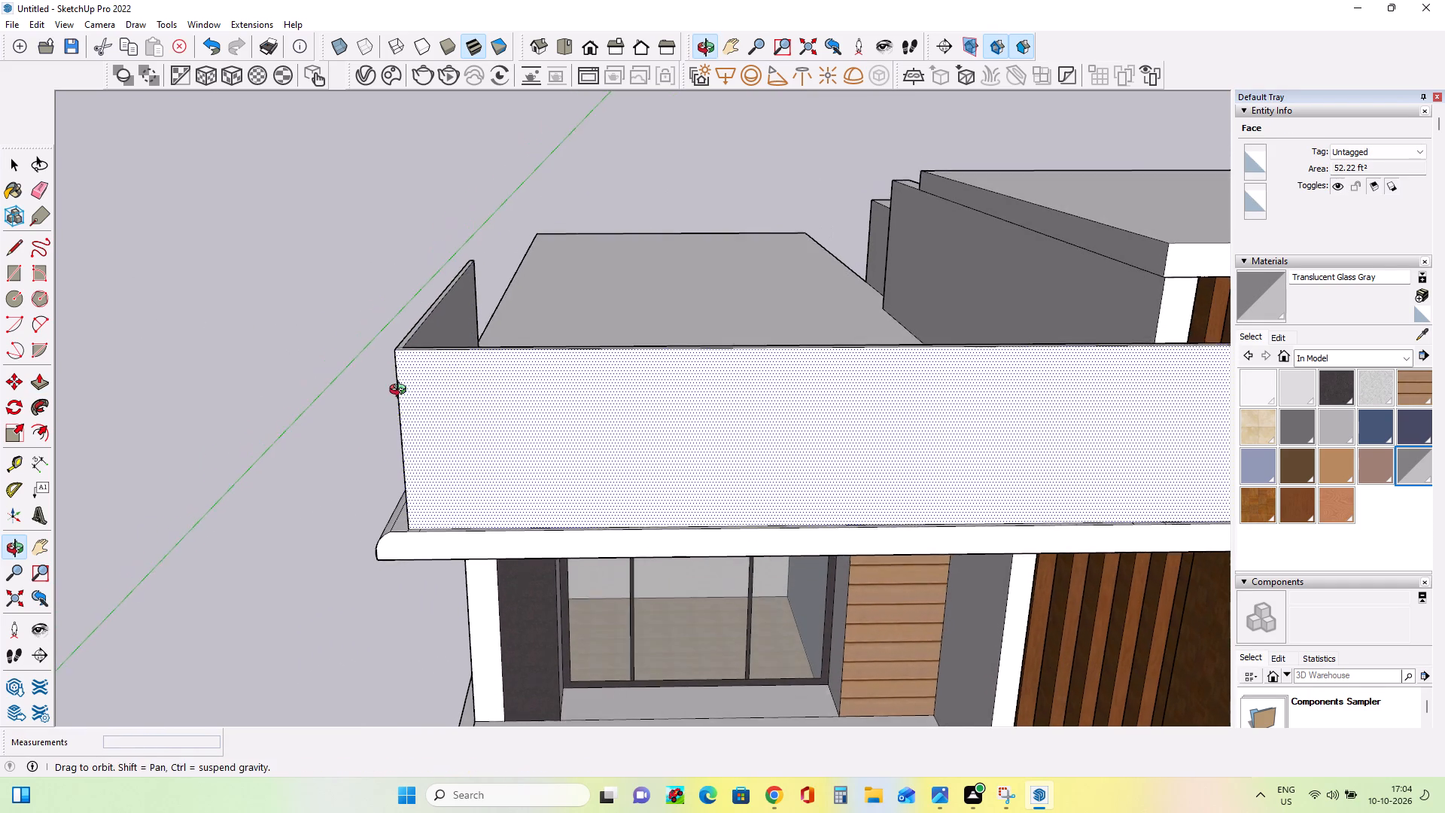
middle_click_drag(401, 391, 401, 389)
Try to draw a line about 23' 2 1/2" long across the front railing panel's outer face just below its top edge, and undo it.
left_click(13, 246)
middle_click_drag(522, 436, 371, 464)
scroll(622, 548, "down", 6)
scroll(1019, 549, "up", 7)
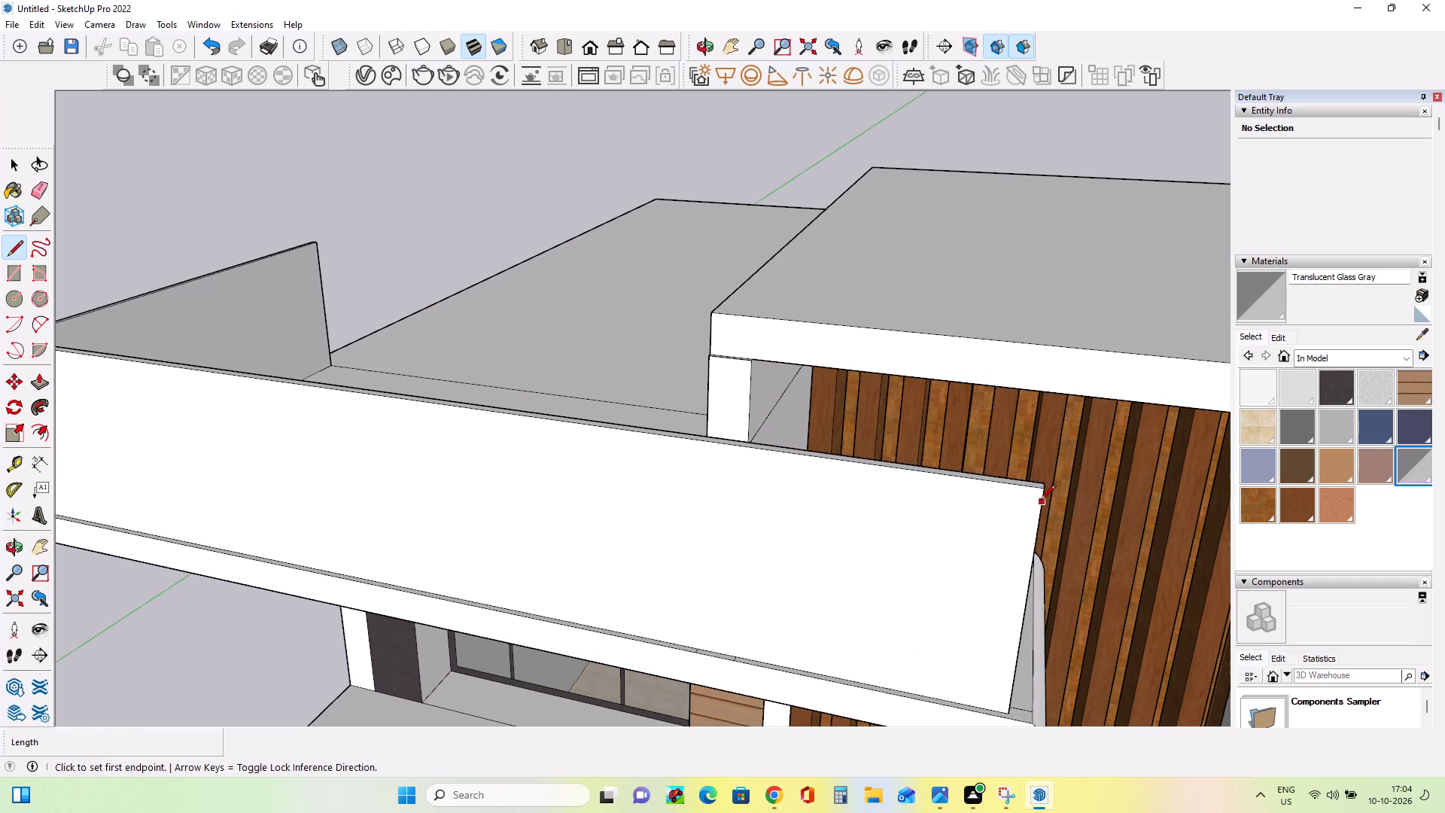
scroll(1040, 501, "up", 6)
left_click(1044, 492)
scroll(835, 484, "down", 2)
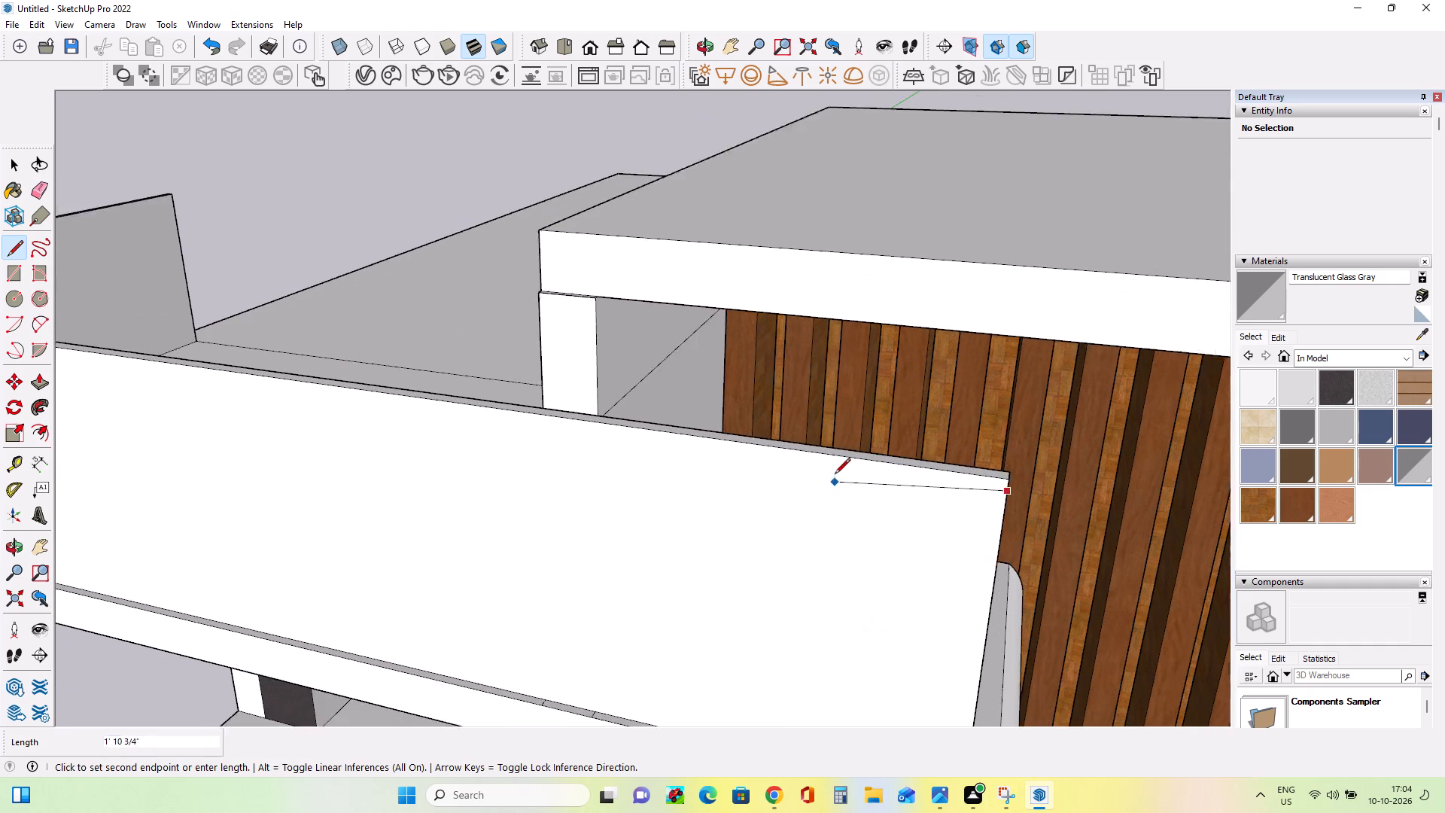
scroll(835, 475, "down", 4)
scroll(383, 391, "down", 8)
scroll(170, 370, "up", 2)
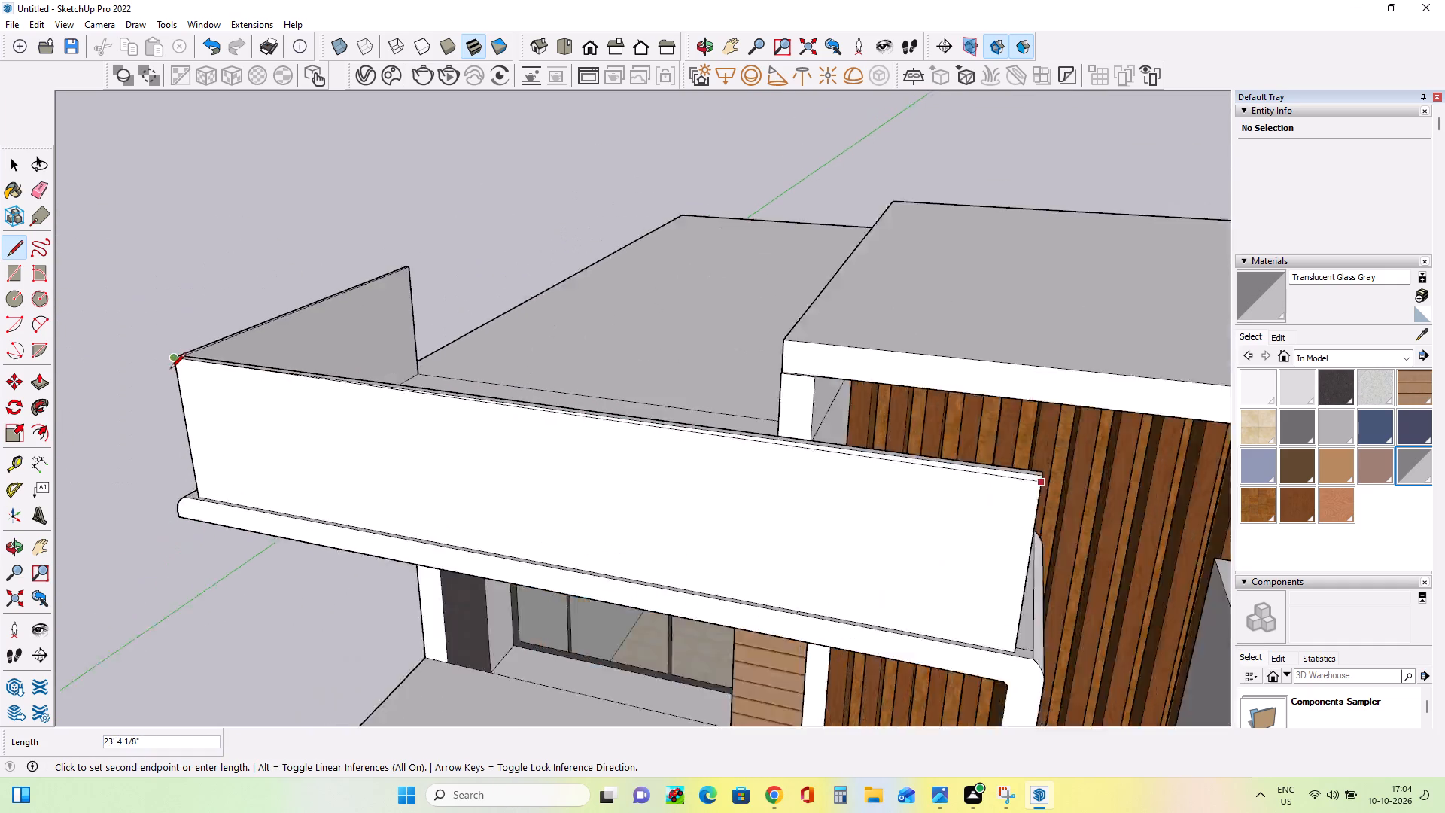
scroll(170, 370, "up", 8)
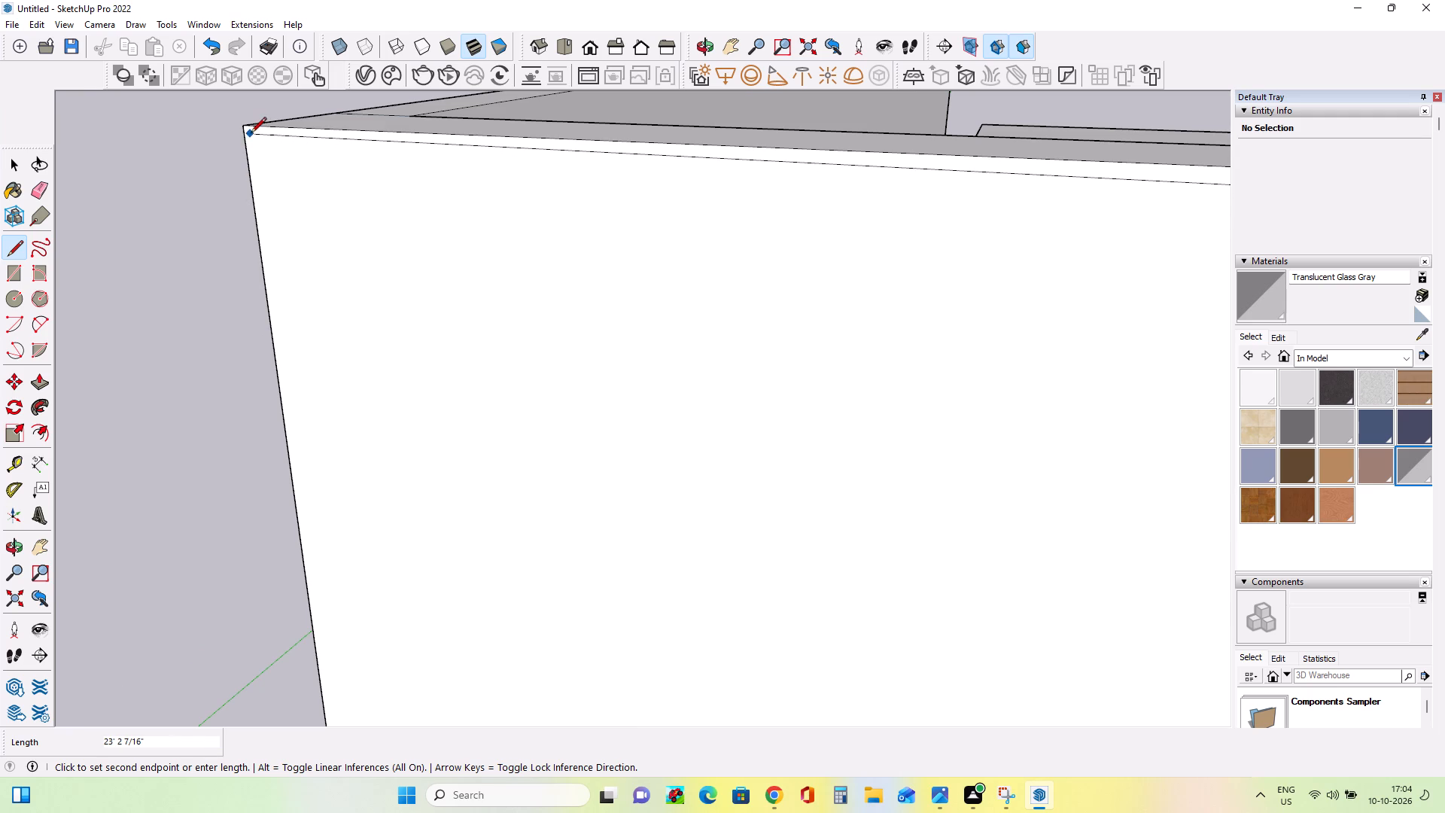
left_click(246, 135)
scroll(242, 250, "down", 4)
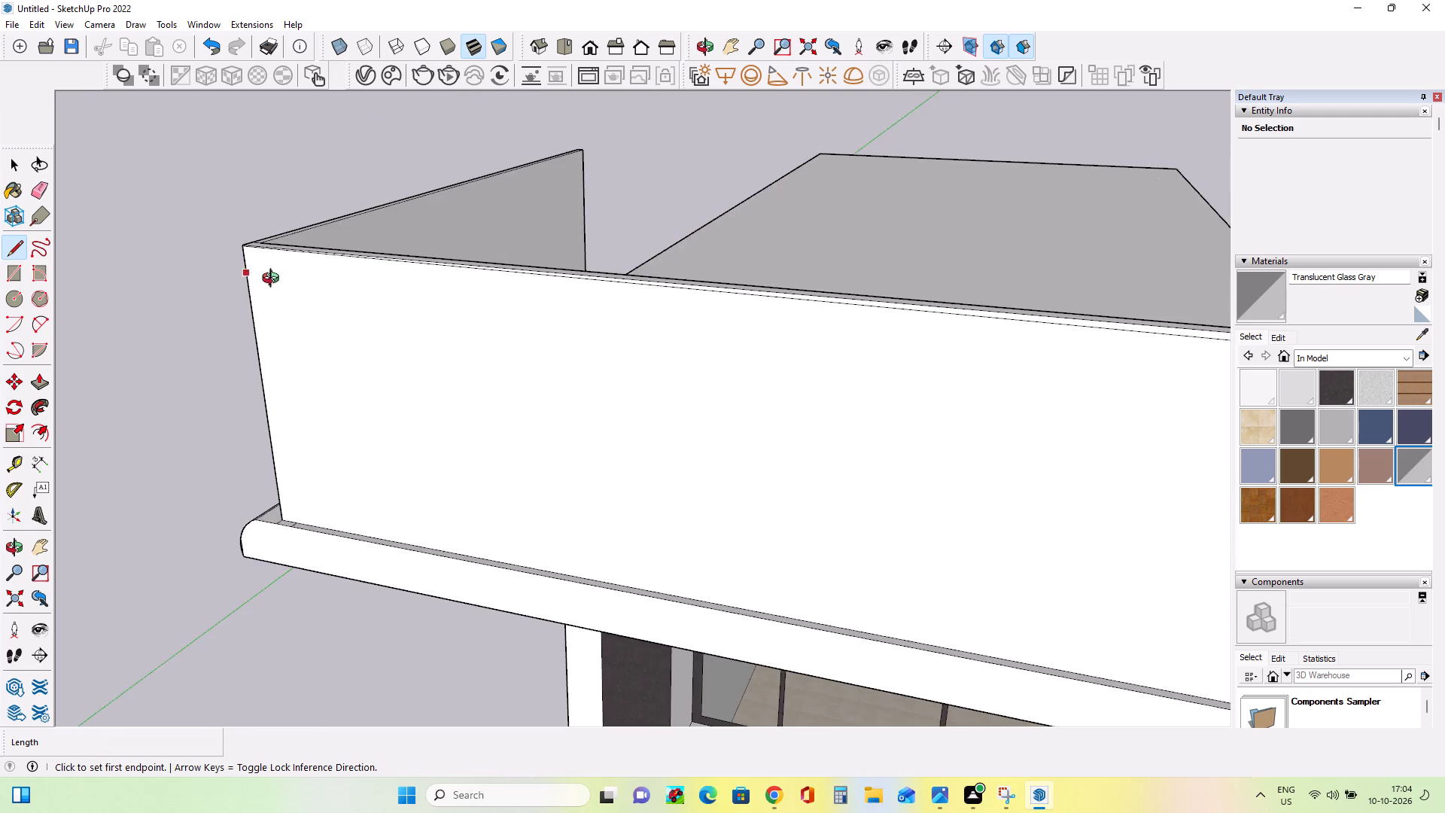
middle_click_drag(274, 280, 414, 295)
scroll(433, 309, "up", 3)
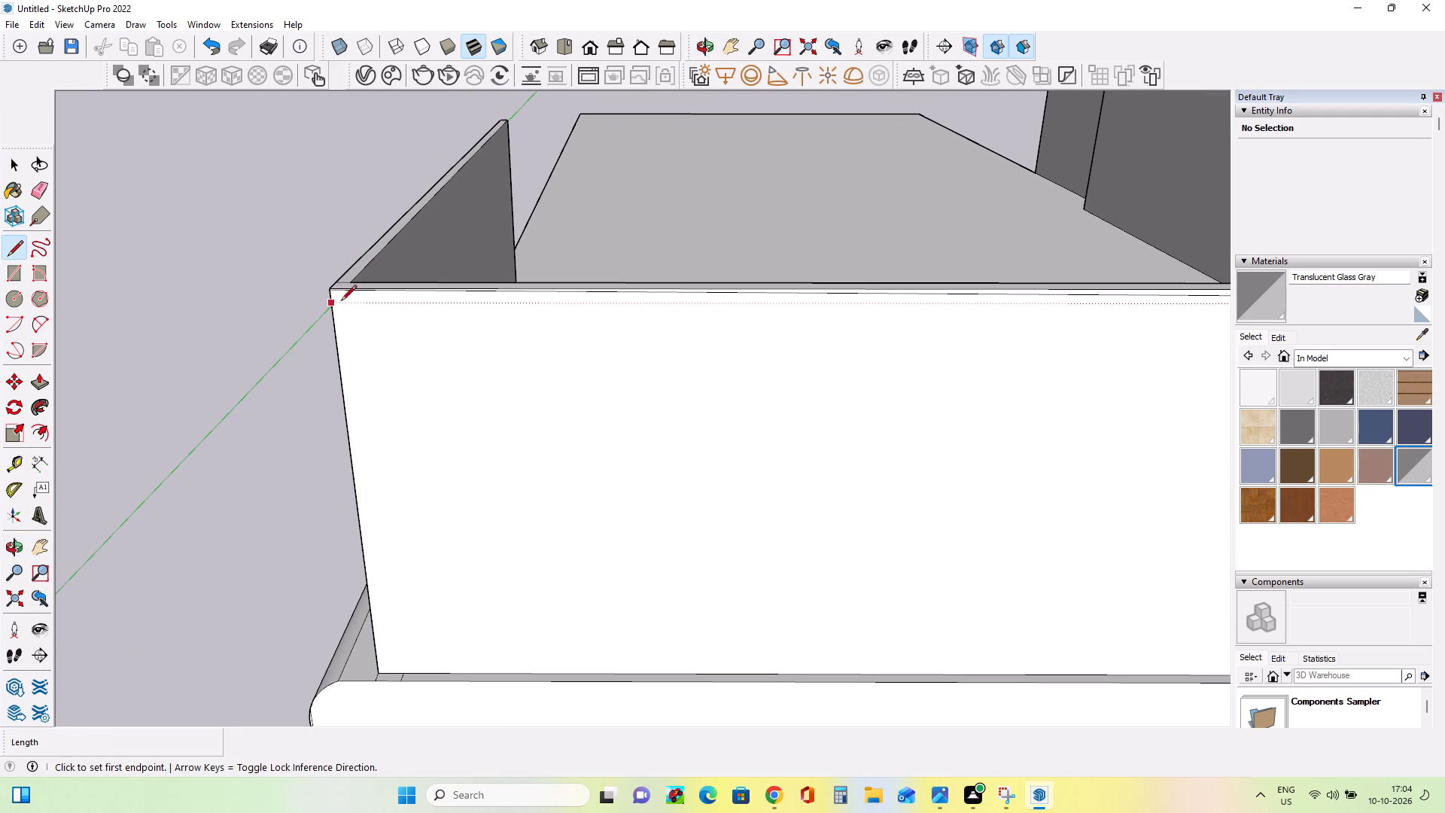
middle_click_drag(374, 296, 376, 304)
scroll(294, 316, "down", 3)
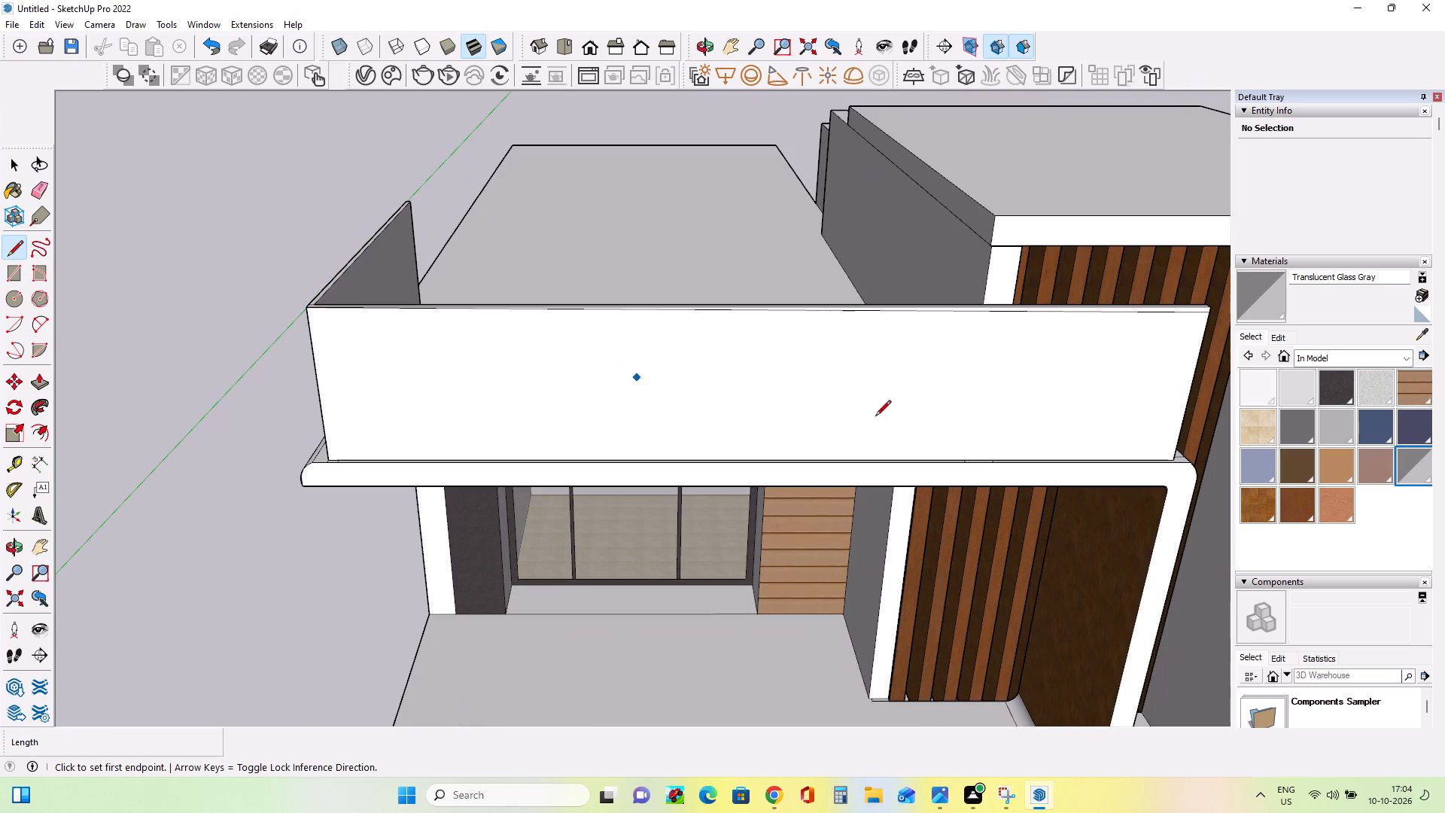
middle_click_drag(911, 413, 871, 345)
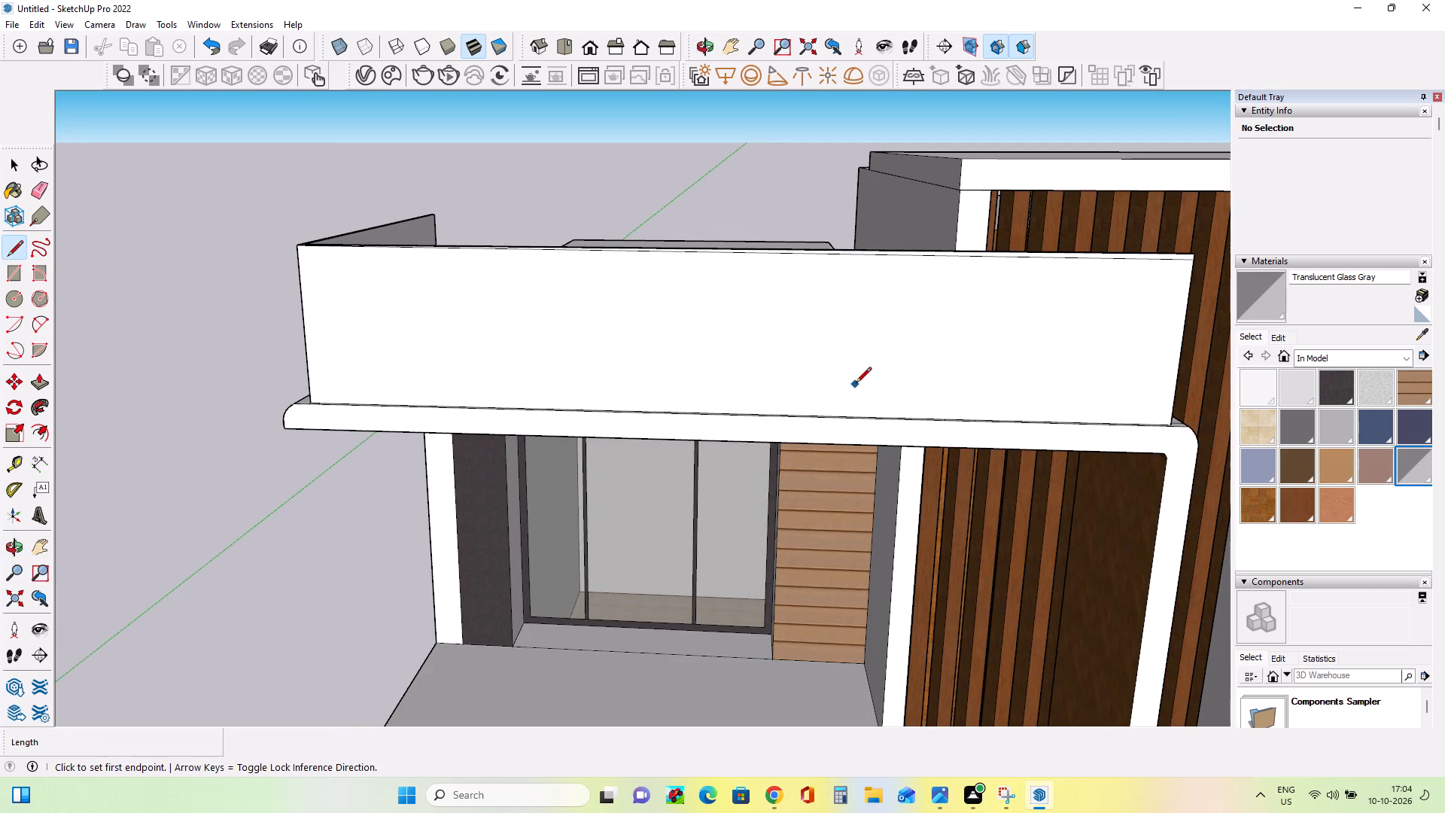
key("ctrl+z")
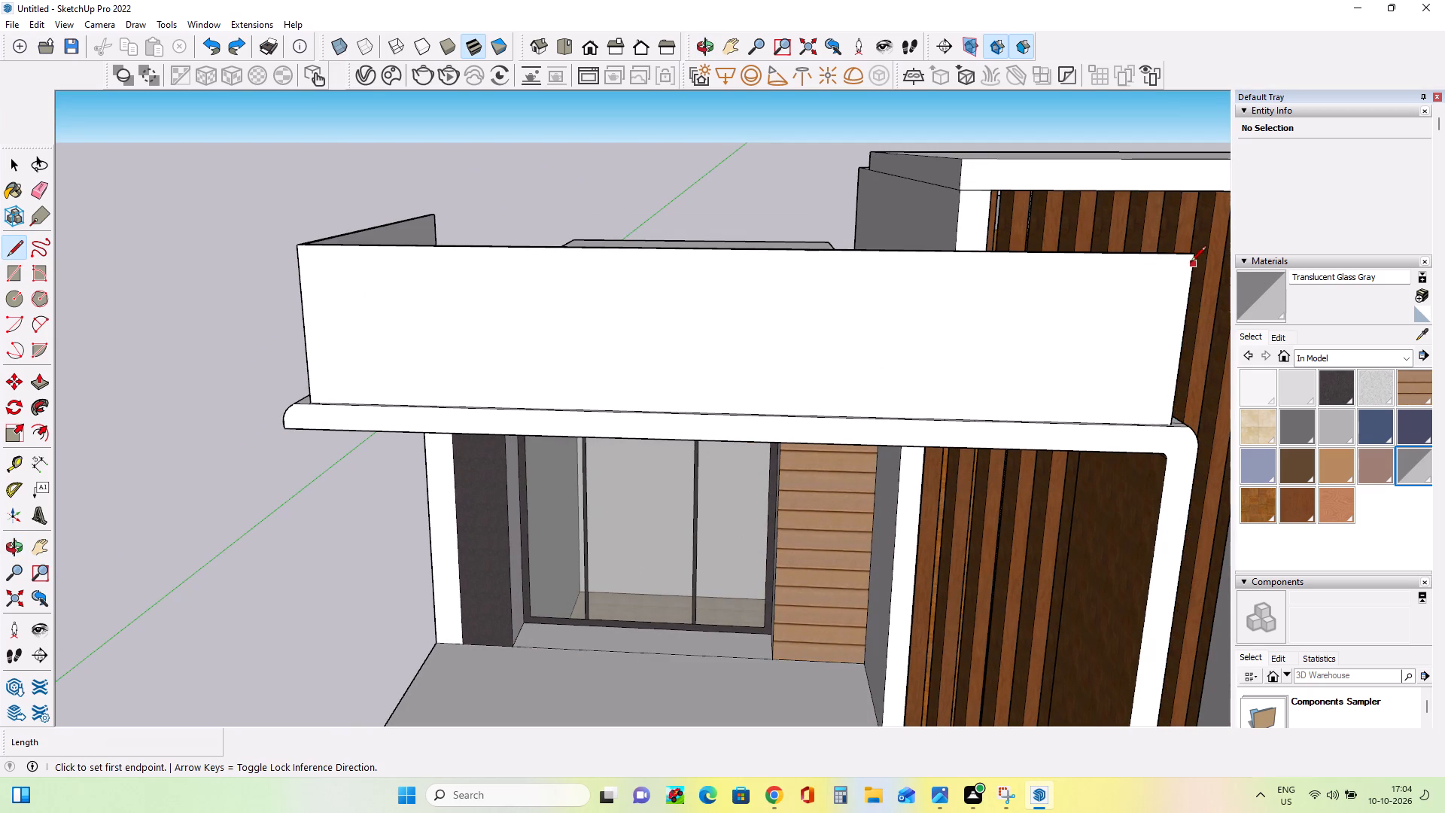
Draw a line across the front railing panel's outer face just below its top edge, spanning its full length.
scroll(1188, 266, "up", 4)
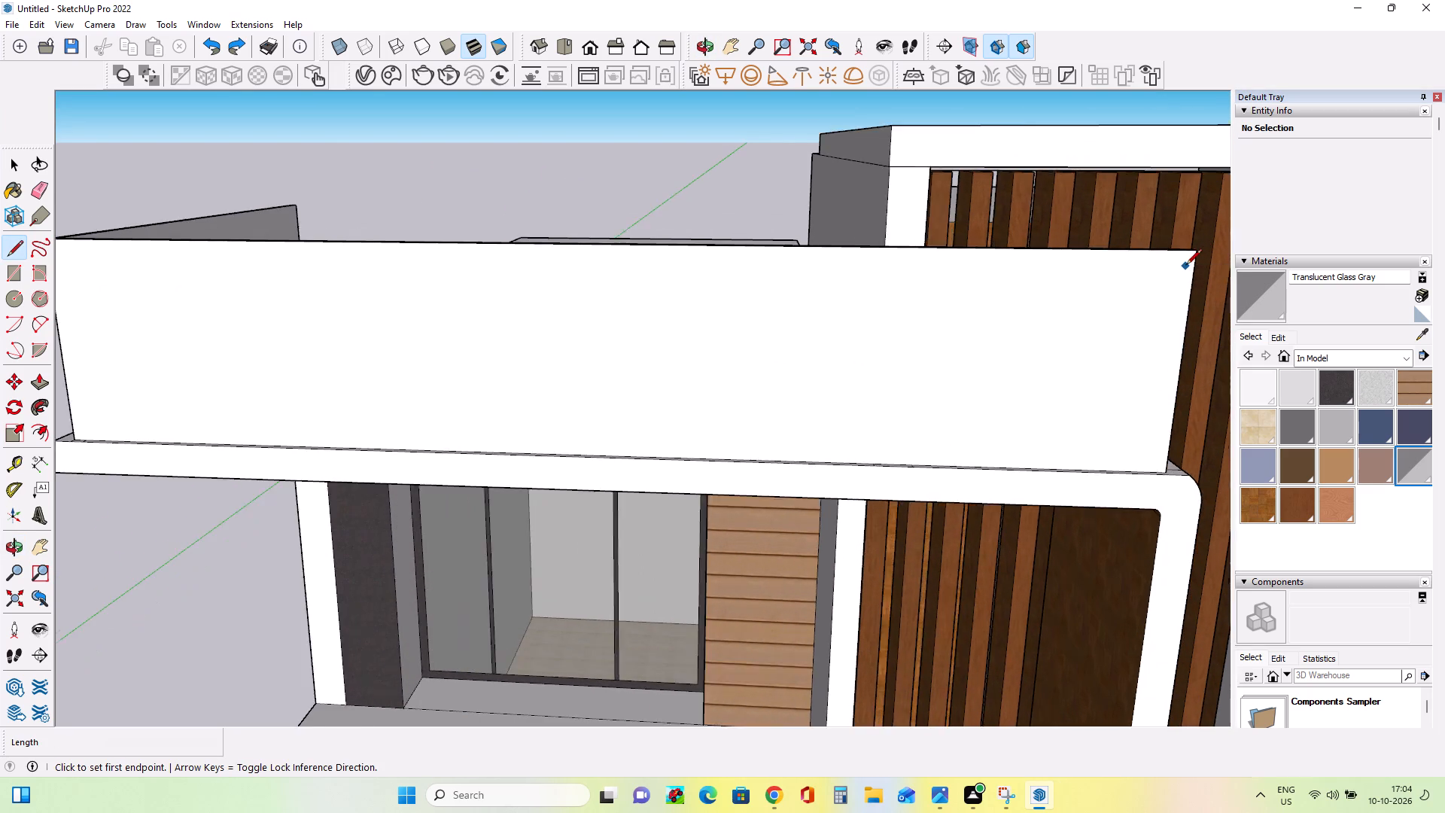
scroll(1186, 266, "up", 2)
left_click_drag(1195, 257, 1186, 257)
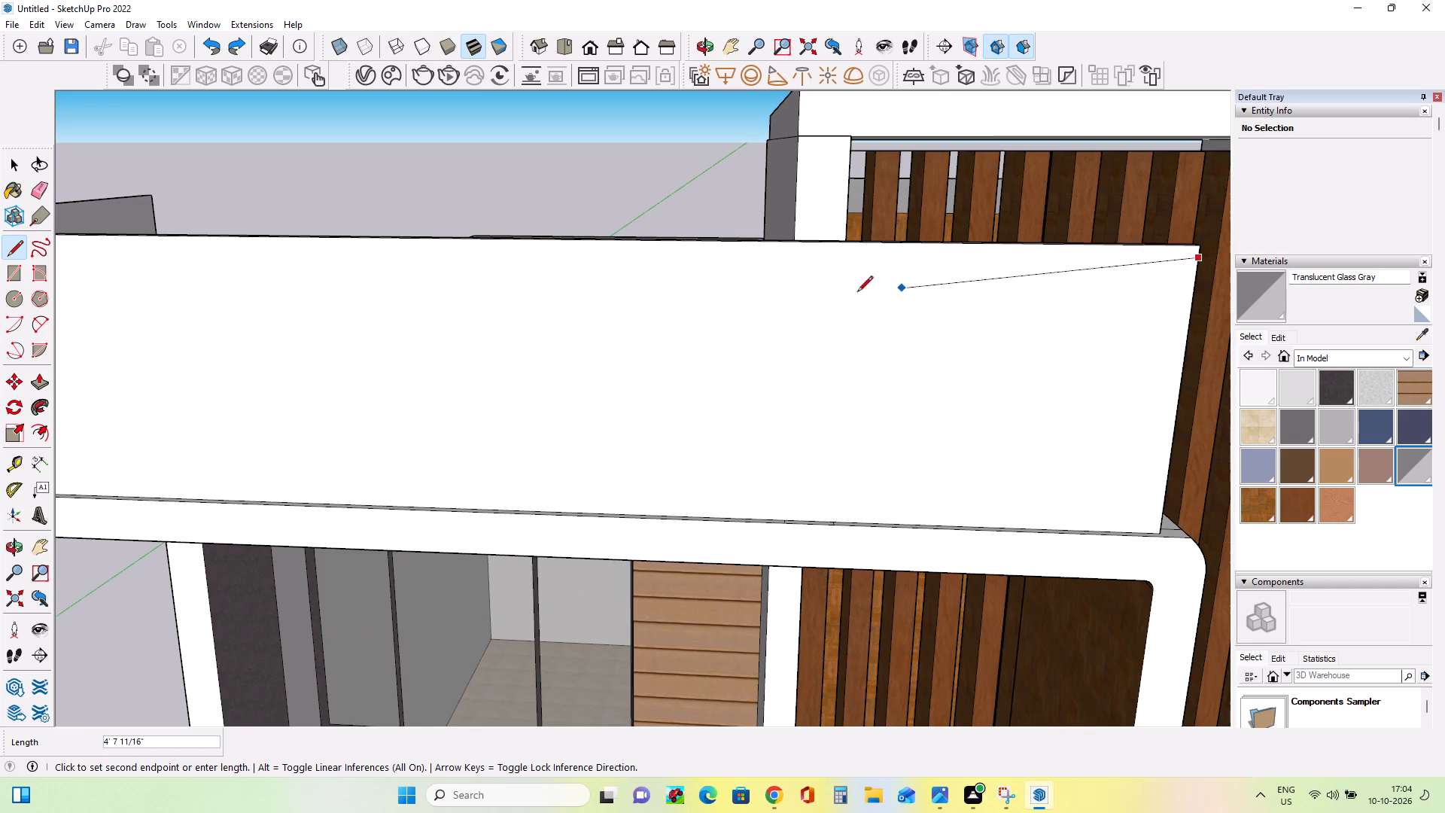
scroll(810, 288, "down", 6)
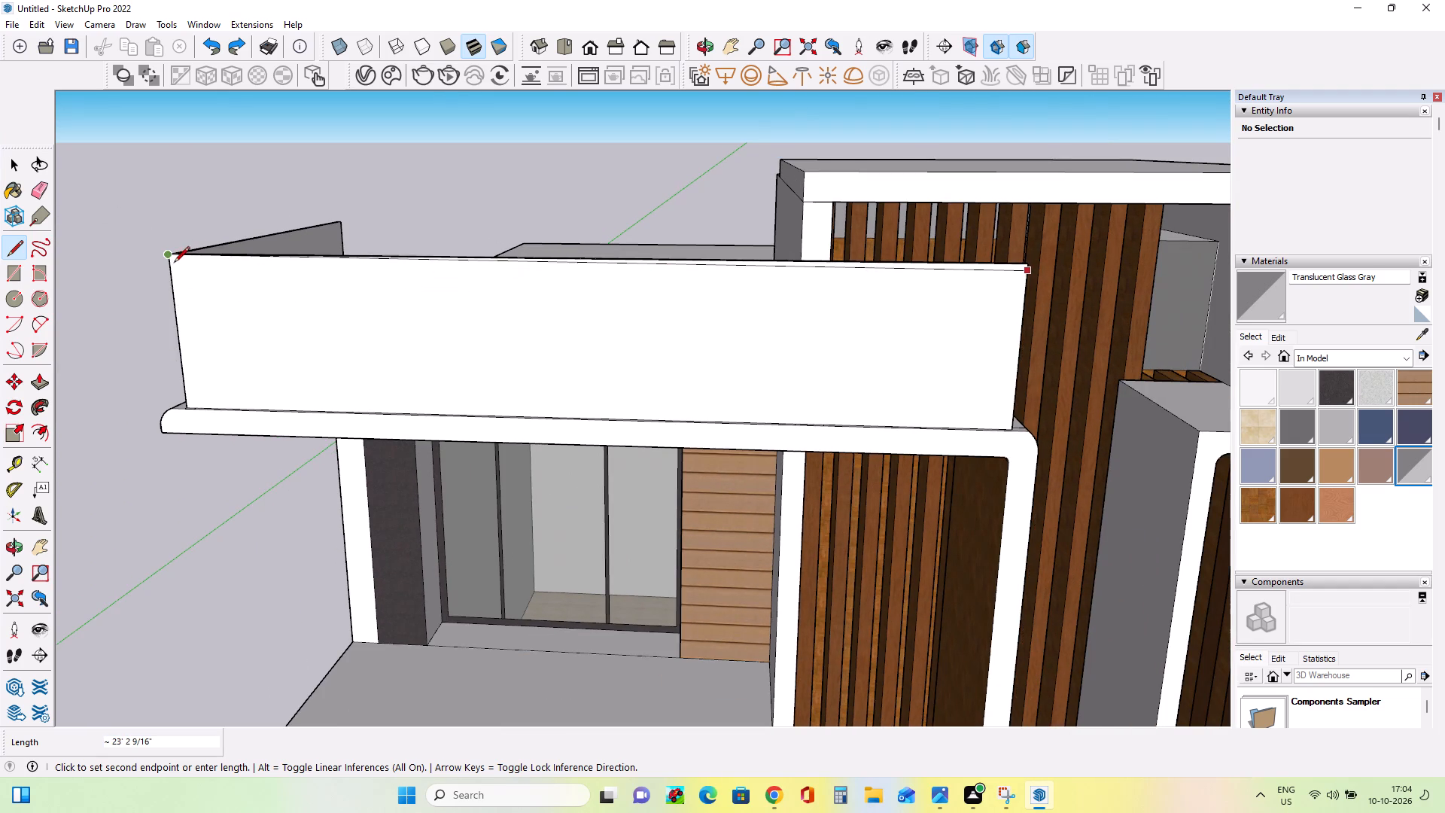
left_click(172, 269)
middle_click_drag(205, 333, 319, 333)
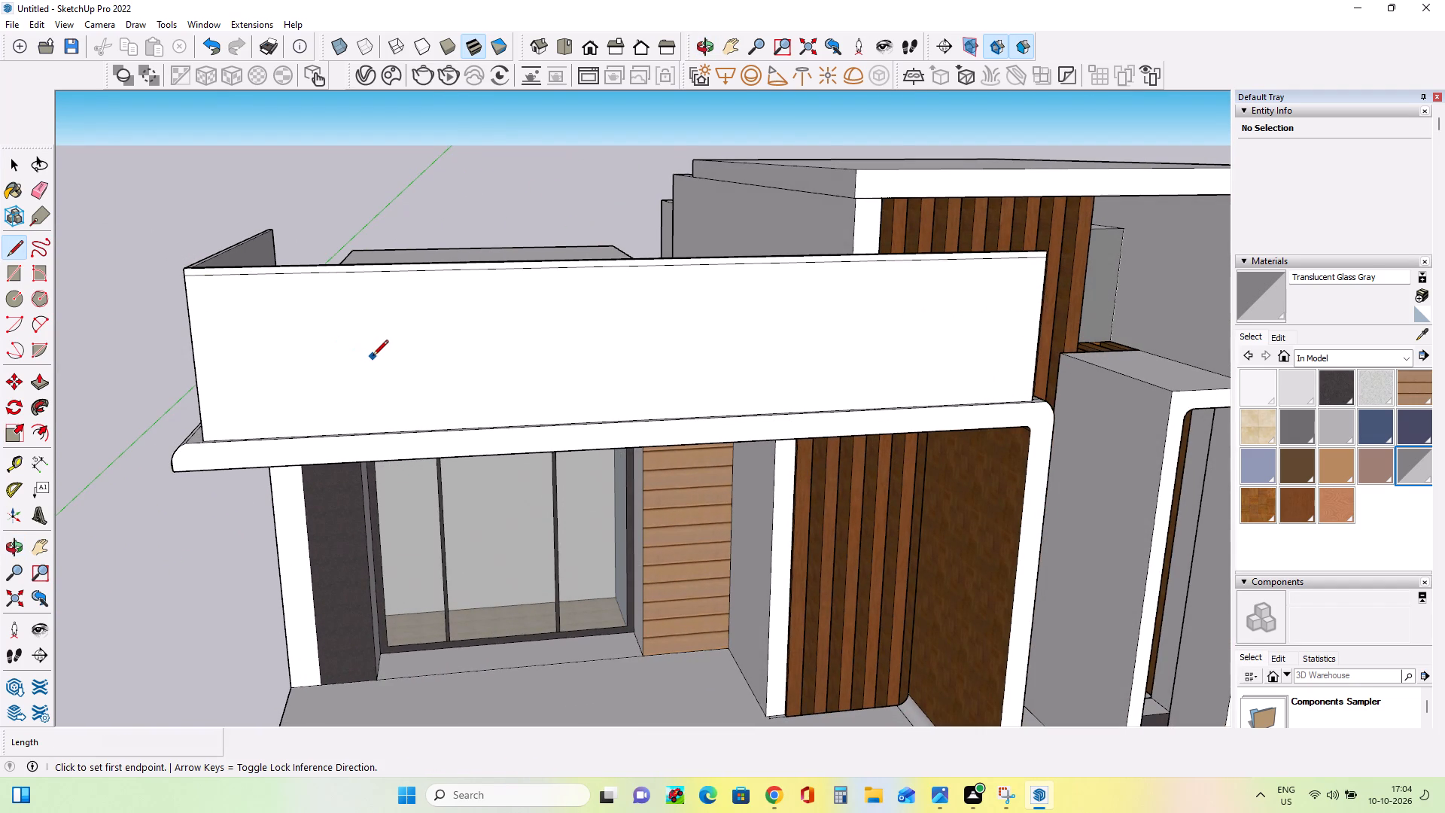
Continue the rail line along the side railing panel's outer face to its rear end and erase the overshoot beyond it.
middle_click_drag(246, 299, 587, 264)
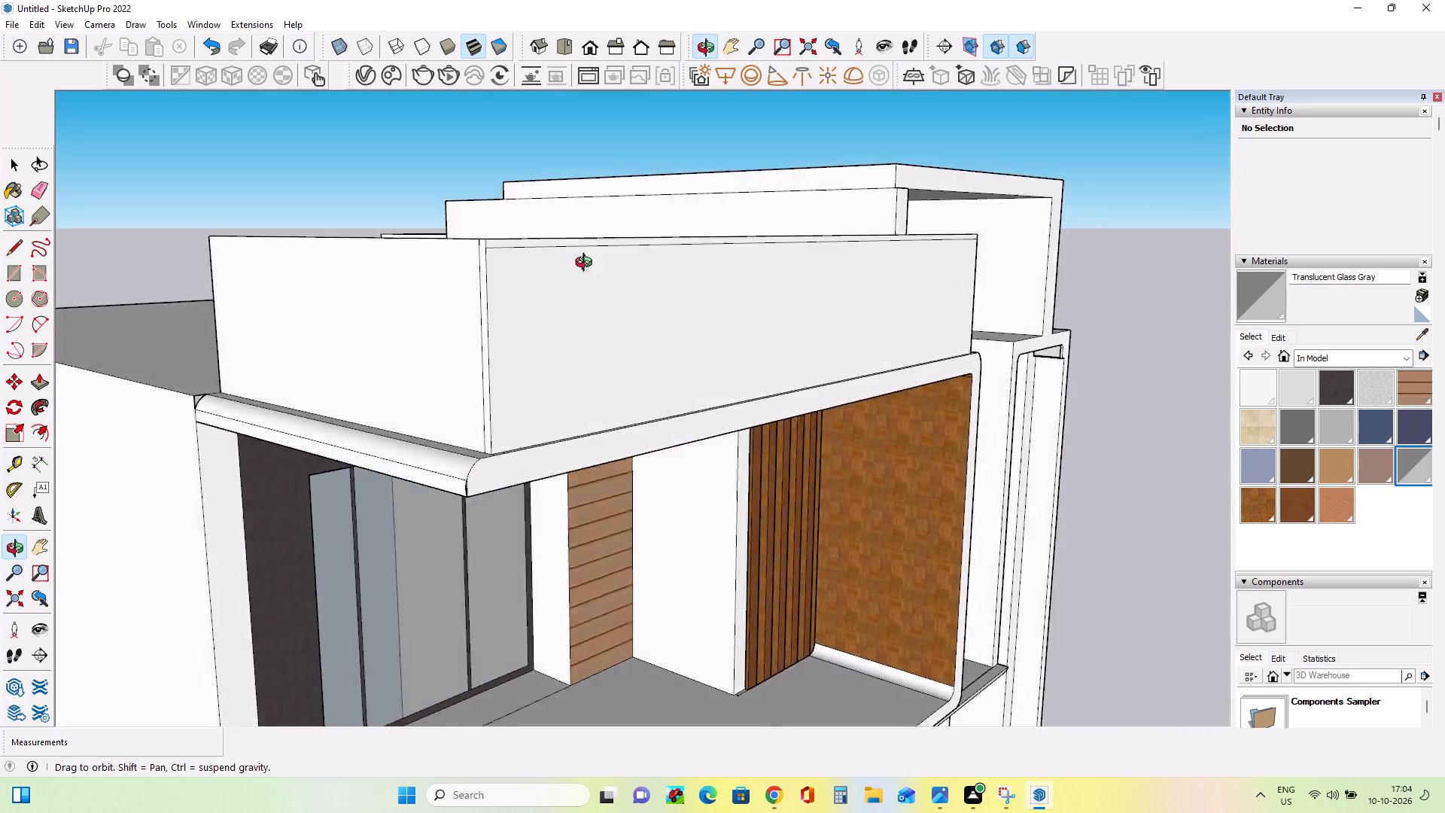
middle_click_drag(587, 264, 643, 322)
scroll(721, 351, "up", 6)
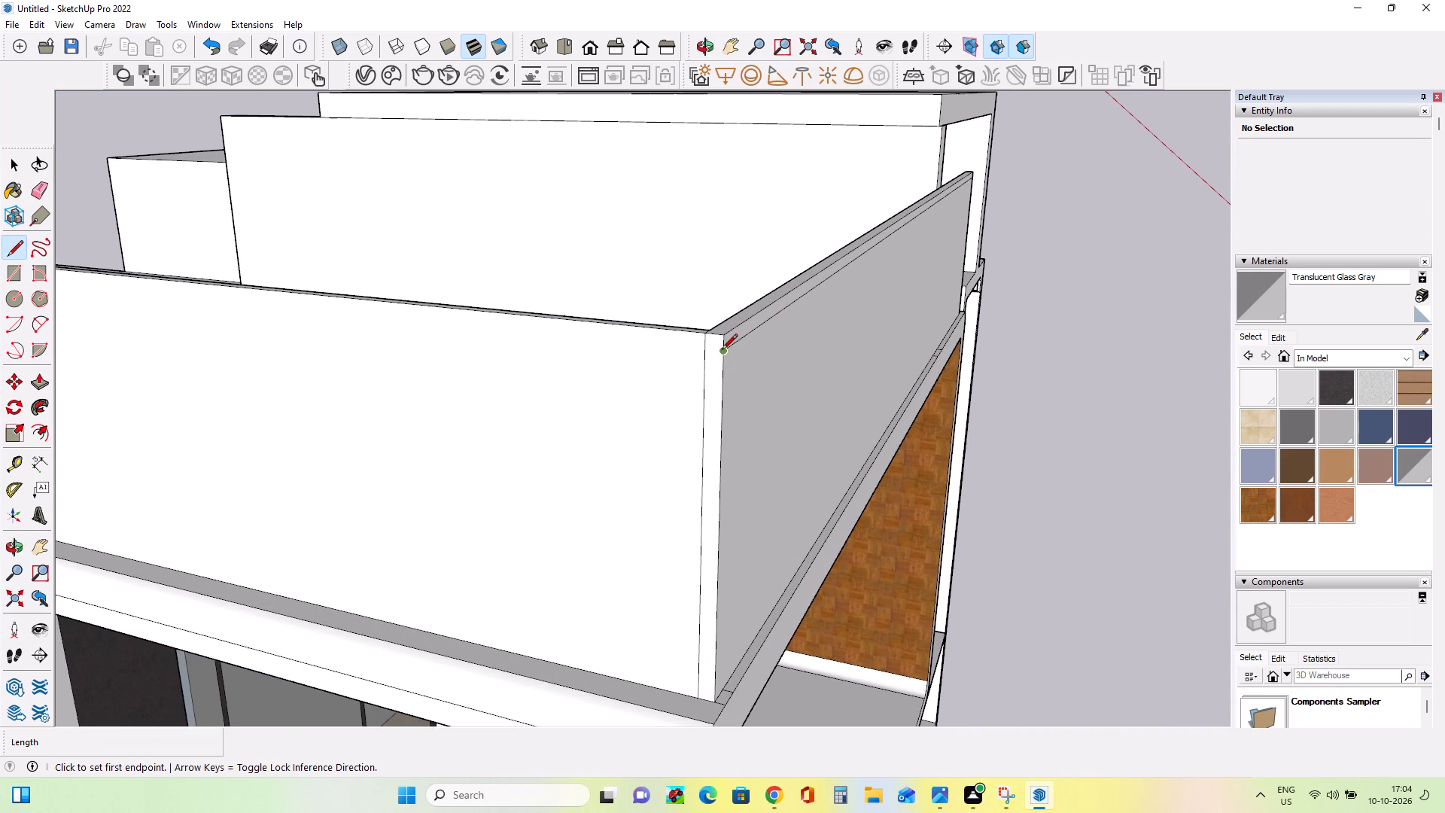
left_click(722, 353)
scroll(457, 349, "down", 6)
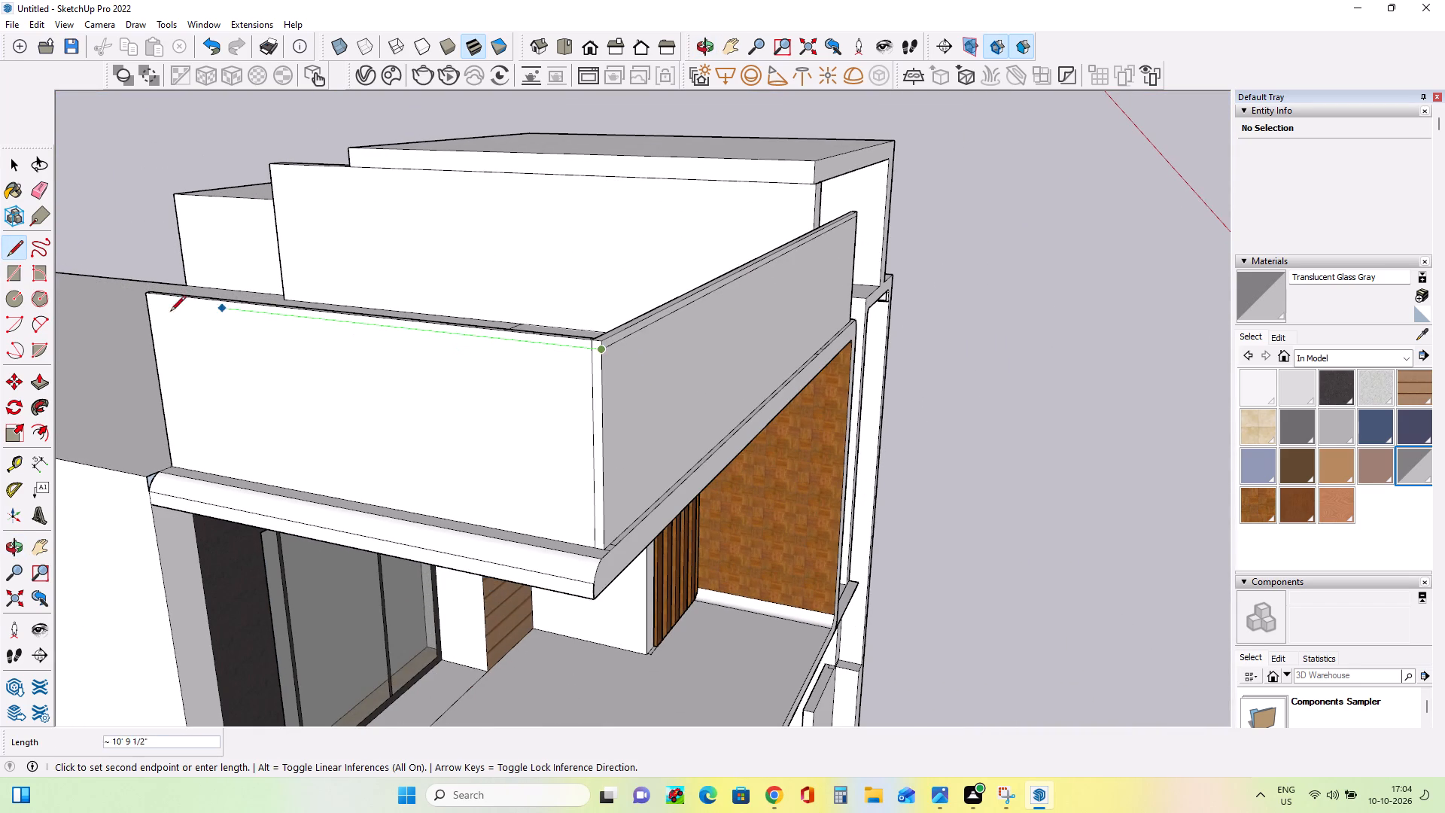
left_click(140, 306)
middle_click_drag(458, 439, 479, 434)
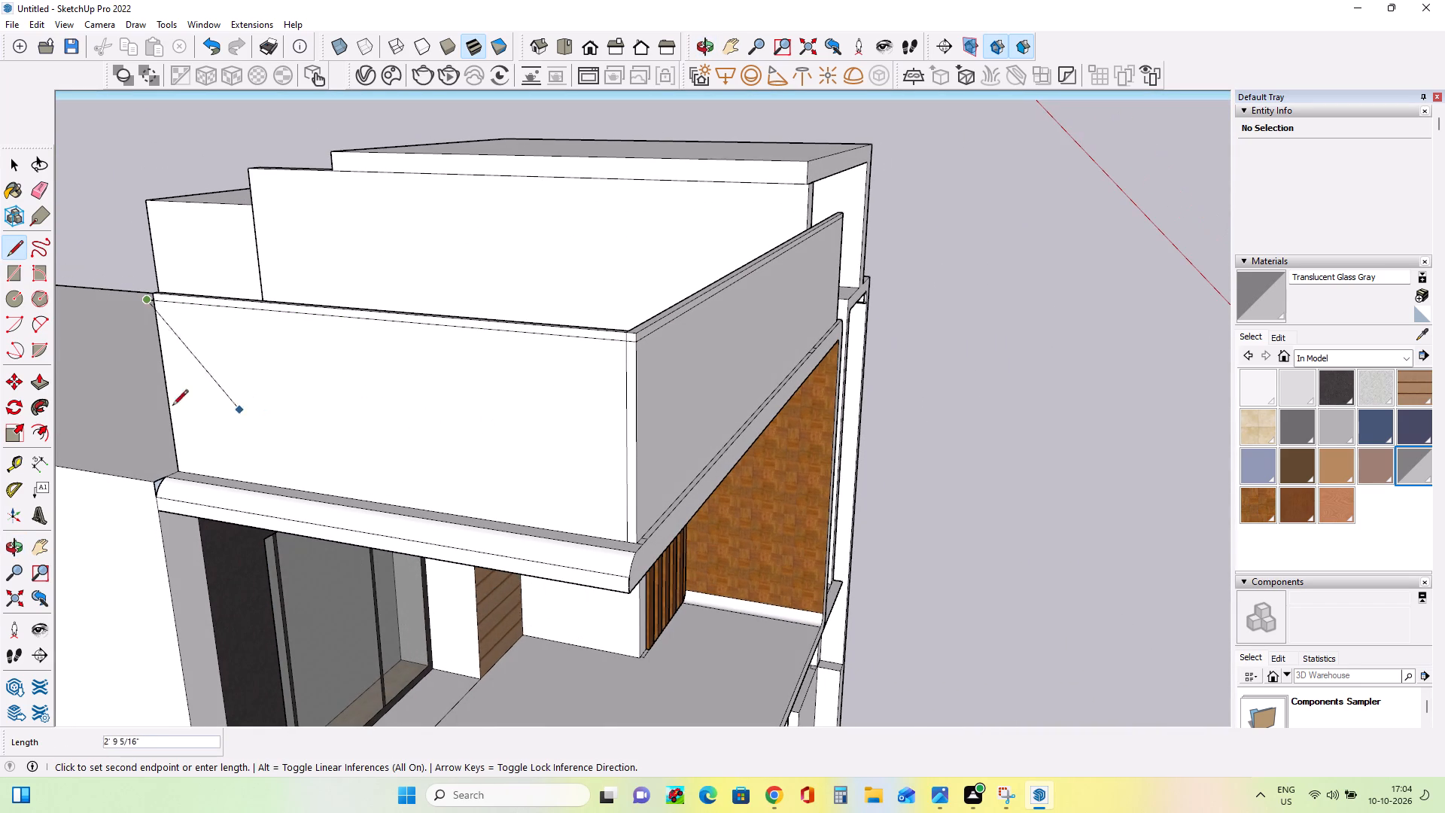
scroll(120, 330, "up", 6)
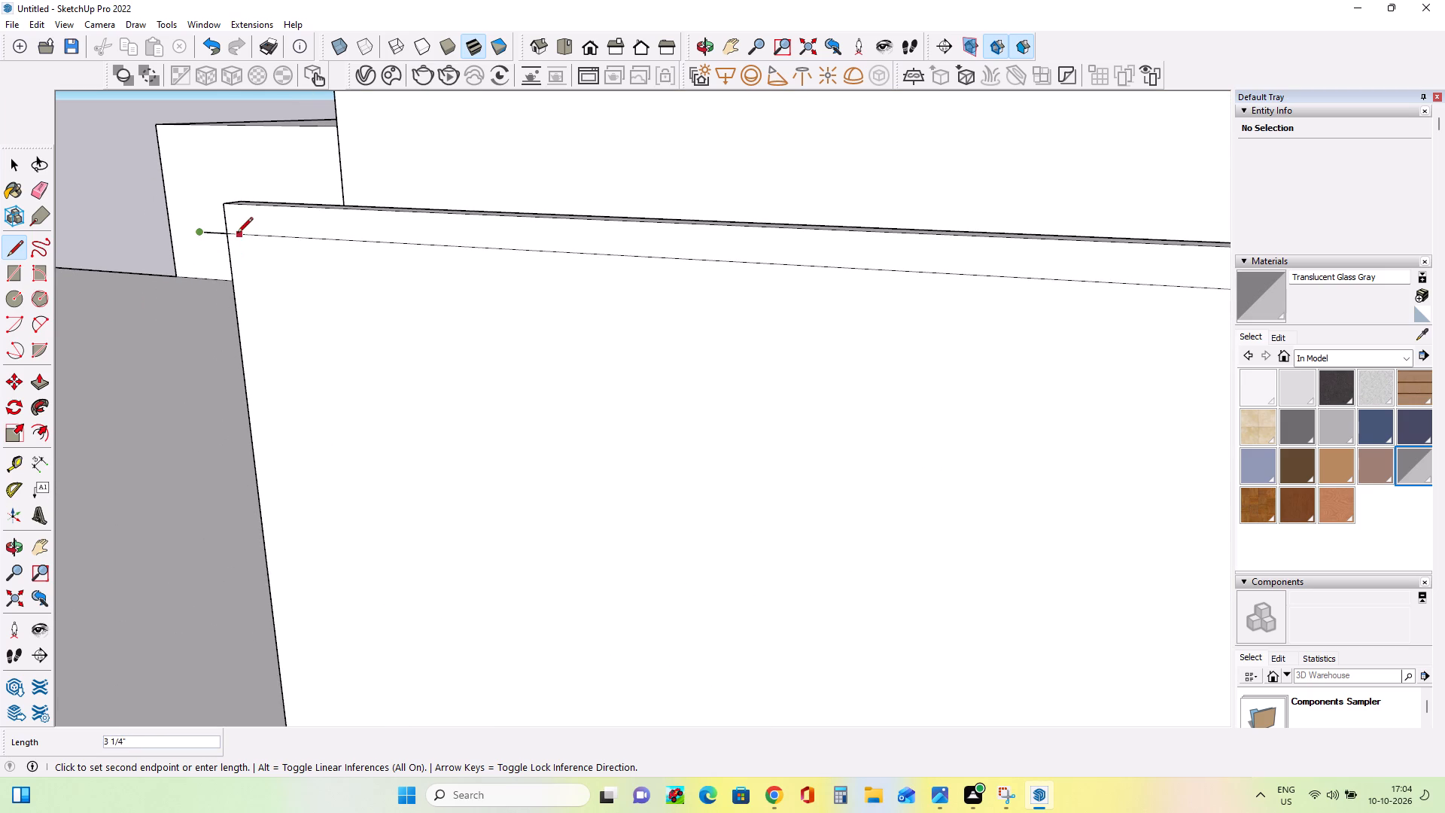
left_click(233, 234)
left_click(42, 179)
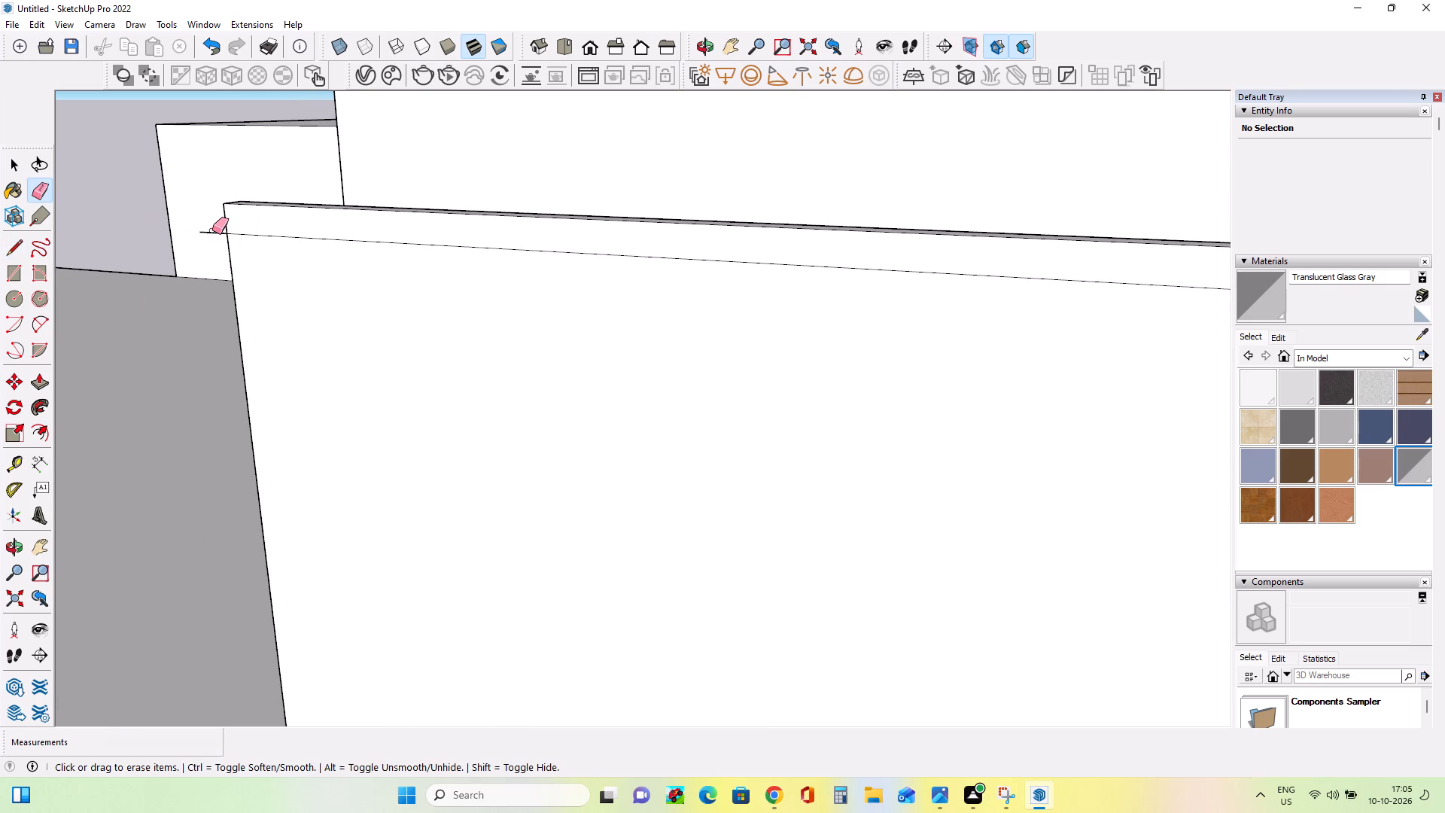
left_click(212, 230)
left_click(212, 234)
Erase the vertical edge pieces on the side railing panel's outer face near the front corner, above and below the rail line.
scroll(108, 371, "down", 6)
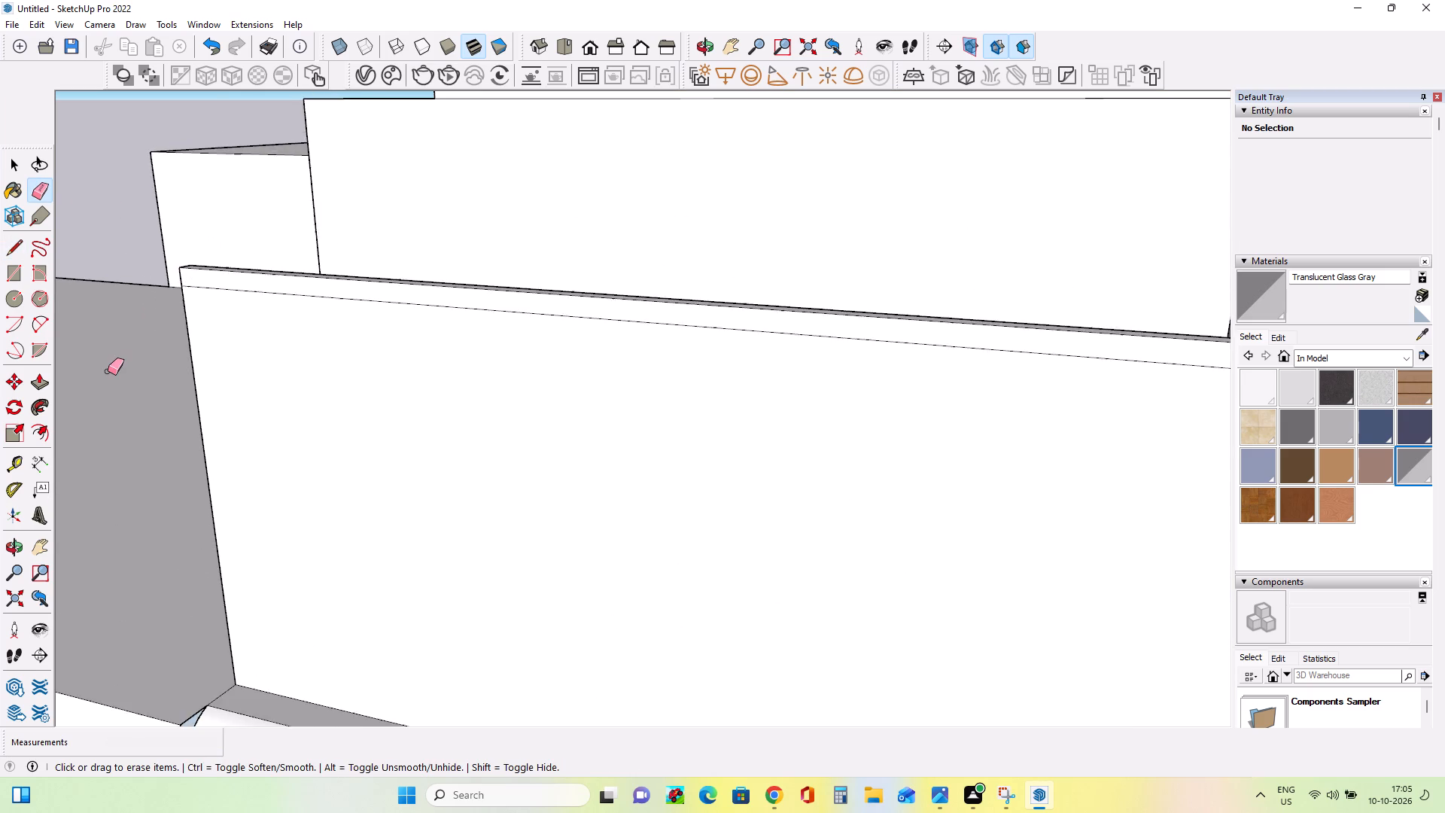
scroll(108, 371, "down", 3)
scroll(540, 385, "up", 8)
left_click(494, 387)
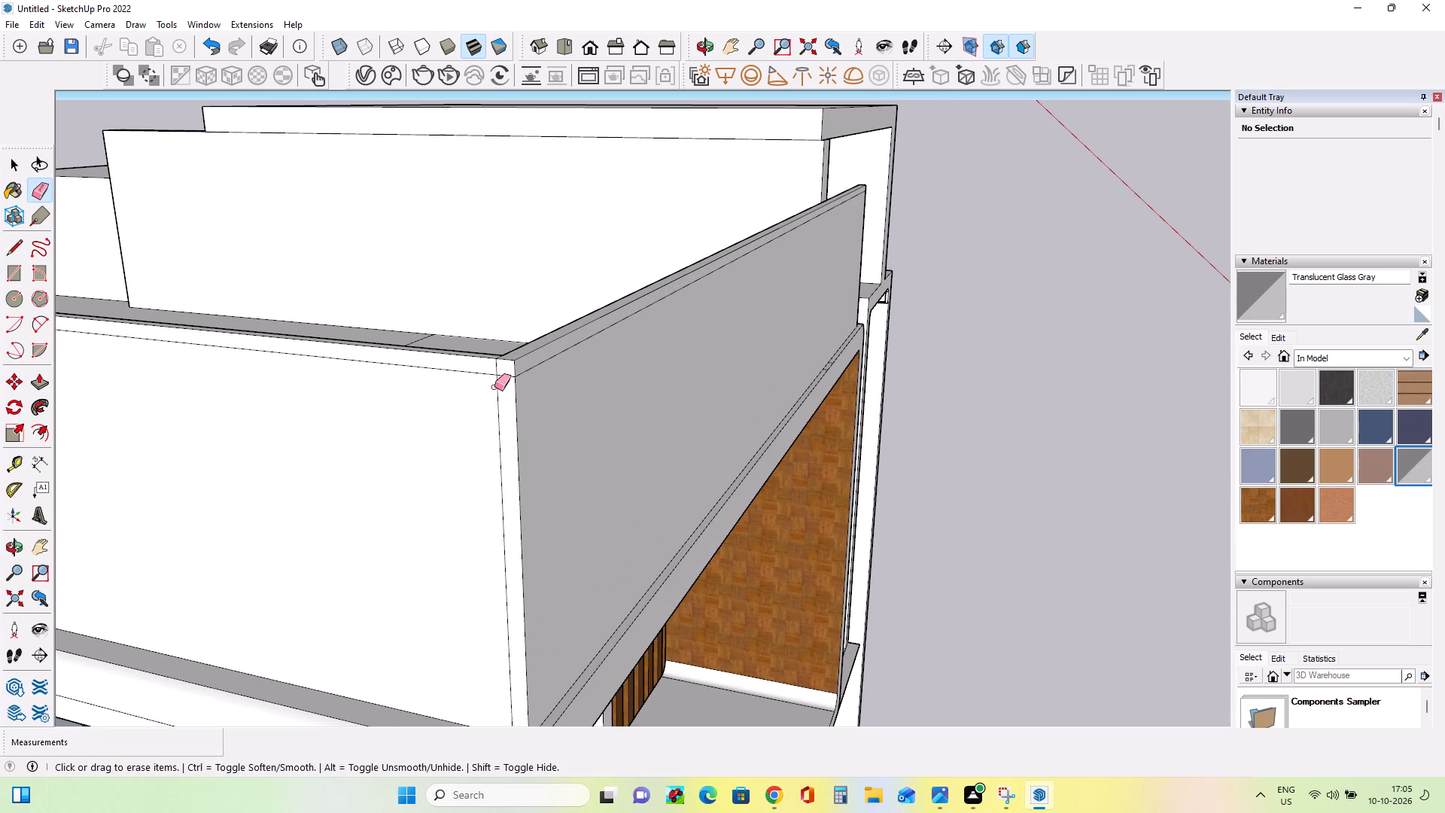
left_click(496, 387)
left_click(497, 368)
Paint the front railing panel's outer and inner faces and the side railing panel's outer face with Translucent Glass Gray.
middle_click_drag(648, 410, 640, 406)
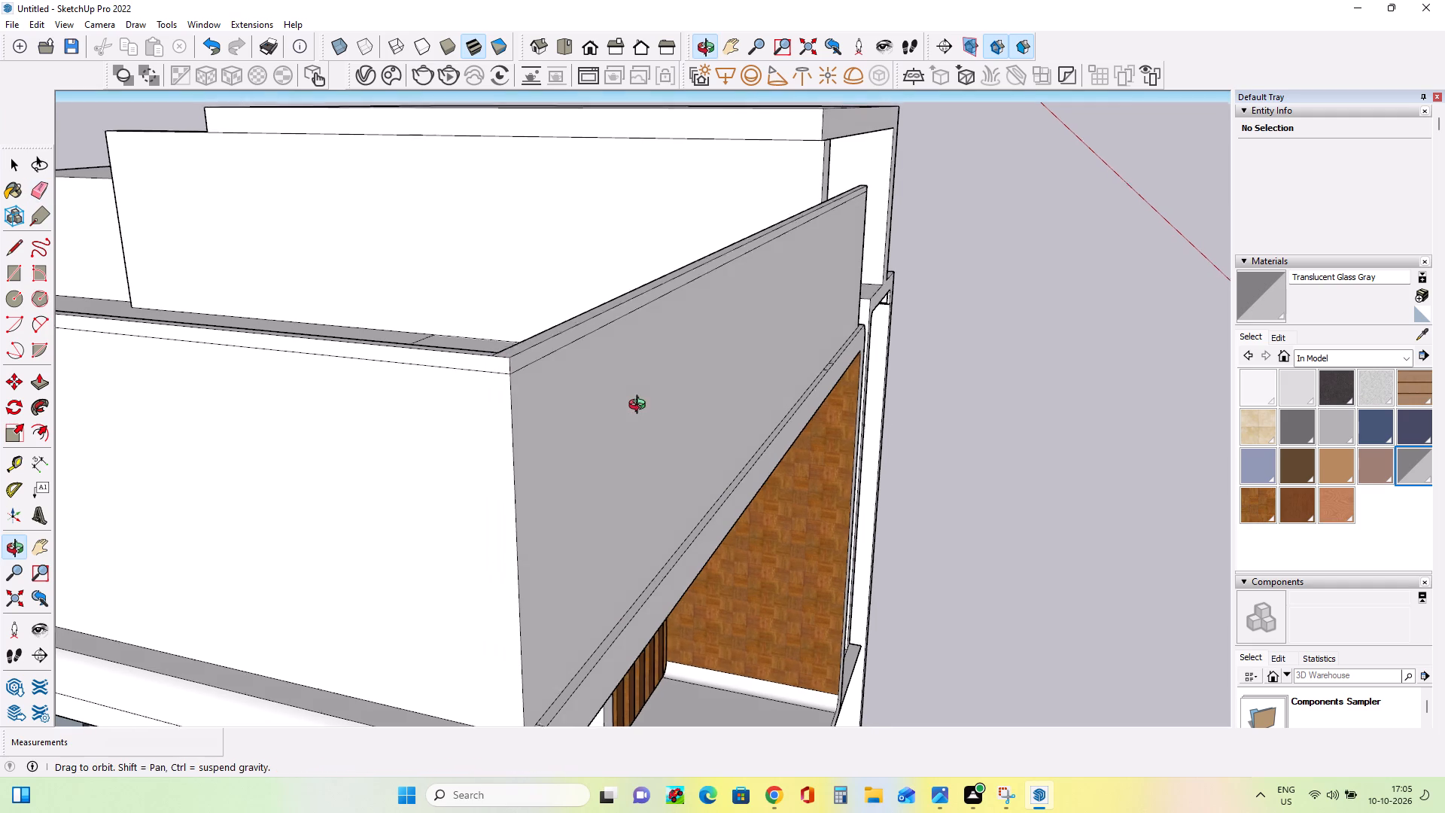
middle_click_drag(640, 406, 586, 368)
middle_click_drag(497, 492, 439, 519)
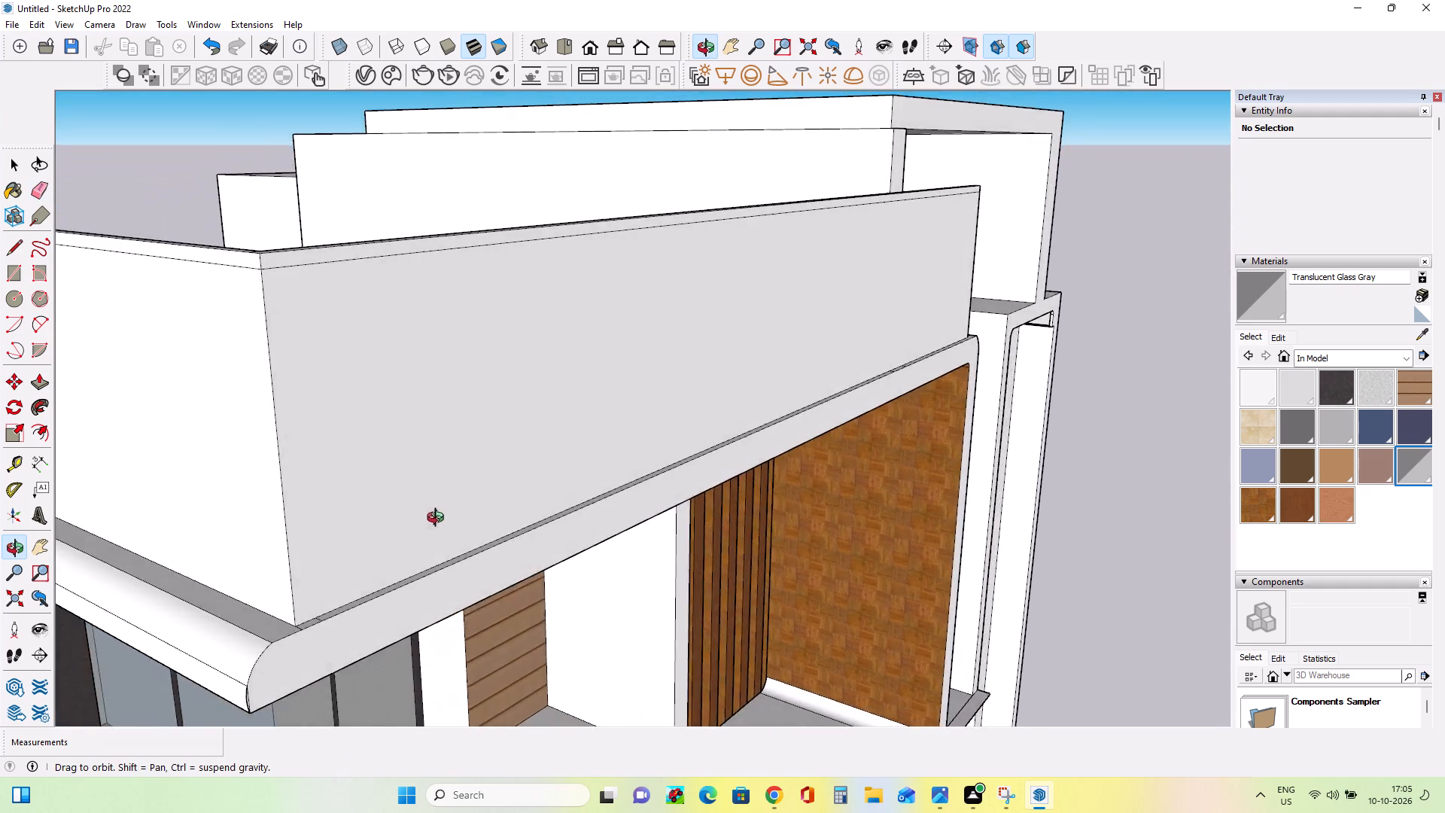
middle_click_drag(439, 519, 380, 539)
scroll(380, 531, "down", 2)
middle_click_drag(786, 440, 644, 443)
scroll(644, 444, "down", 1)
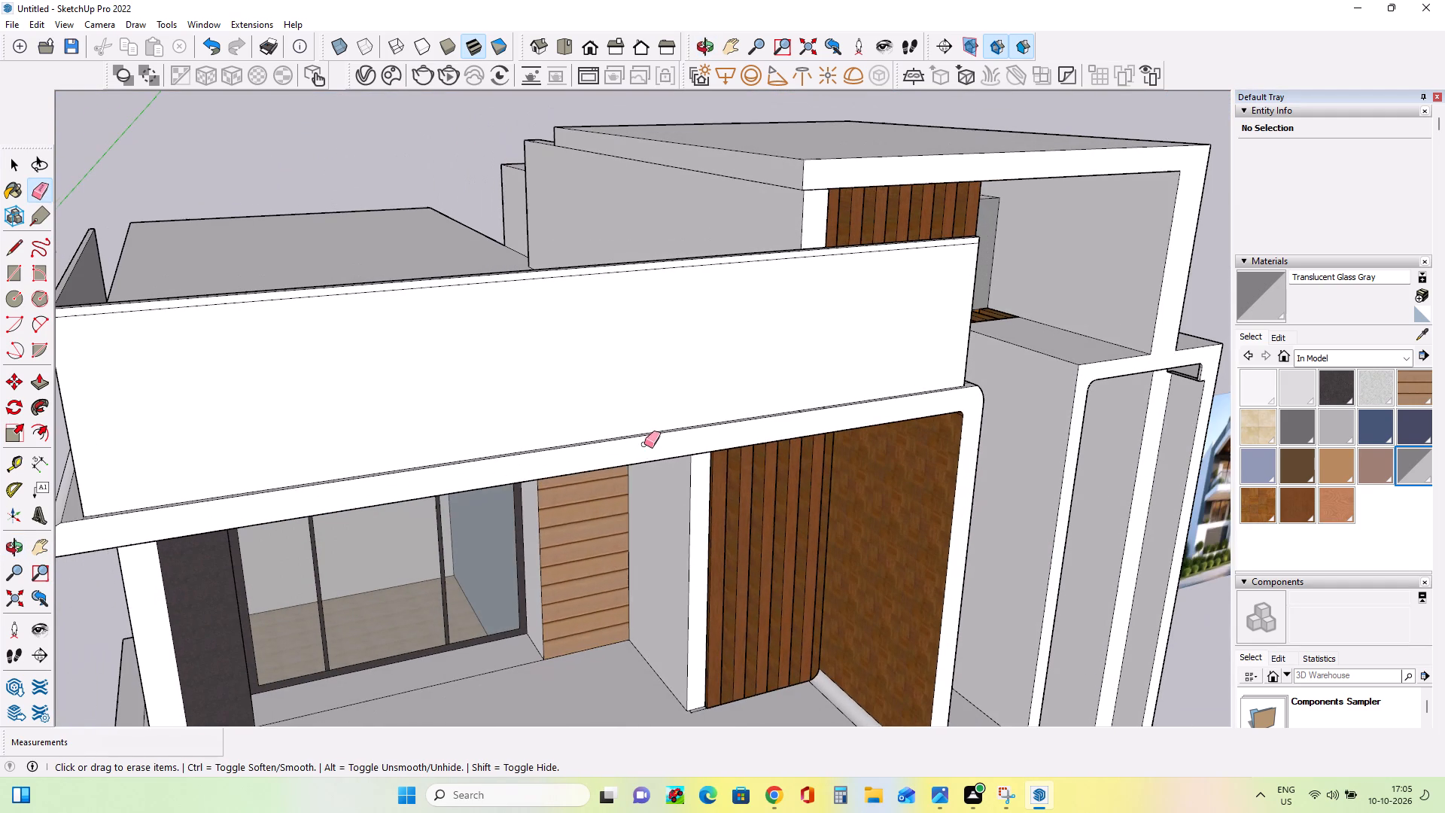
left_click(1392, 462)
left_click(1413, 467)
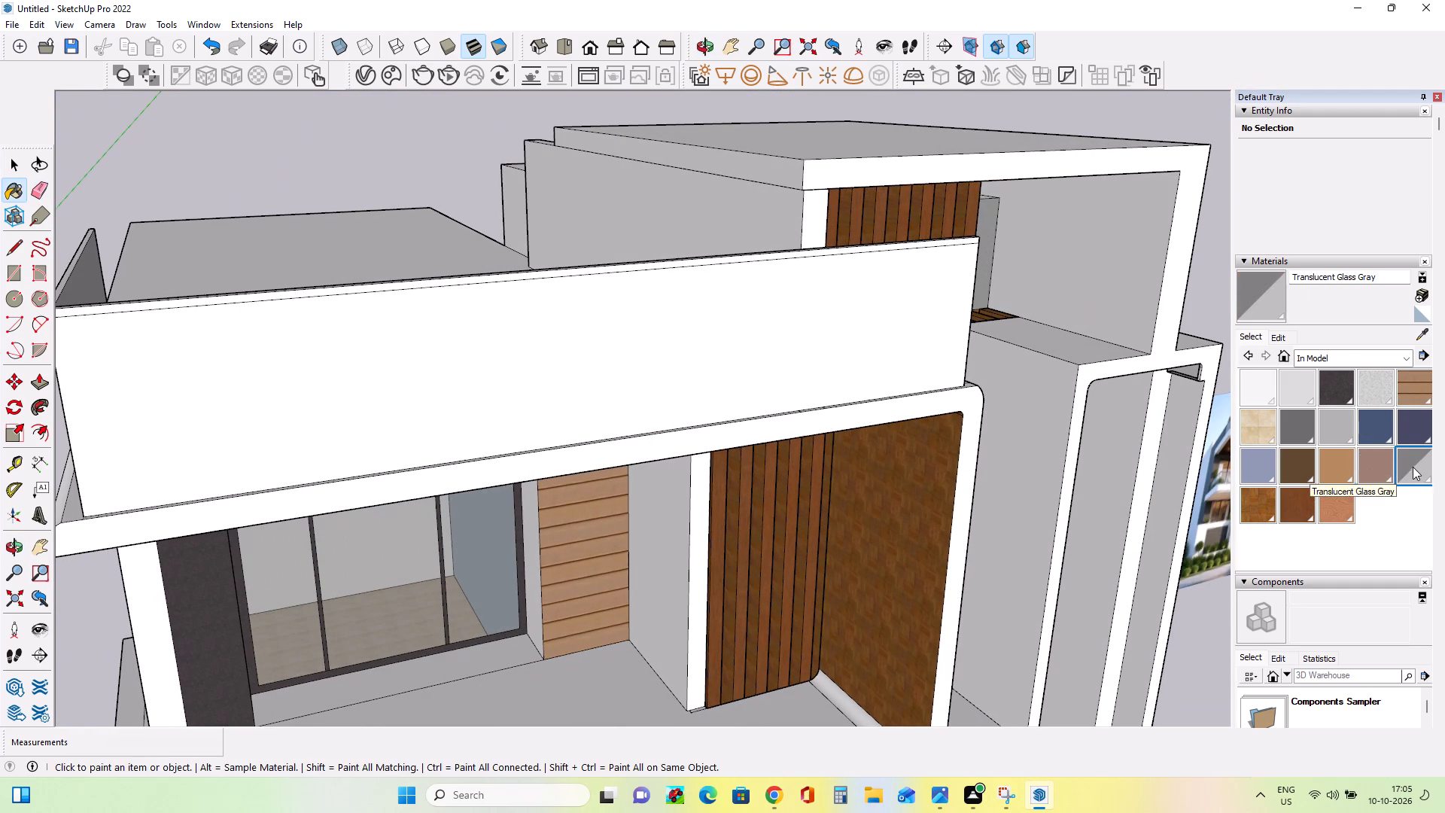
left_click(595, 336)
middle_click_drag(715, 352, 1224, 422)
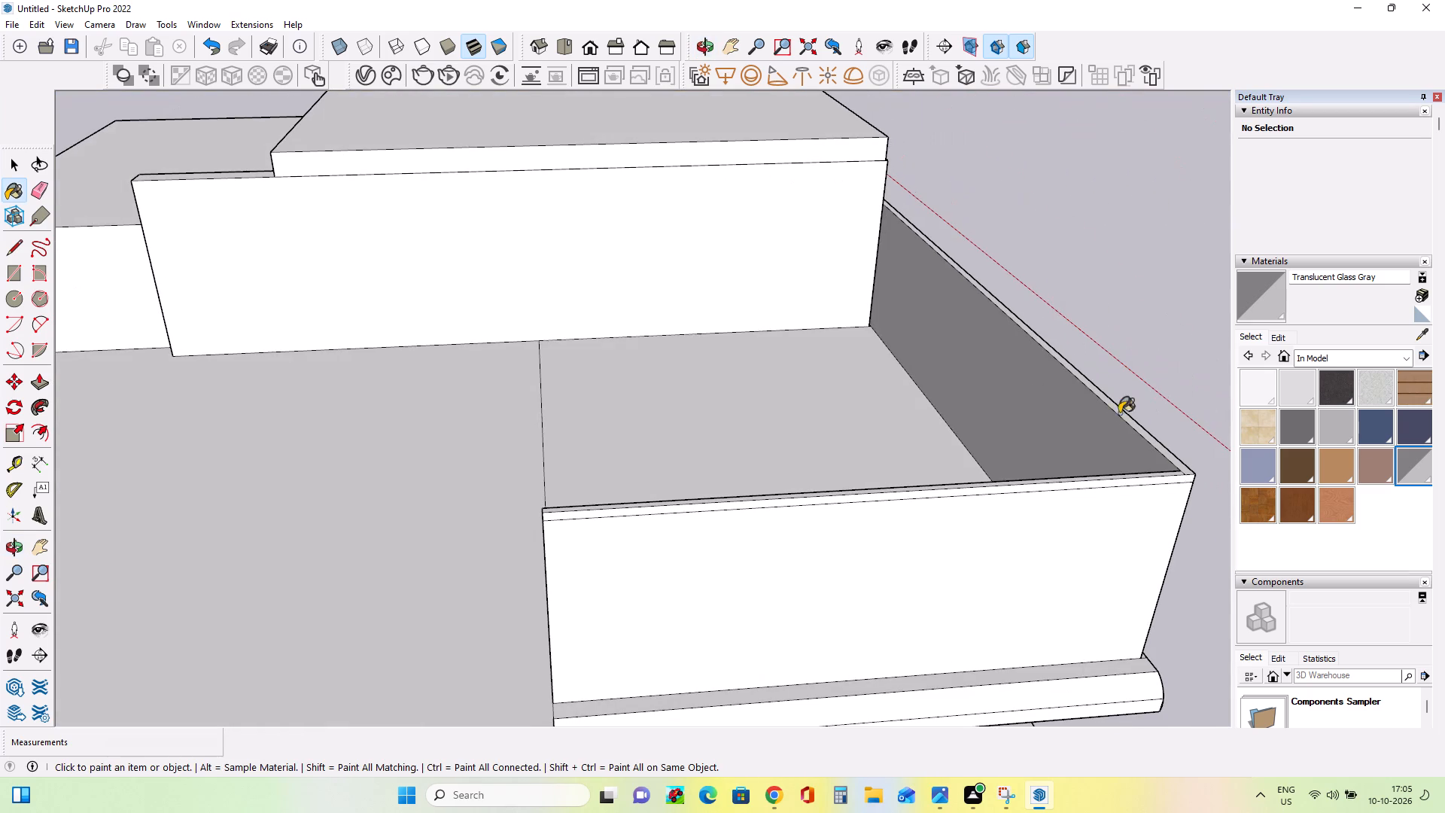
left_click(1023, 392)
left_click(934, 552)
middle_click_drag(892, 514, 1206, 606)
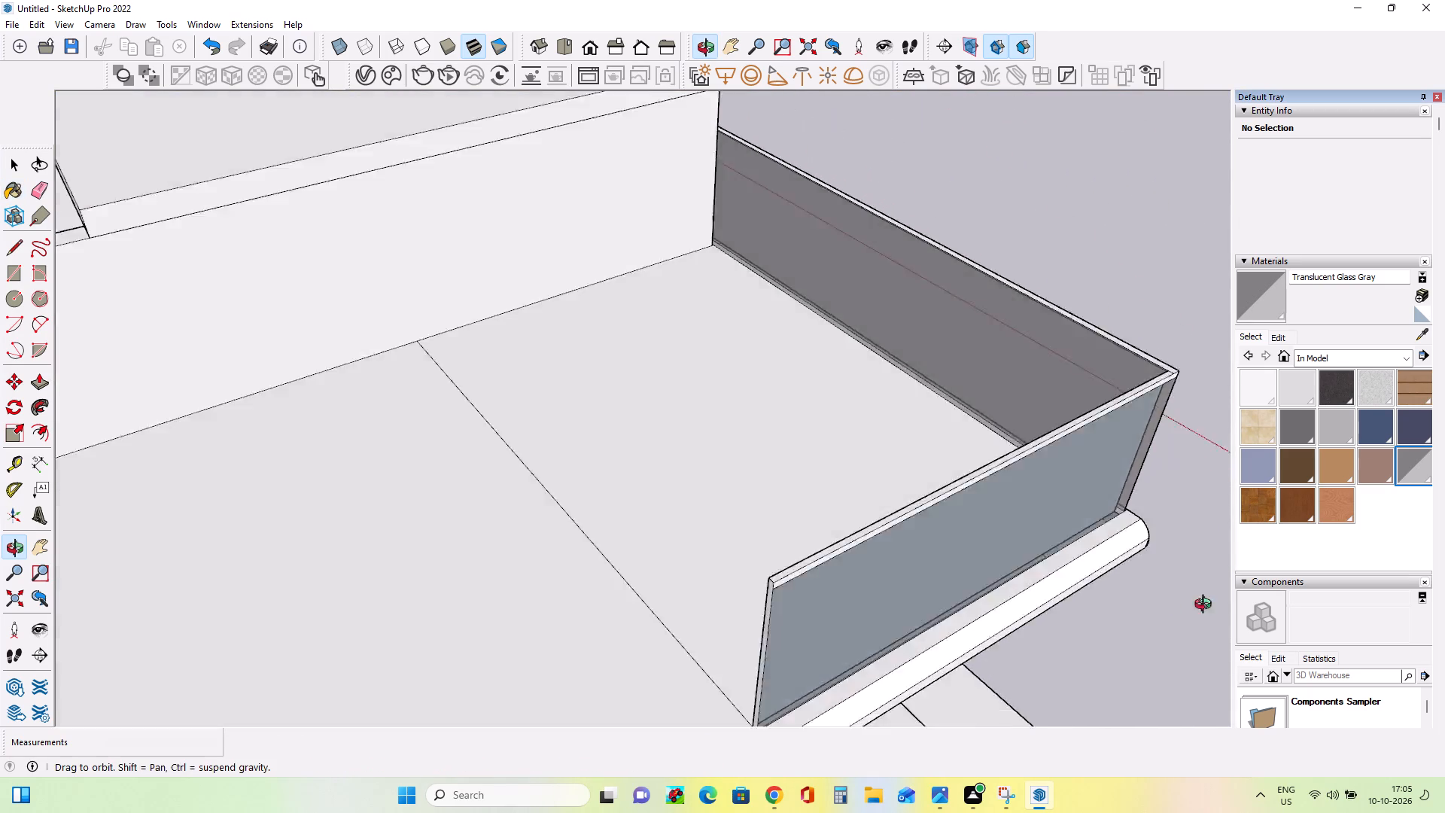
Paint the inner face of the side railing panel with Translucent Glass Gray.
middle_click_drag(1206, 606, 1305, 581)
middle_click_drag(814, 428, 1070, 407)
left_click(1100, 273)
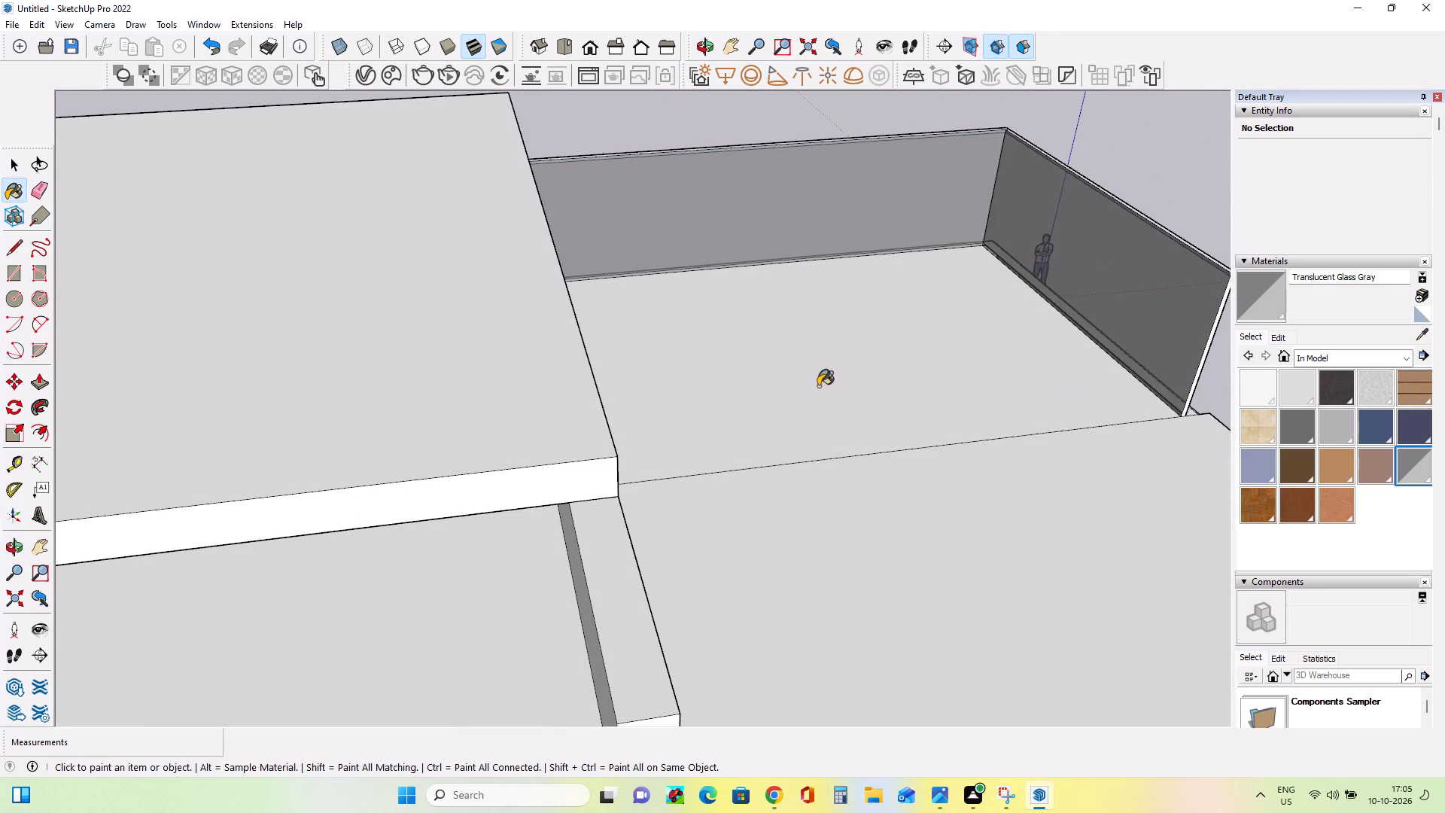
Paint the narrow top rail strips on the outer faces of the front and side railing panels with Niraj_Hair_Dark.
scroll(817, 386, "down", 4)
scroll(620, 383, "down", 3)
middle_click_drag(909, 437, 176, 443)
middle_click_drag(856, 416, 601, 439)
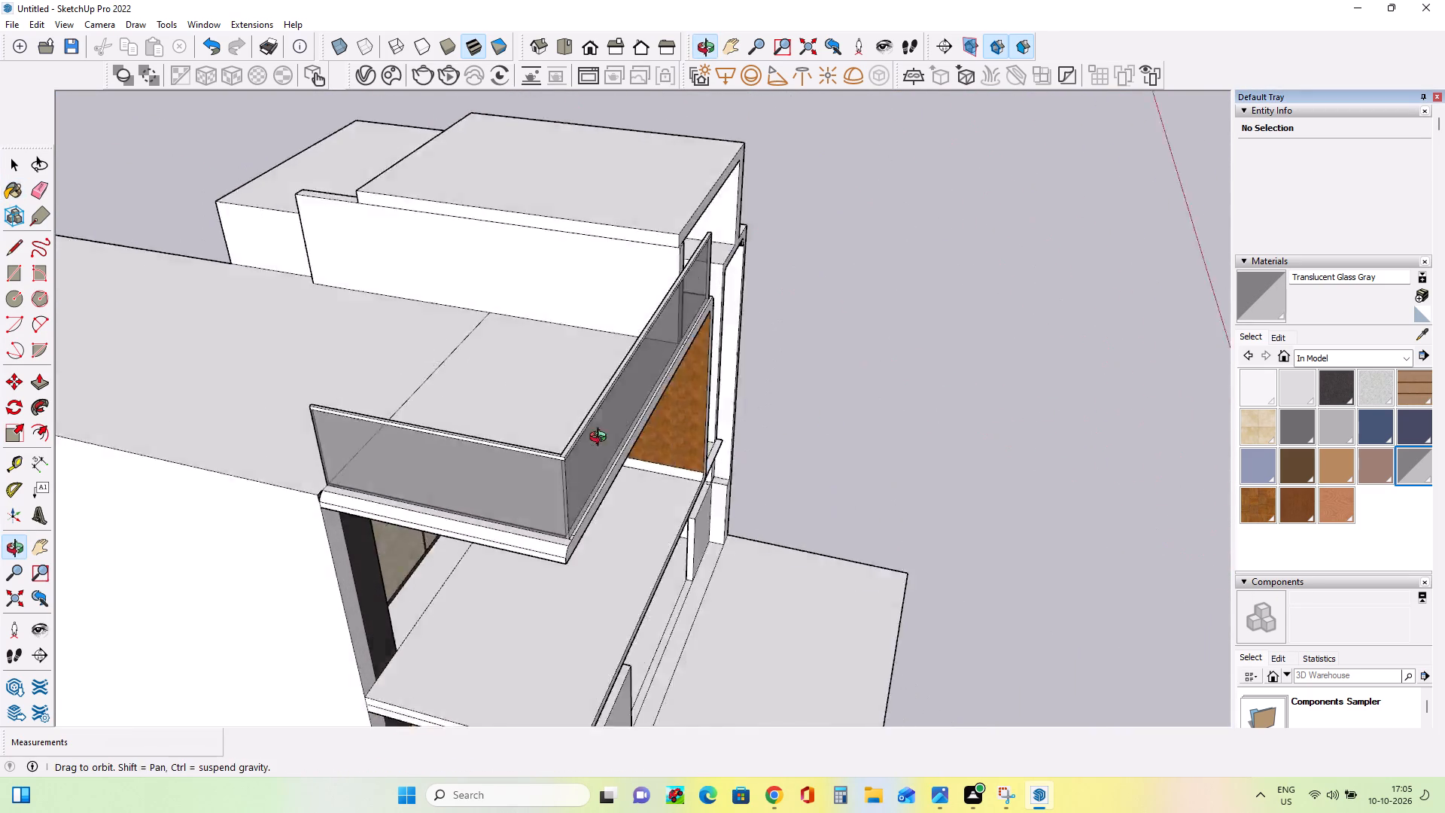
middle_click_drag(601, 439, 415, 431)
scroll(492, 289, "up", 4)
middle_click_drag(659, 344, 653, 317)
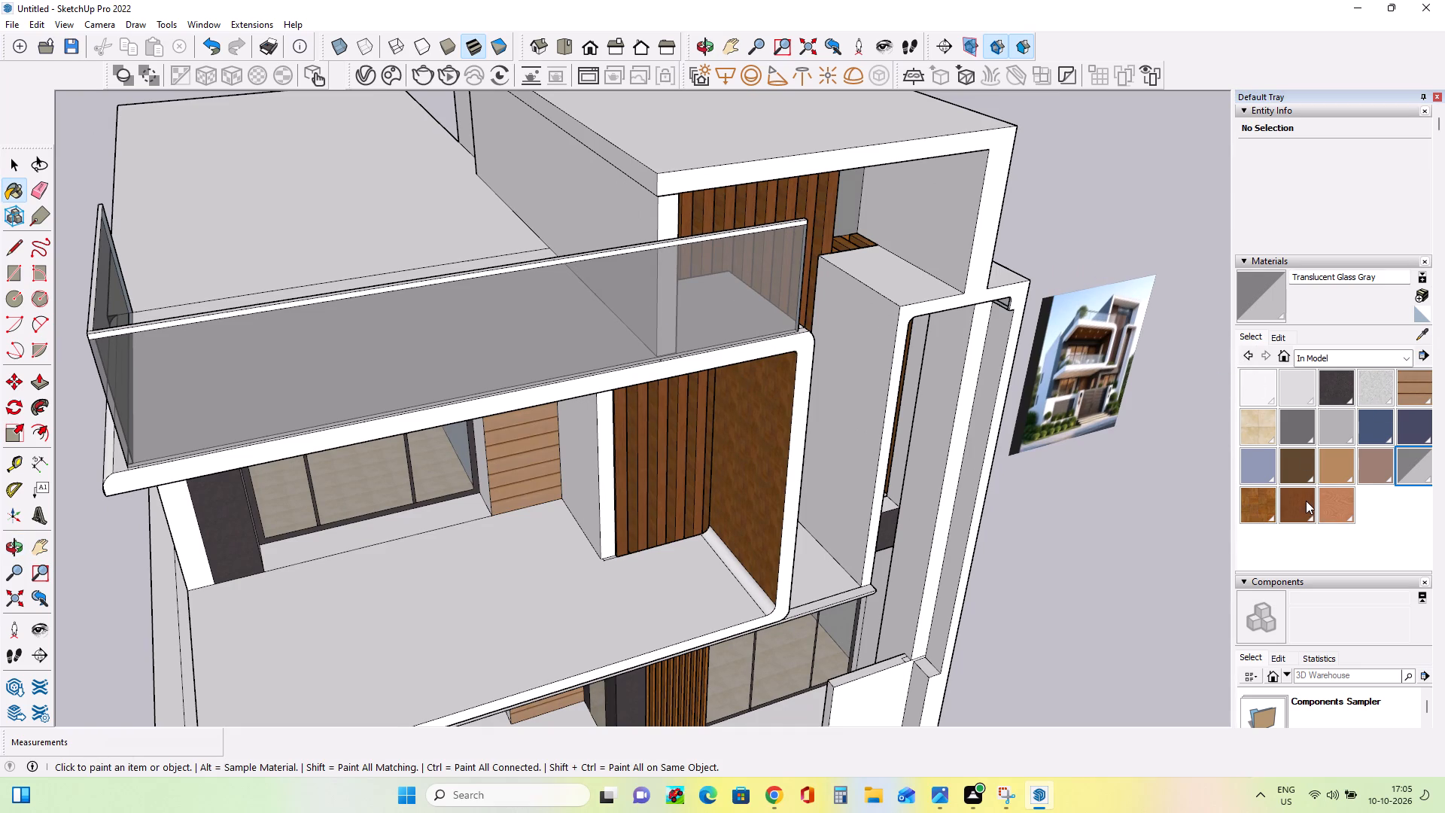
left_click(1313, 428)
middle_click_drag(927, 465, 907, 351)
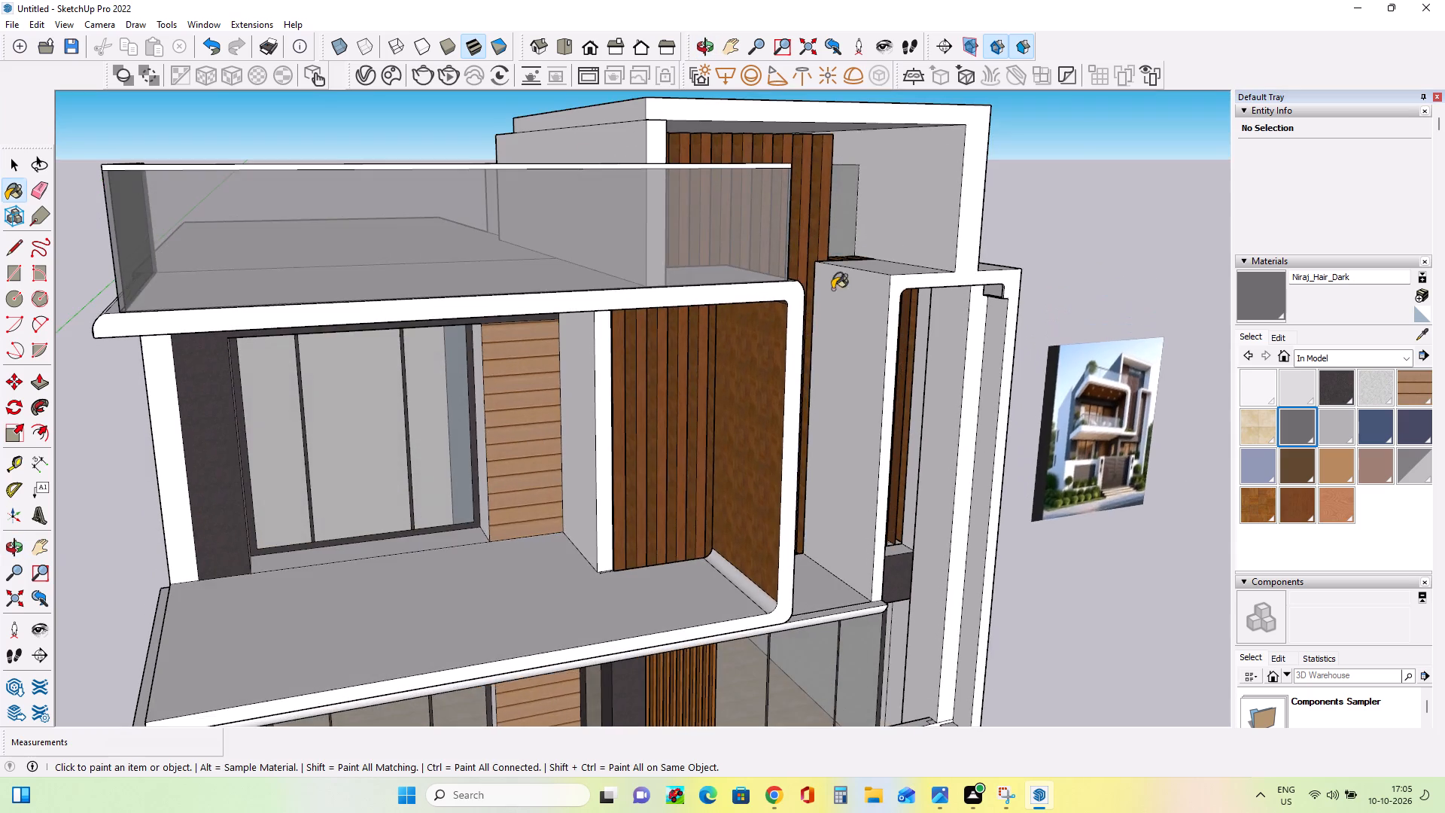
scroll(565, 161, "up", 4)
left_click(573, 170)
scroll(958, 229, "down", 3)
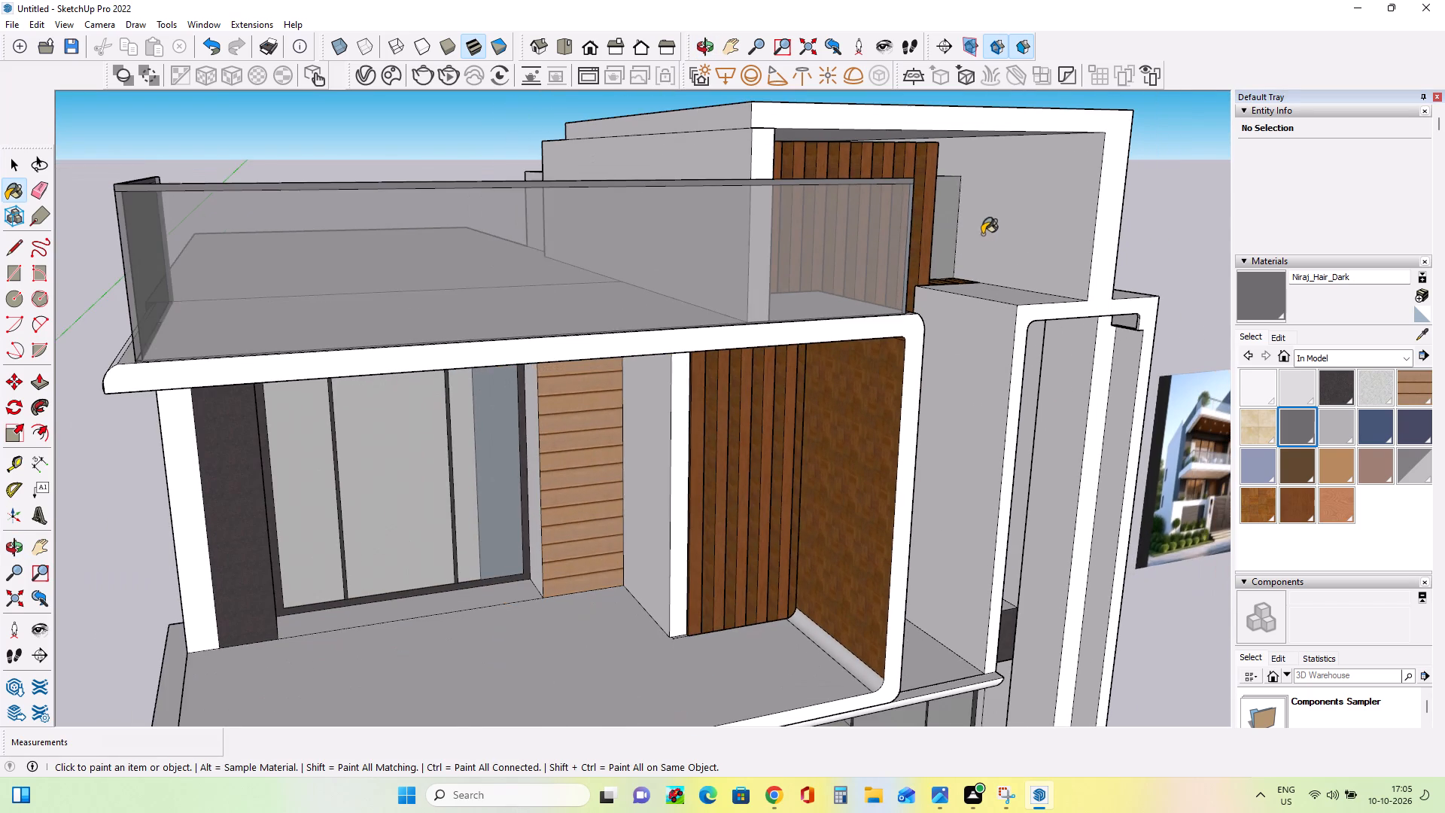
middle_click_drag(978, 251, 1148, 219)
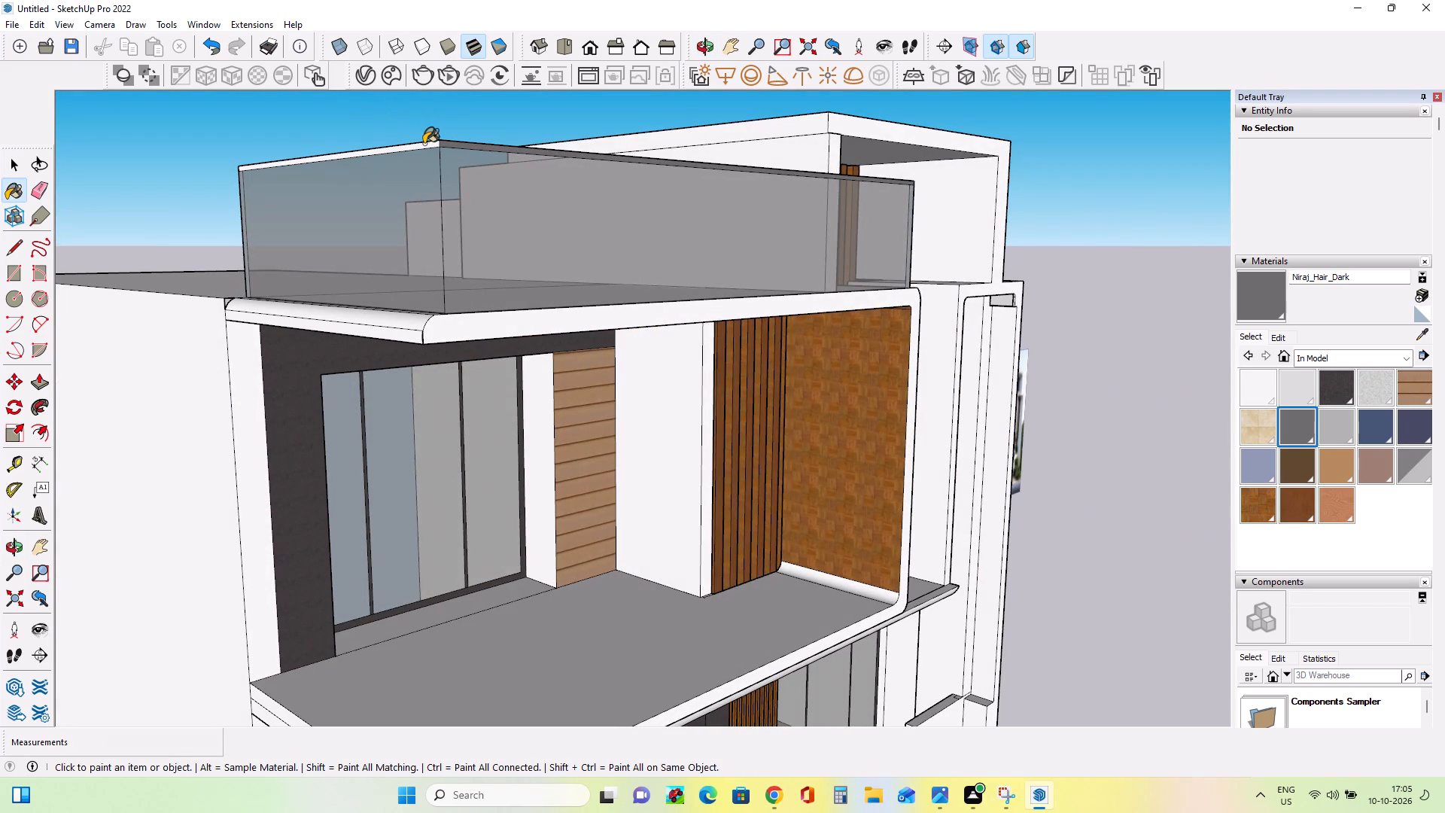
left_click(424, 144)
Paint the top faces of the side and front glass railings with Niraj_Hair_Dark.
middle_click_drag(625, 158, 90, 529)
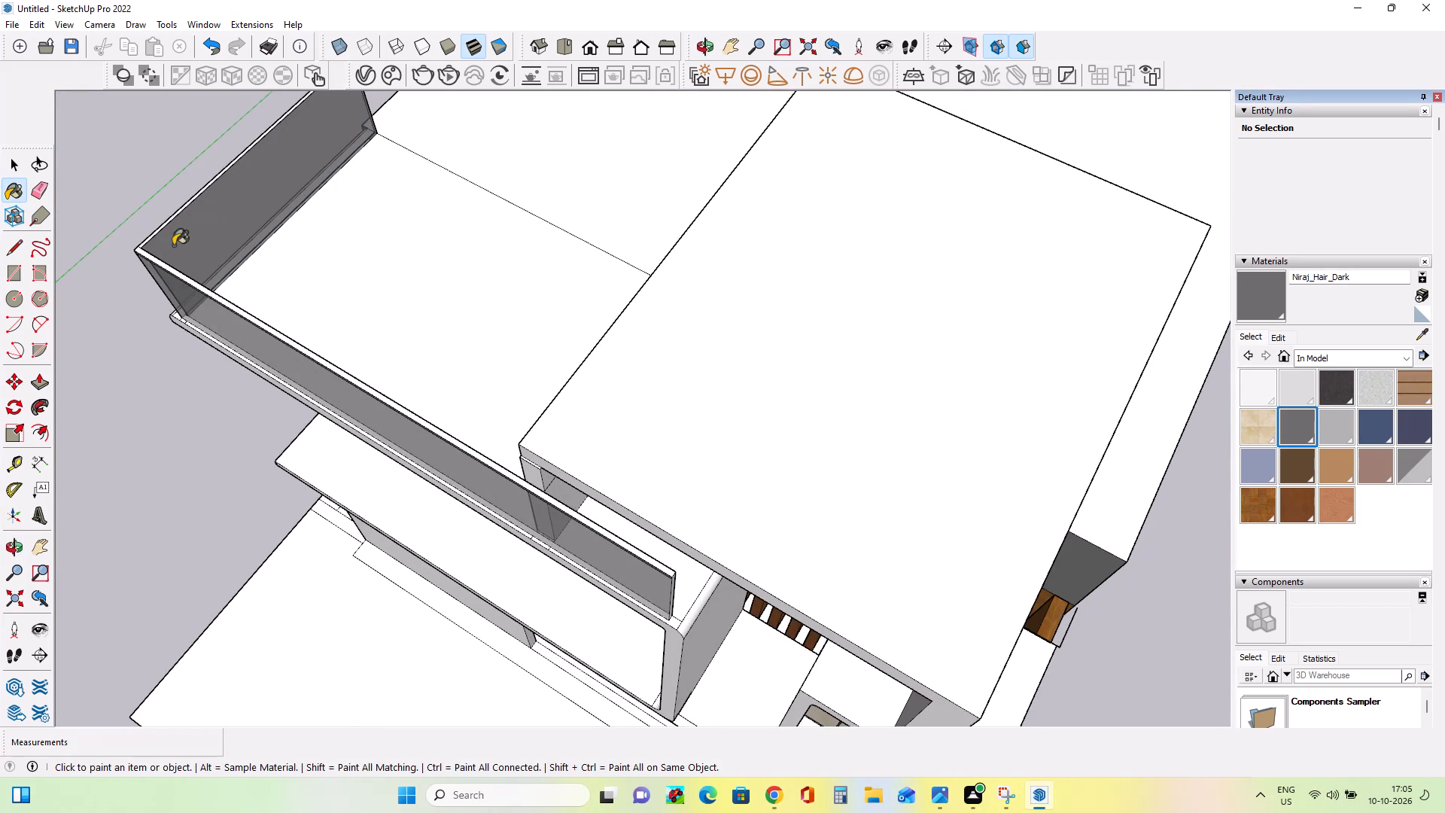
left_click(174, 215)
scroll(178, 217, "up", 7)
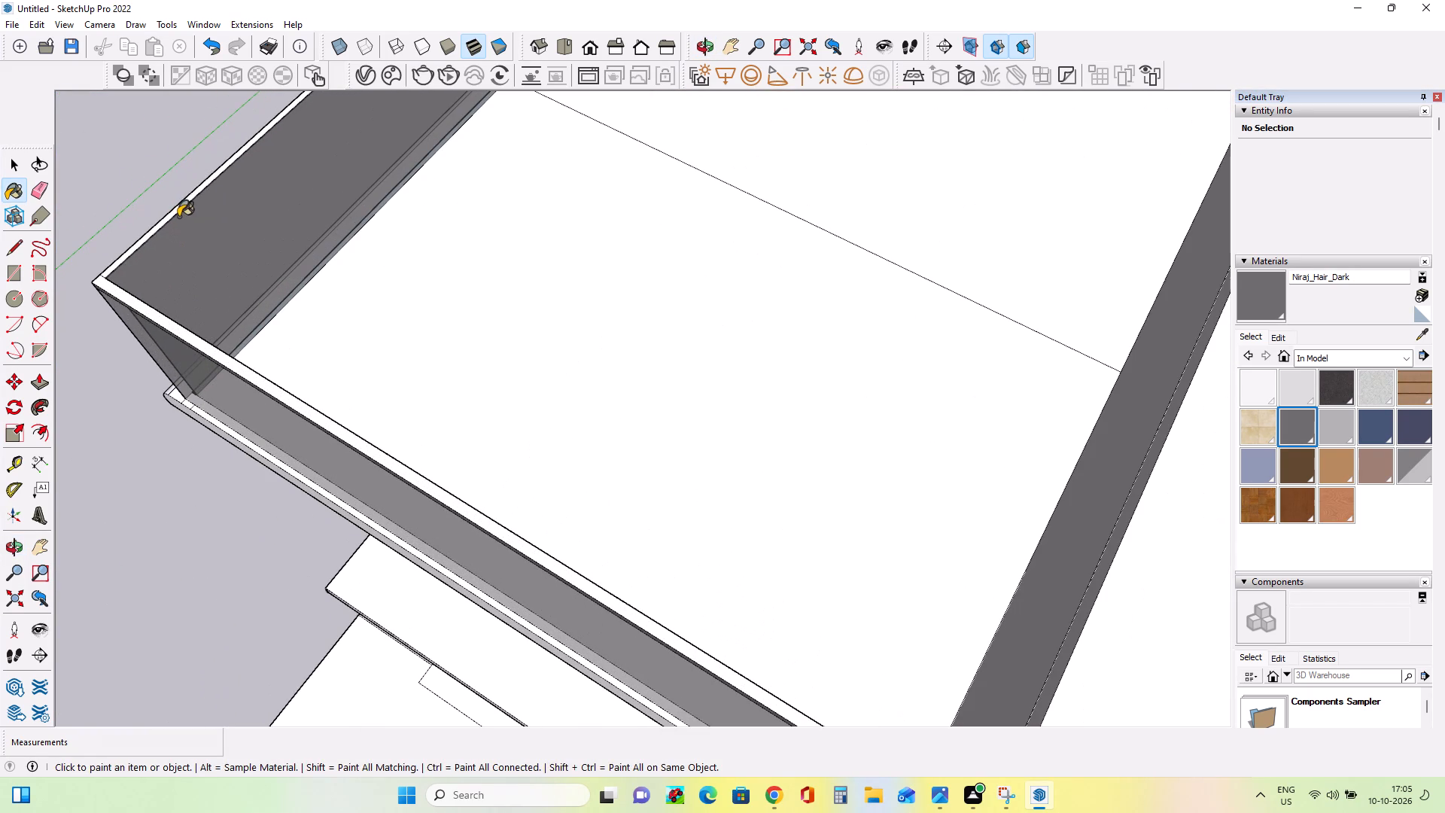
left_click(179, 209)
left_click(181, 206)
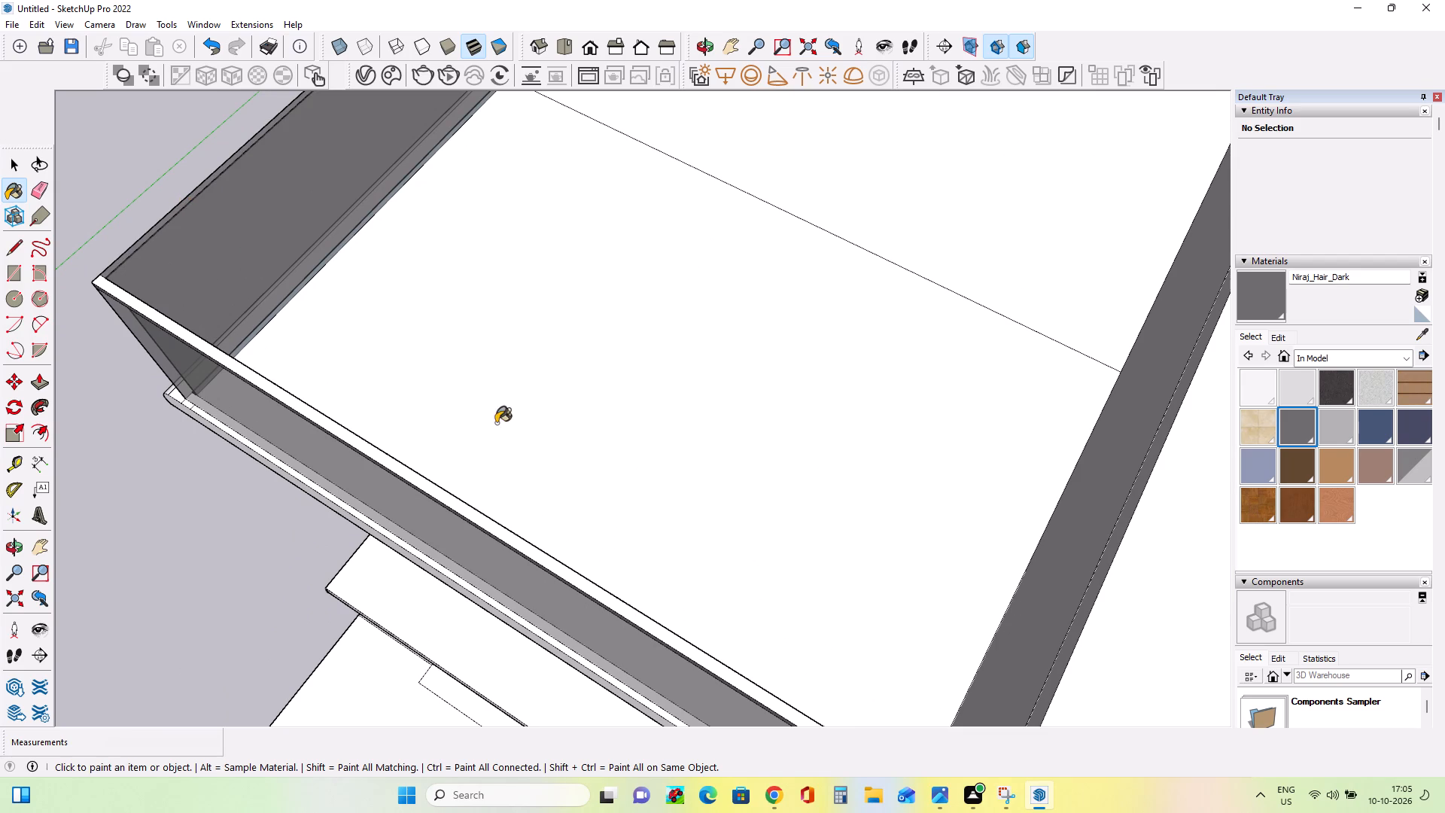
middle_click_drag(486, 422, 307, 441)
left_click(294, 468)
Examine the terrace railing's painted rail and the whole front facade from several angles.
middle_click_drag(432, 452, 249, 473)
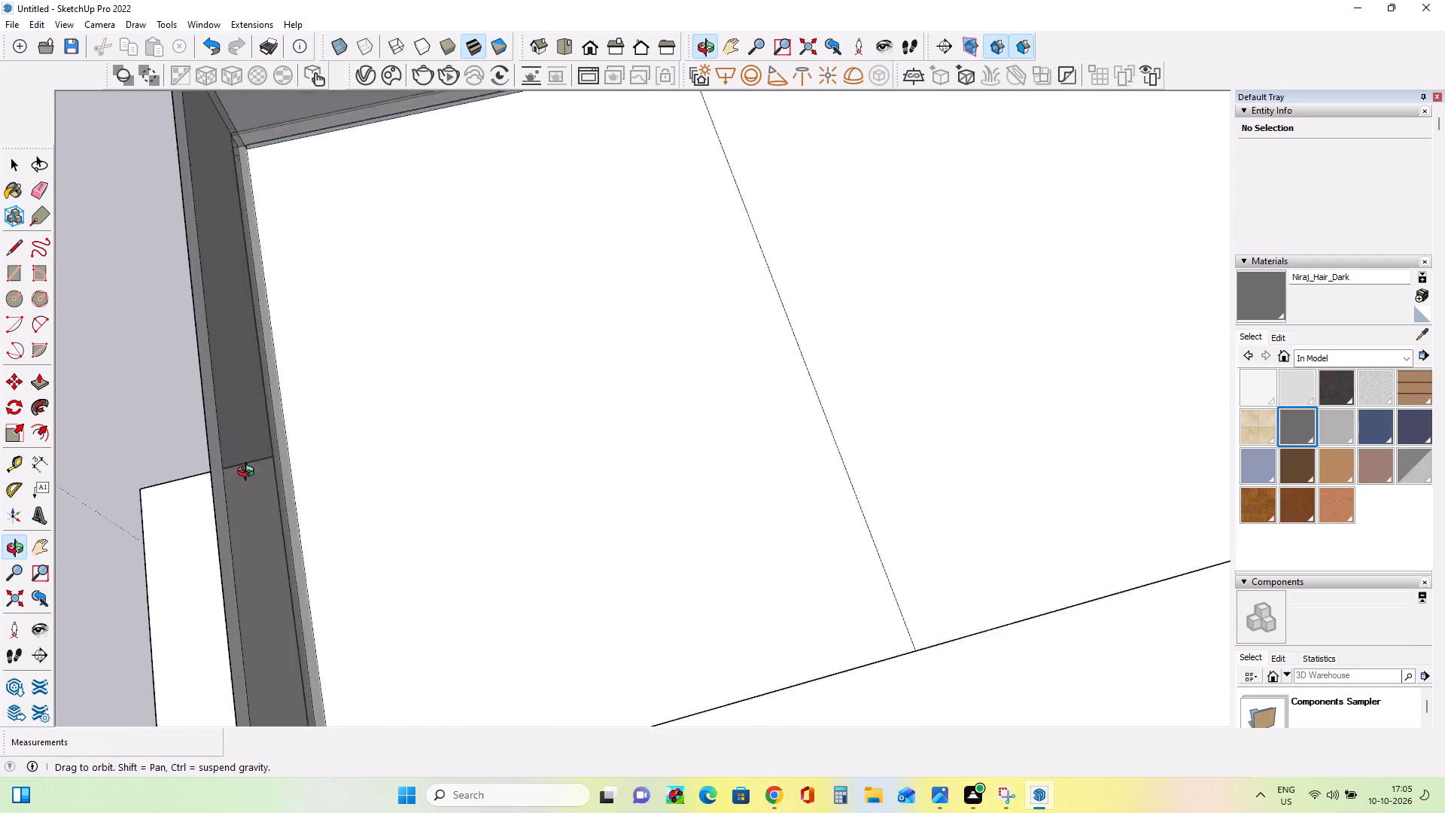
middle_click_drag(249, 473, 228, 473)
scroll(173, 419, "up", 4)
middle_click_drag(236, 437, 139, 378)
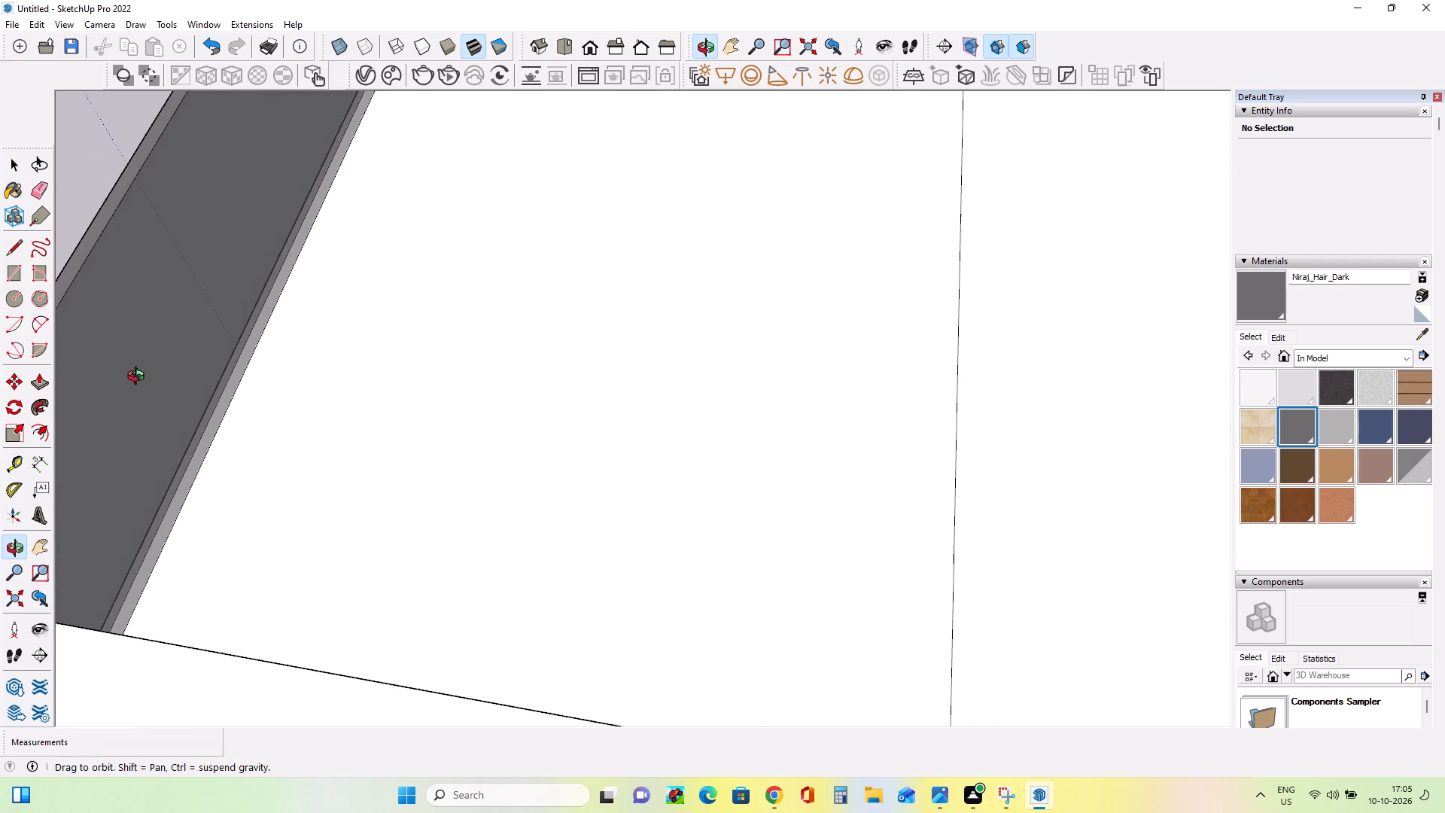
middle_click_drag(139, 378, 847, 269)
scroll(766, 307, "down", 3)
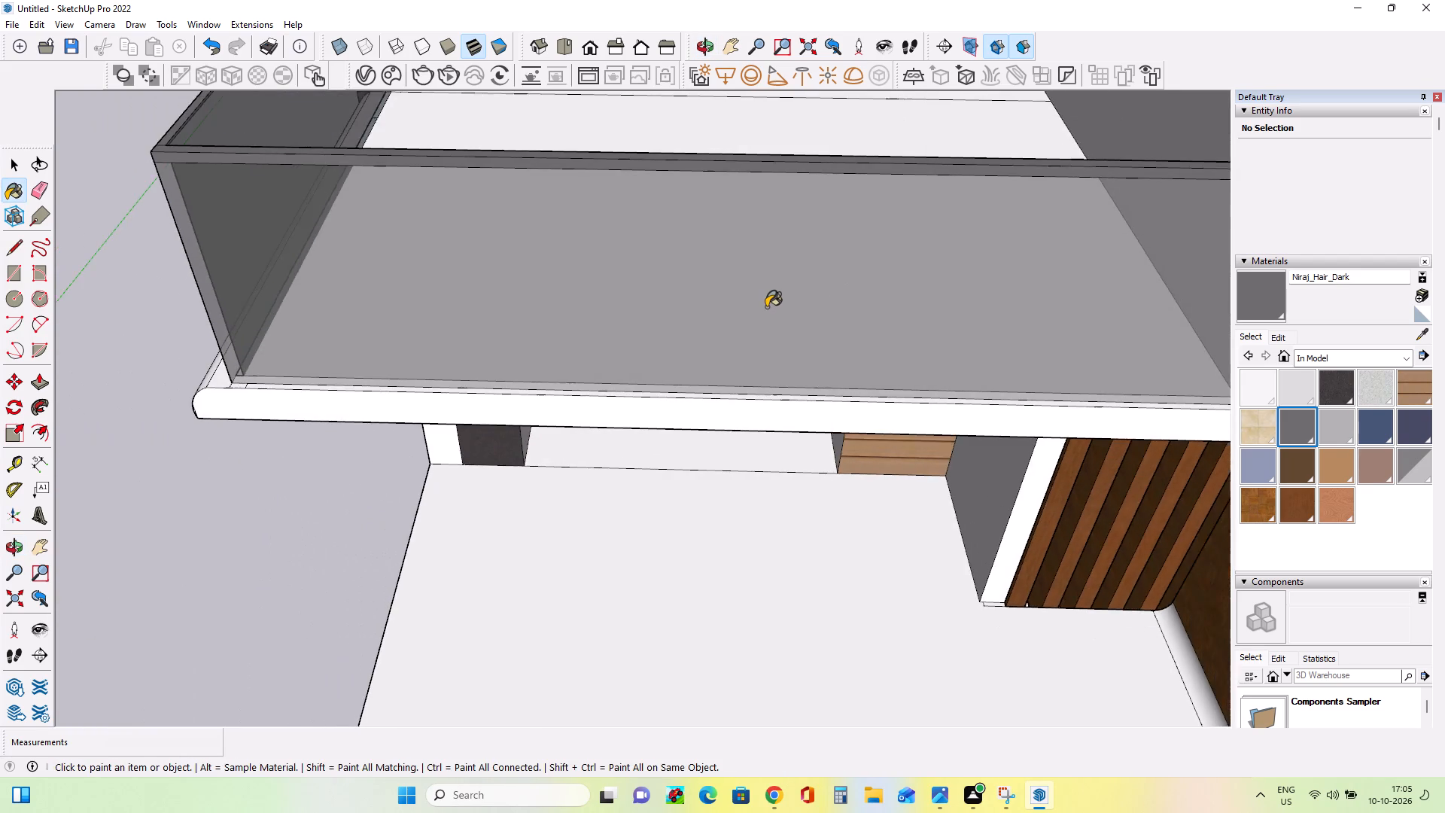
scroll(766, 307, "down", 11)
middle_click_drag(909, 396, 923, 241)
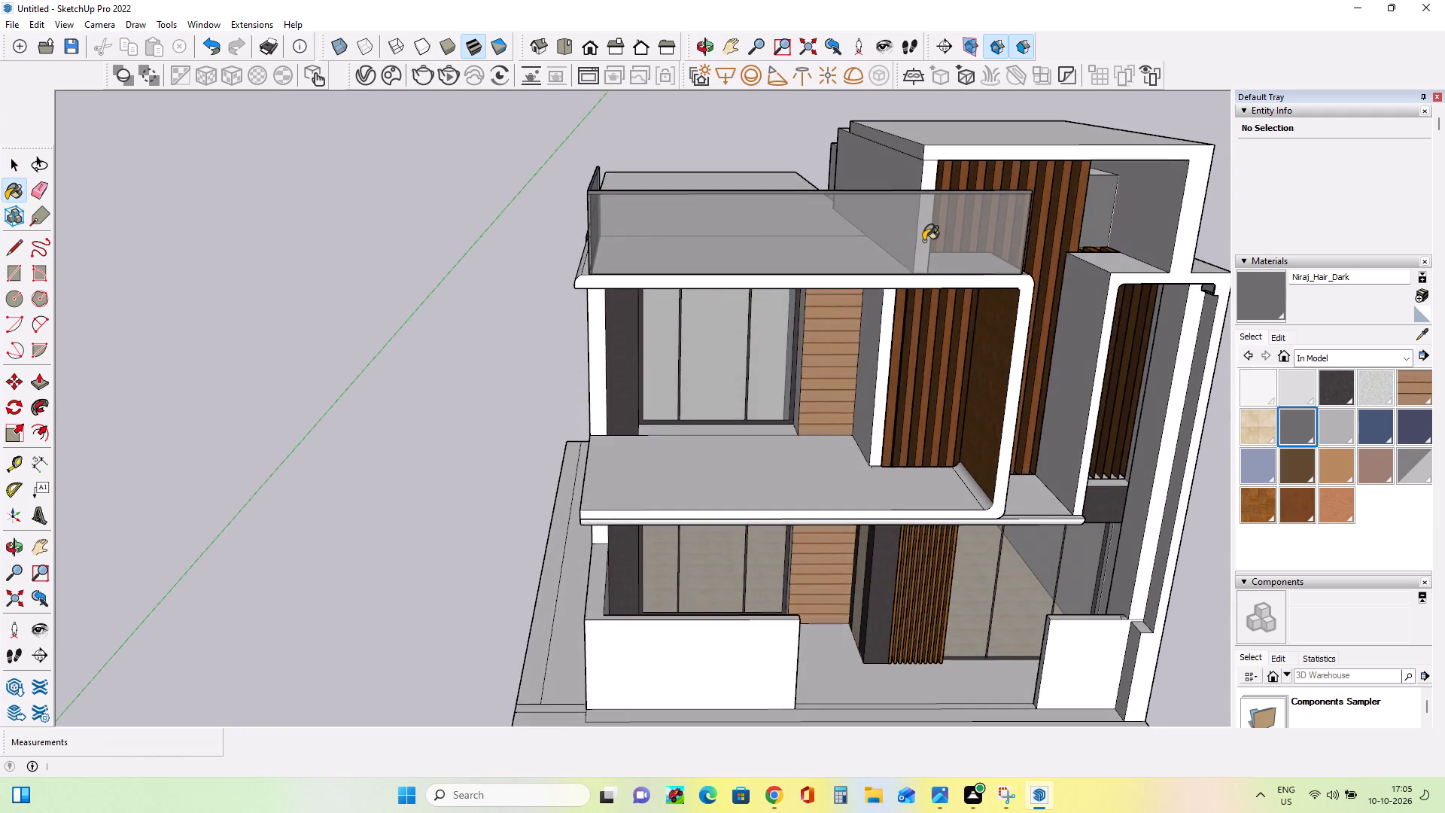
scroll(909, 278, "down", 4)
middle_click_drag(987, 364, 842, 318)
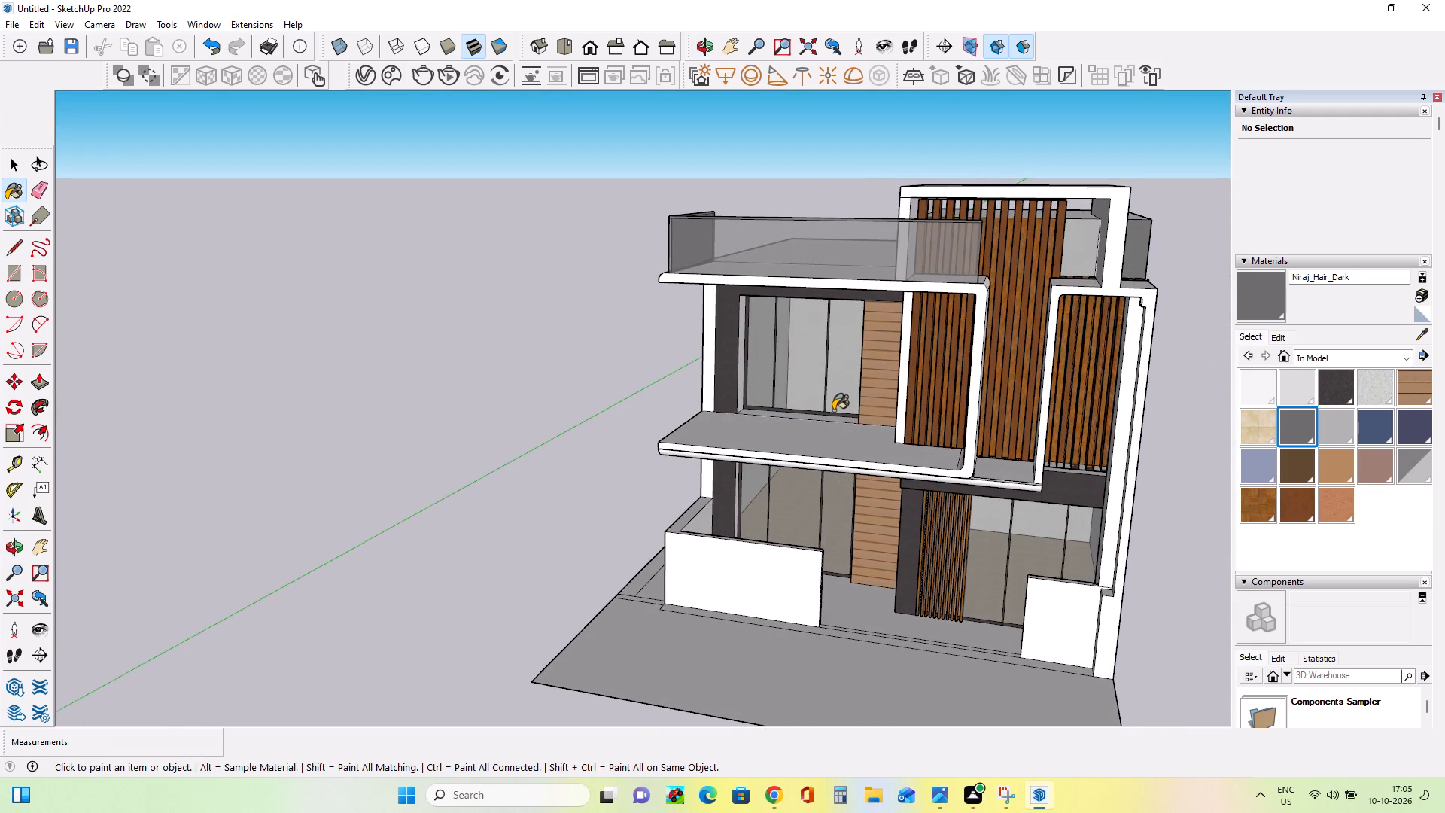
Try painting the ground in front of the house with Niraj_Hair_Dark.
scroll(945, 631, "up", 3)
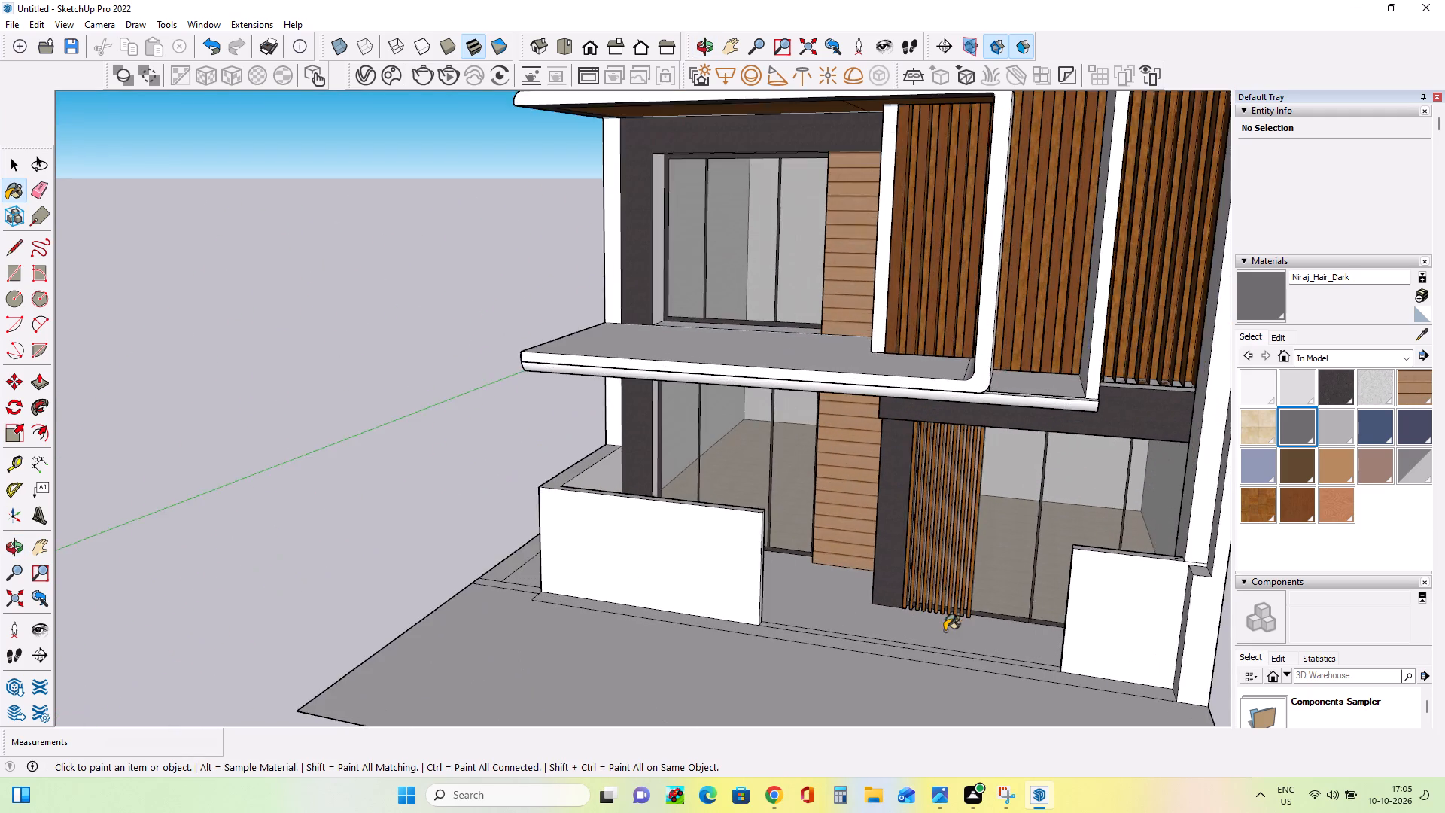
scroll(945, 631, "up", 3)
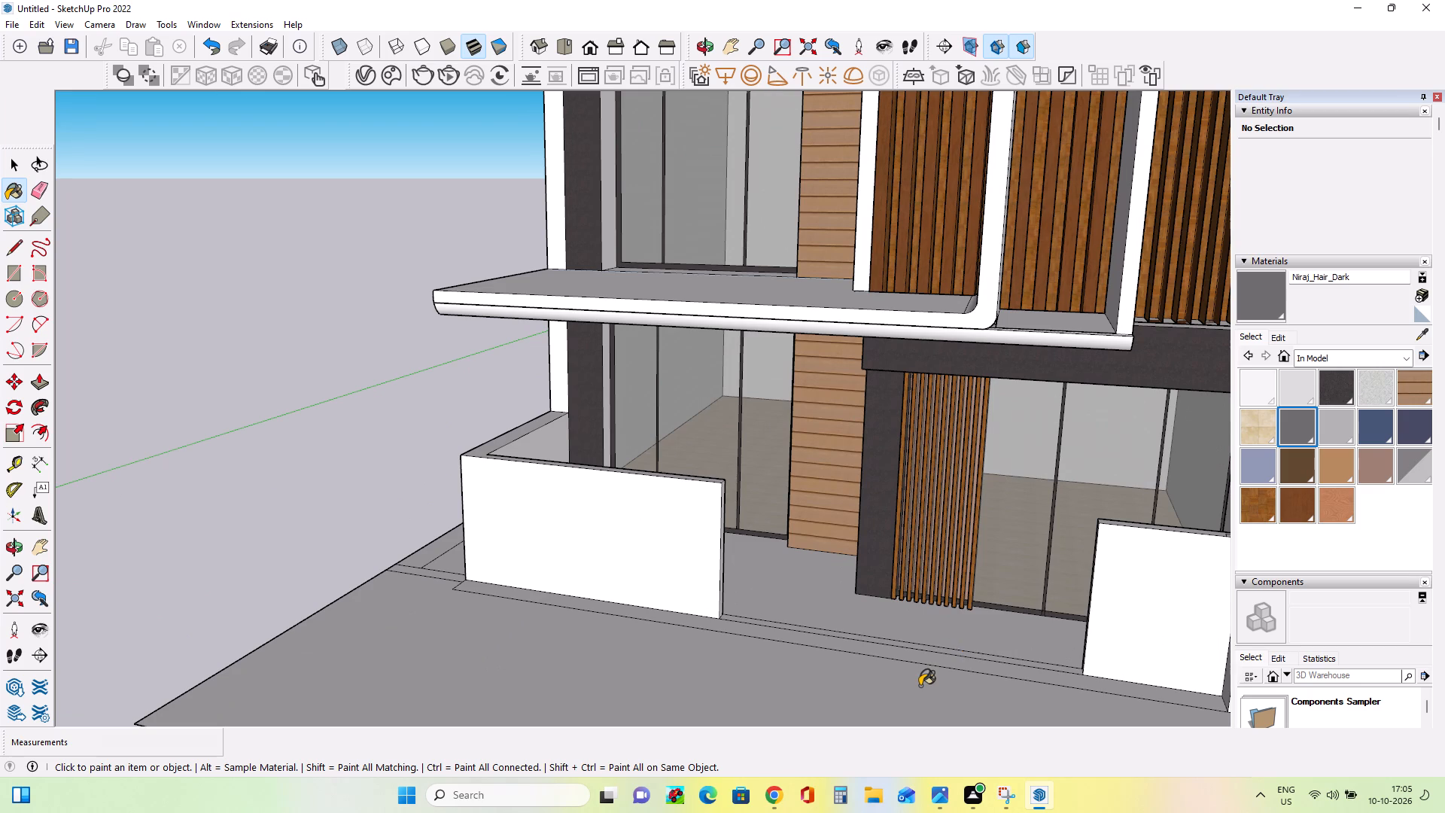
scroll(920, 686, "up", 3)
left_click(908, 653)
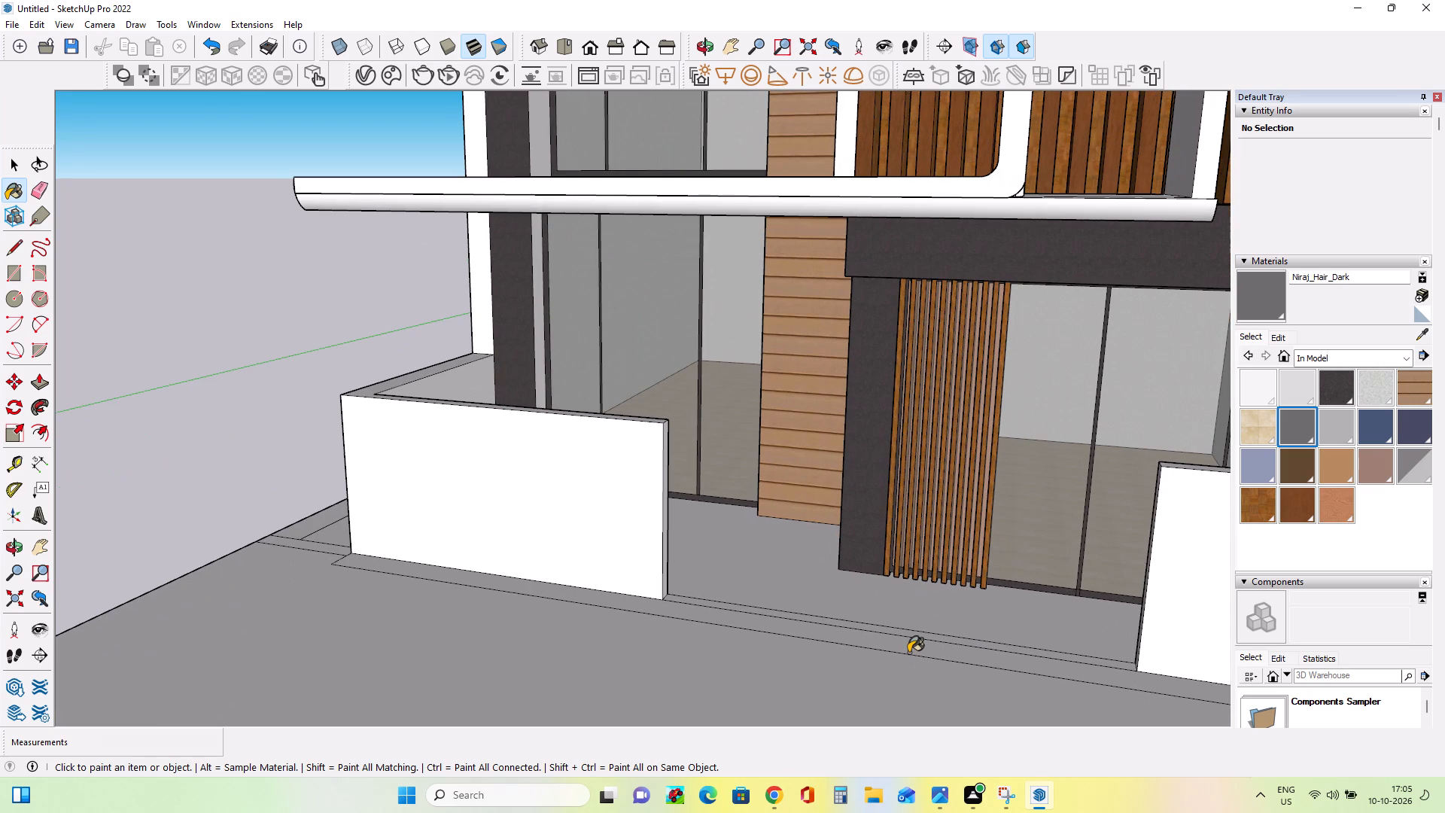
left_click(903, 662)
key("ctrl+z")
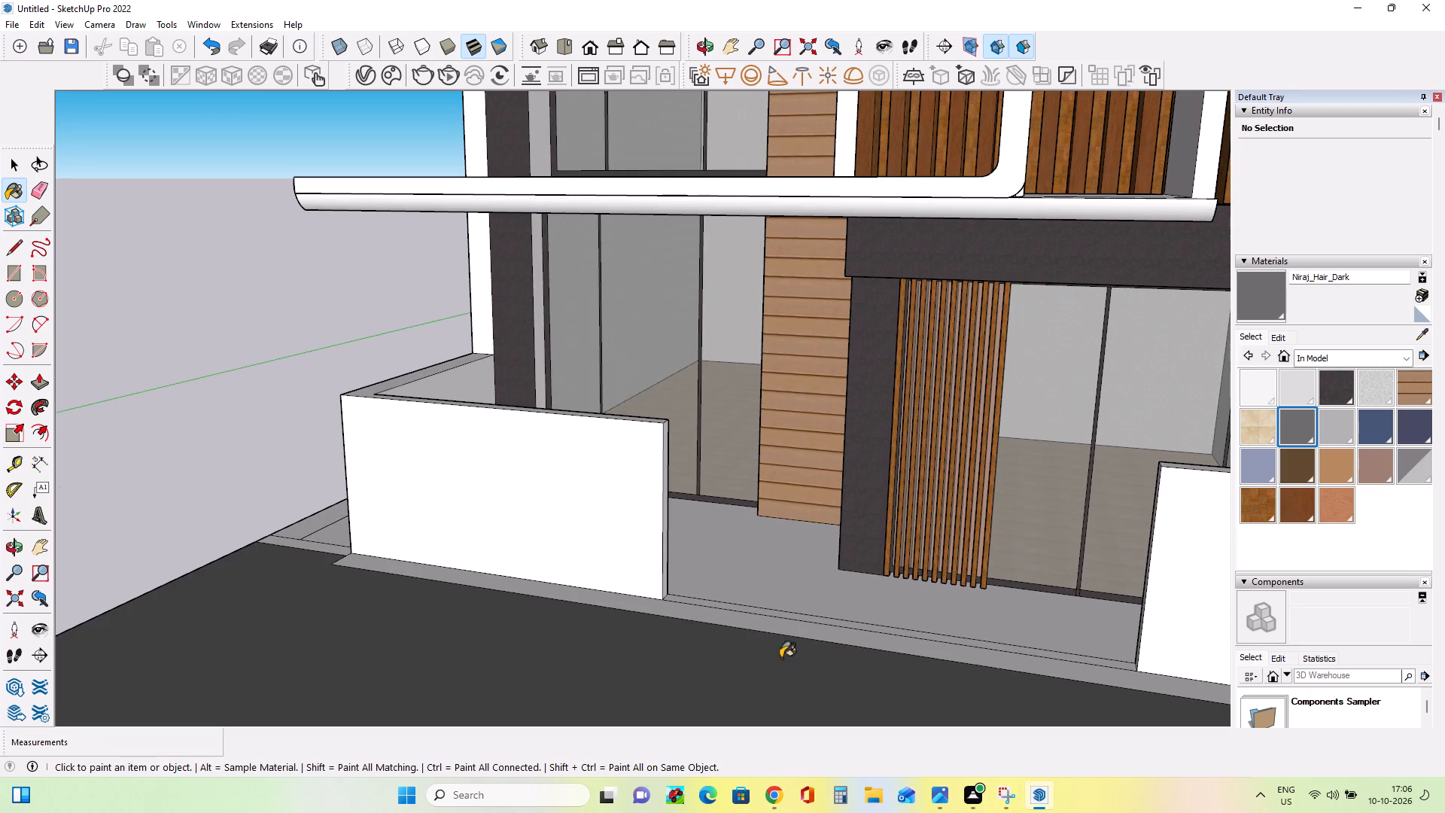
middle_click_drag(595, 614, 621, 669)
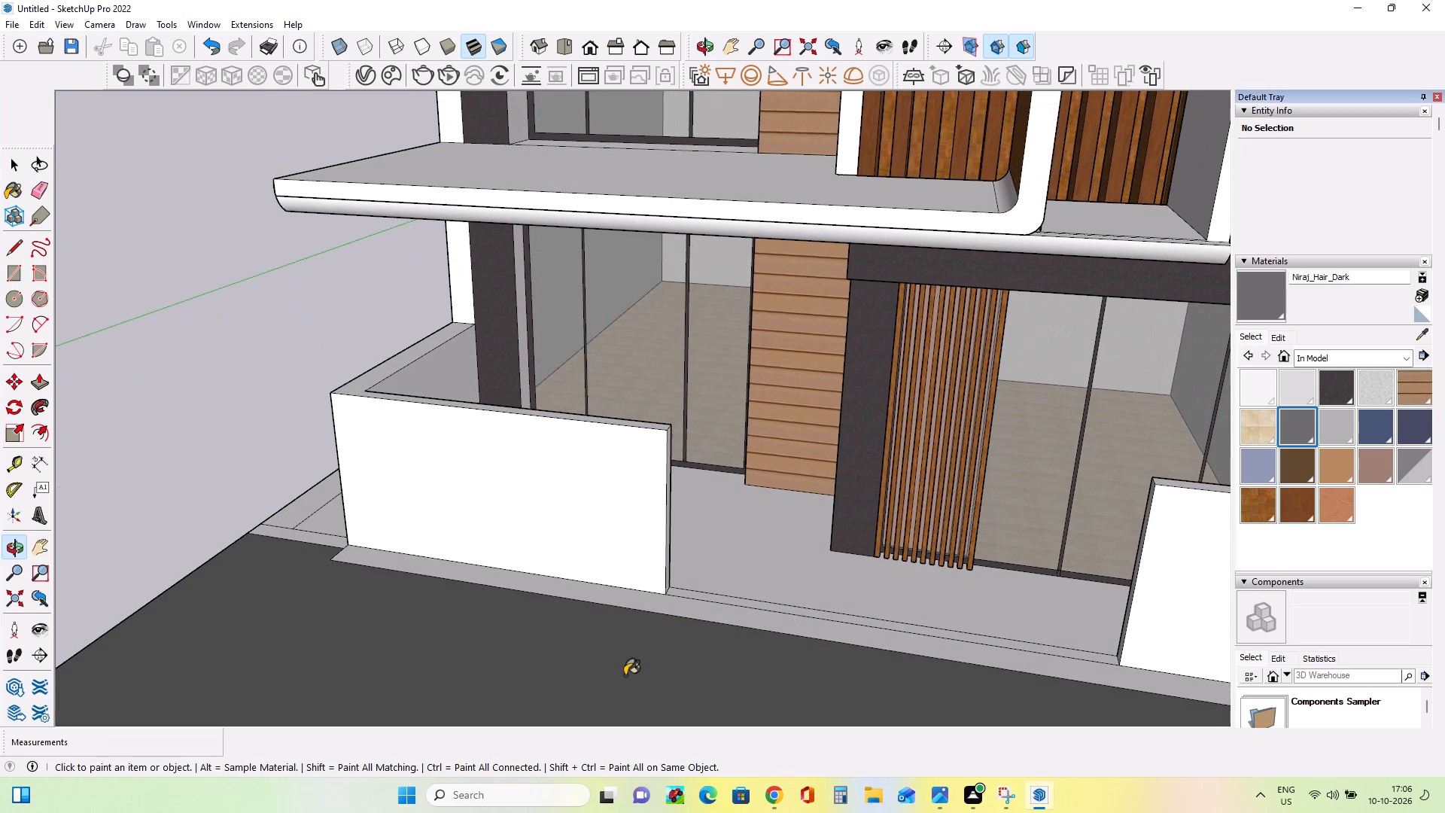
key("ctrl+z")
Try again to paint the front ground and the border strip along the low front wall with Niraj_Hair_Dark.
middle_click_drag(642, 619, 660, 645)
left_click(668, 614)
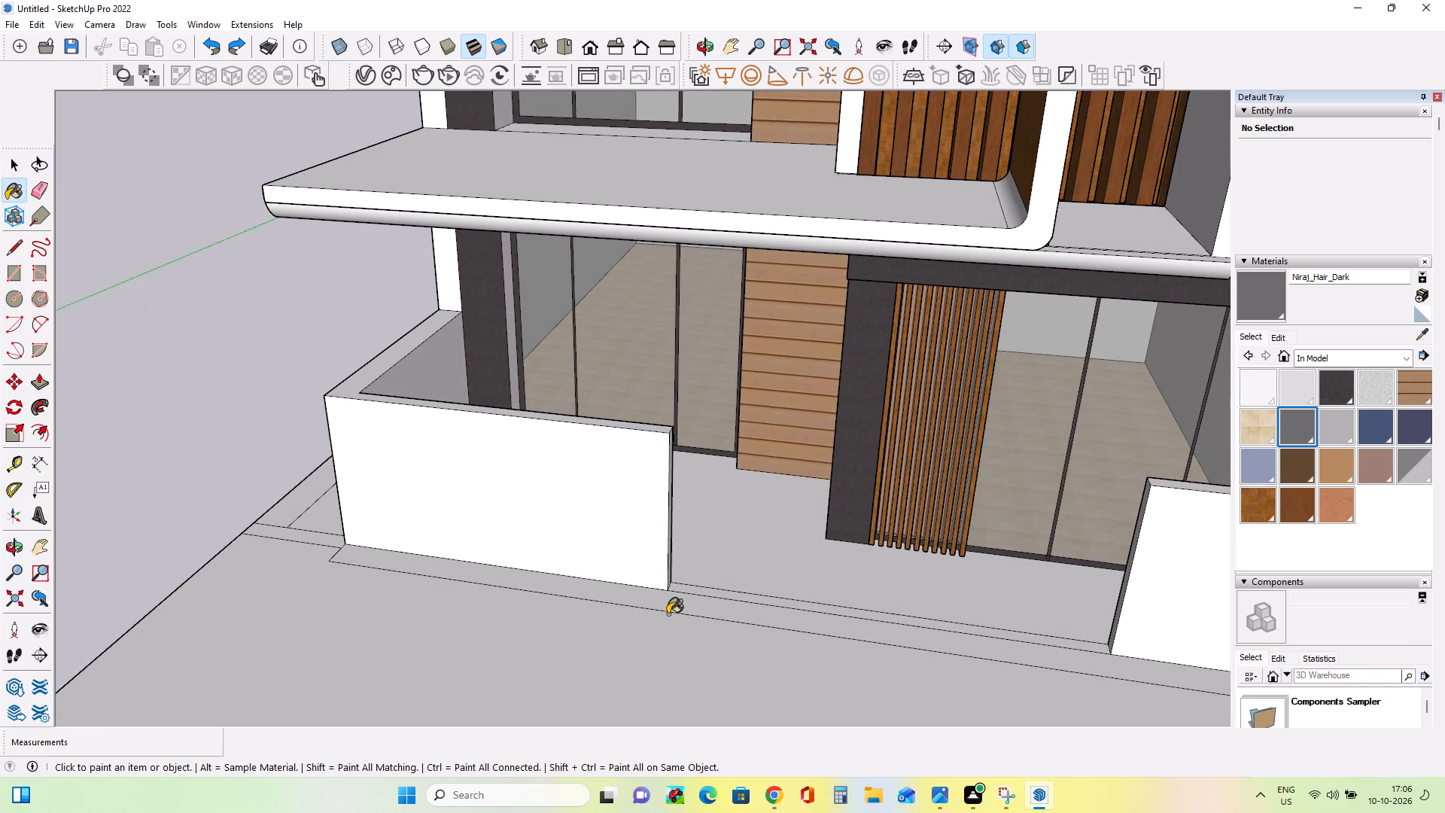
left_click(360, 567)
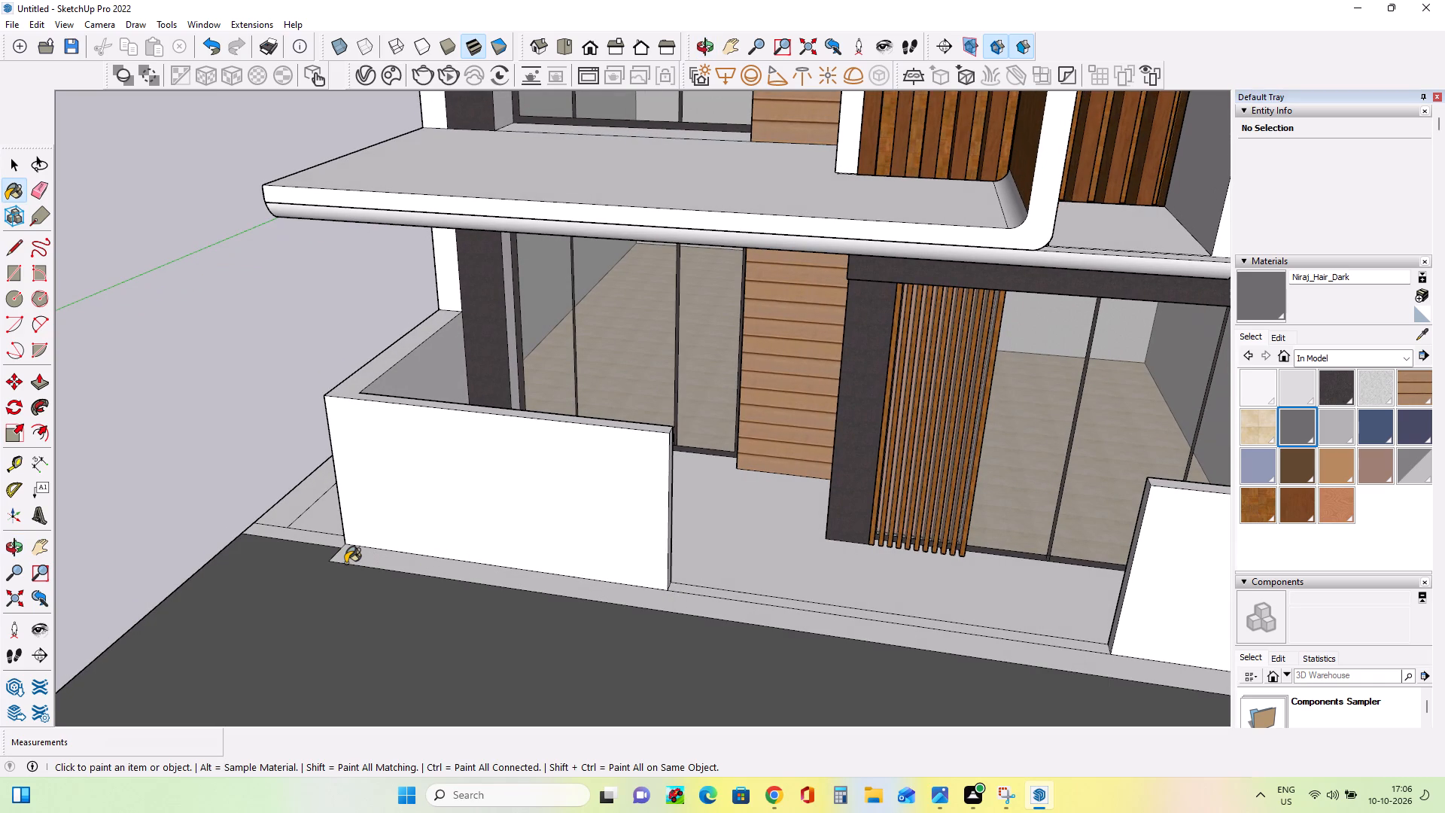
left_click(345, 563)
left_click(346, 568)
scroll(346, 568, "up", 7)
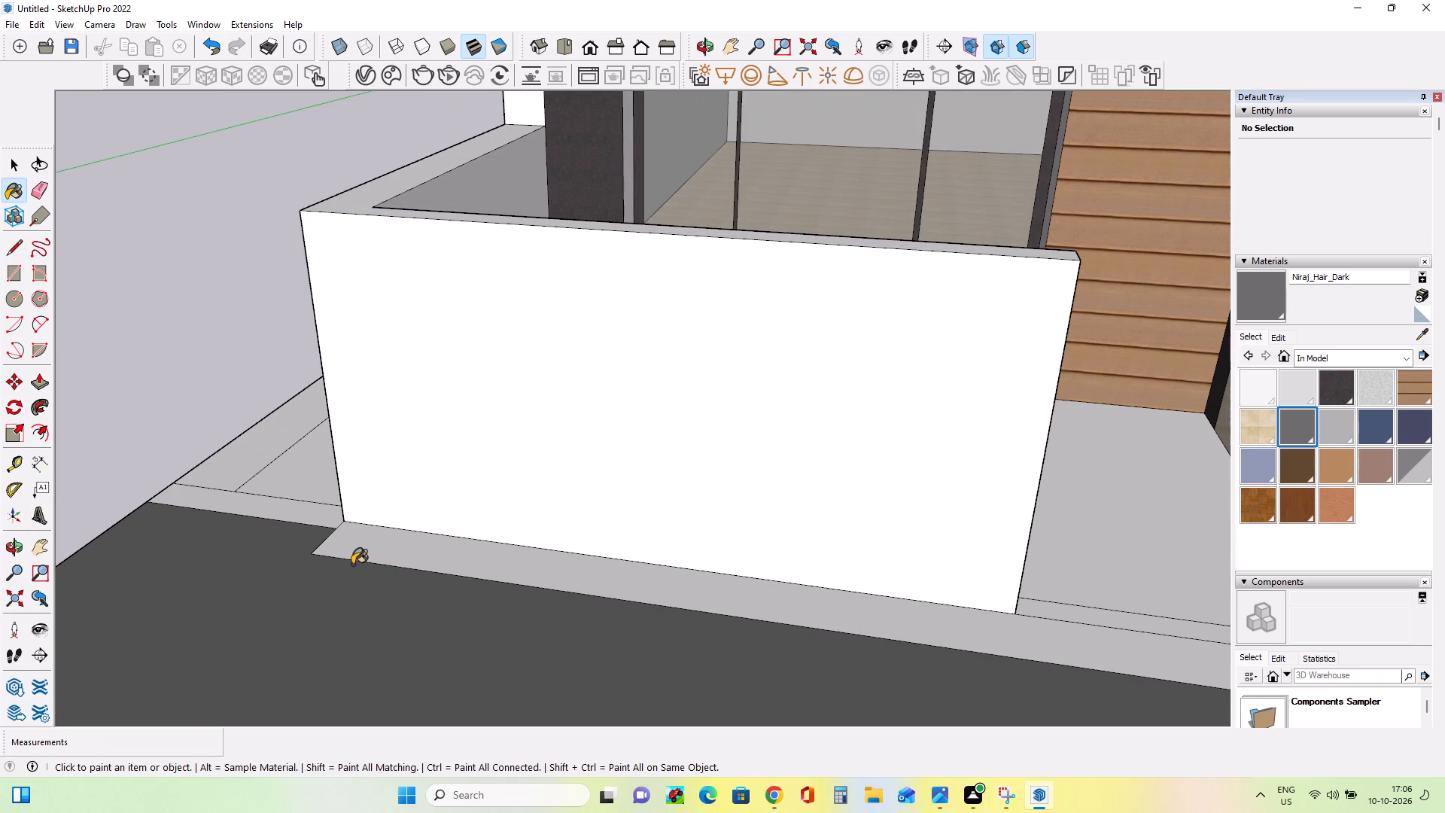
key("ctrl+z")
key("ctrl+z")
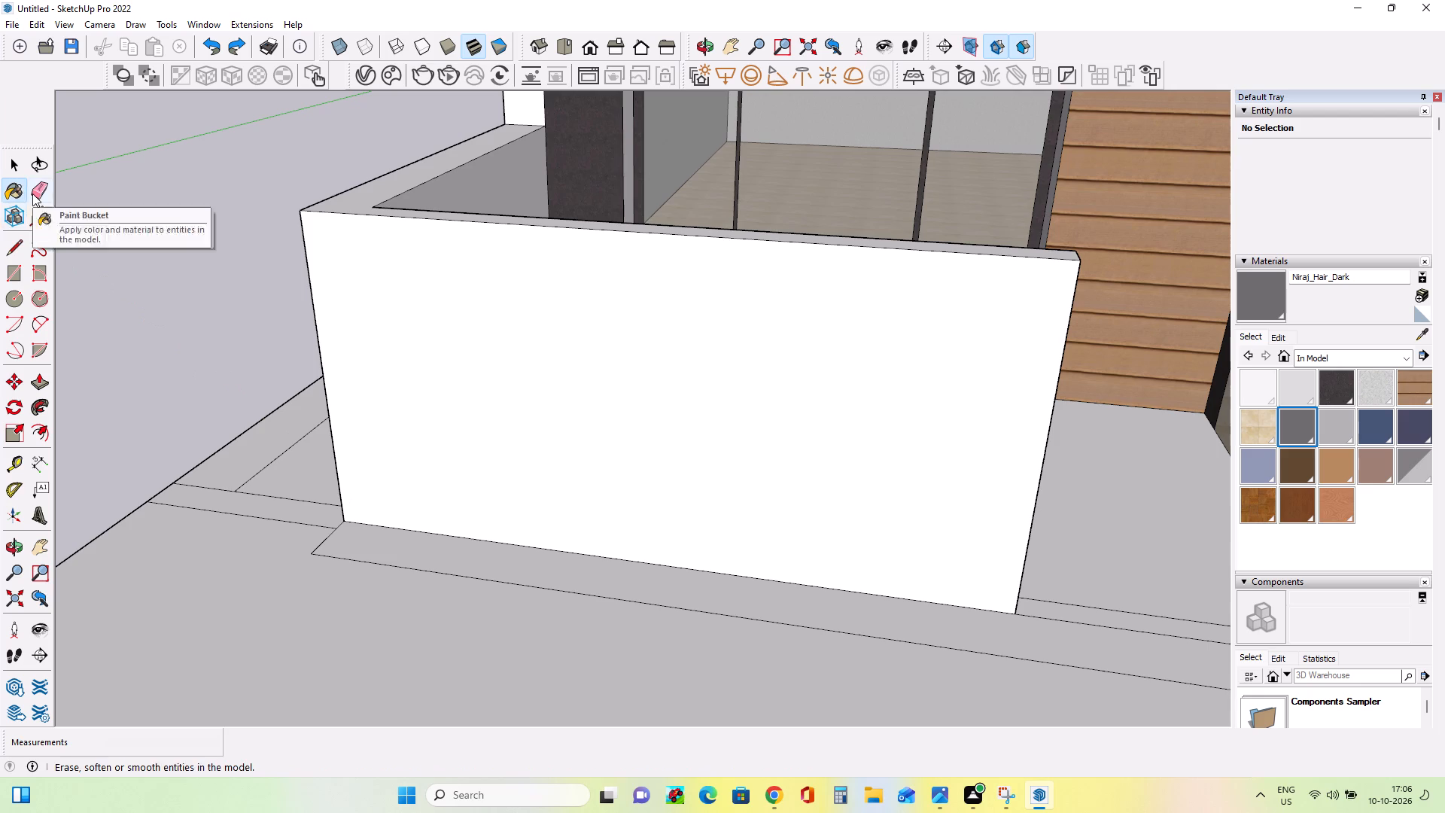
Compare the modelled front facade and its boundary walls with the reference image beside the house.
left_click(32, 193)
scroll(443, 521, "down", 3)
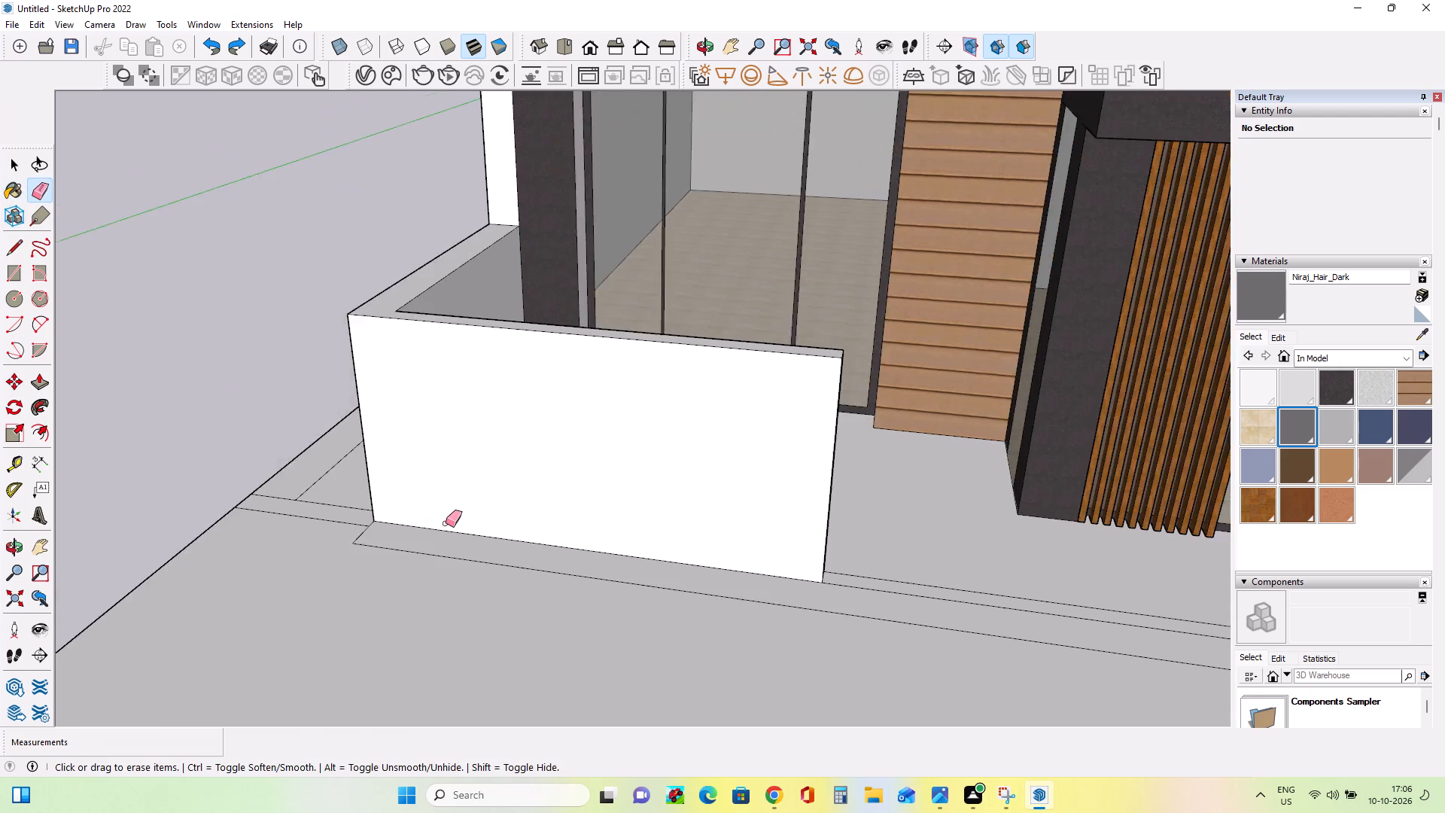
scroll(446, 523, "down", 13)
scroll(448, 525, "up", 1)
scroll(448, 525, "down", 1)
middle_click_drag(561, 606, 659, 553)
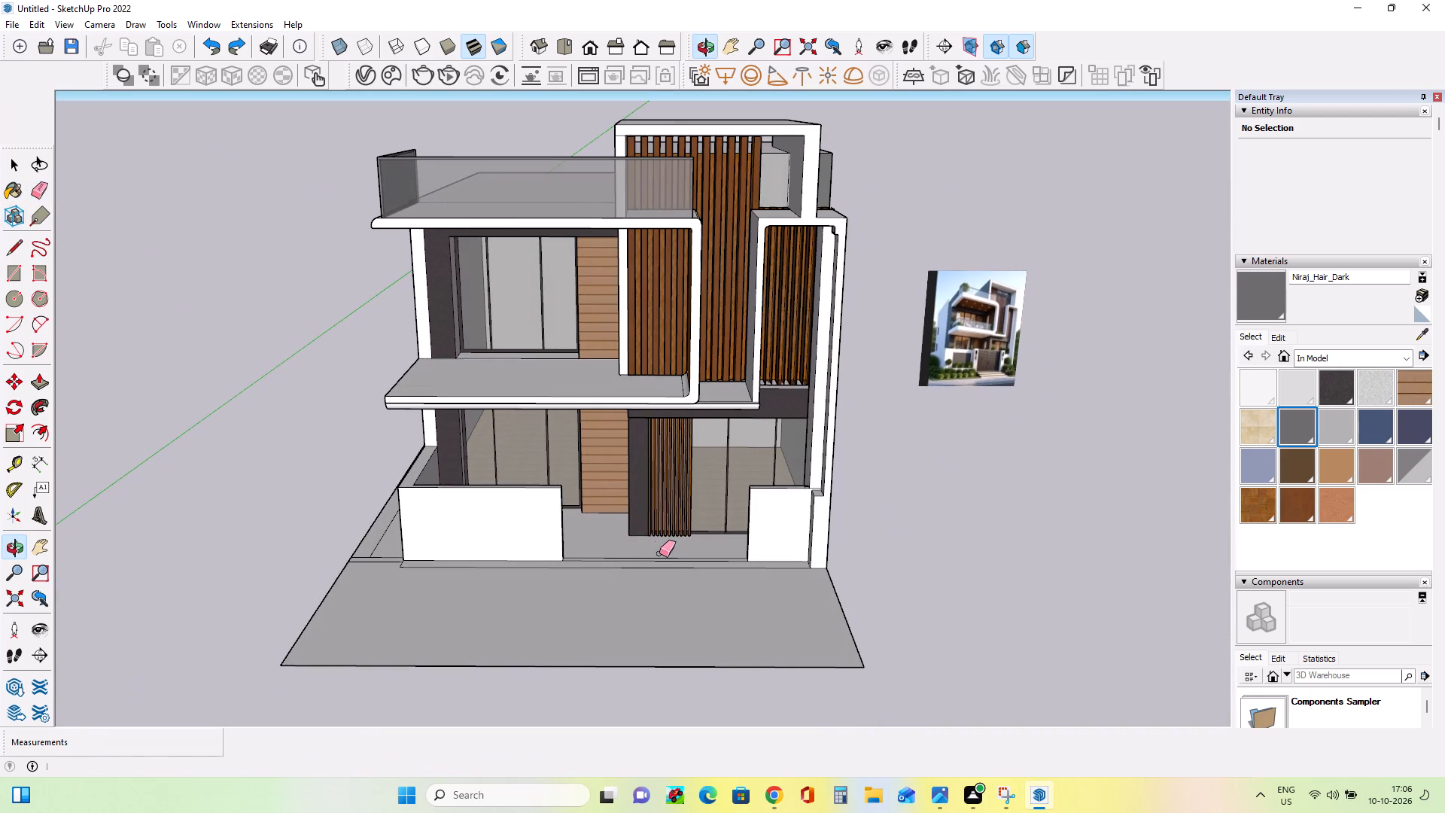
scroll(520, 544, "down", 2)
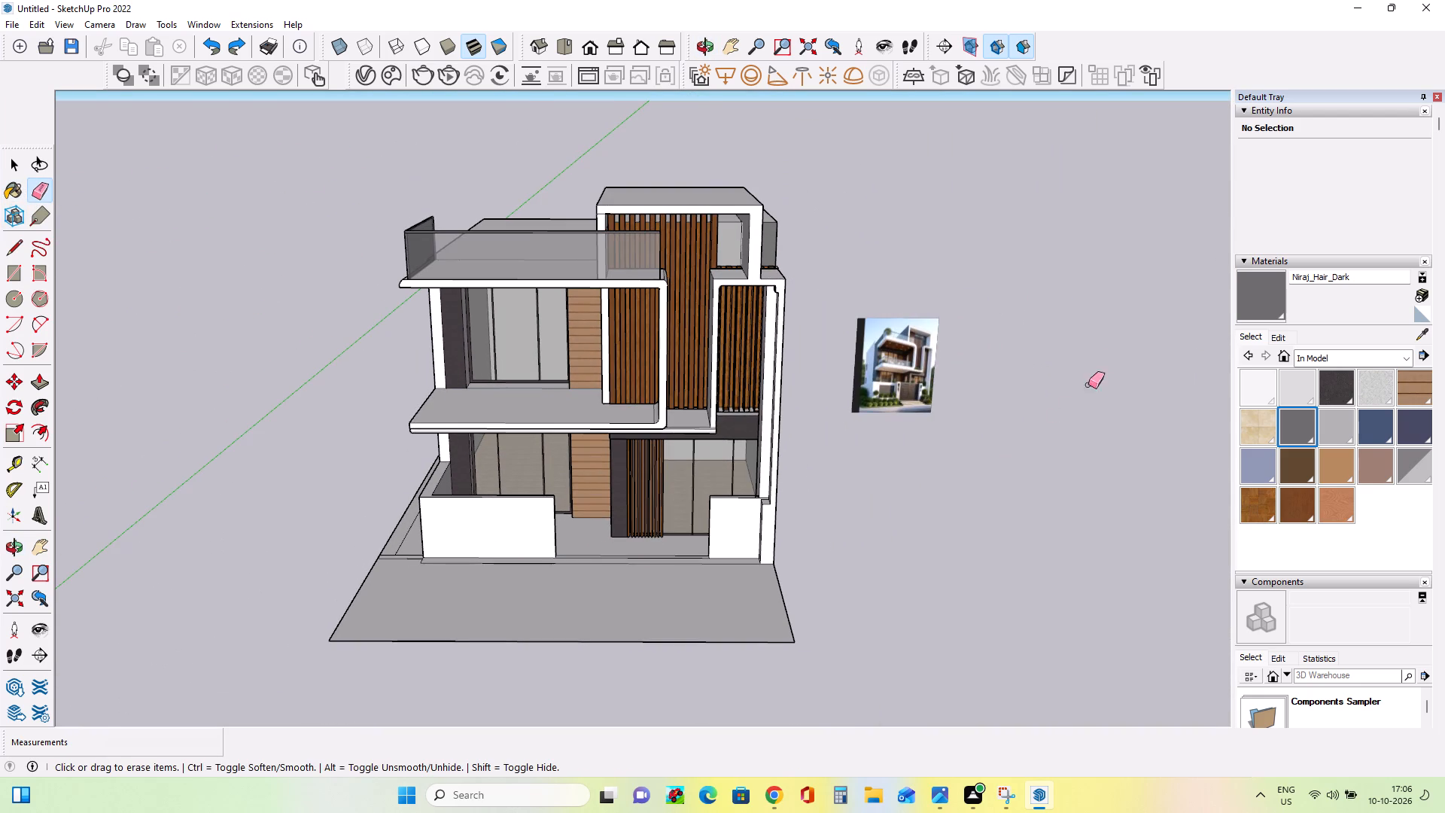
scroll(852, 342, "up", 8)
scroll(945, 428, "down", 2)
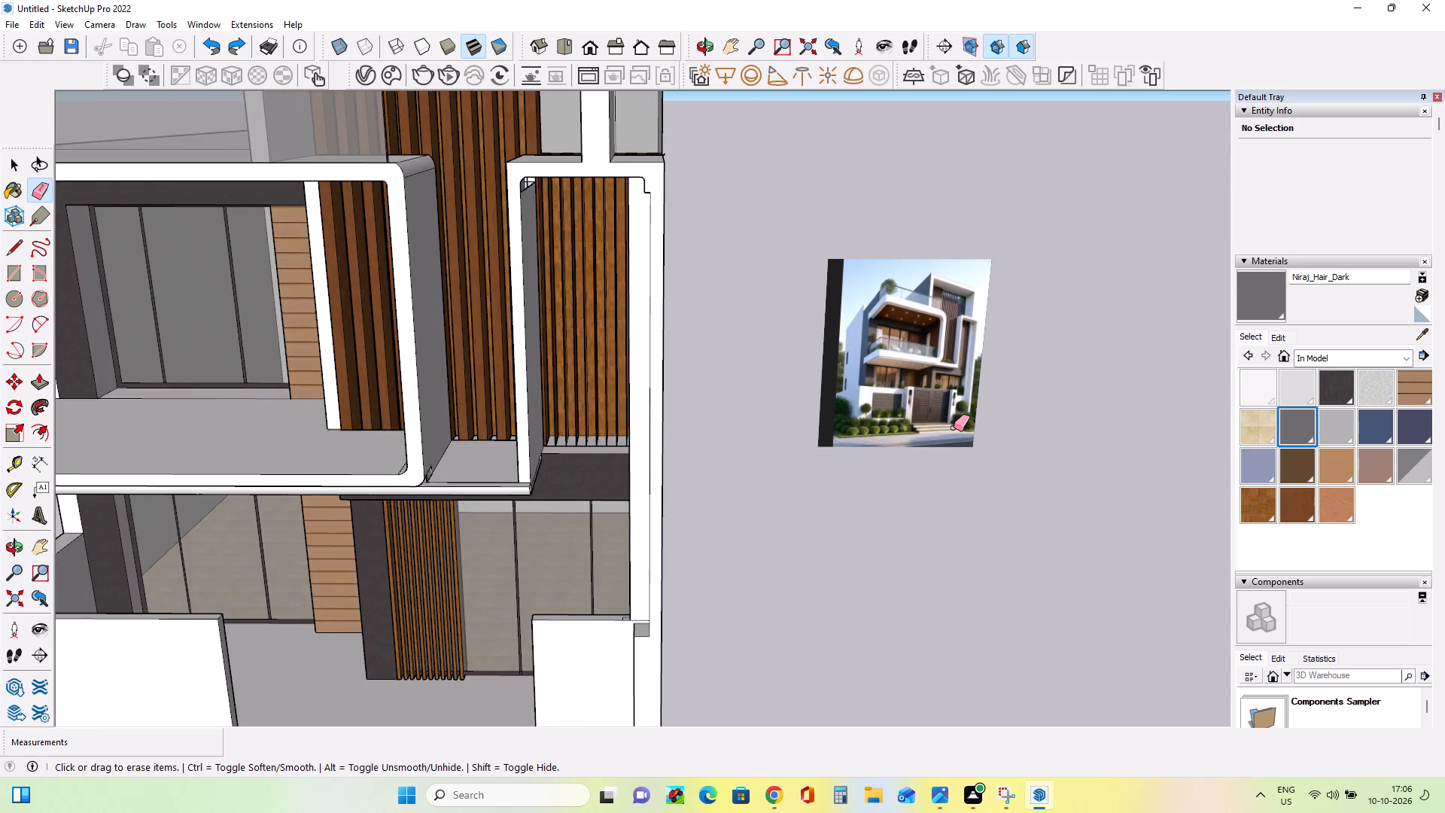
scroll(954, 428, "down", 4)
scroll(954, 428, "up", 5)
scroll(953, 422, "down", 8)
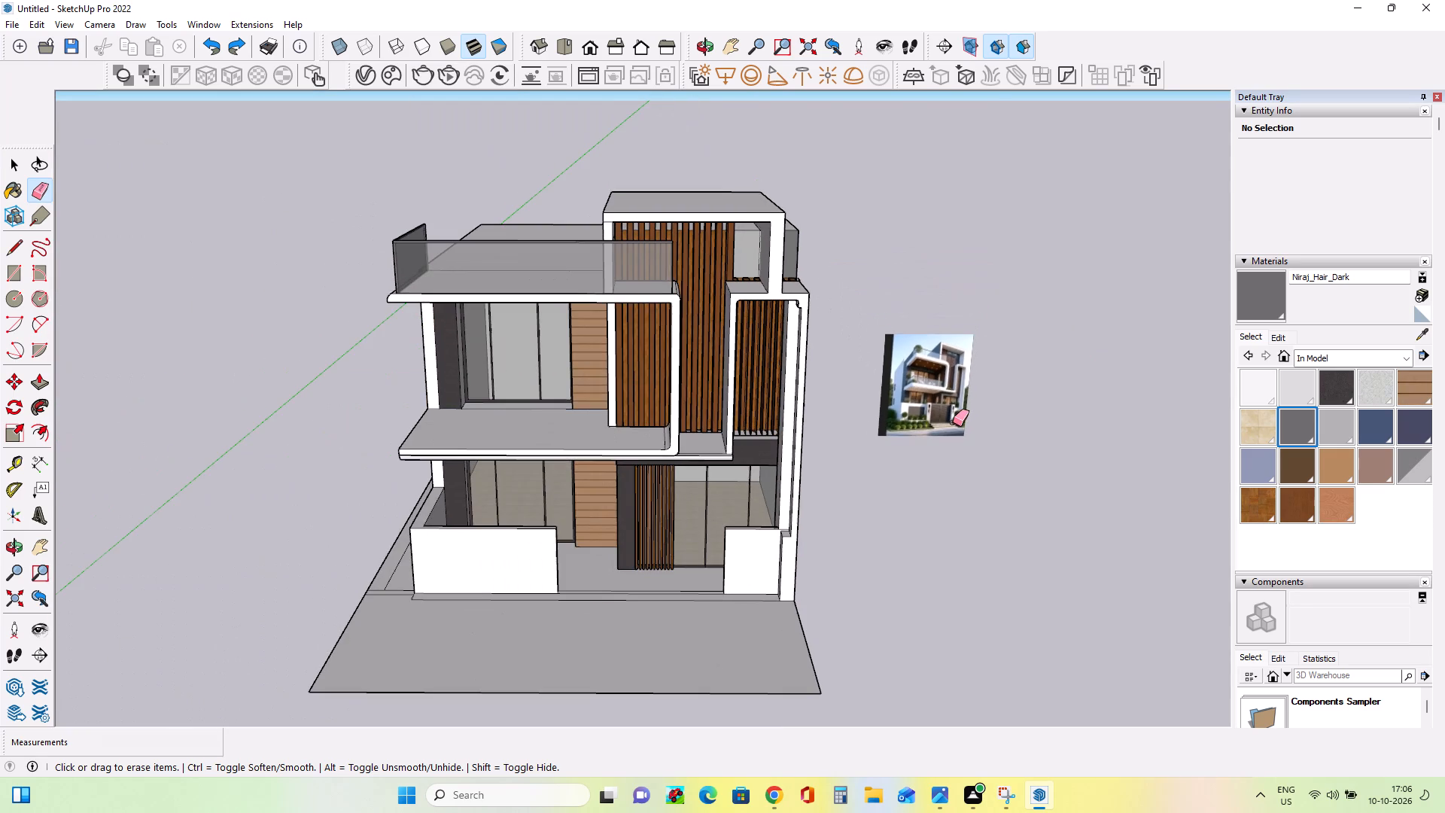
Push/Pull the end face of the terrace's side glass railing about 37' 4" to the rear corner of the roof.
left_click(13, 160)
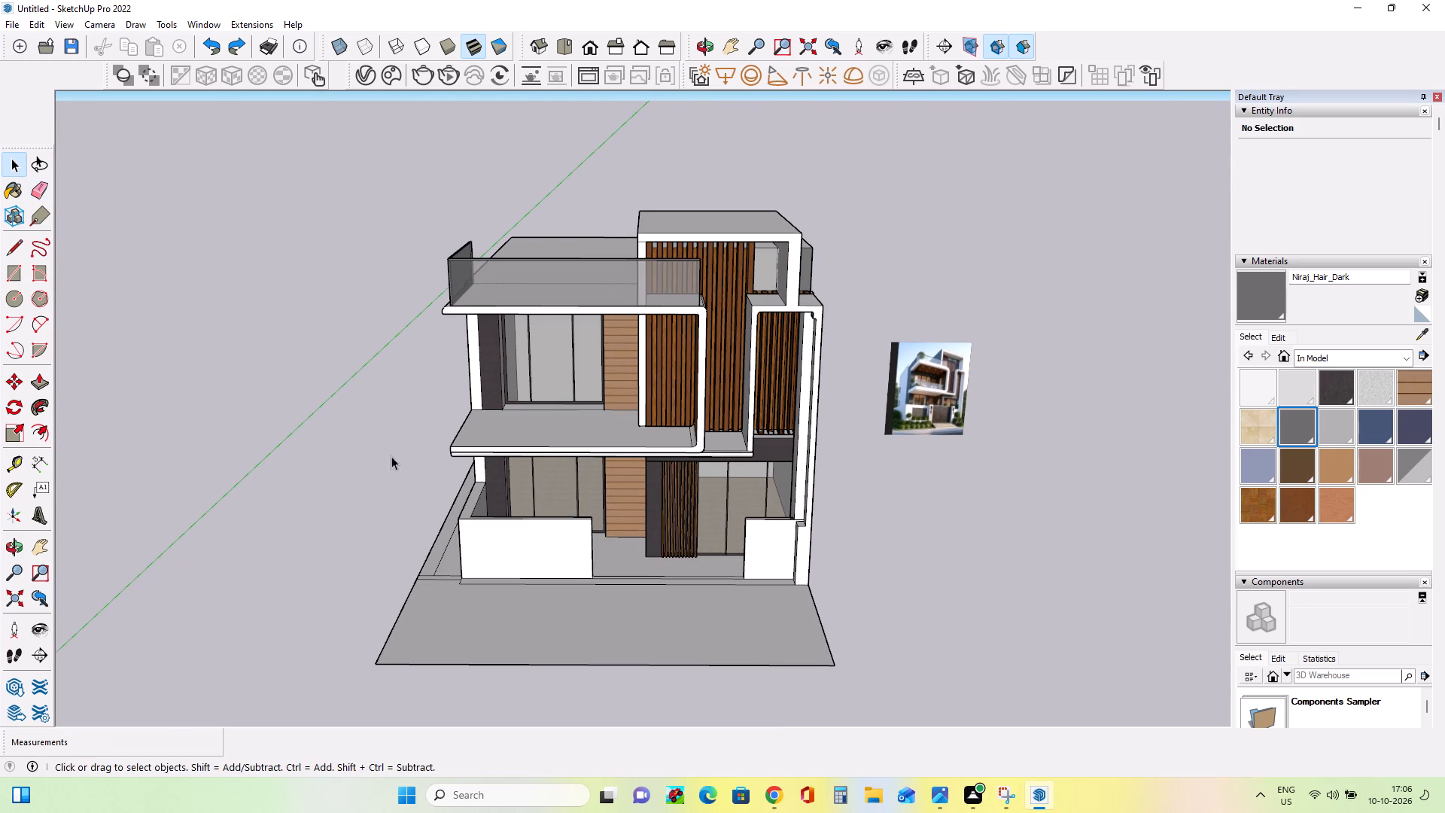
middle_click_drag(276, 470, 1091, 387)
middle_click_drag(522, 431, 787, 586)
scroll(802, 360, "up", 2)
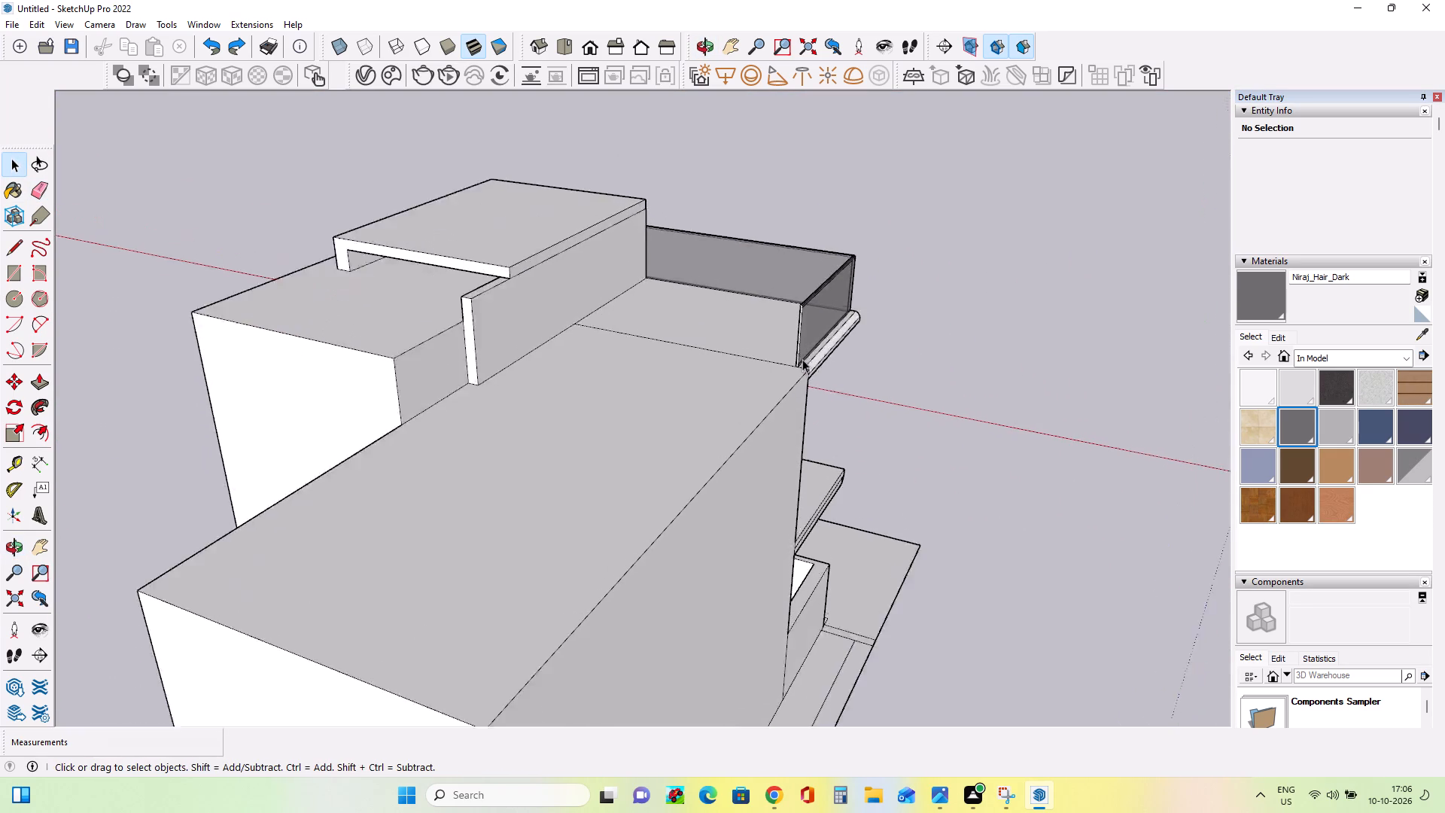
scroll(802, 359, "up", 5)
middle_click_drag(783, 373, 840, 370)
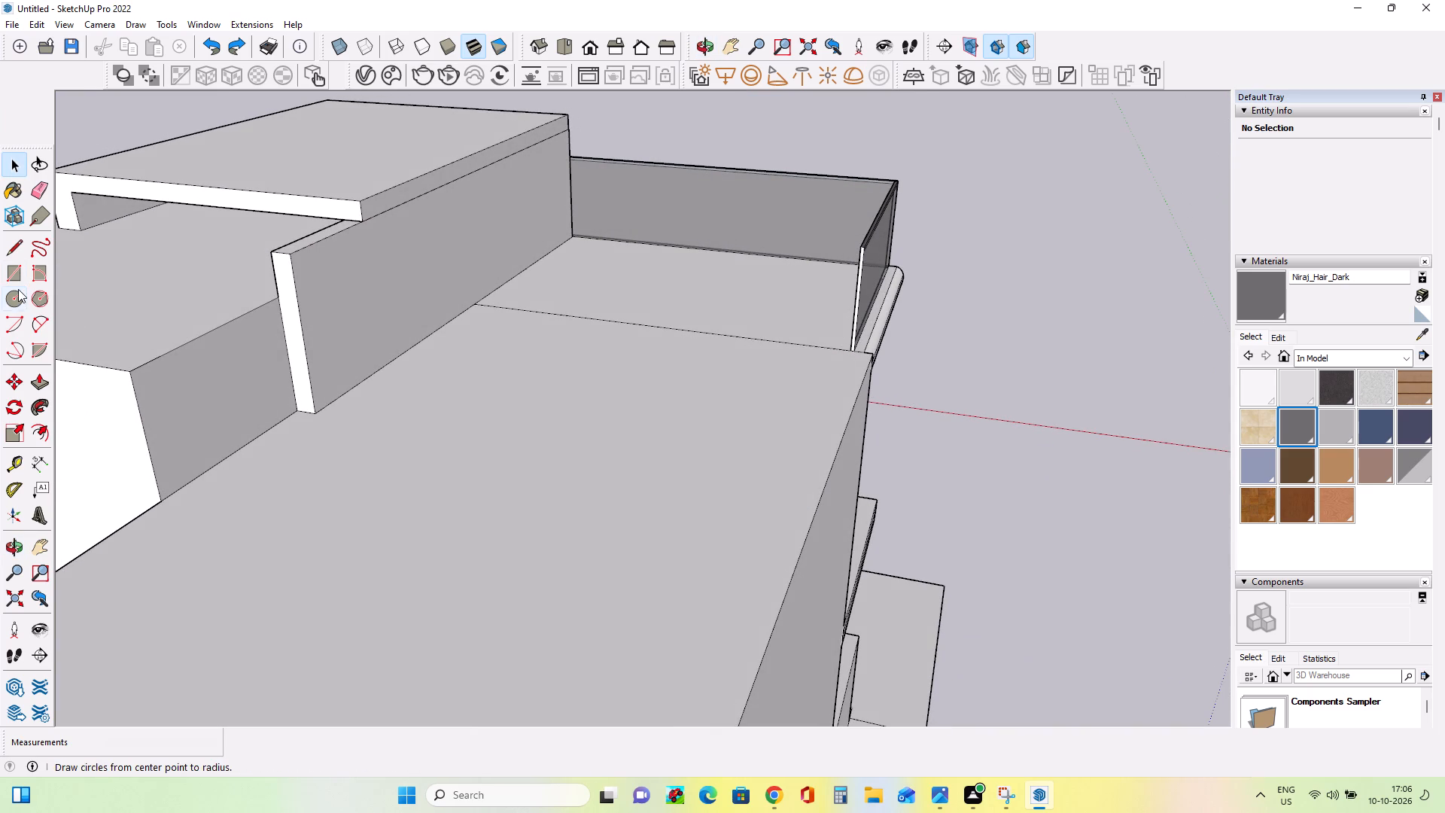
left_click(37, 383)
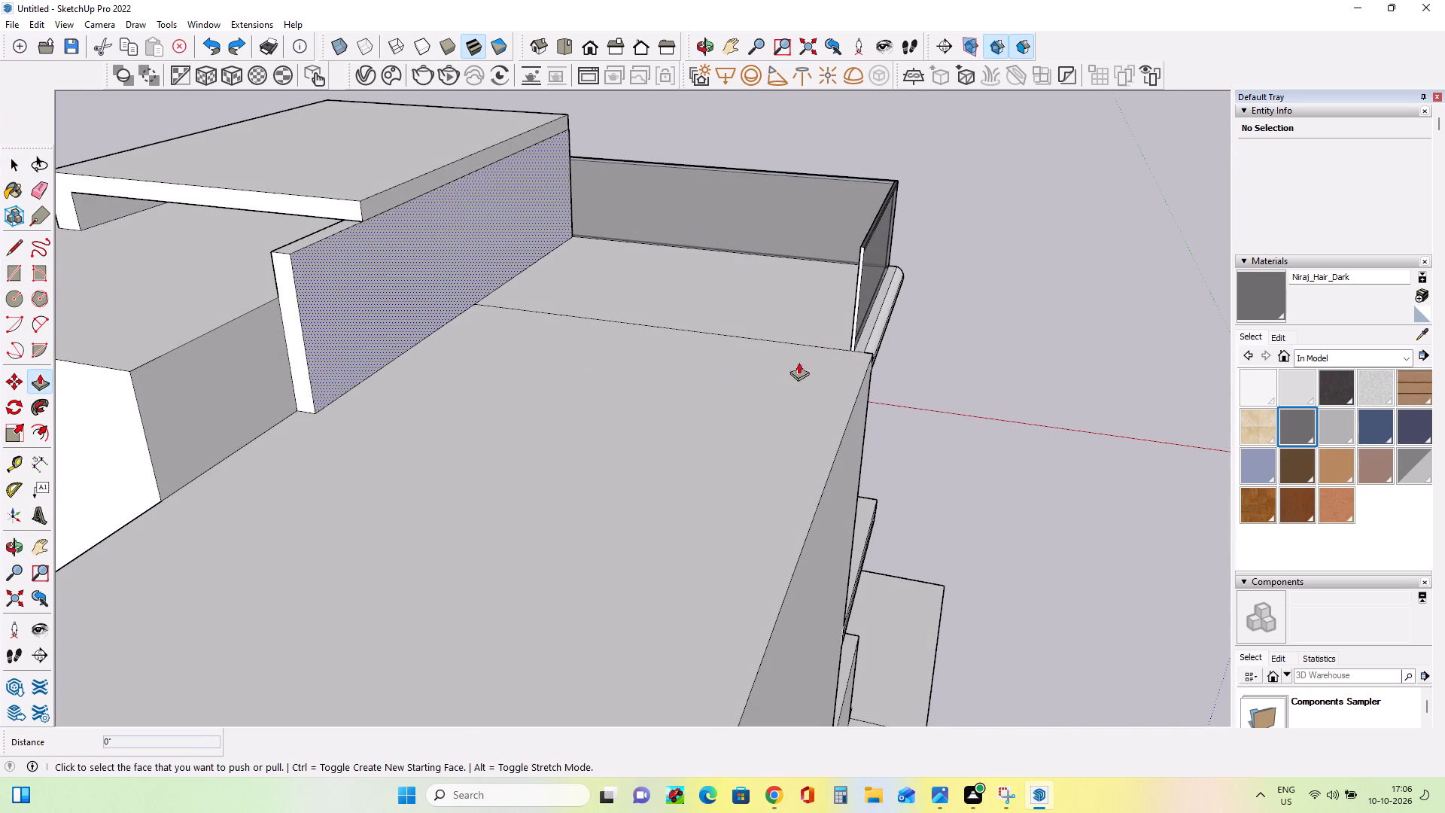
left_click(853, 325)
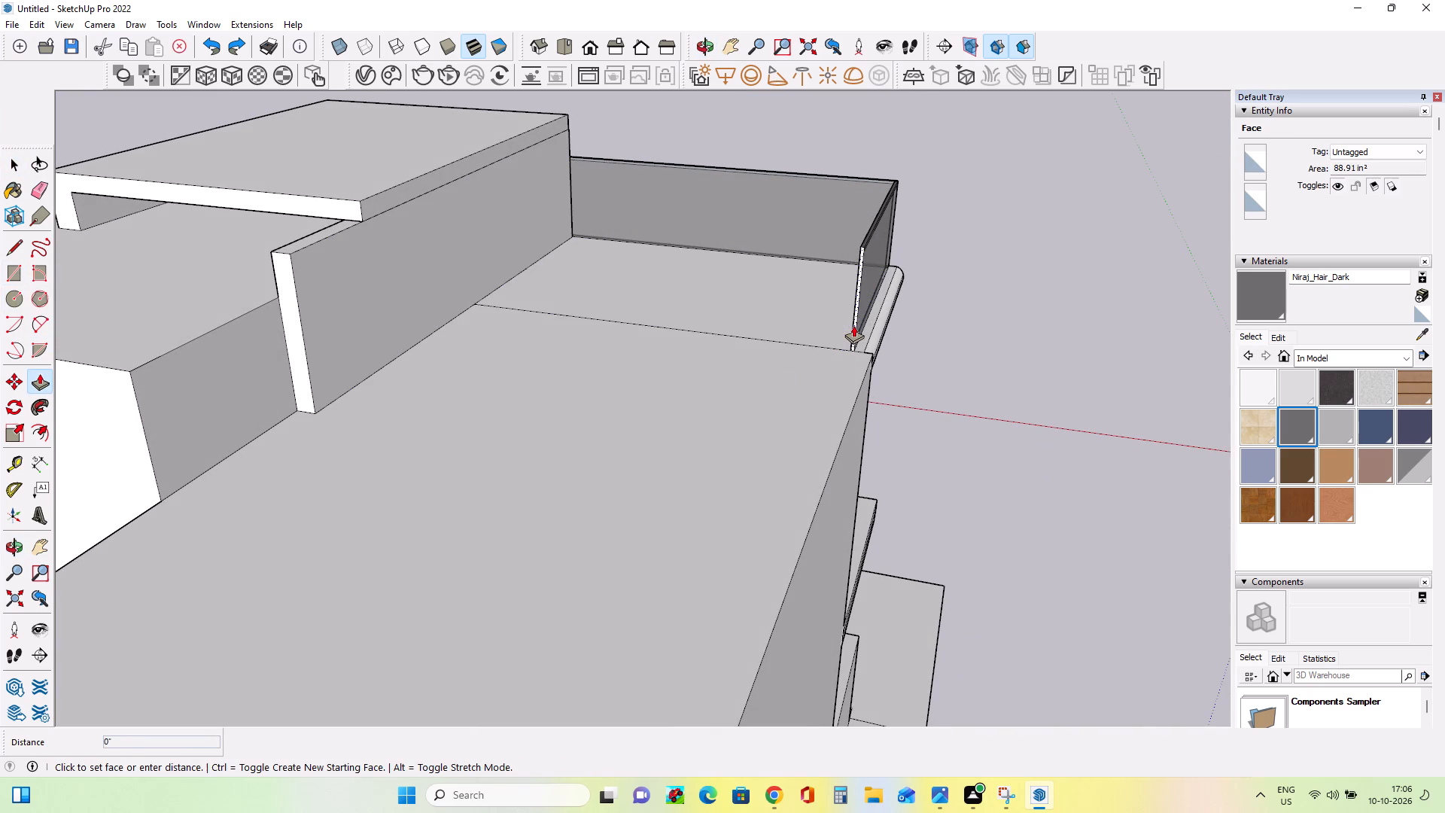
scroll(737, 474, "down", 8)
middle_click_drag(747, 503, 564, 451)
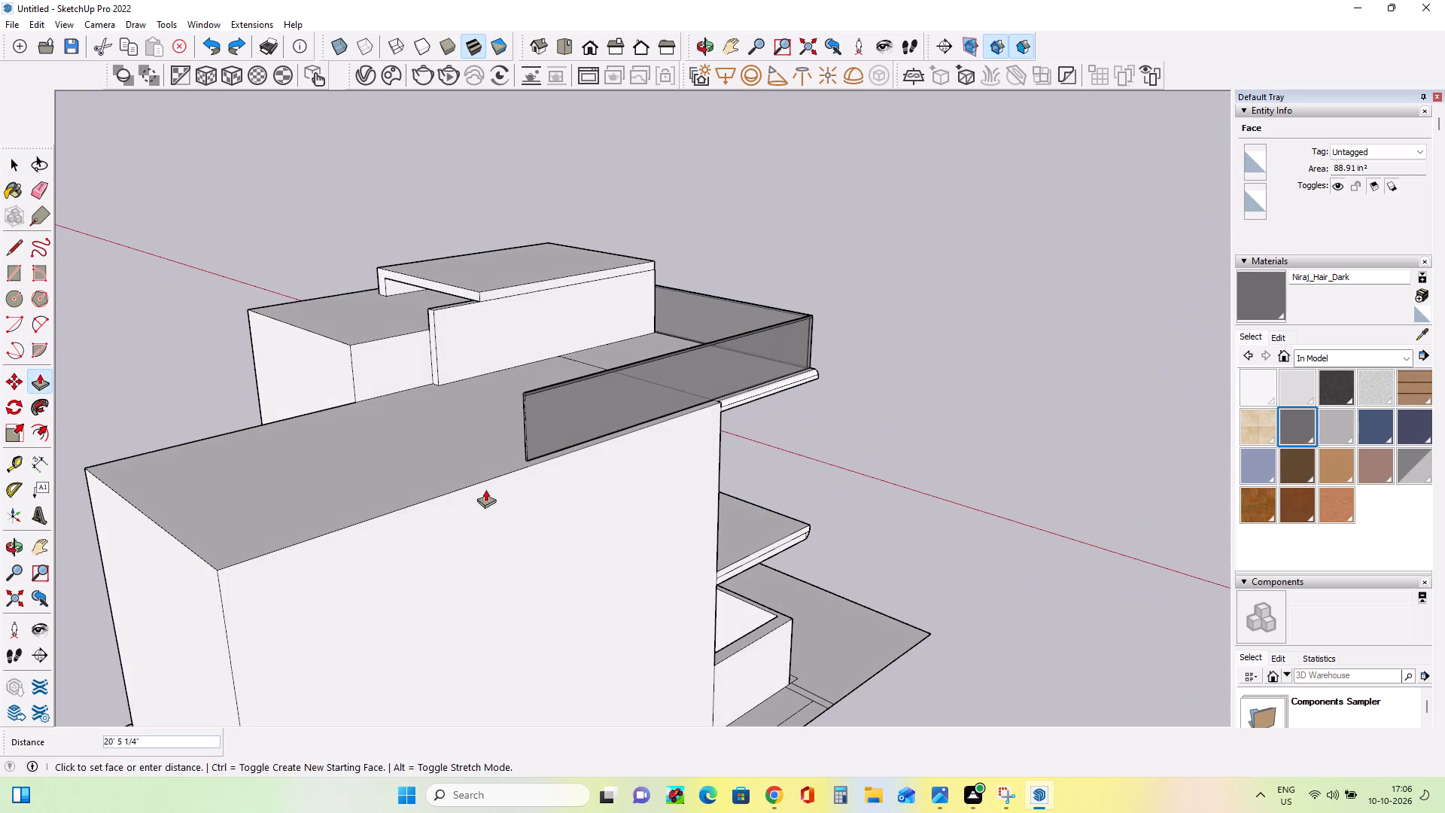
left_click(213, 573)
Draw a vertical line about 28' 10" long on the side wall near its front corner, from base to roof edge.
middle_click_drag(534, 586, 238, 534)
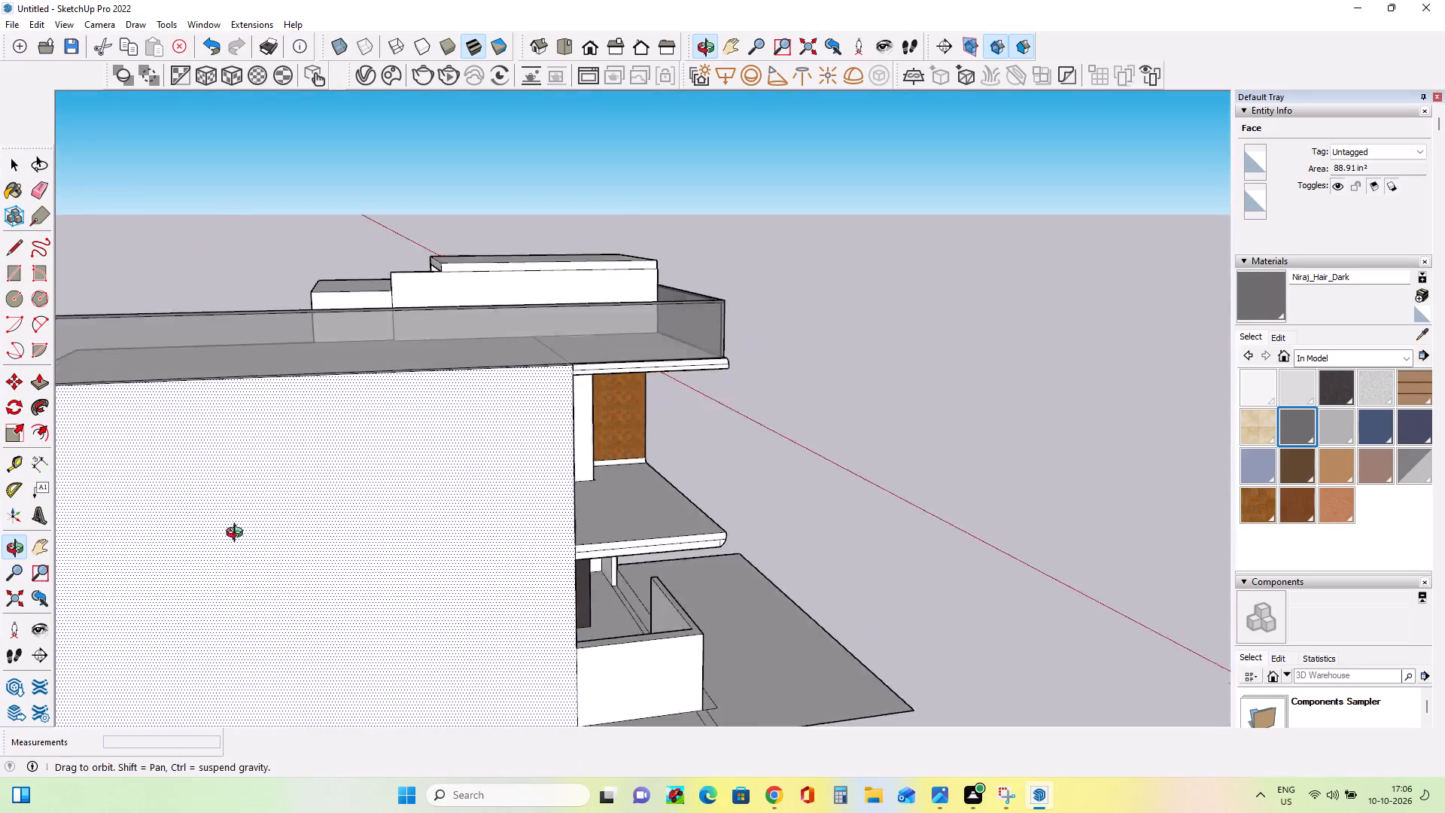
middle_click_drag(238, 534, 0, 575)
middle_click_drag(776, 434, 847, 386)
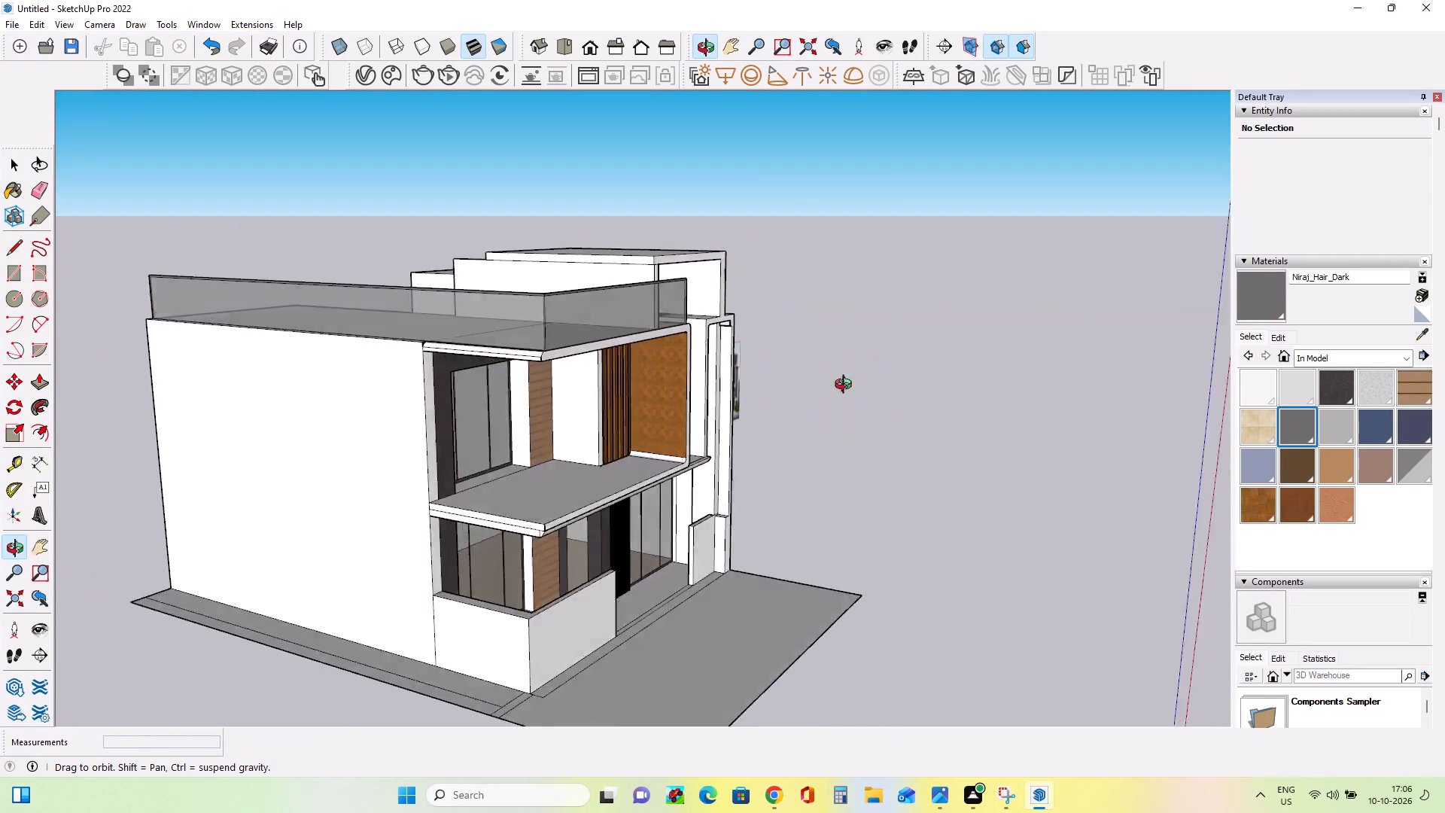
middle_click_drag(847, 386, 905, 361)
middle_click_drag(534, 525, 614, 506)
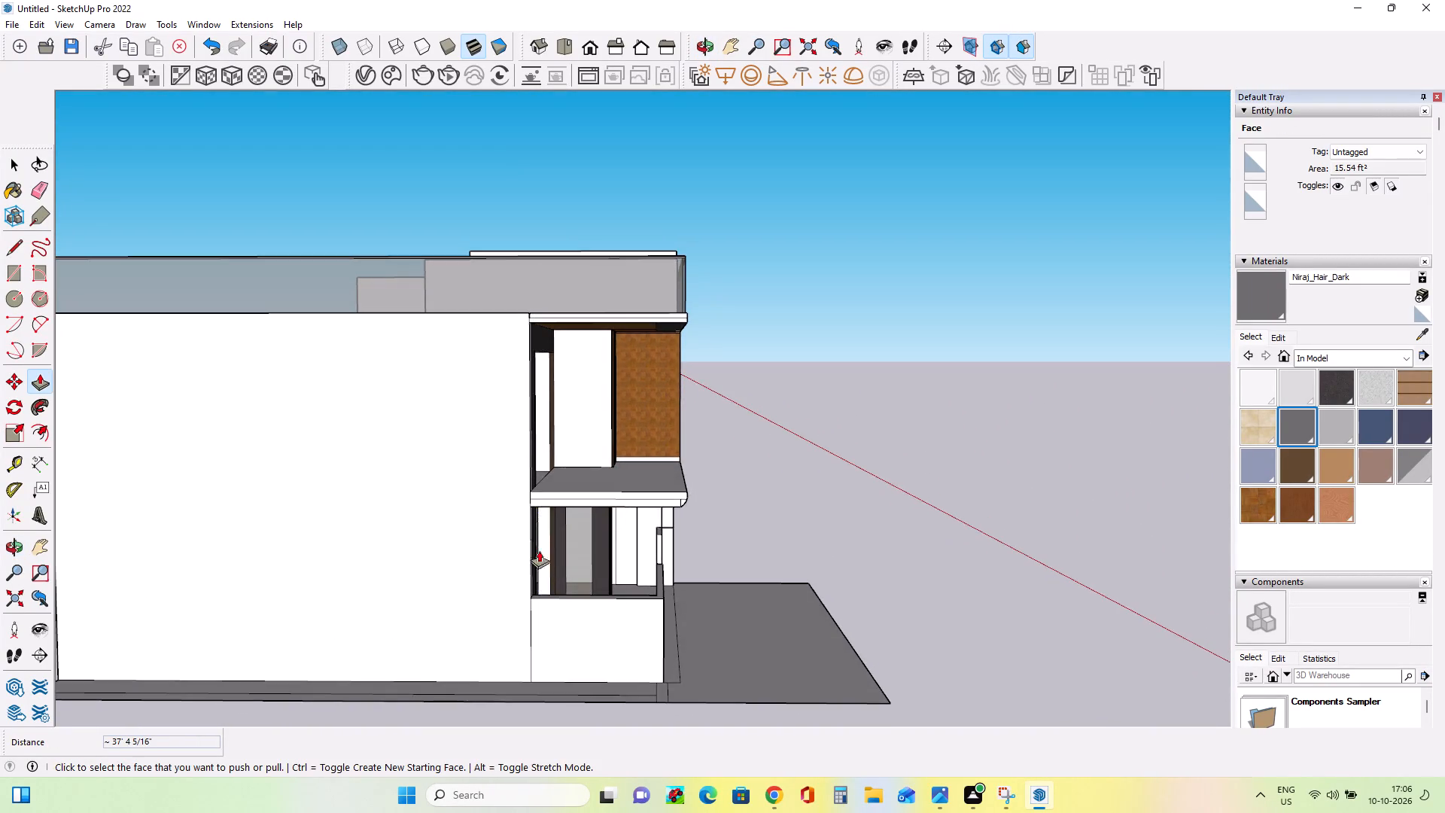
scroll(556, 559, "down", 3)
middle_click_drag(537, 629, 562, 592)
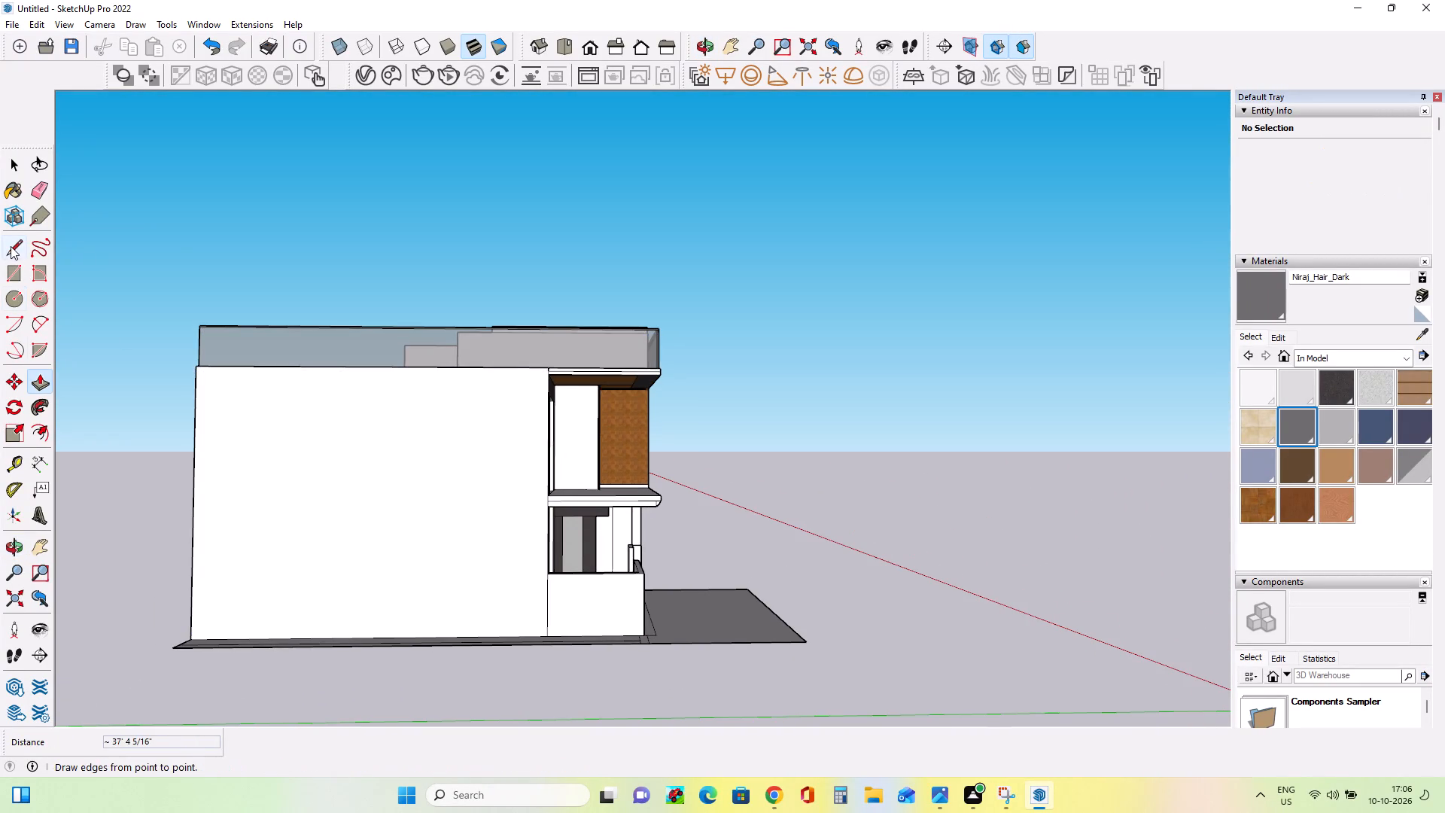
left_click(11, 246)
left_click(514, 634)
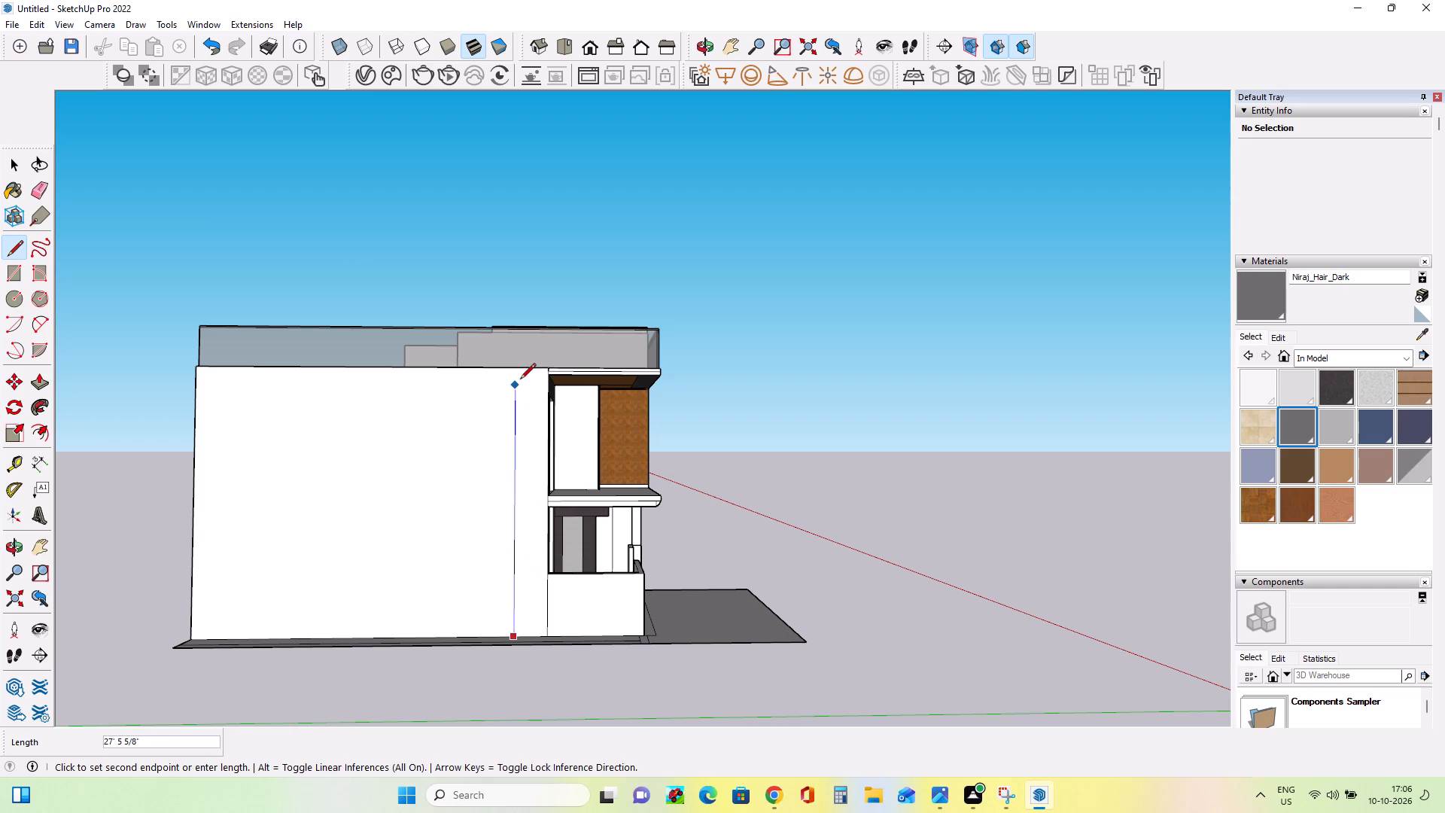
left_click(519, 370)
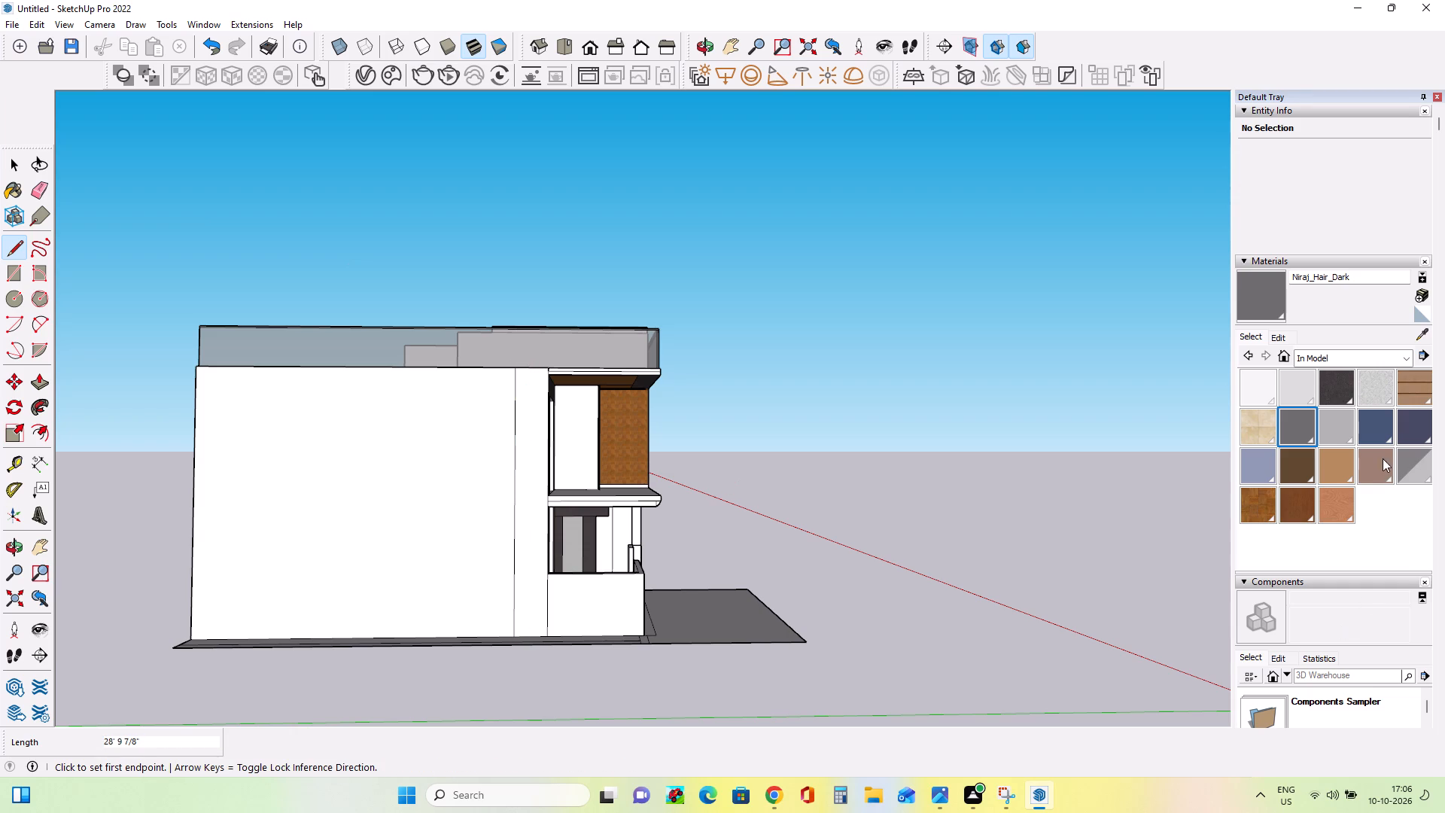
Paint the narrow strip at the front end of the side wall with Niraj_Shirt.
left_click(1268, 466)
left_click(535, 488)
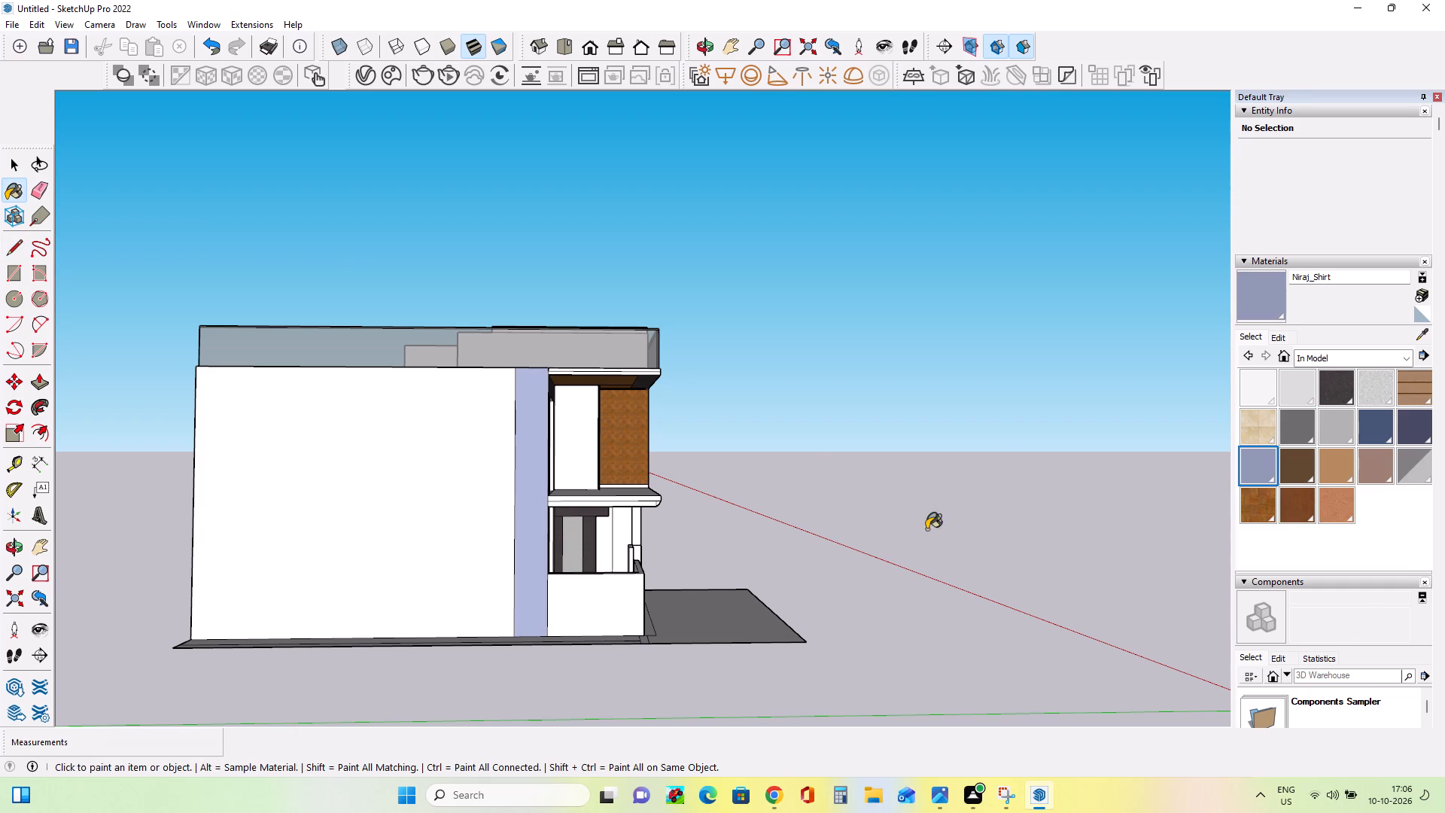
Move the reference image about 62' along the red axis to the other side of the house, beside the long side wall.
middle_click_drag(789, 583, 468, 647)
middle_click_drag(512, 589, 344, 586)
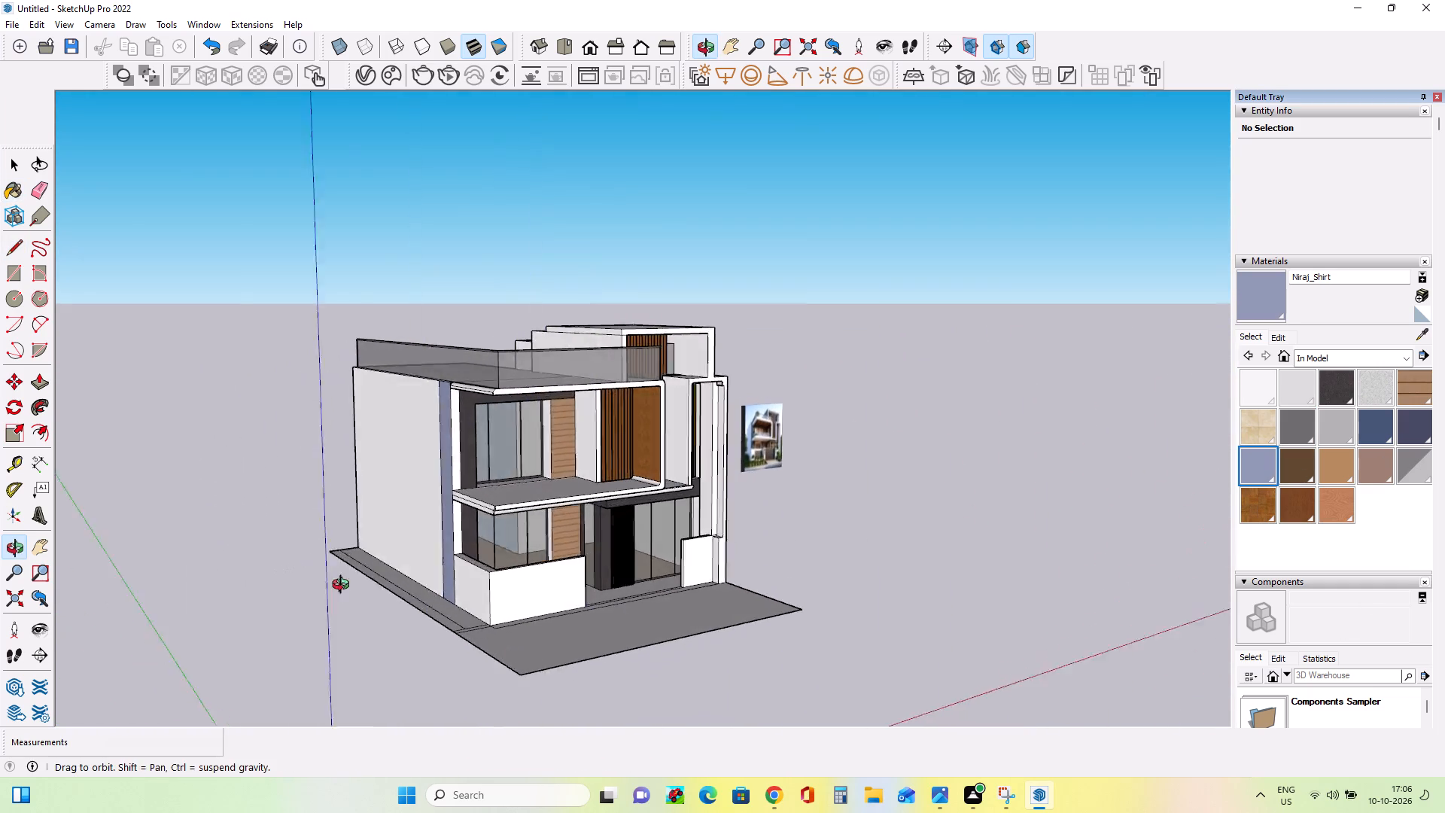
middle_click_drag(344, 586, 296, 595)
scroll(795, 467, "up", 2)
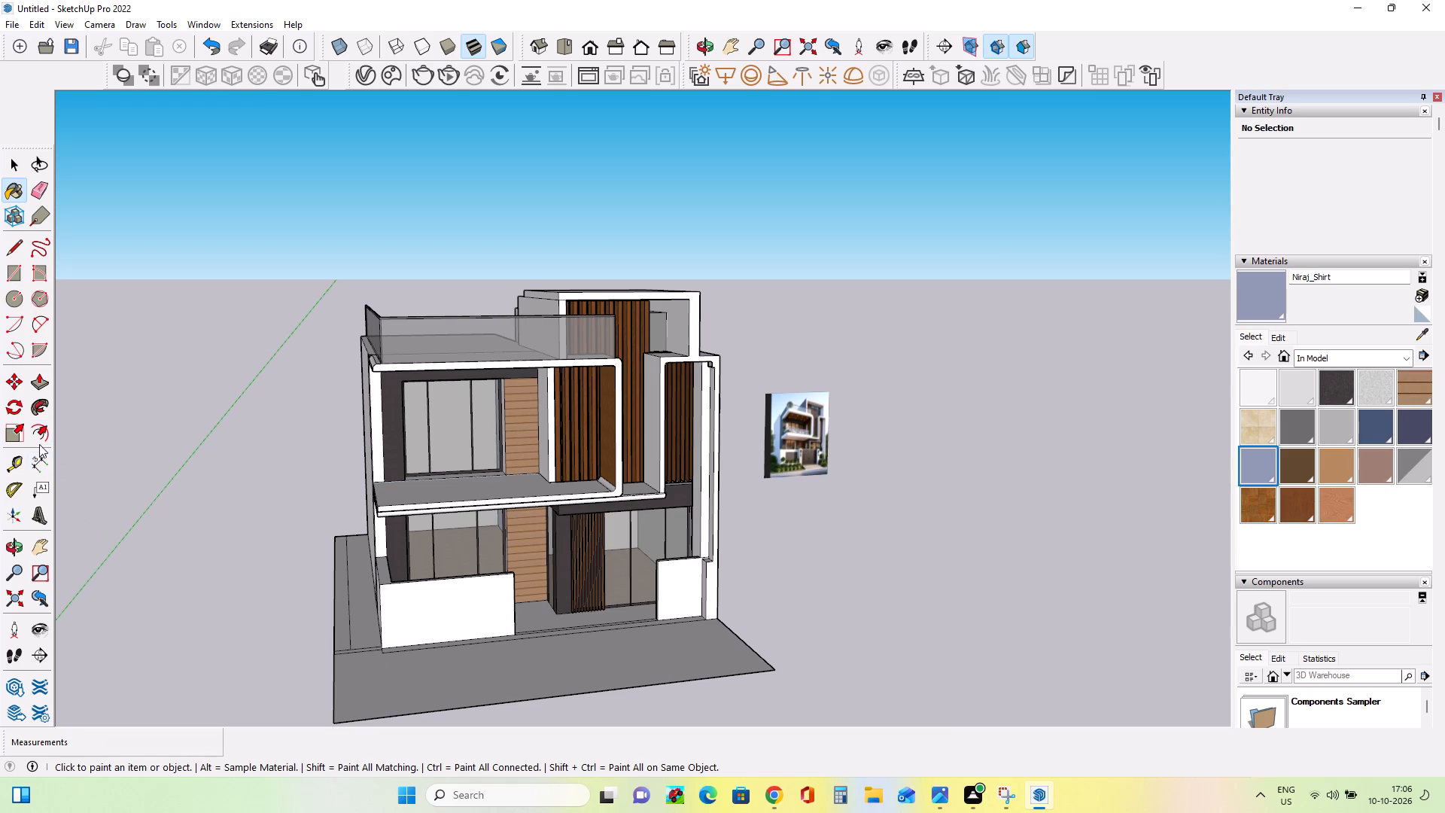
left_click(12, 169)
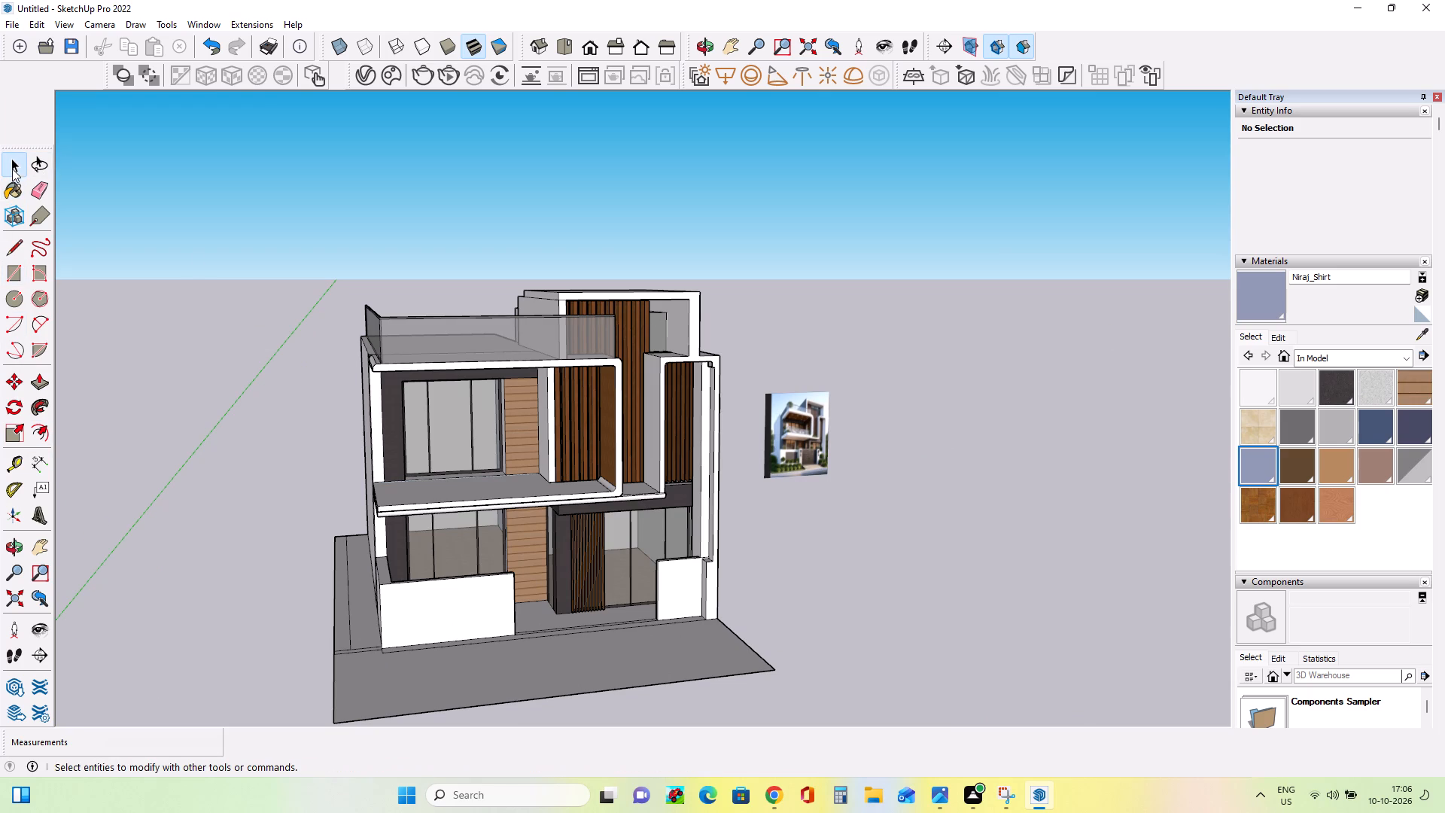
left_click(785, 461)
left_click(8, 385)
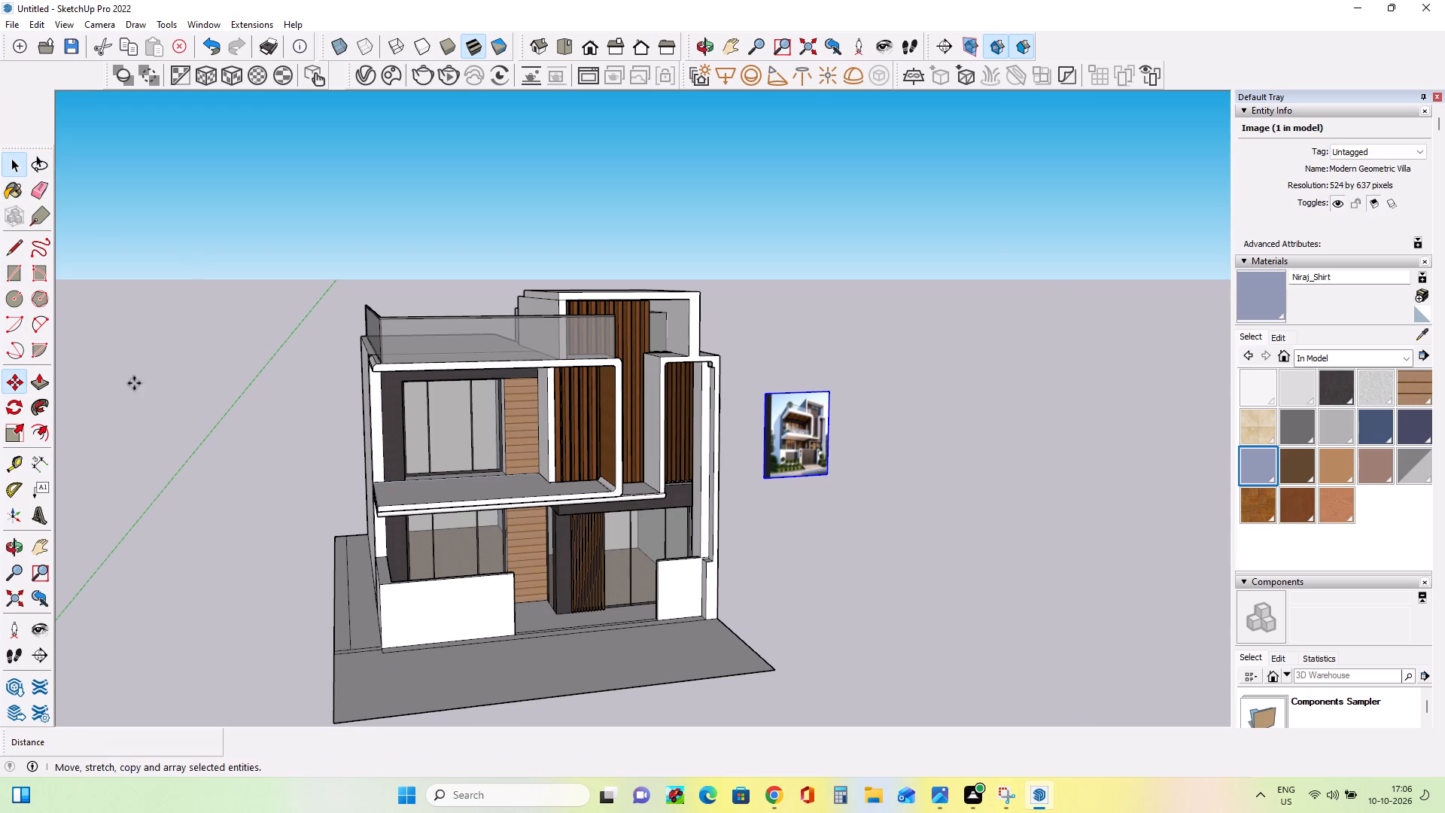
left_click_drag(811, 459, 251, 499)
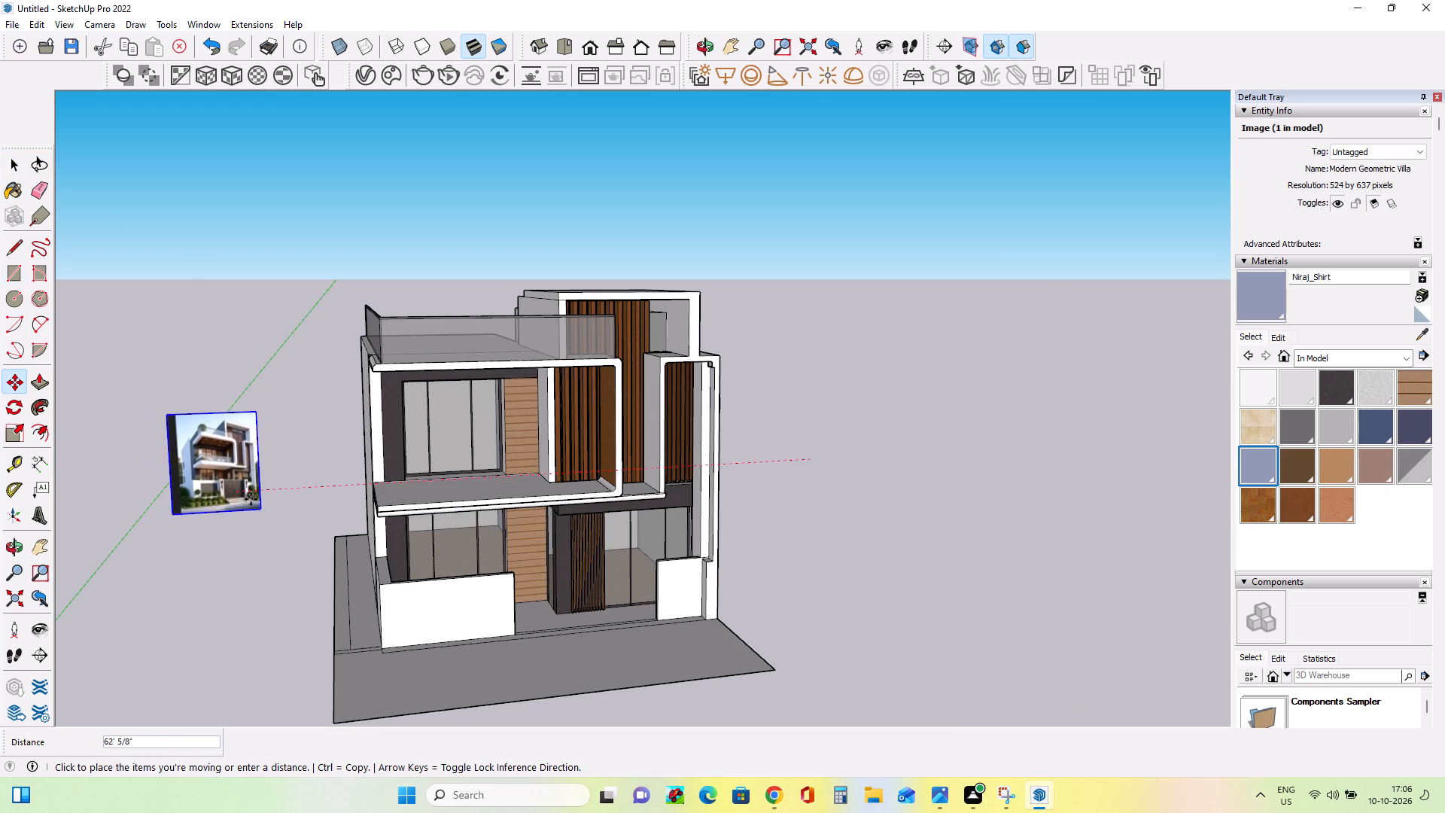
left_click_drag(251, 499, 251, 499)
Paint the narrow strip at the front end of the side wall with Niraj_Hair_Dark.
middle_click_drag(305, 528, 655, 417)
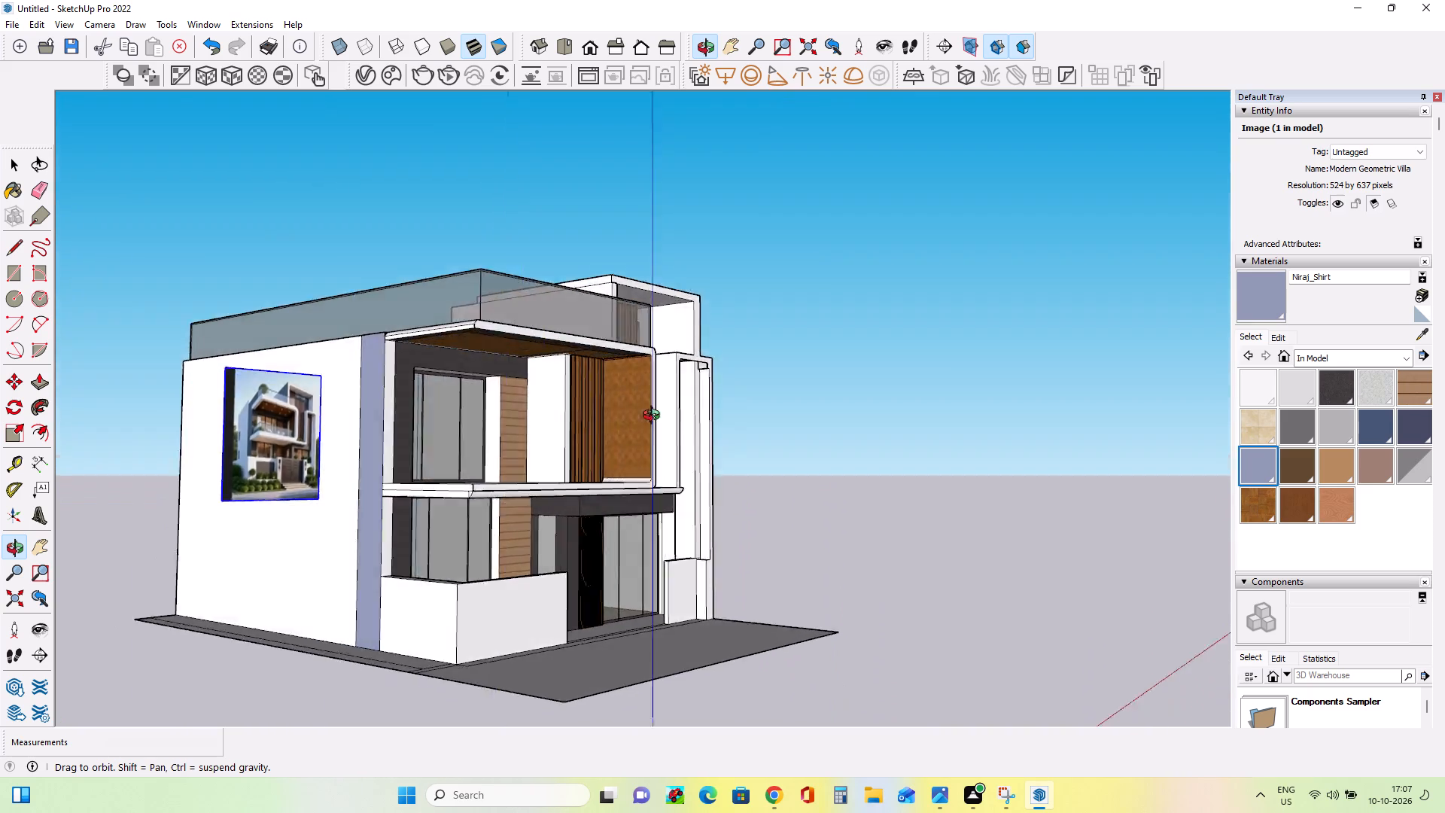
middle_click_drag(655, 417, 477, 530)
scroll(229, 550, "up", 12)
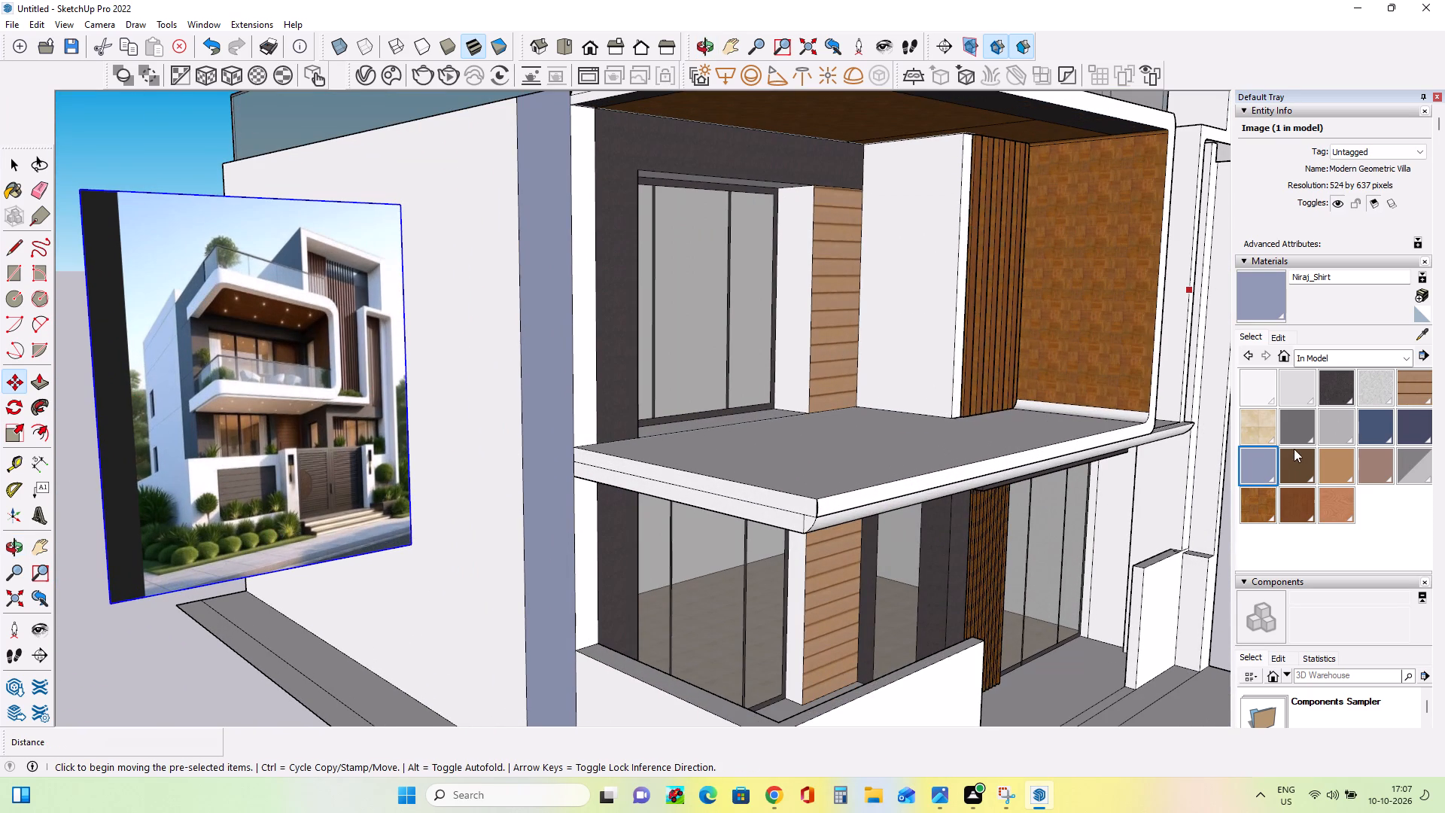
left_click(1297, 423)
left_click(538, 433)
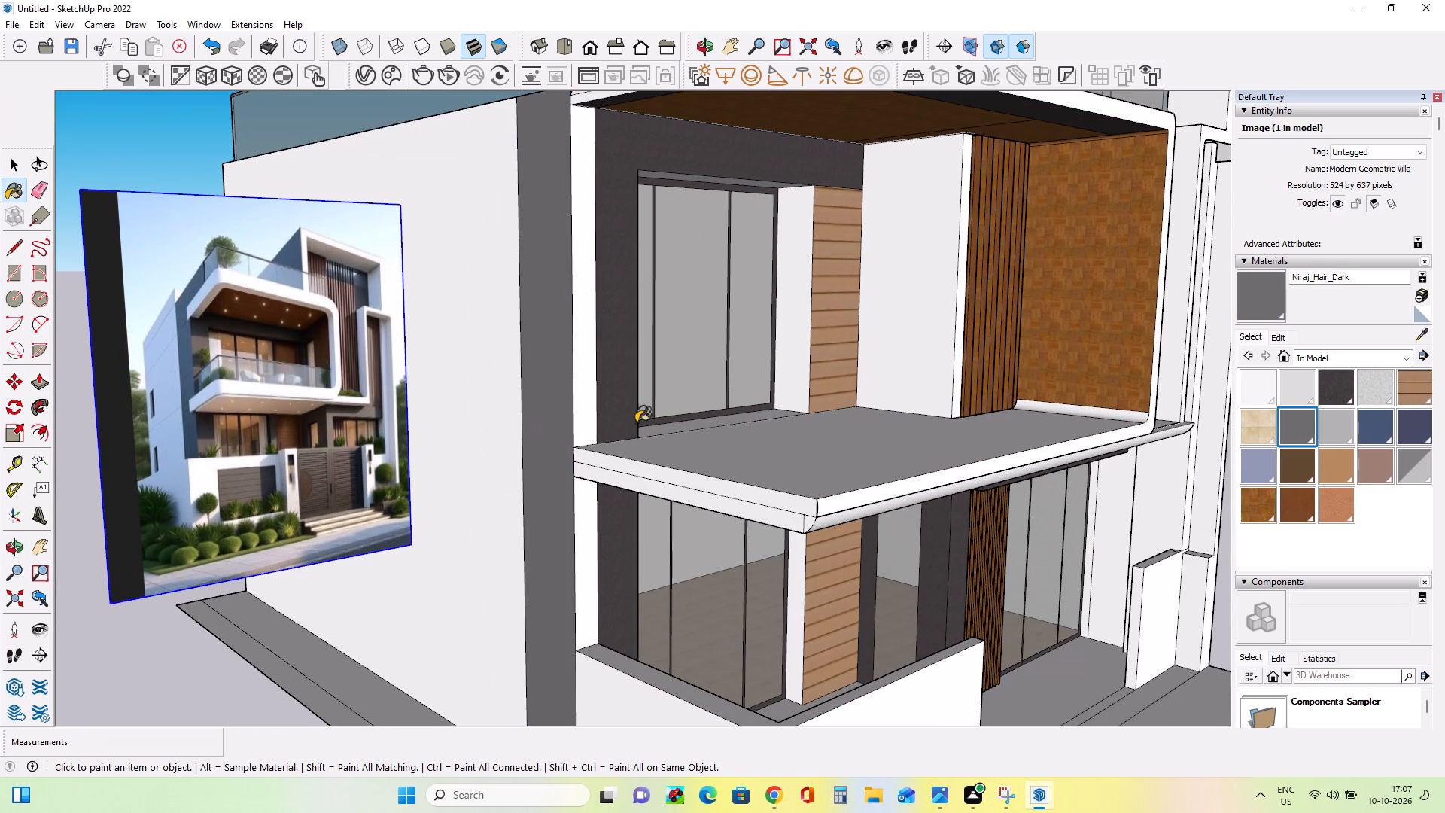
Compare the side wall and its front corner strip with the colours shown in the reference image.
middle_click_drag(636, 422, 663, 428)
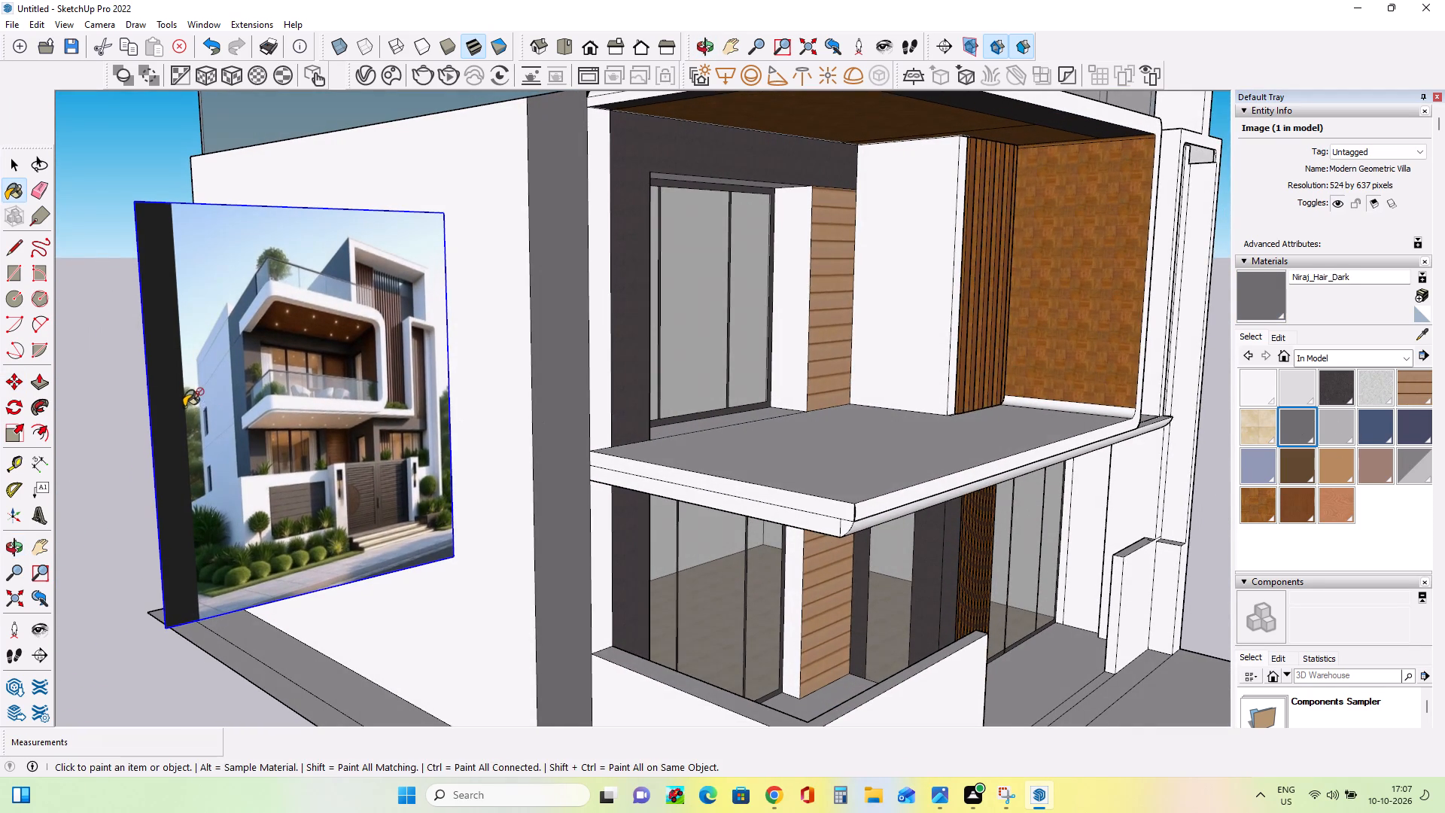
scroll(186, 406, "up", 3)
scroll(251, 391, "up", 1)
middle_click_drag(252, 391, 286, 381)
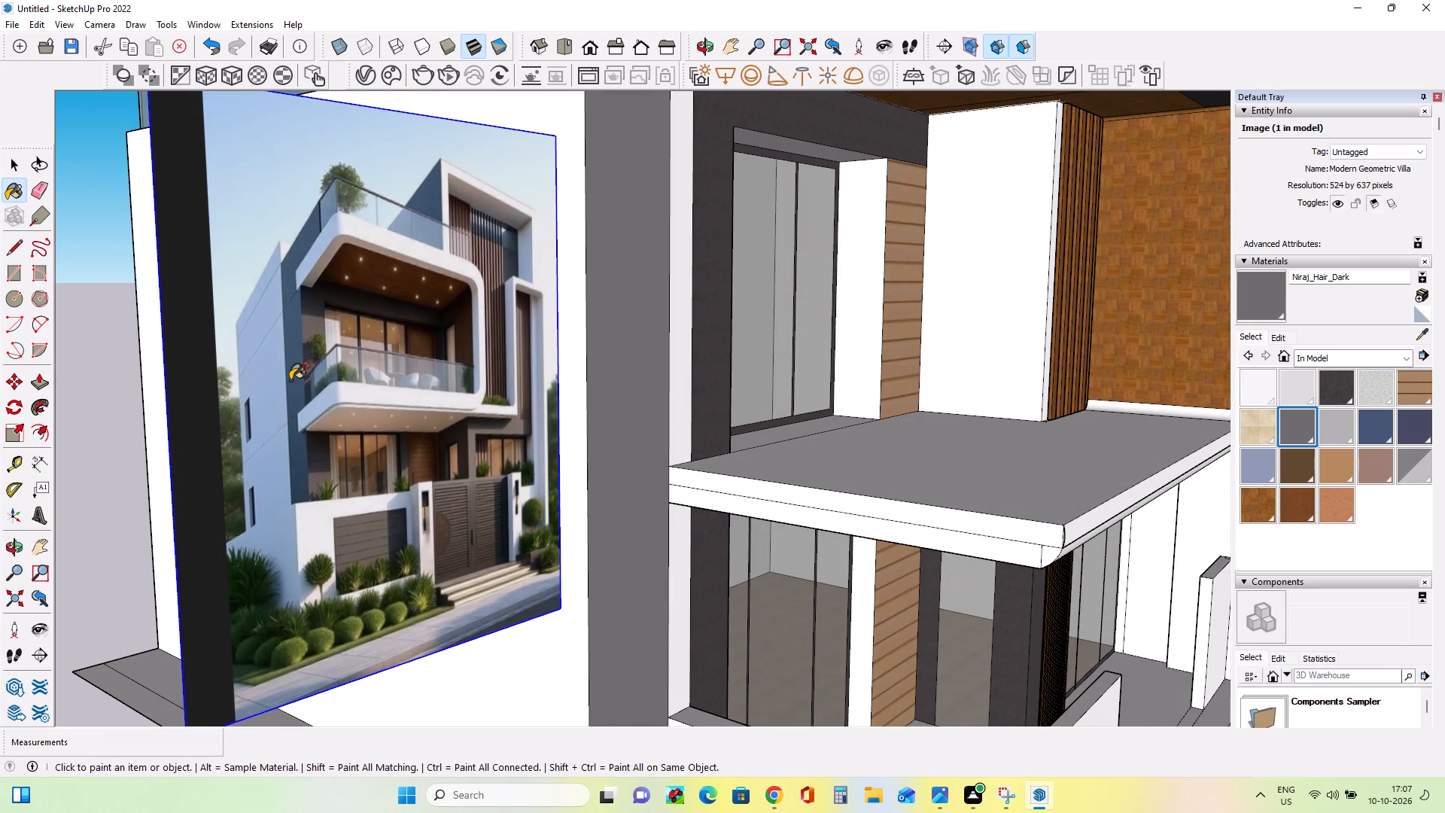
scroll(592, 262, "down", 5)
middle_click_drag(611, 282, 625, 337)
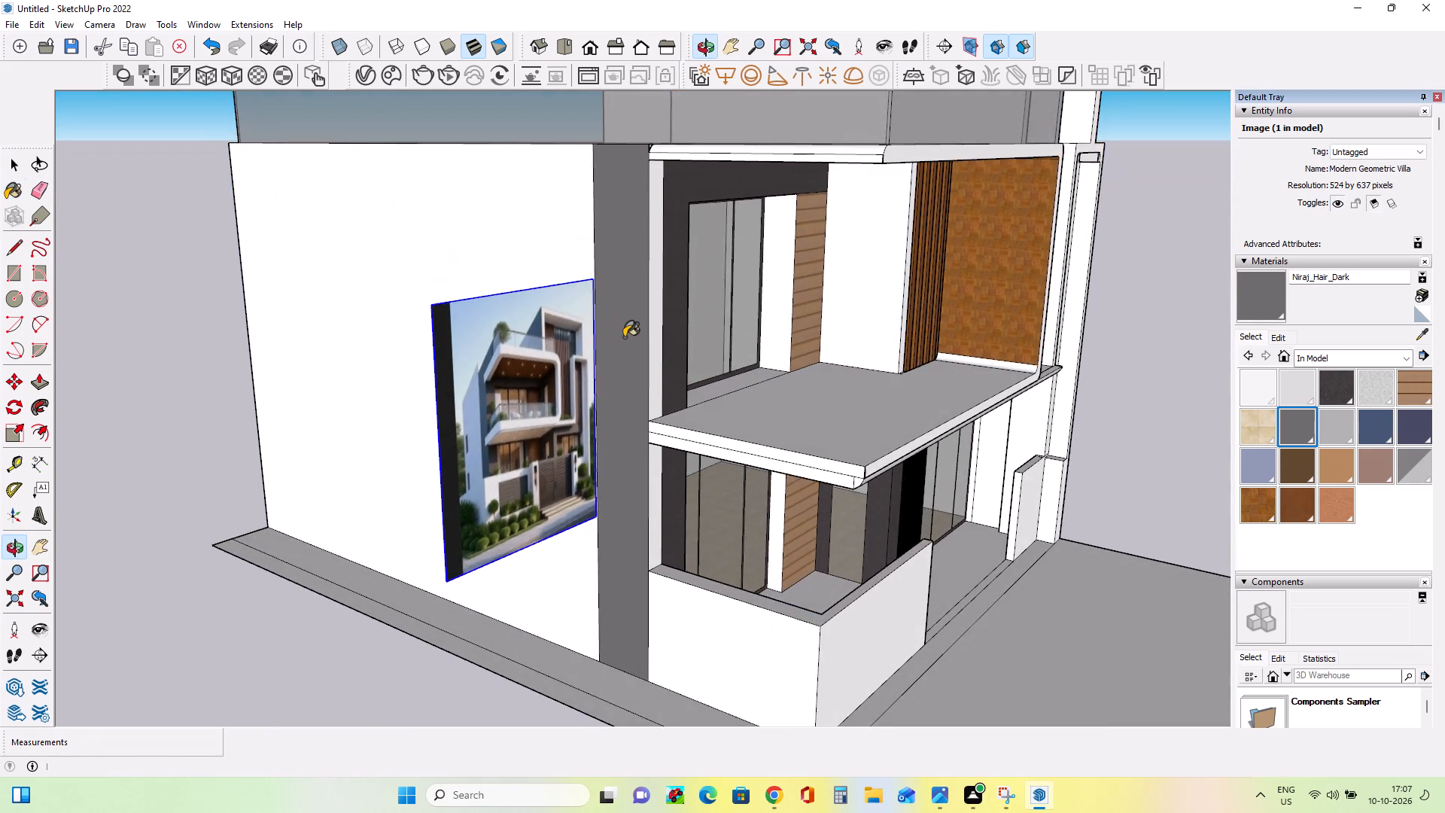
scroll(623, 338, "down", 4)
middle_click_drag(640, 233, 624, 214)
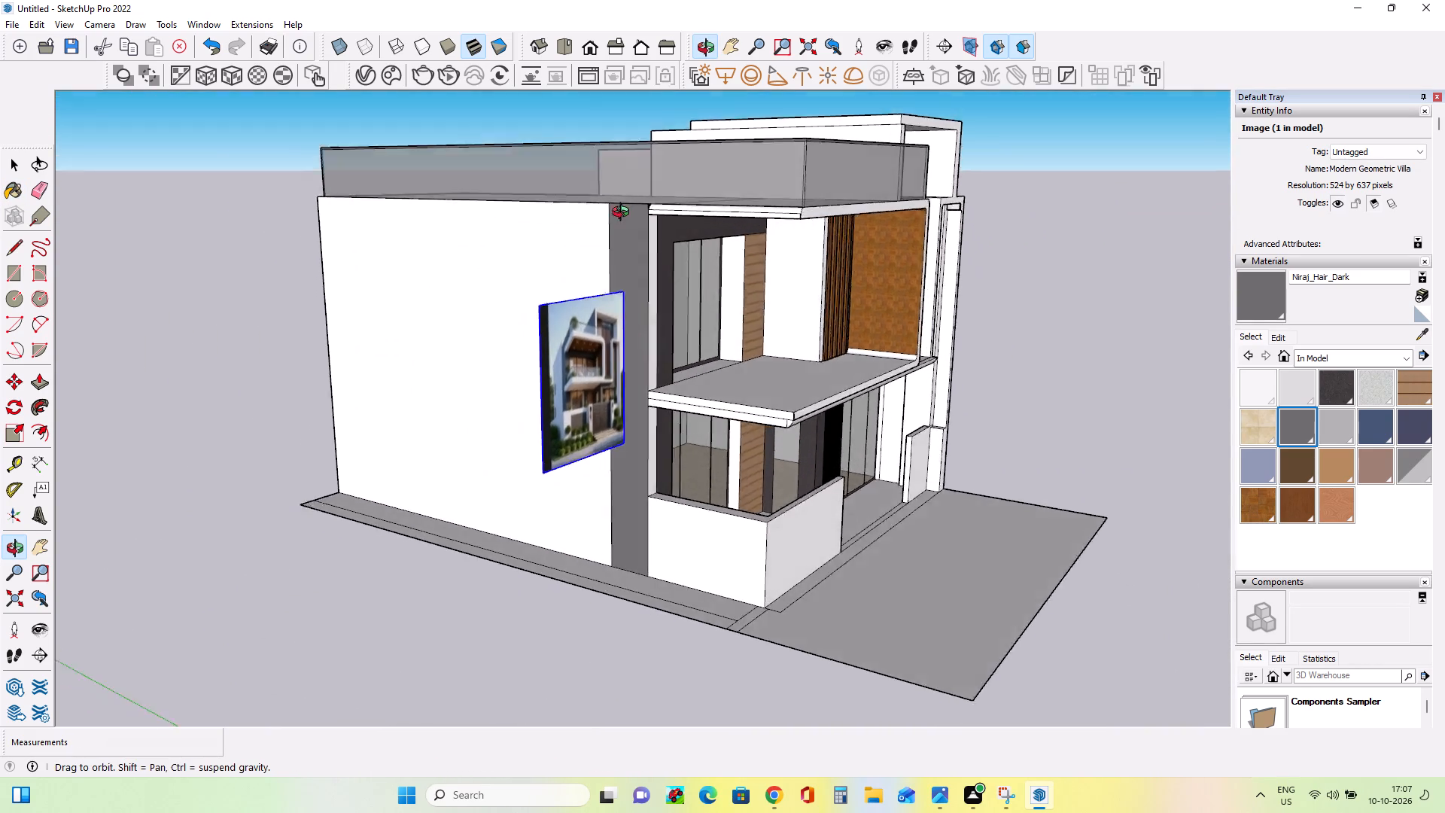
middle_click_drag(624, 214, 509, 236)
scroll(569, 437, "up", 5)
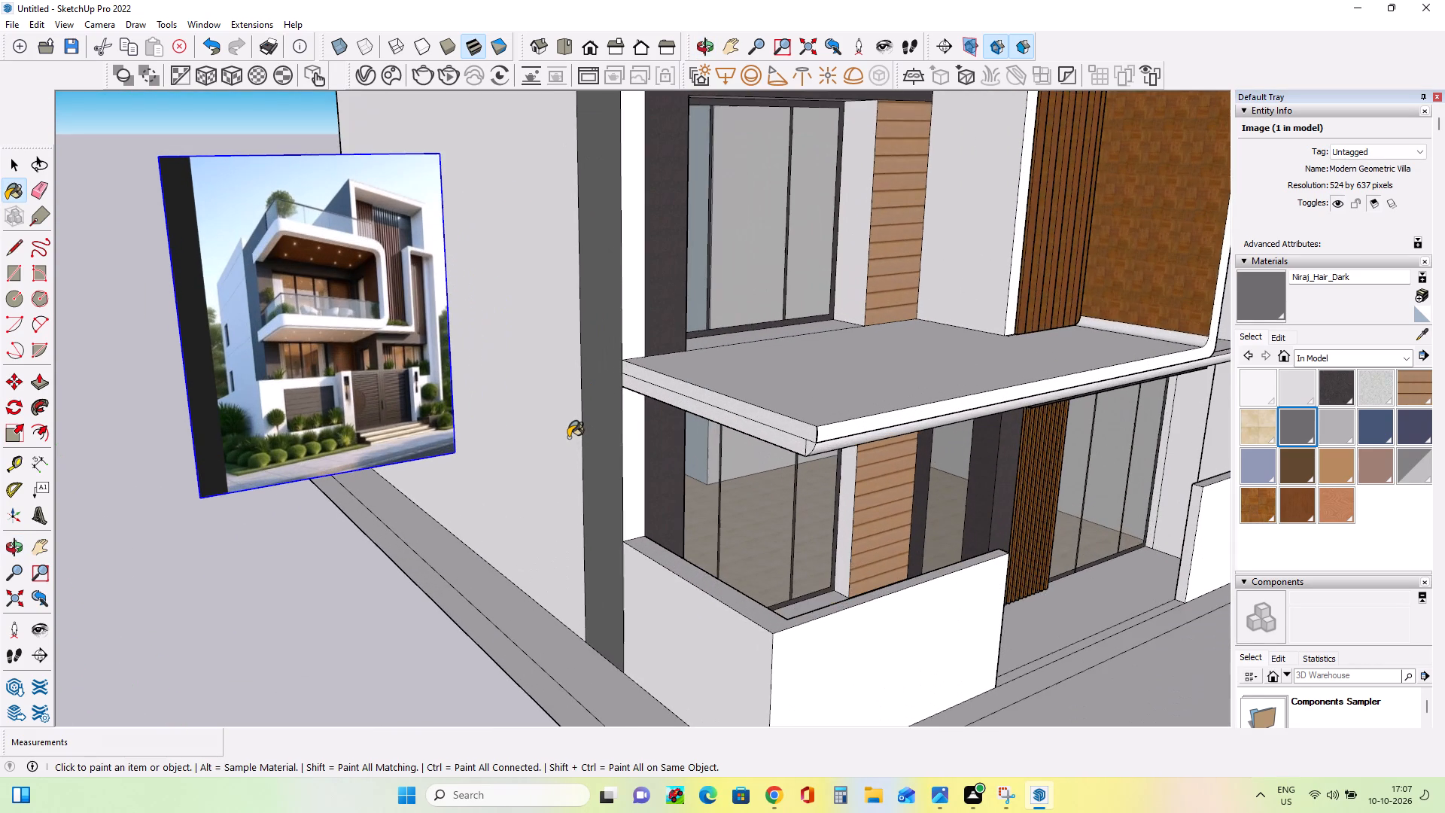
middle_click_drag(568, 437, 526, 420)
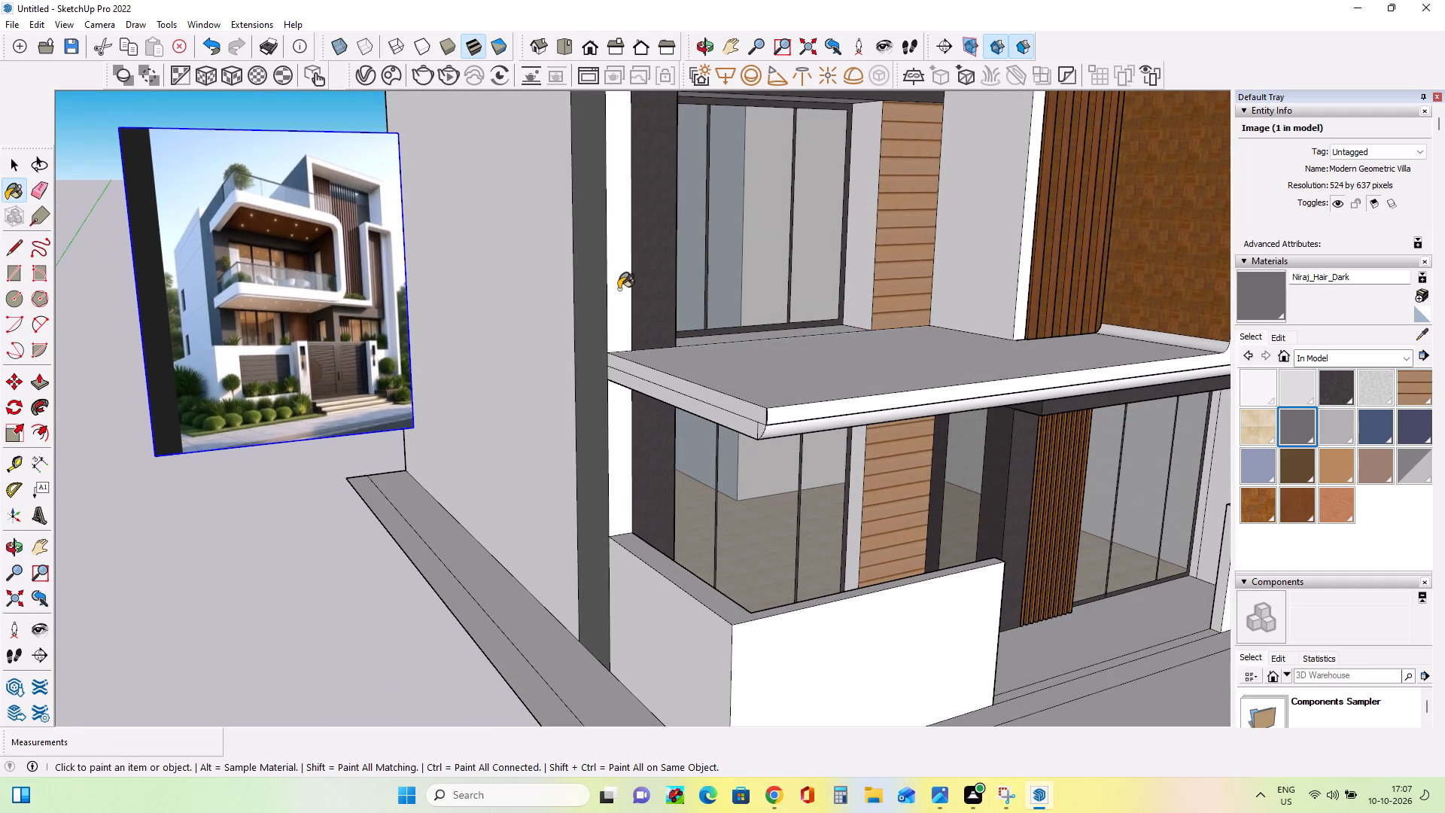
middle_click_drag(659, 296, 577, 295)
scroll(176, 250, "up", 6)
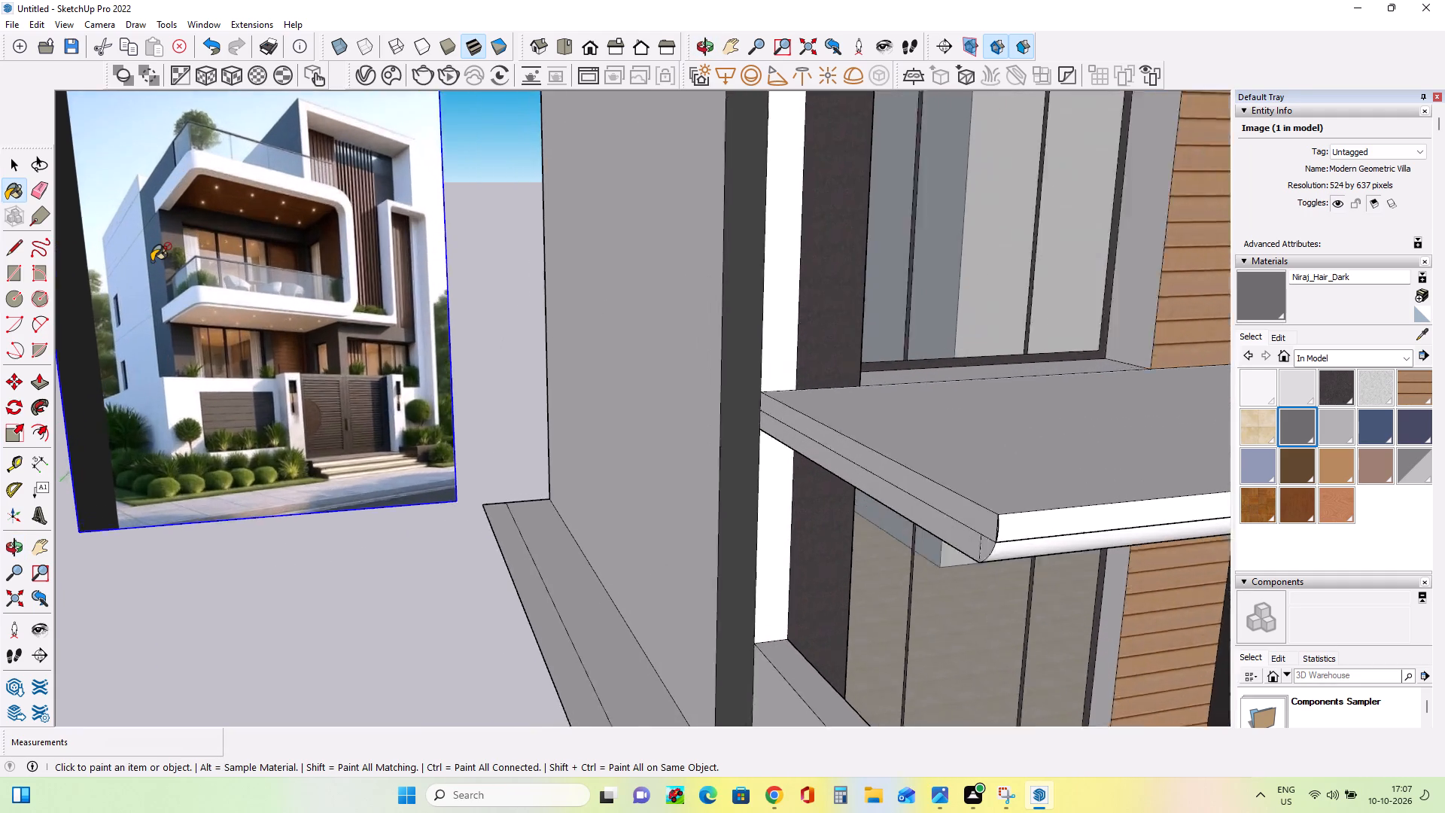
scroll(154, 260, "up", 11)
scroll(162, 258, "down", 4)
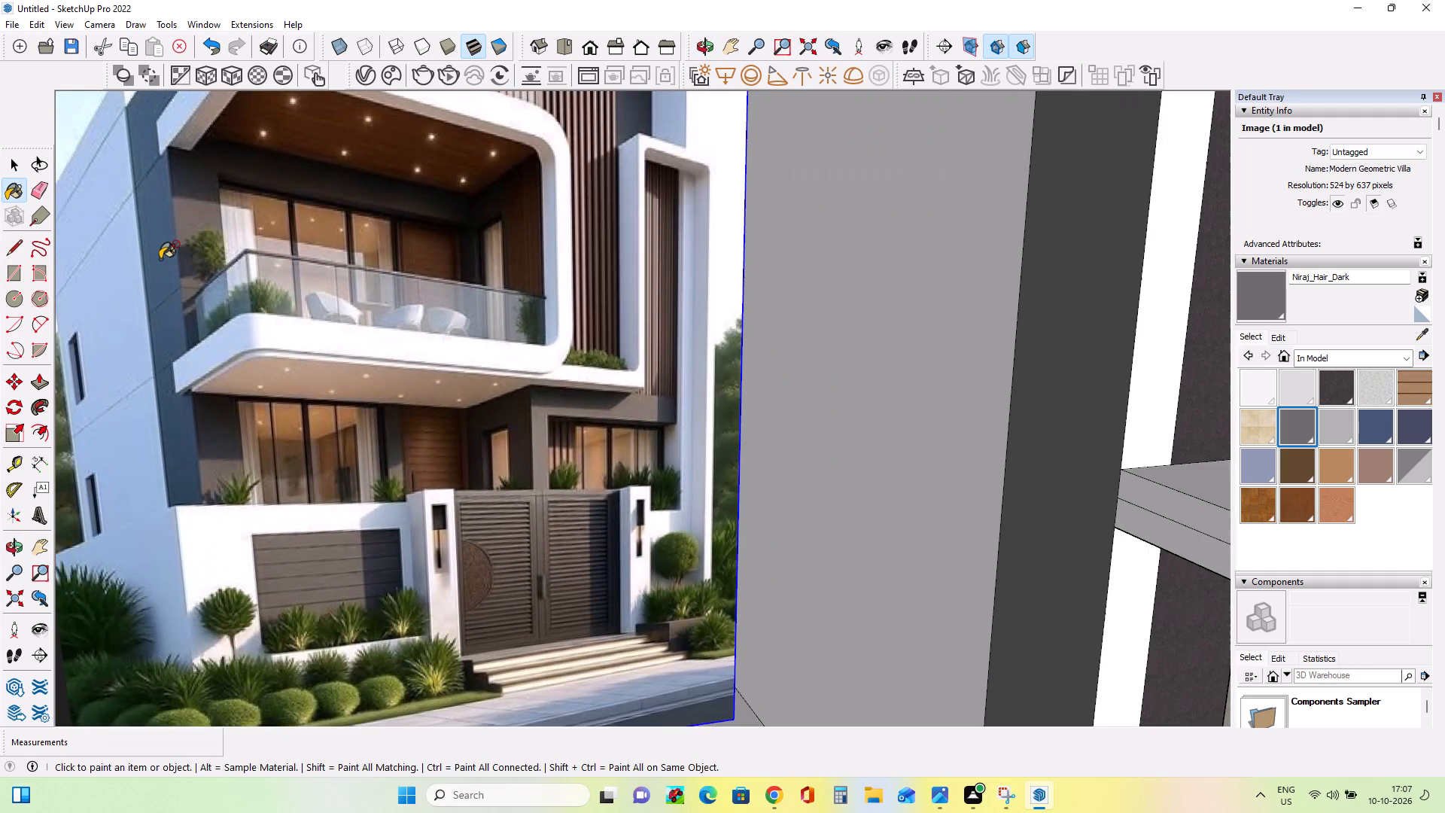
scroll(162, 258, "down", 11)
scroll(163, 257, "up", 3)
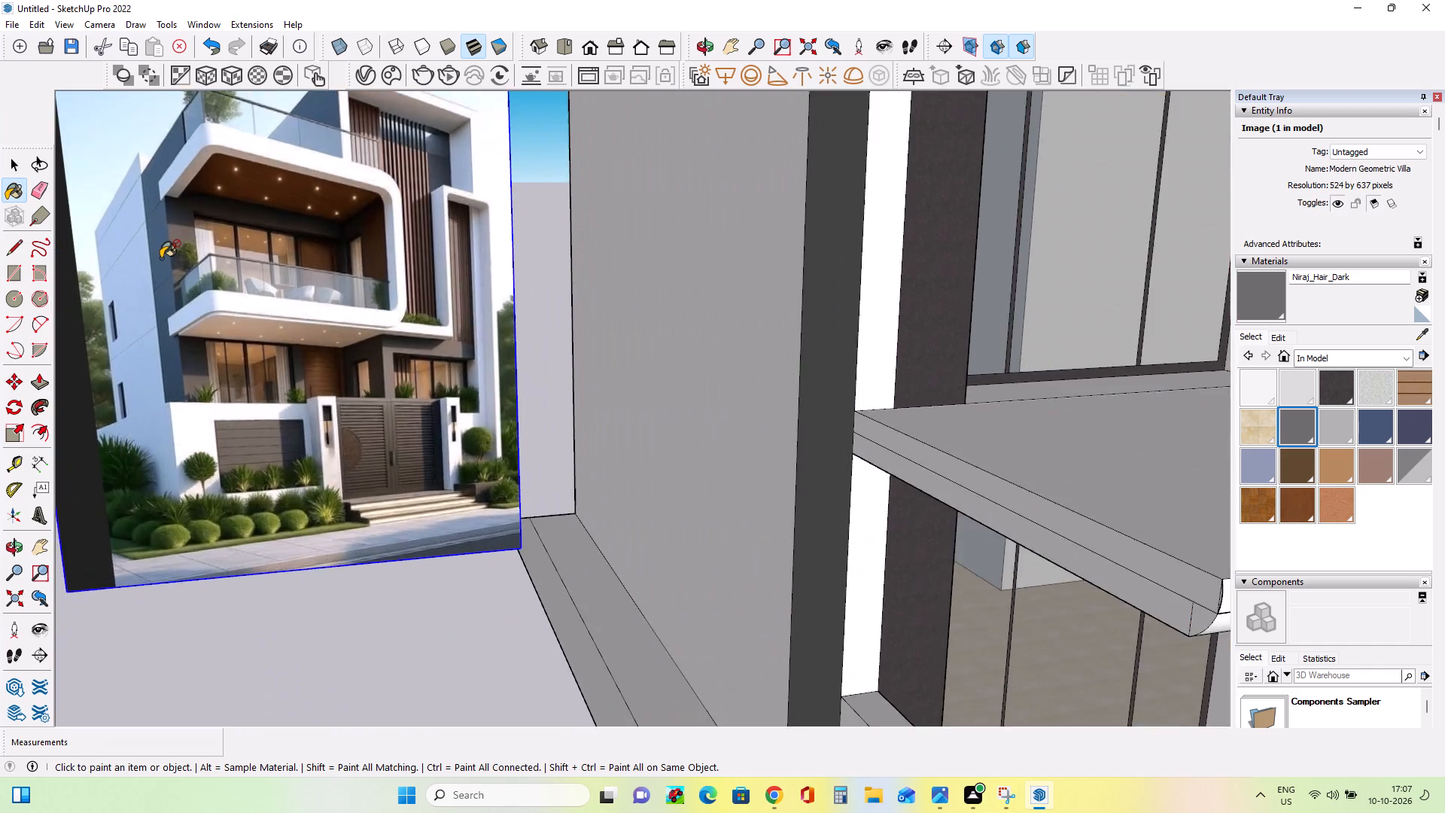
scroll(163, 257, "up", 10)
scroll(166, 254, "down", 4)
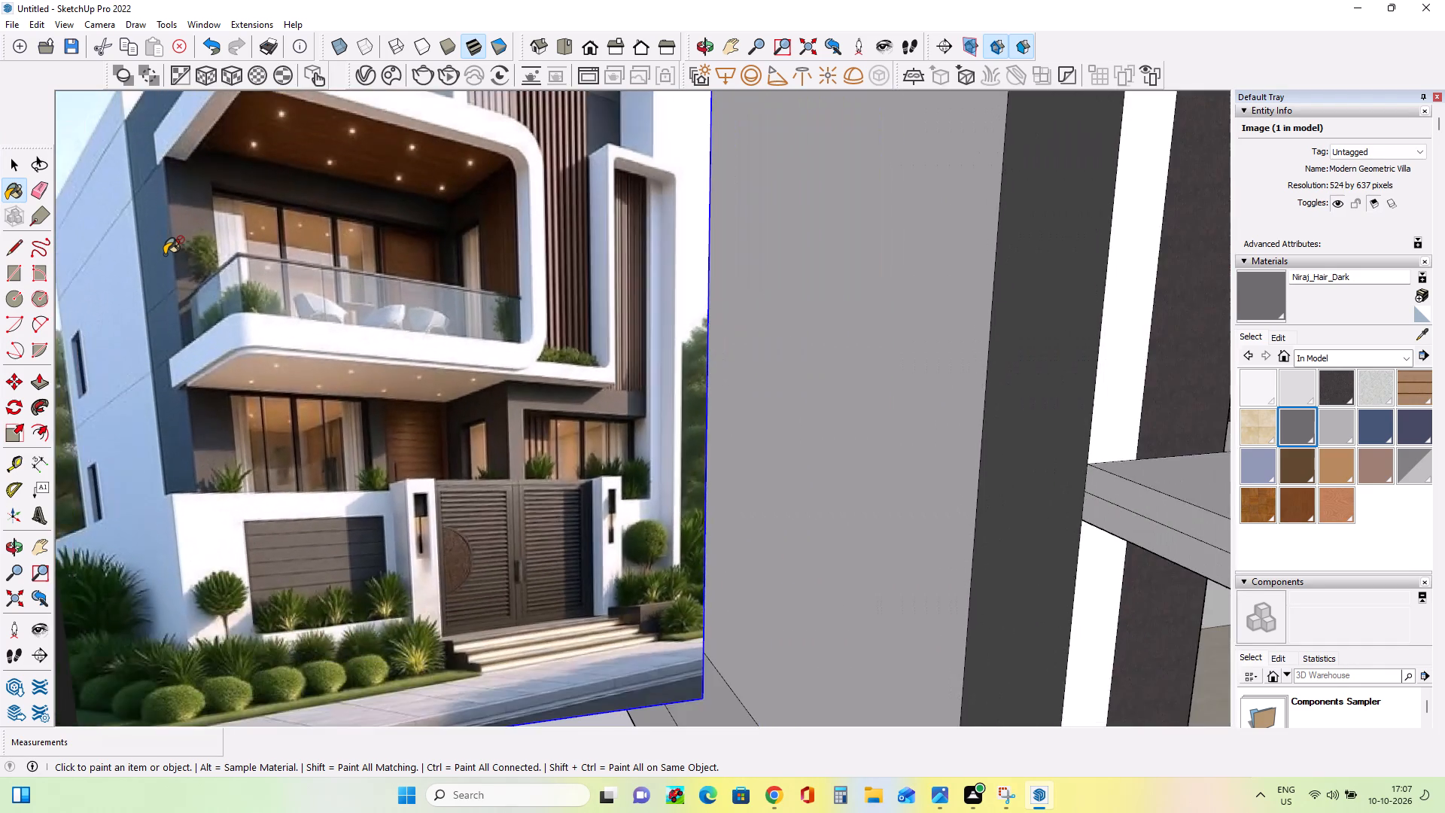
scroll(166, 254, "down", 13)
Paint the long side wall and the narrow strip at its front end with Niraj_Shirt.
left_click(1243, 463)
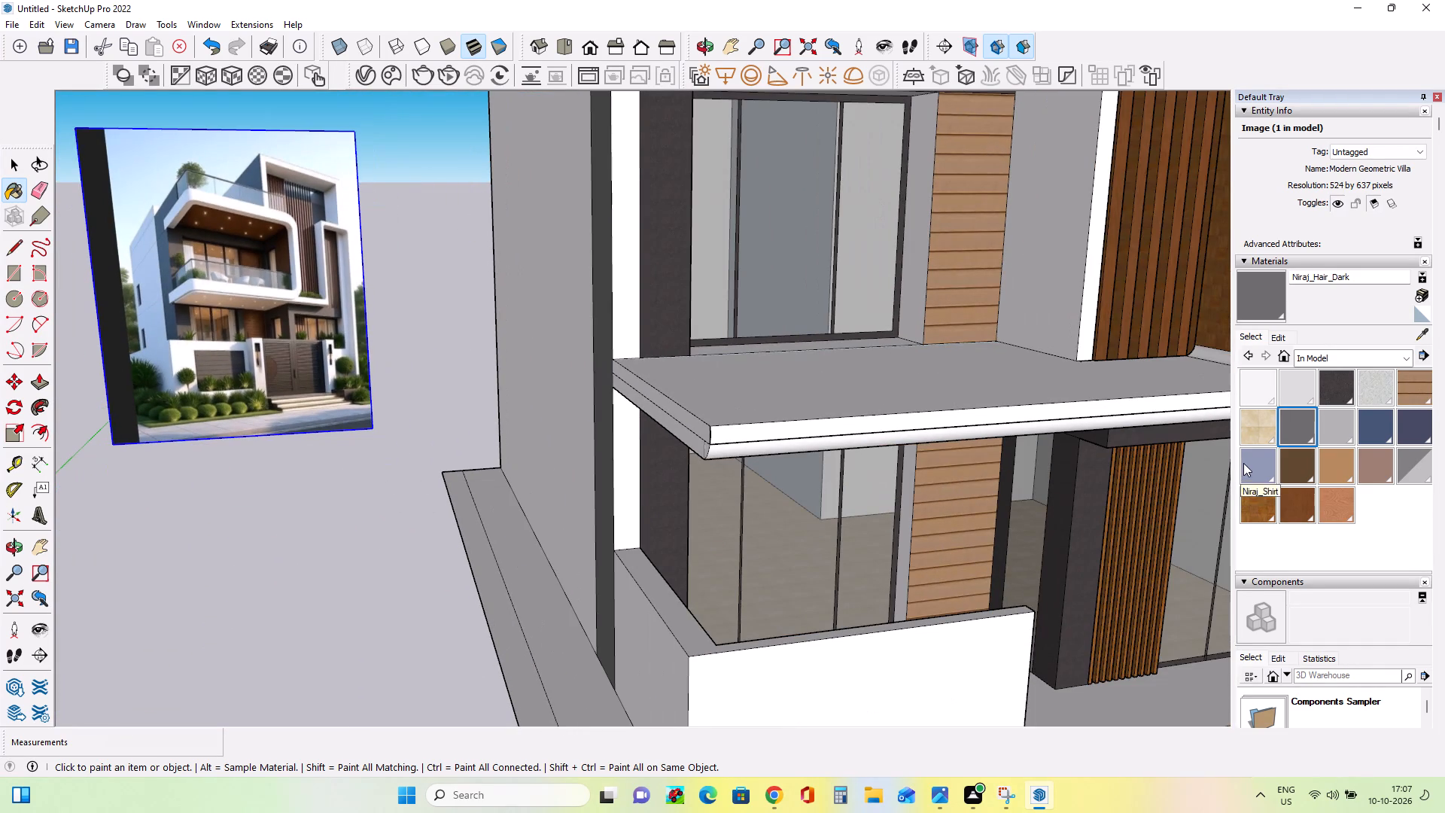
left_click(584, 340)
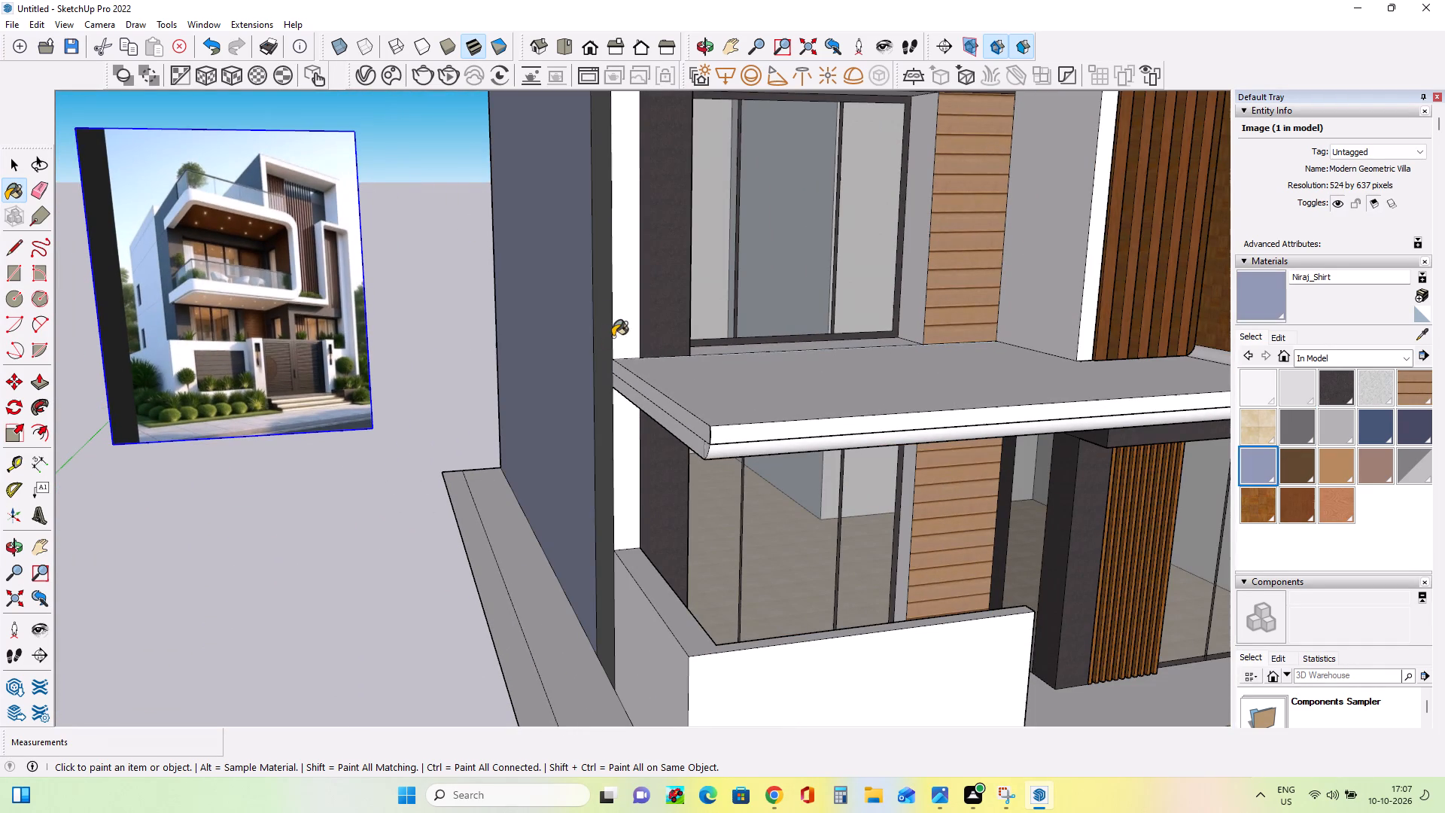
scroll(669, 314, "down", 7)
middle_click_drag(660, 297, 774, 300)
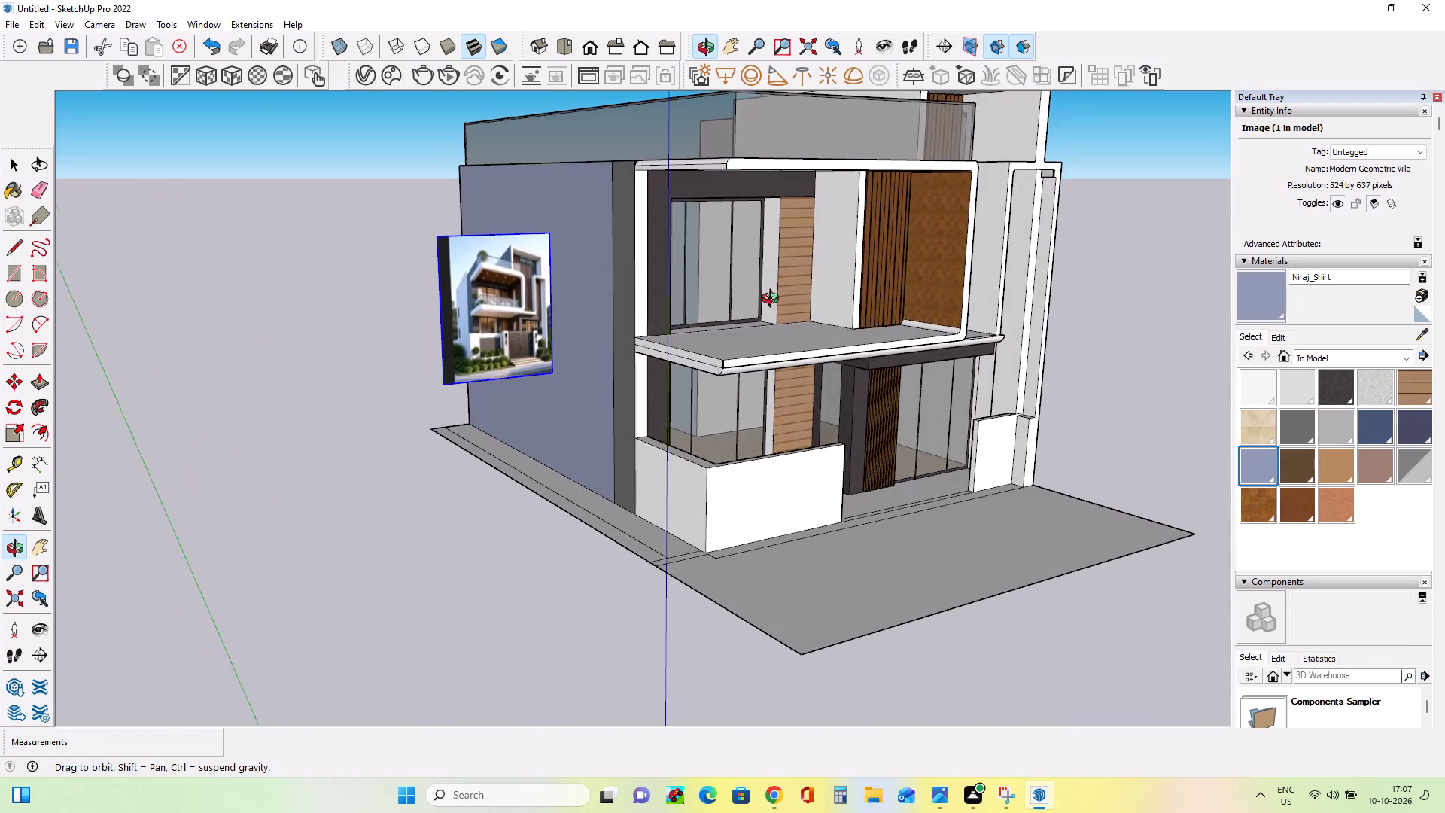
middle_click_drag(774, 300, 792, 302)
left_click(627, 314)
middle_click_drag(729, 305, 656, 318)
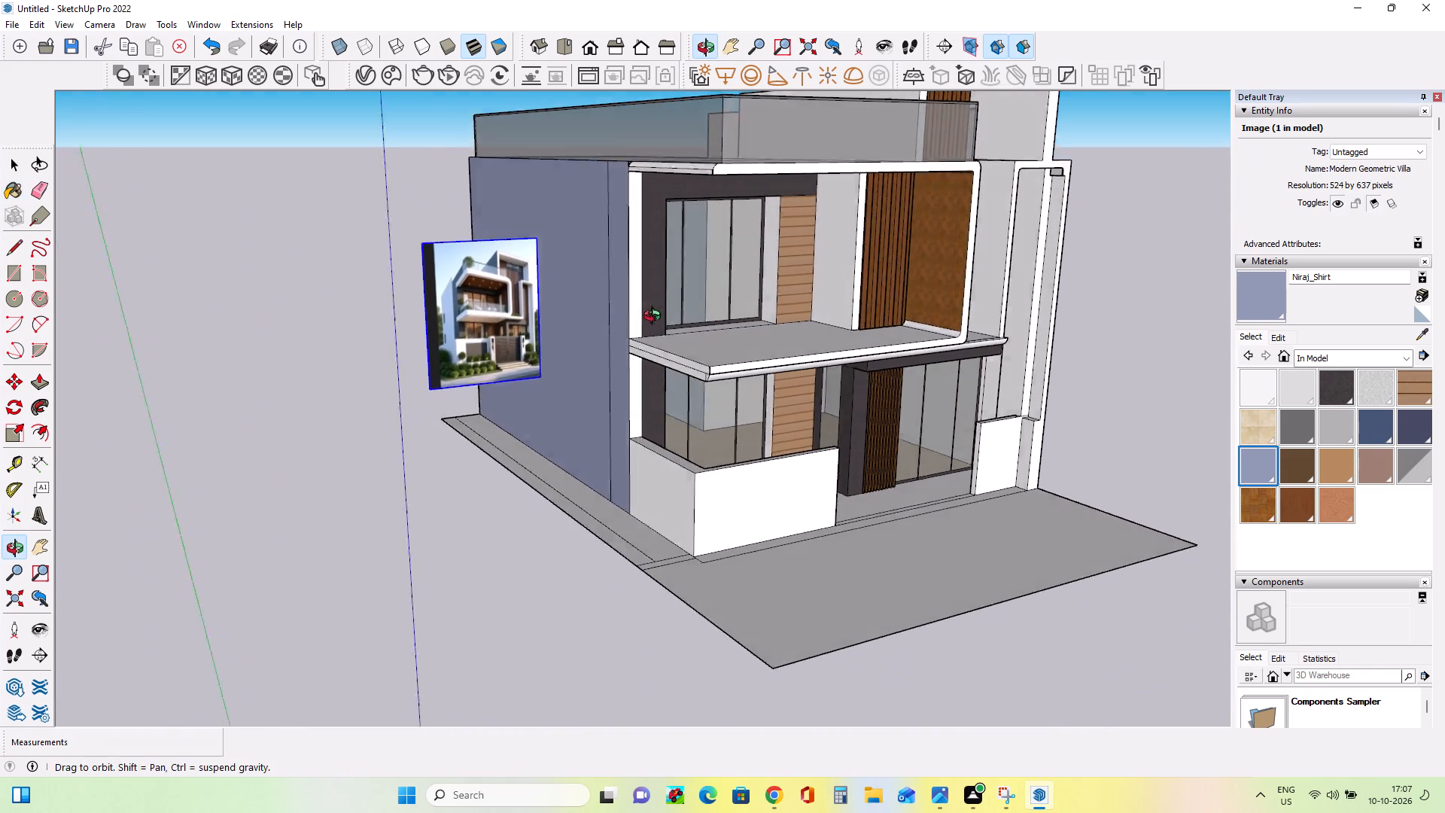
Paint the upper and lower front return faces of the side wall, beside the dark window frames, with Niraj_Shirt.
middle_click_drag(656, 318, 631, 322)
left_click(630, 308)
middle_click_drag(714, 370, 668, 358)
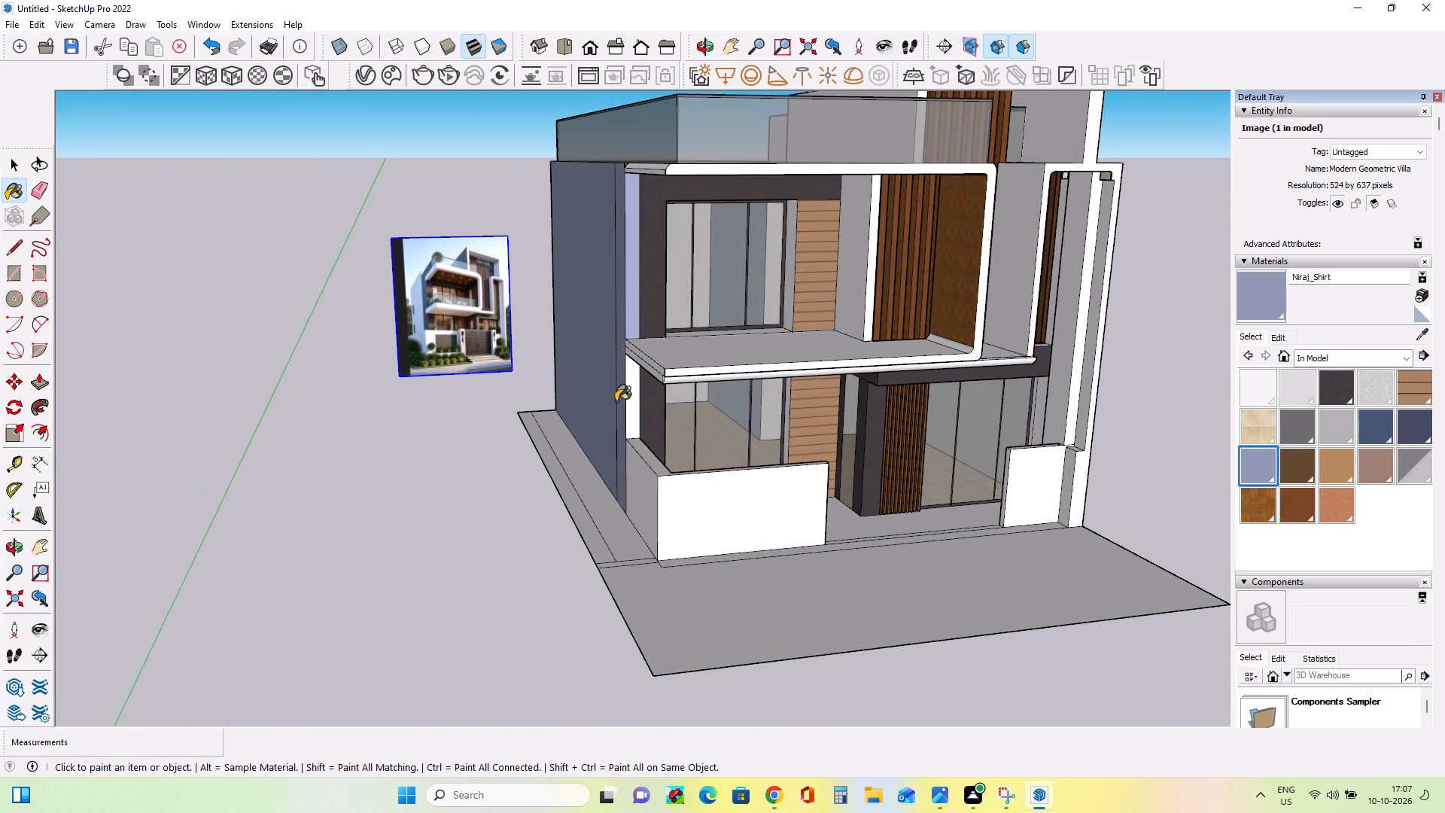
left_click(633, 413)
Draw a line across the ledge at the side wall's front corner and about 4' 5" up the glass terrace parapet.
middle_click_drag(807, 425, 670, 435)
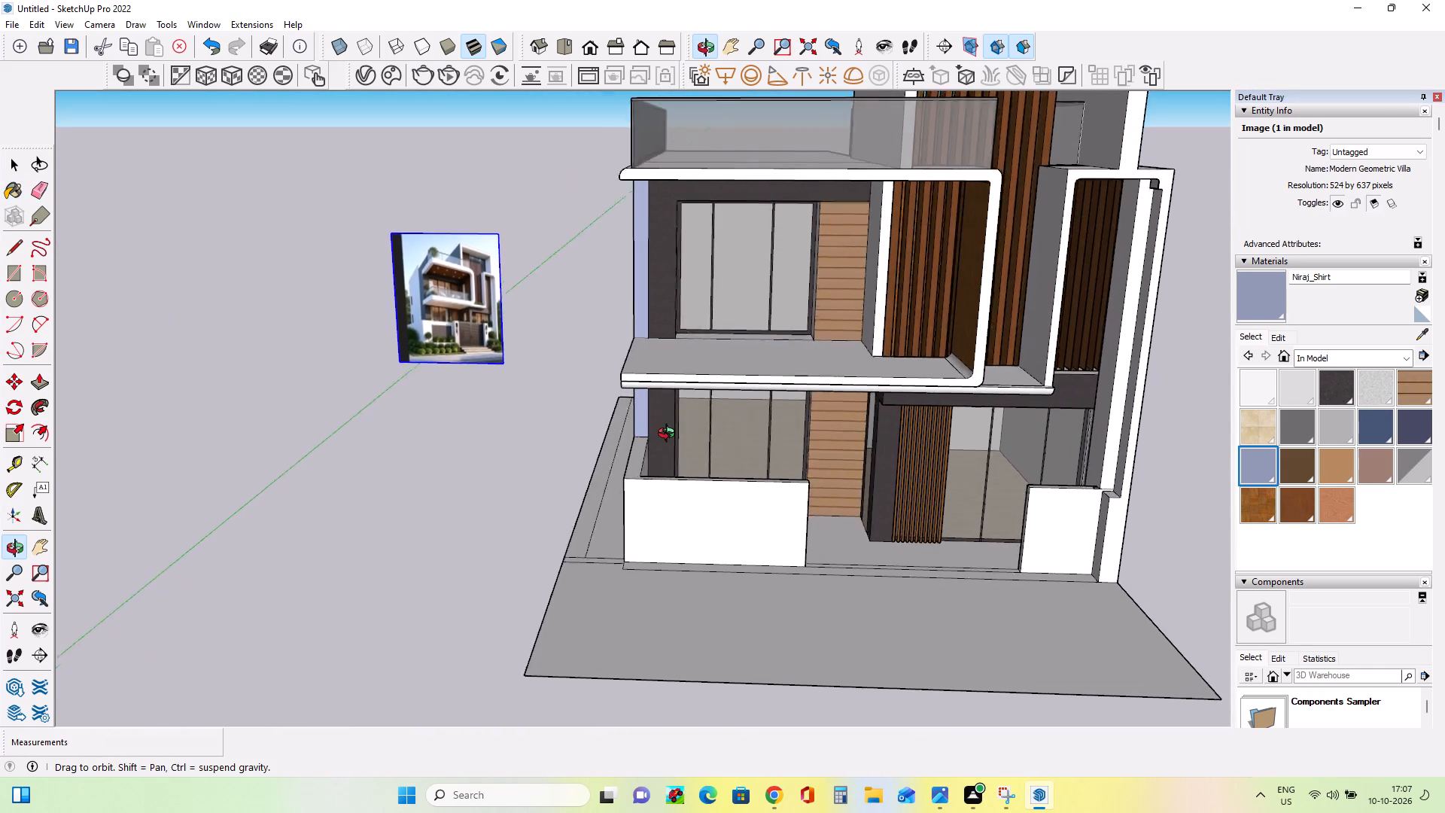
middle_click_drag(670, 435, 669, 419)
middle_click_drag(612, 477, 650, 465)
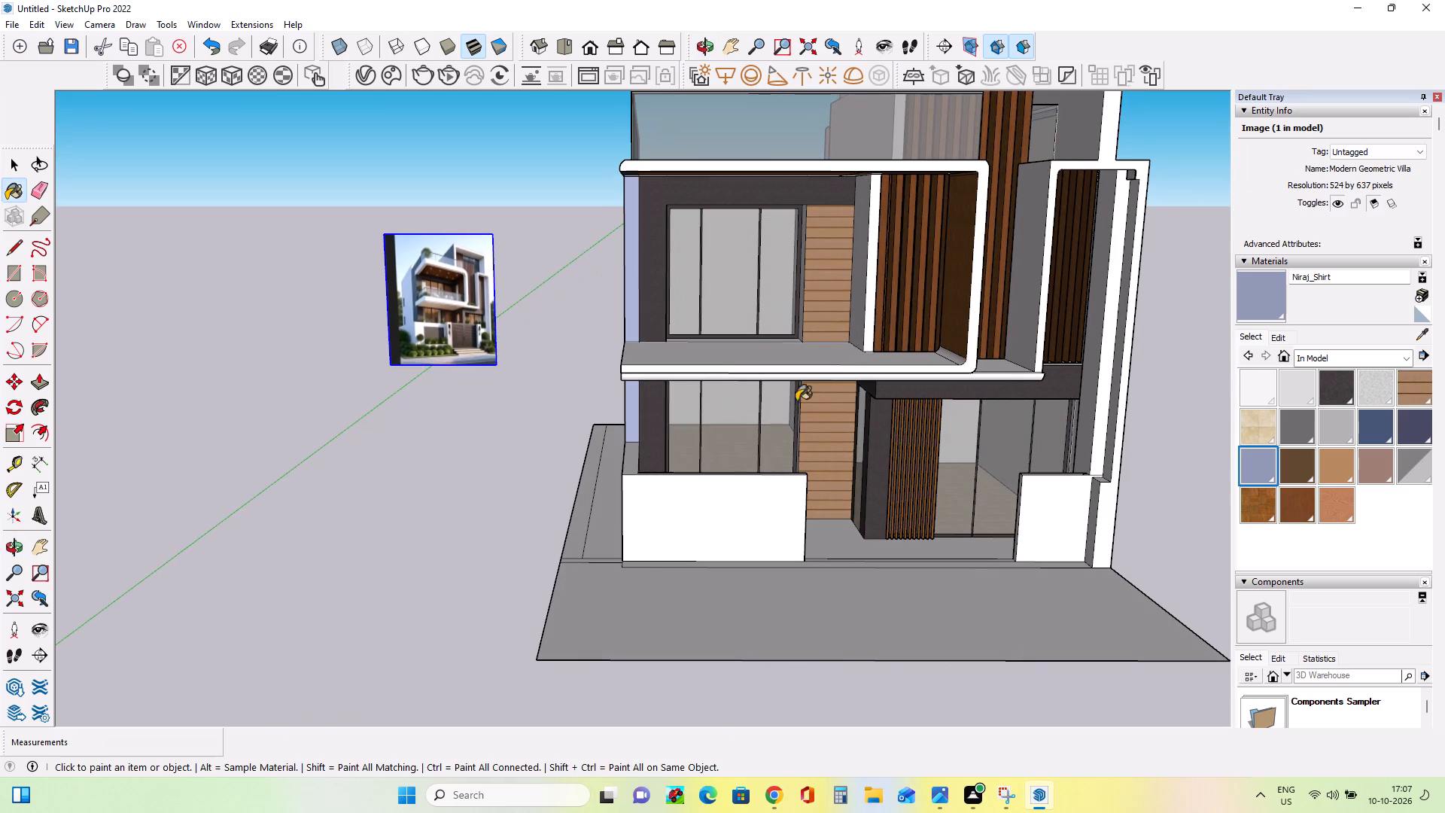
middle_click_drag(749, 342, 972, 349)
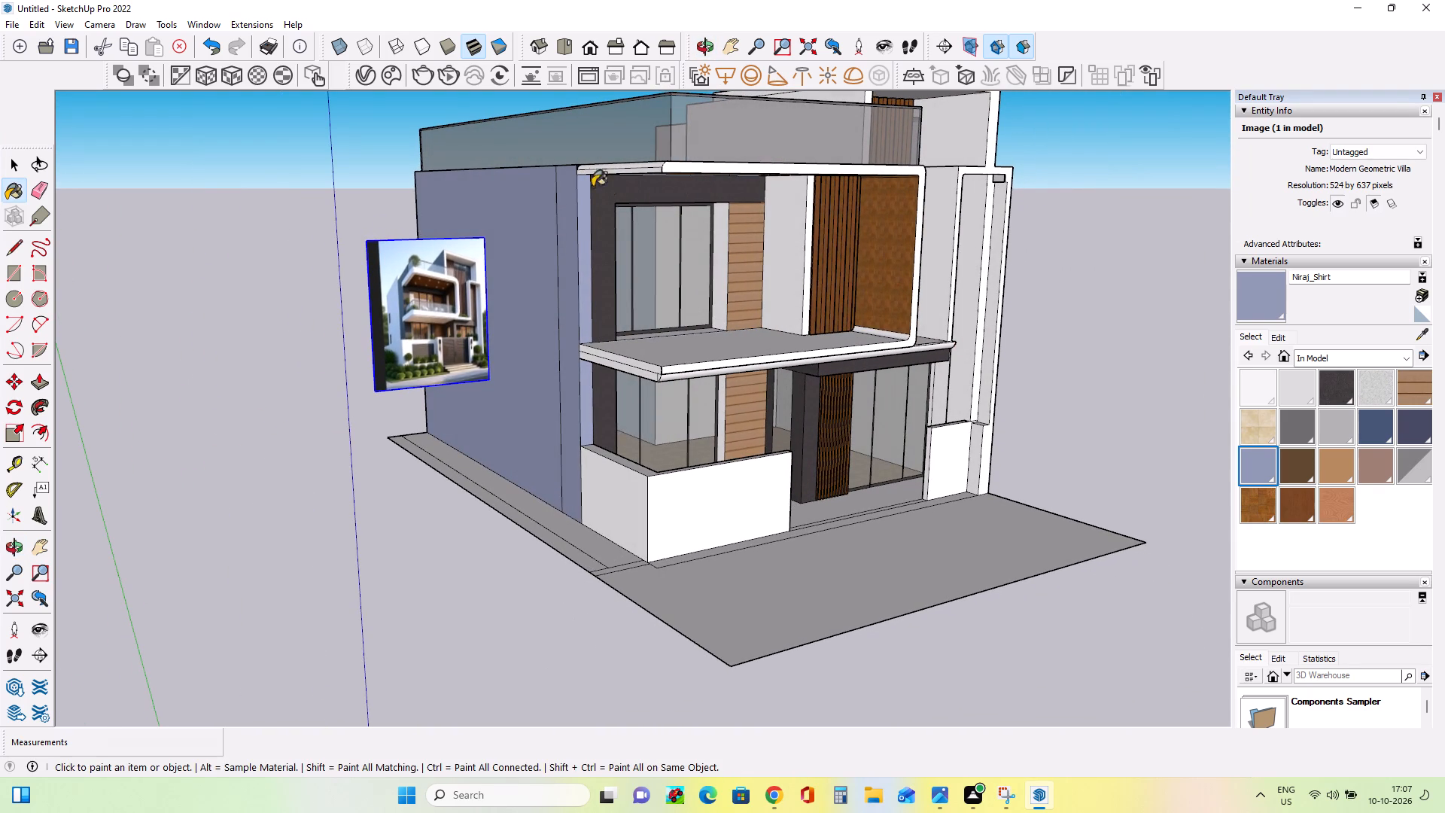
middle_click_drag(595, 165, 696, 197)
scroll(592, 169, "up", 1)
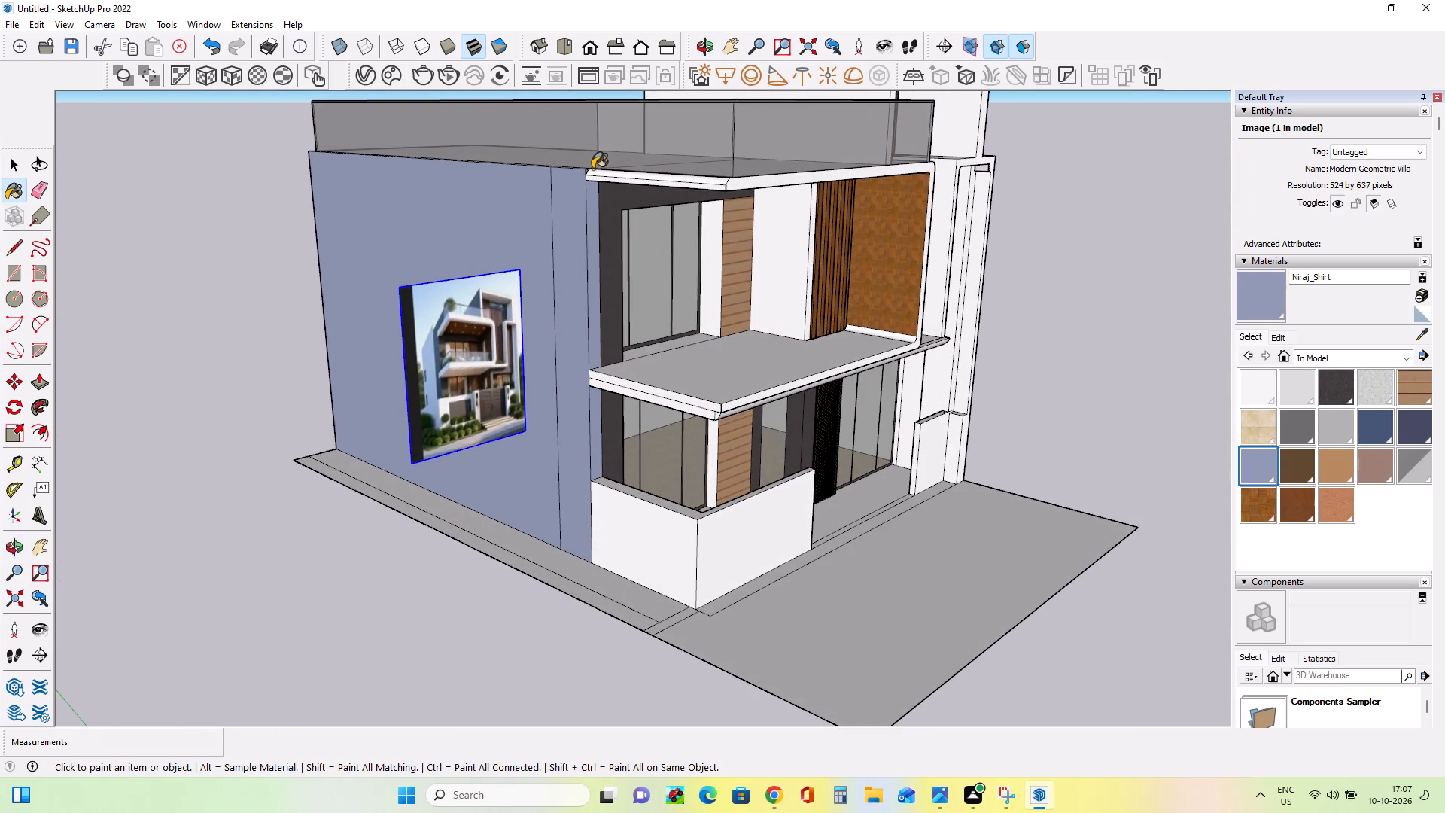
scroll(592, 168, "up", 4)
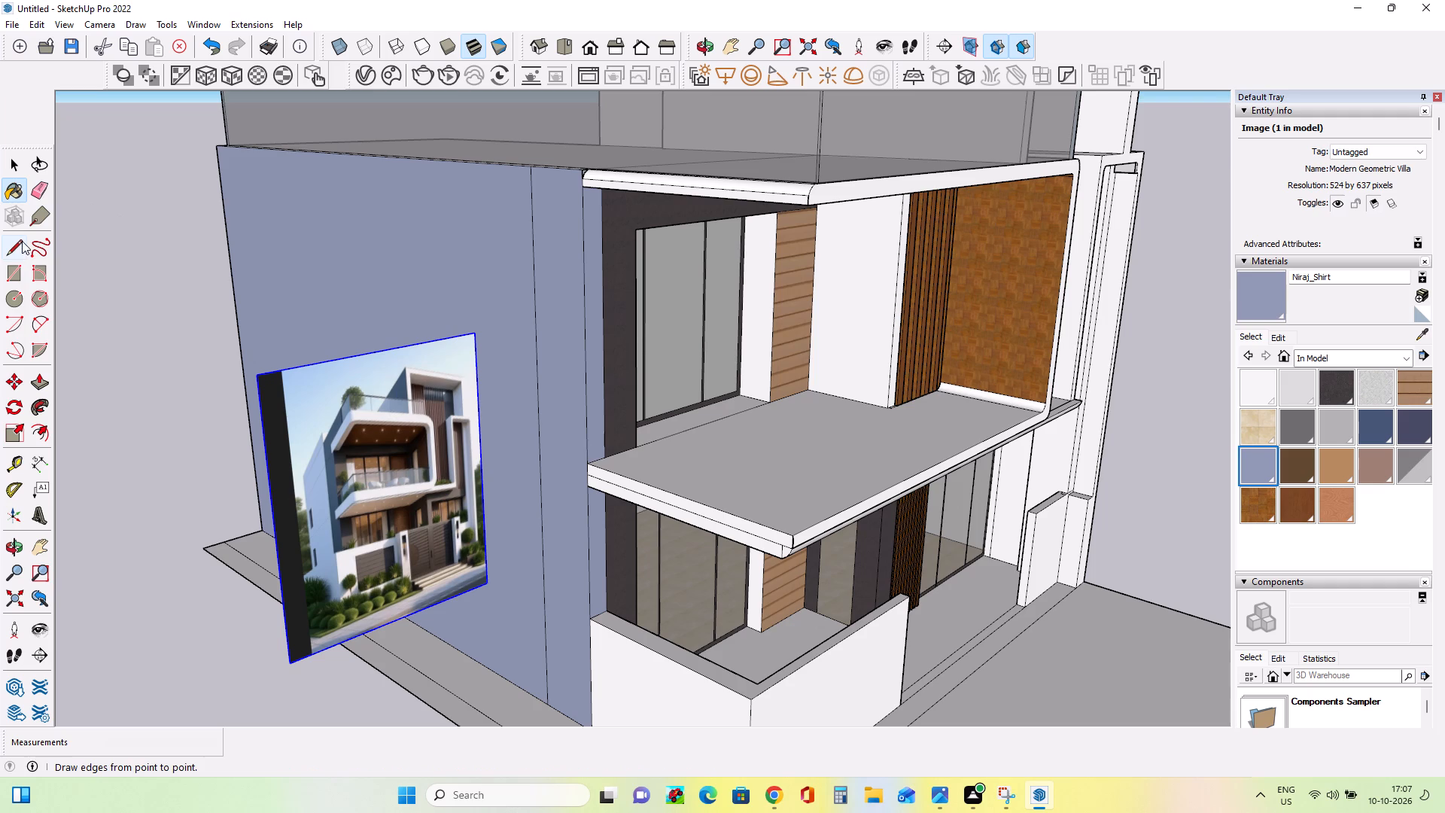
left_click(22, 241)
middle_click_drag(655, 216, 671, 306)
scroll(669, 307, "down", 1)
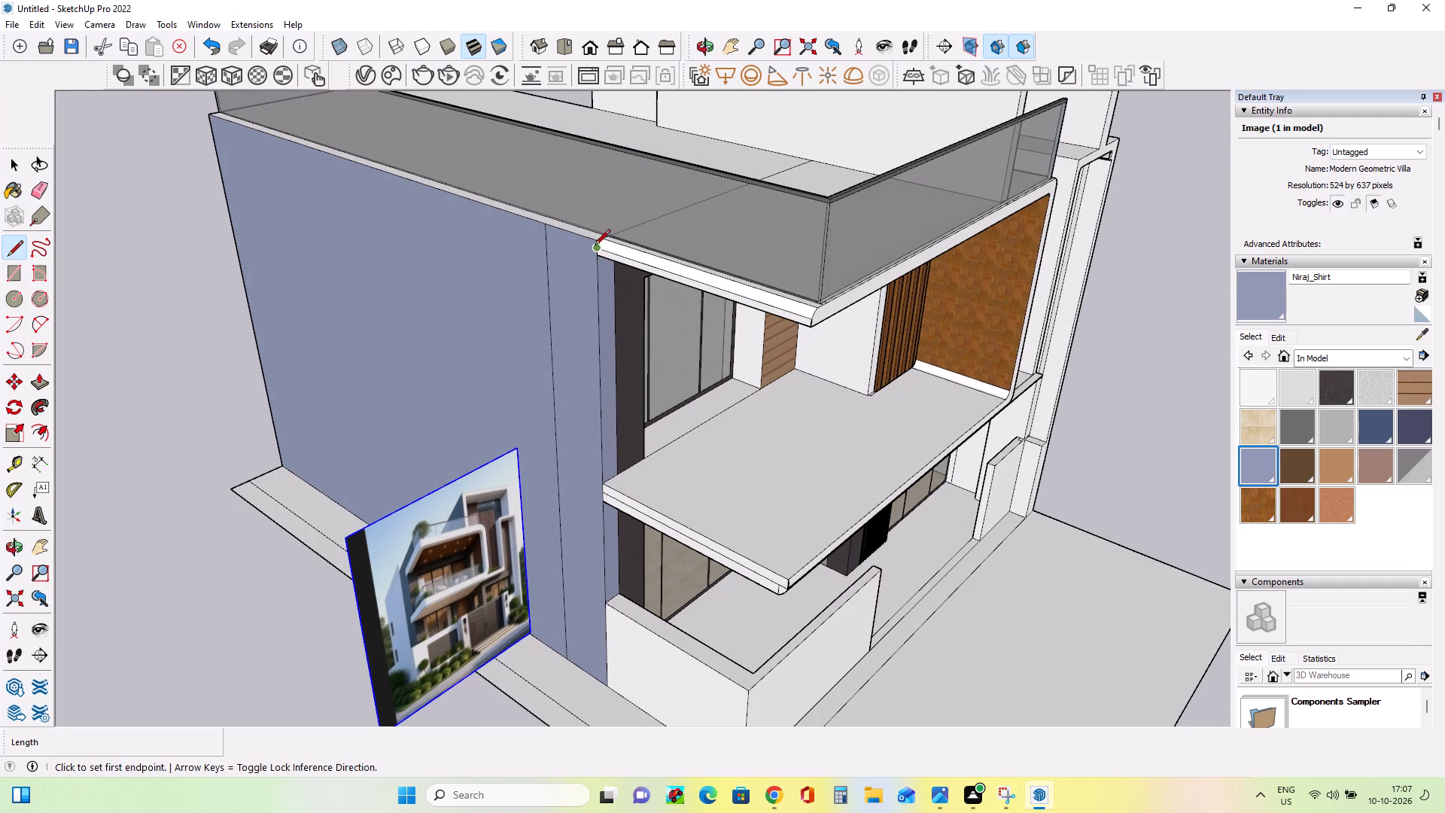
left_click(595, 246)
scroll(600, 234, "up", 7)
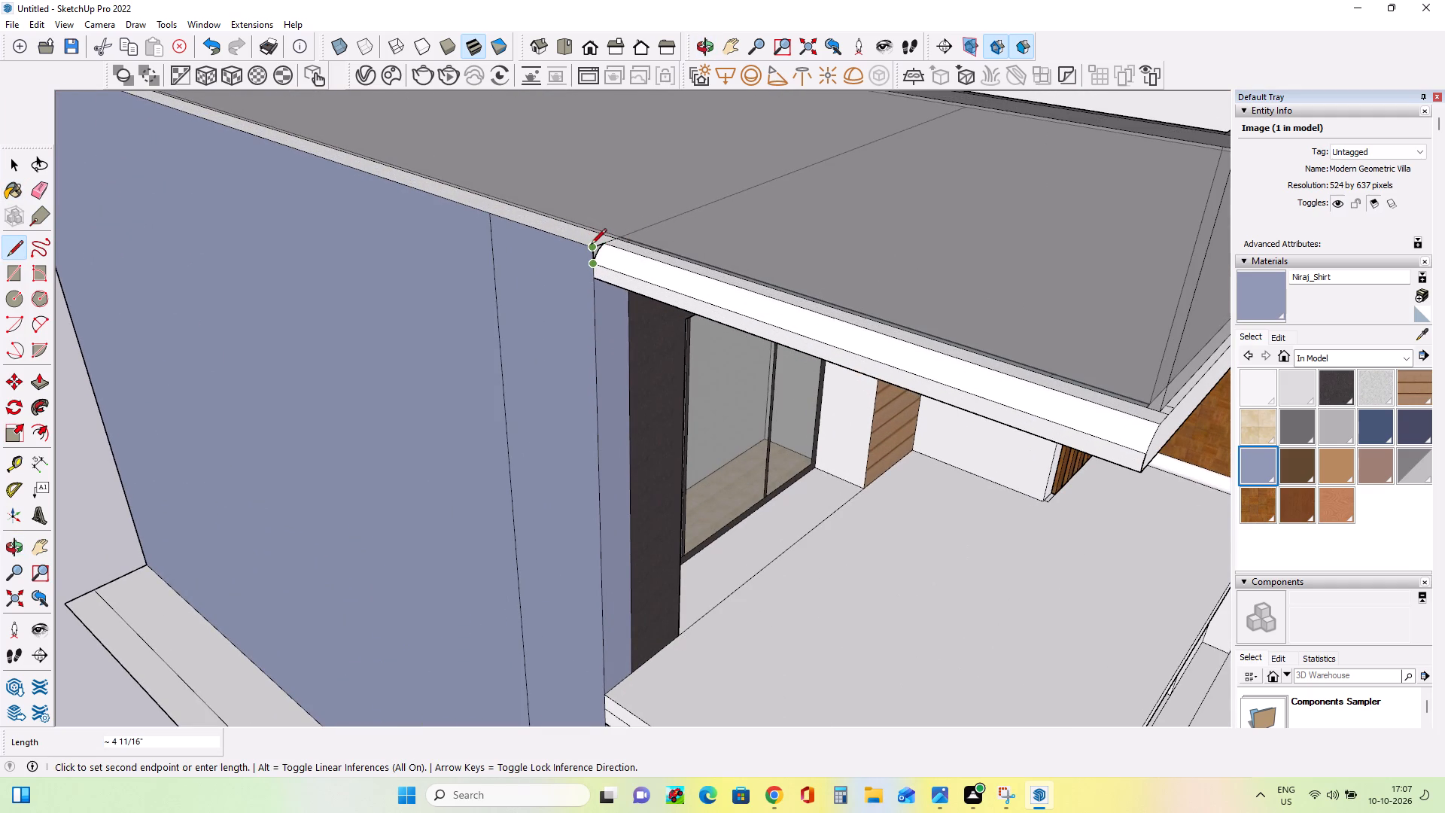
scroll(592, 245, "up", 2)
left_click(592, 245)
left_click(619, 239)
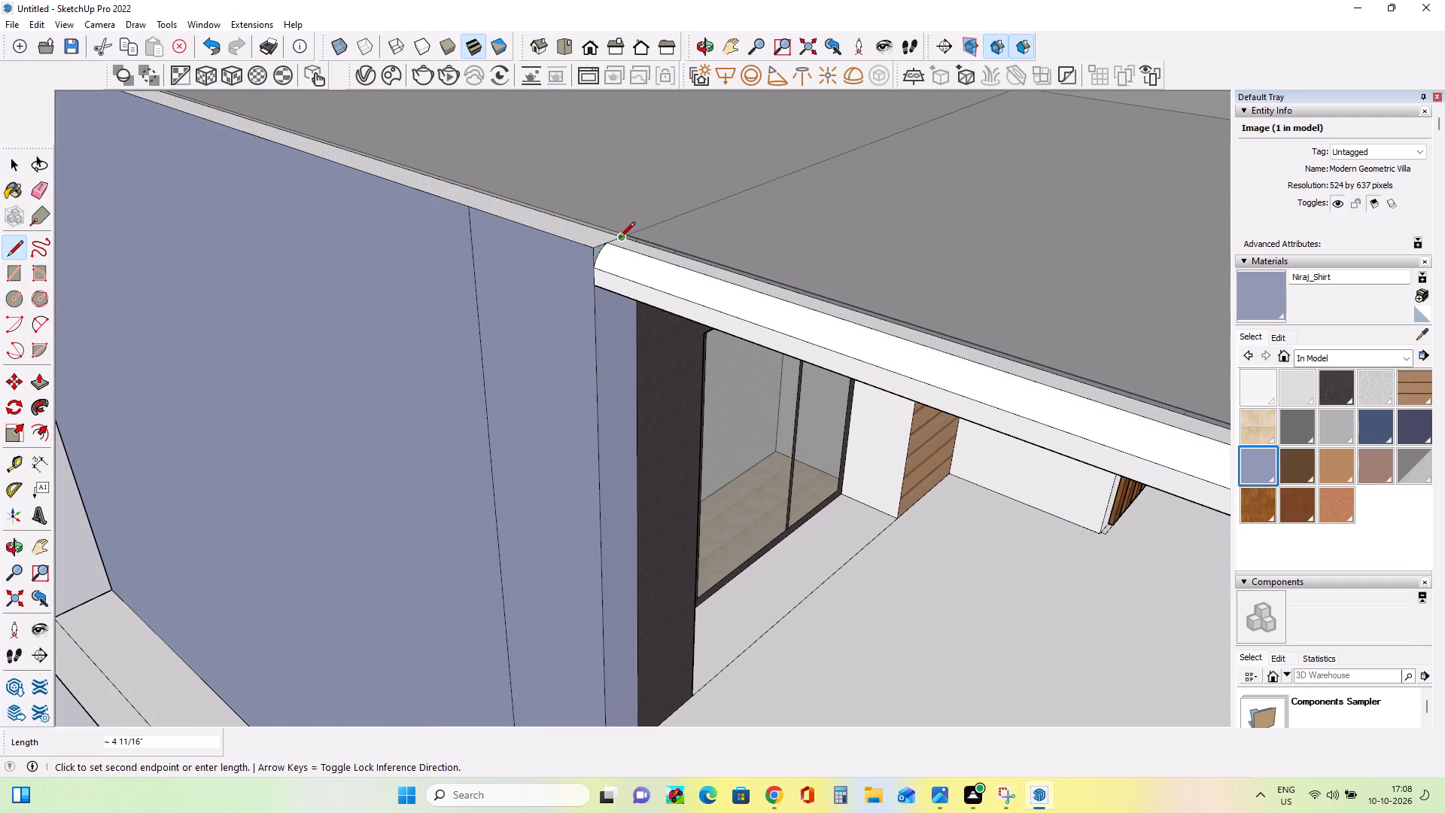
scroll(645, 206, "down", 9)
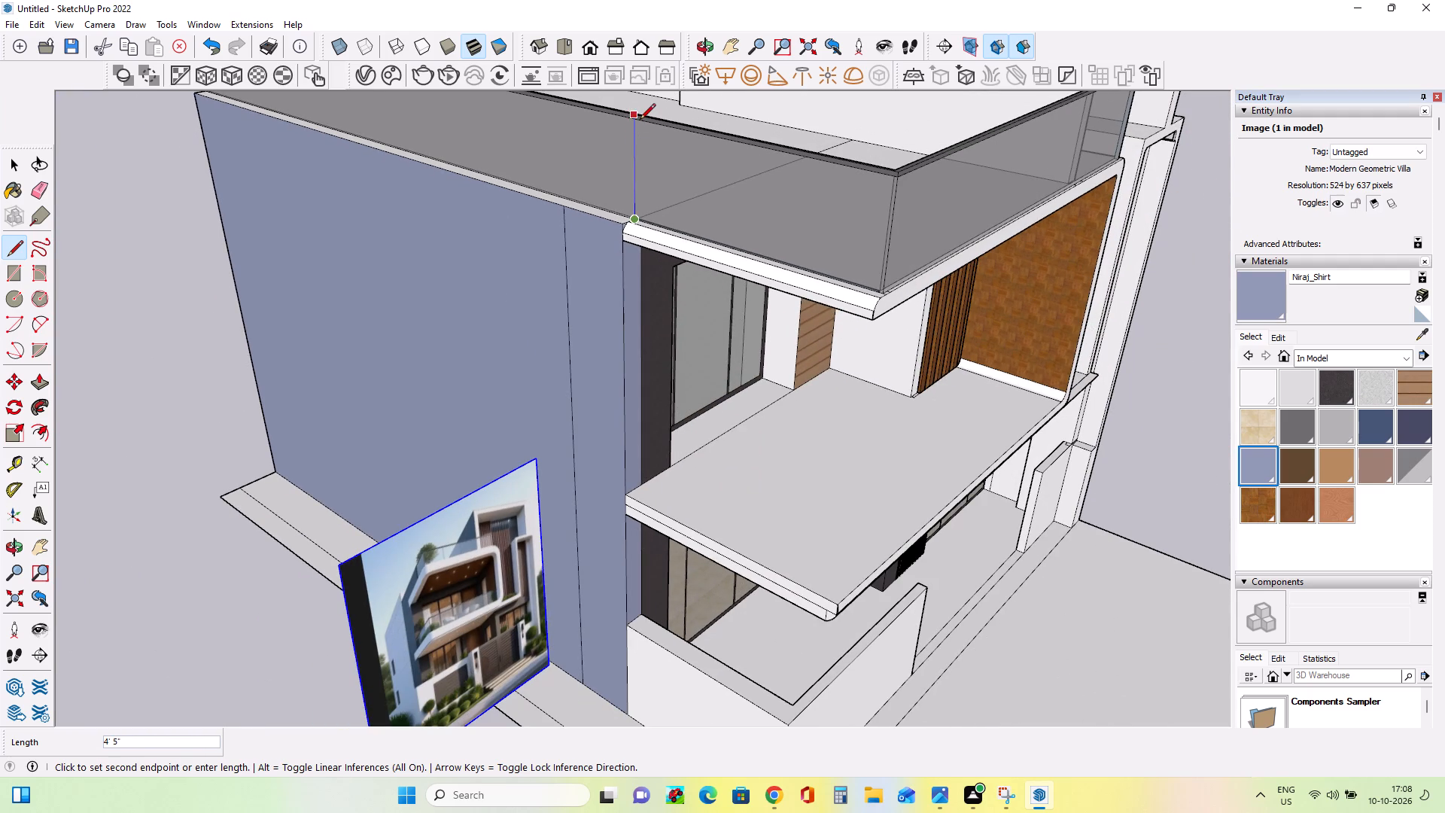
left_click(640, 120)
Paint the side parapet panel behind the new vertical line, and try the ledge below it, with Niraj_Shirt.
middle_click_drag(692, 228, 735, 230)
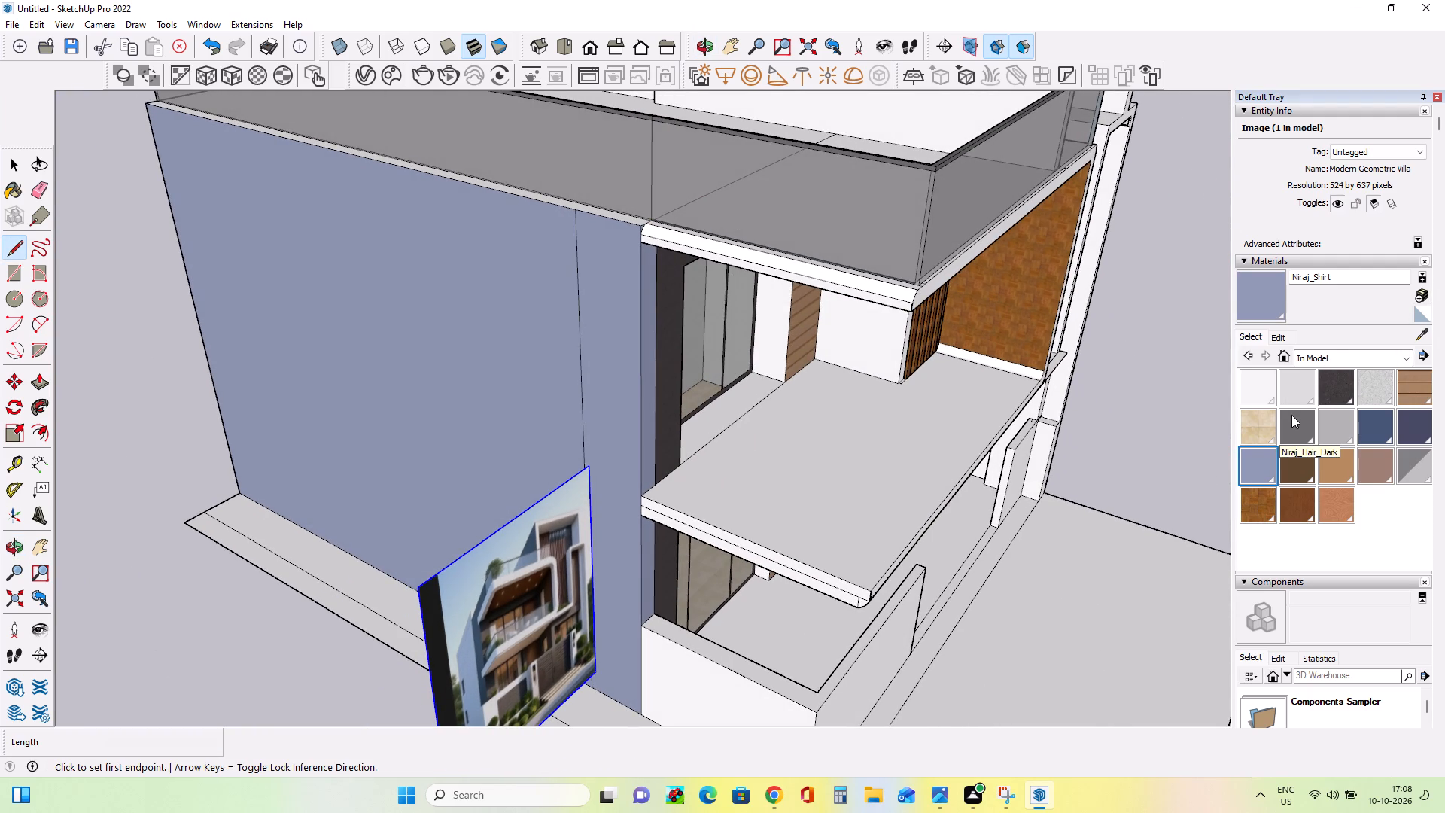
left_click(1254, 463)
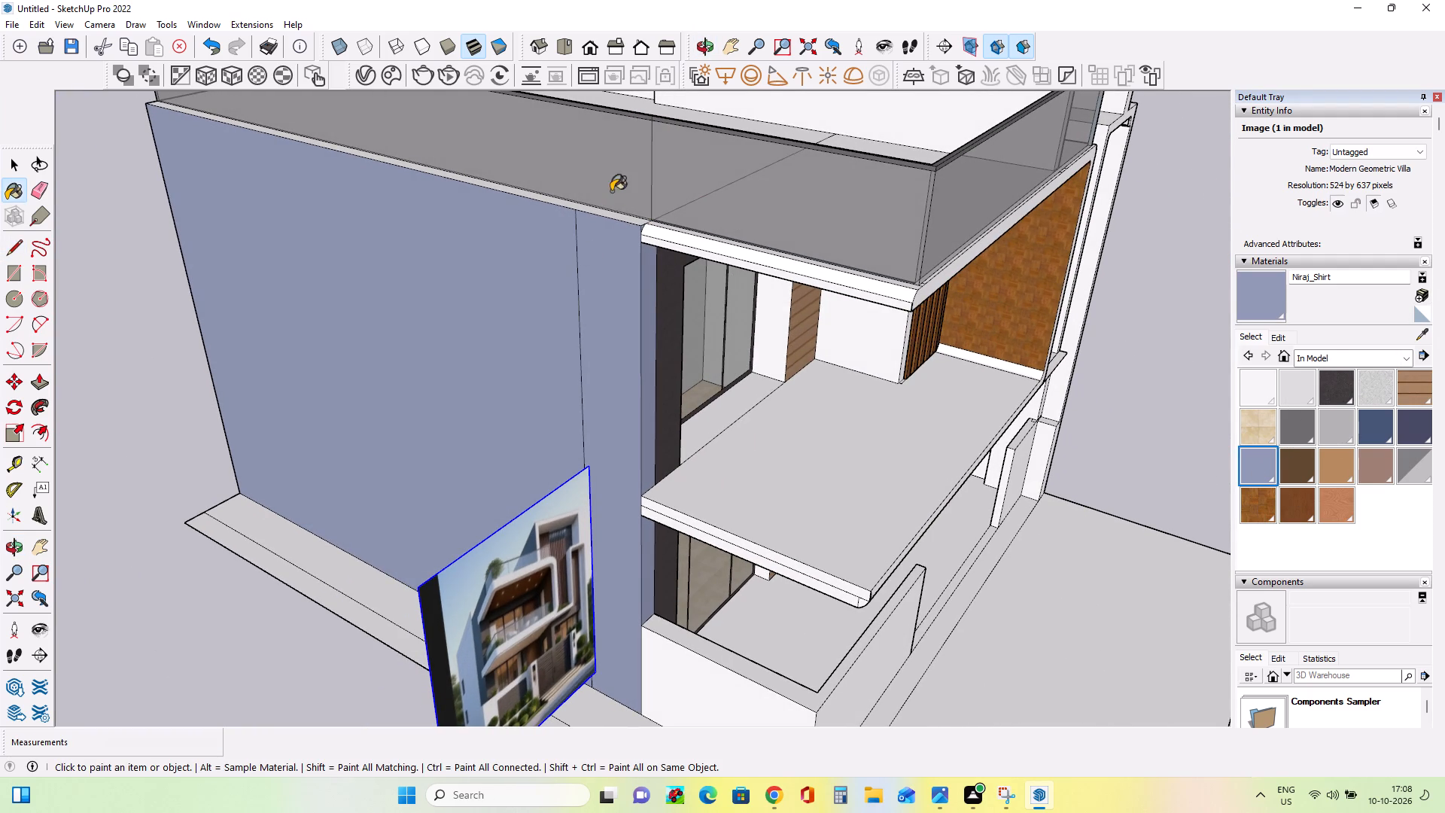
left_click(619, 172)
scroll(630, 169, "down", 3)
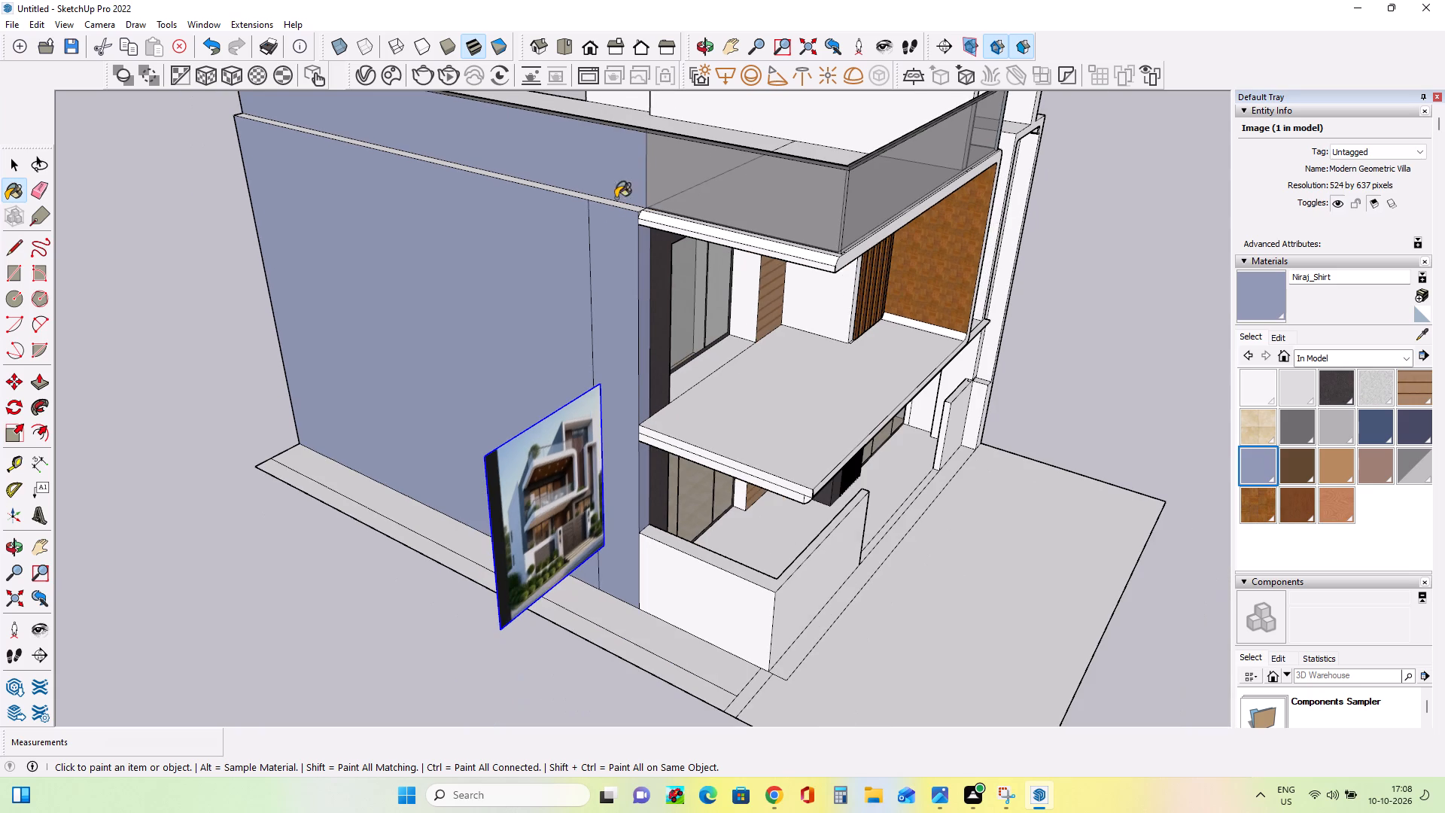
left_click(616, 206)
left_click(618, 206)
Draw a line about 9 3/16" long across the ledge at the corner strip's rear edge and paint the front ledge piece Niraj_Shirt.
scroll(611, 212, "up", 7)
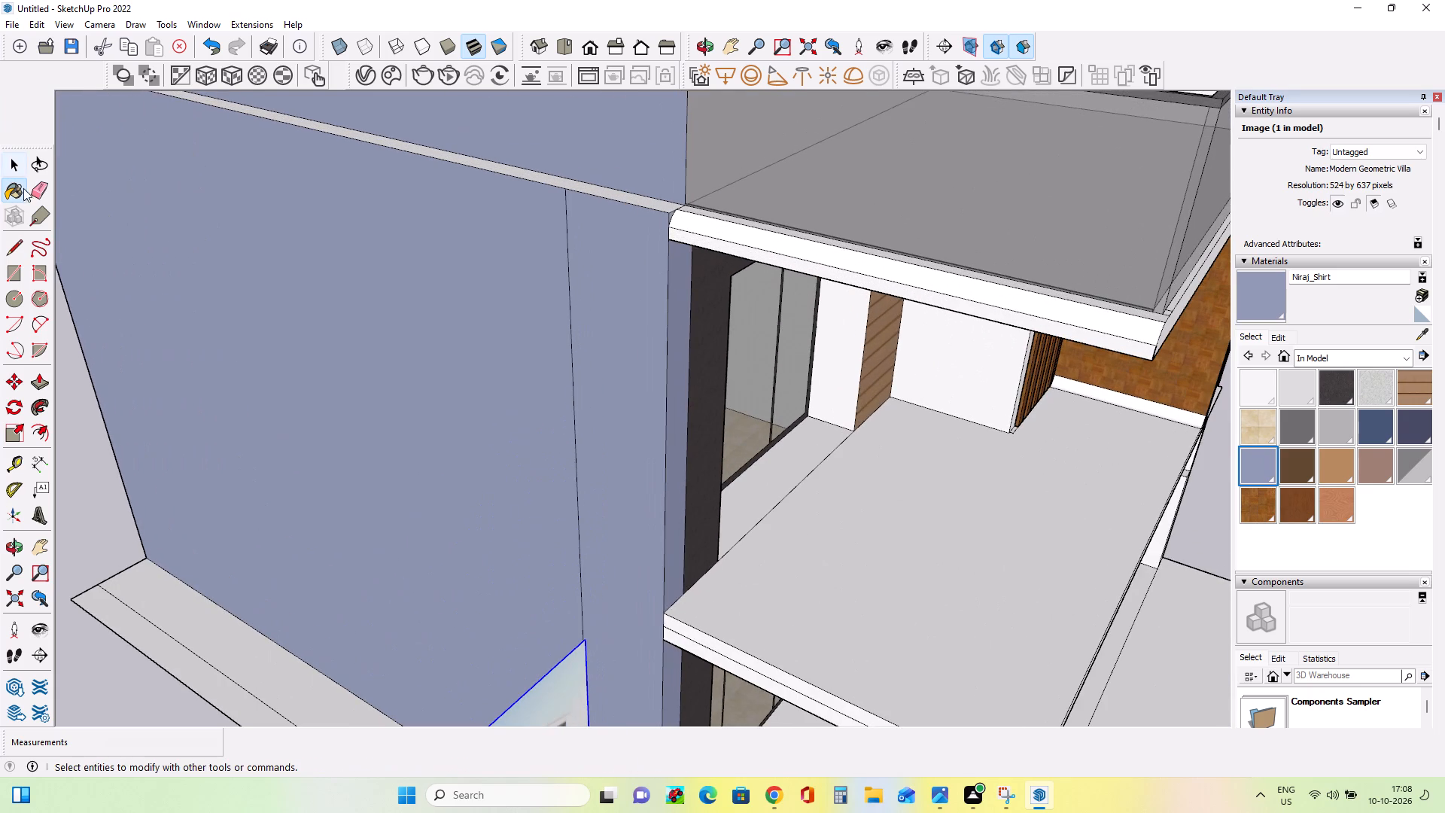
left_click_drag(22, 244, 30, 239)
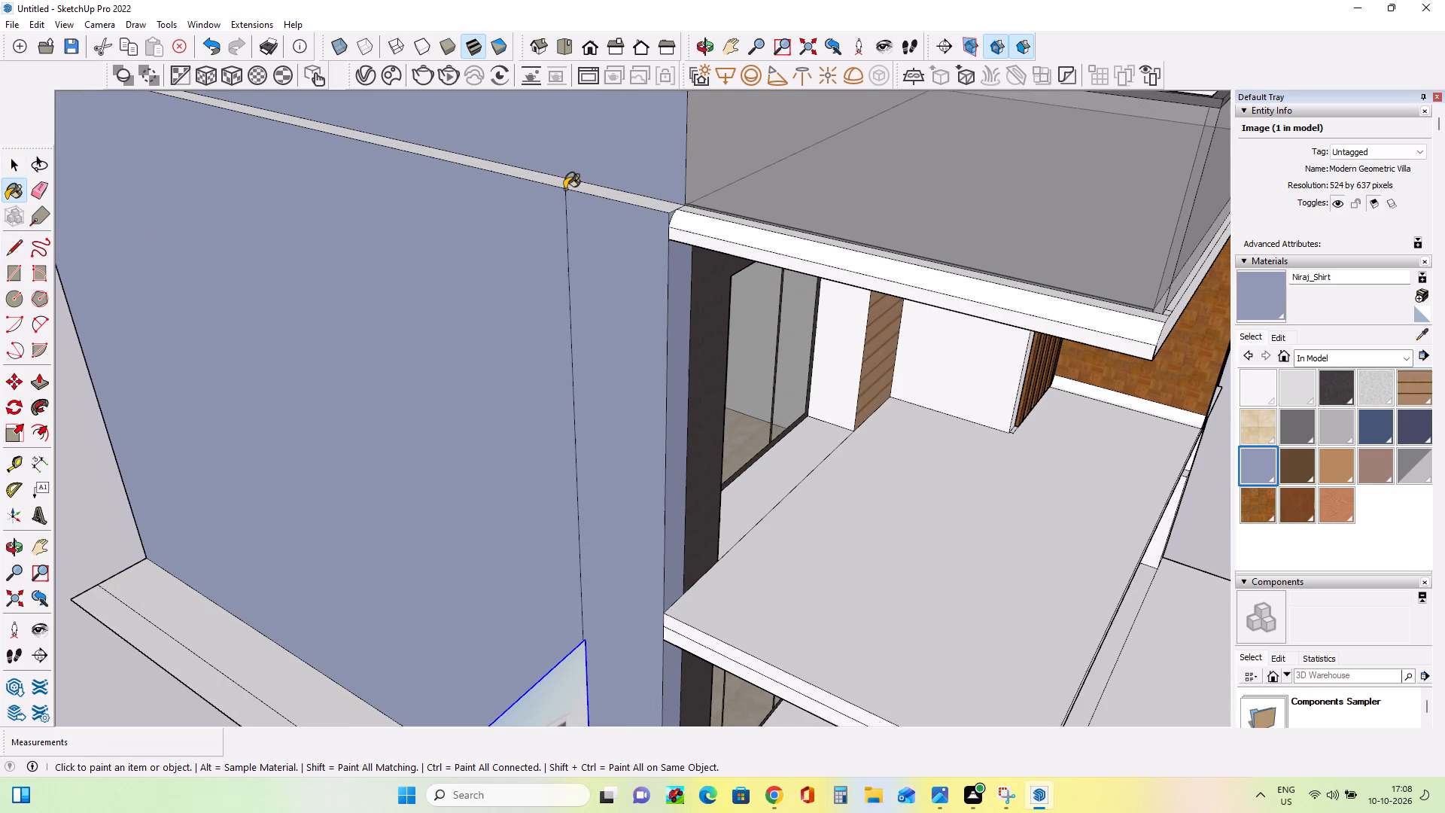
left_click(23, 246)
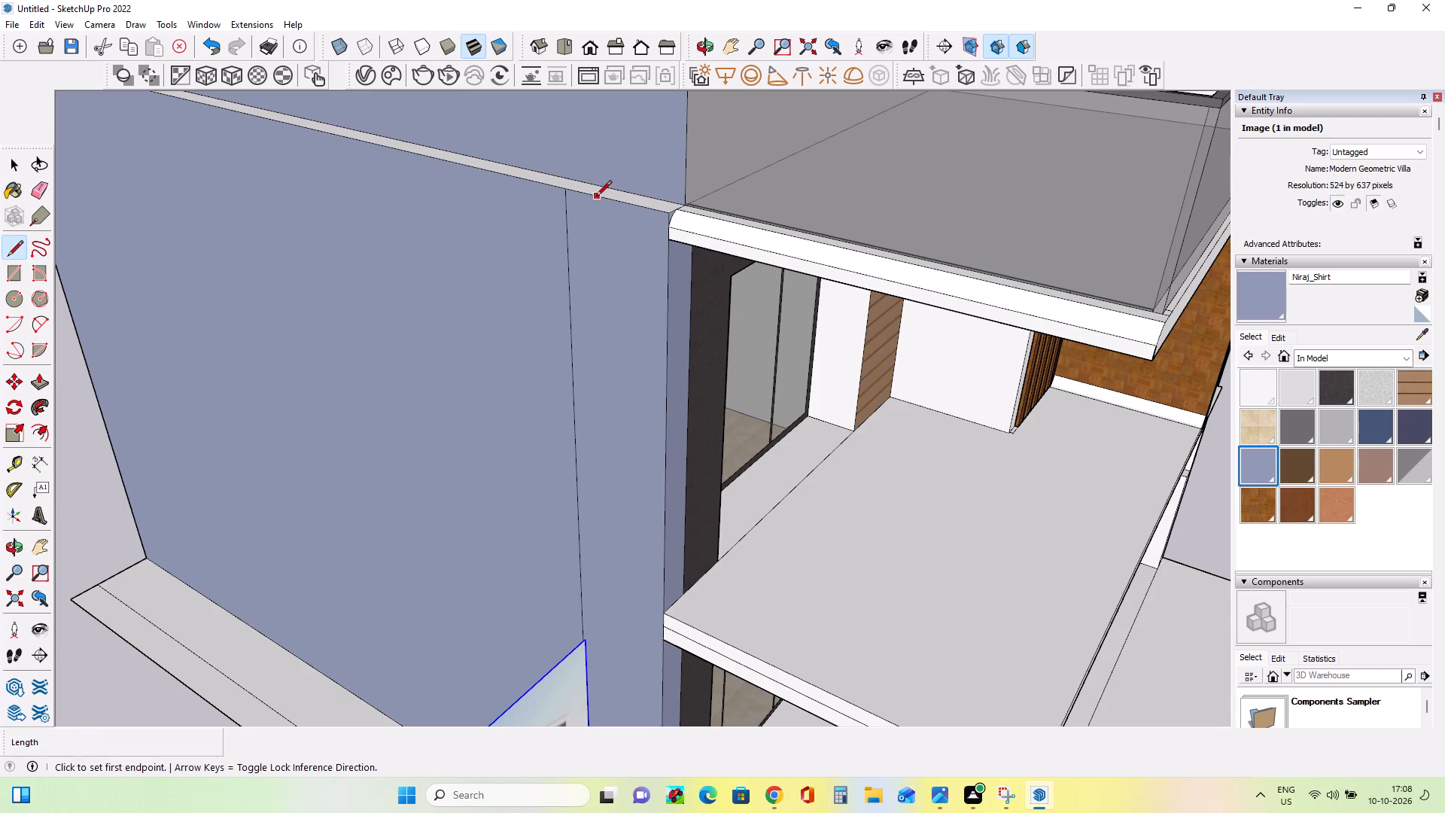
left_click(567, 191)
left_click(577, 177)
left_click(1255, 286)
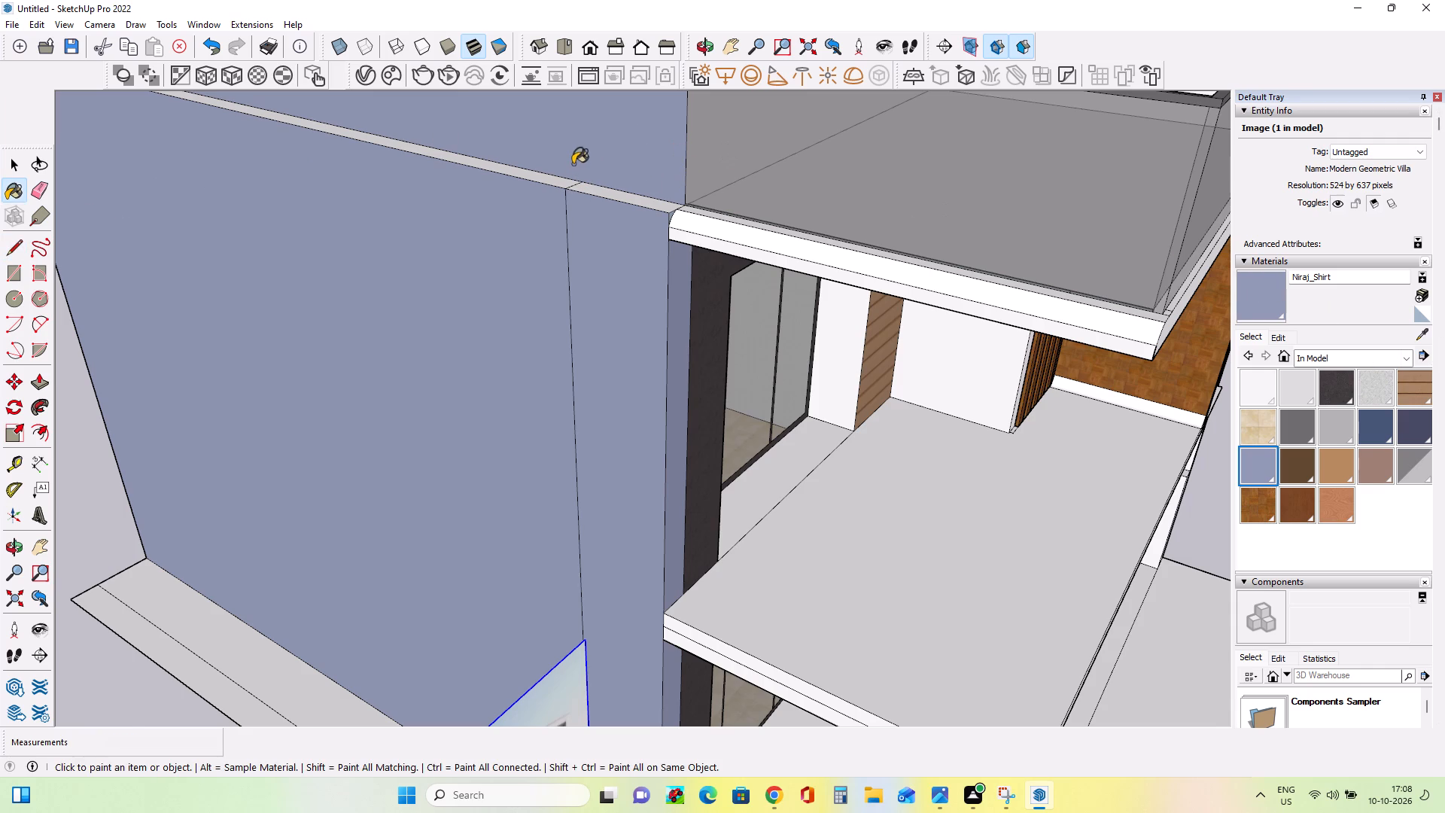
left_click(591, 195)
left_click(595, 193)
Draw a vertical line up the side parapet, continuing the corner strip's rear edge to the parapet's top.
middle_click_drag(618, 179, 659, 205)
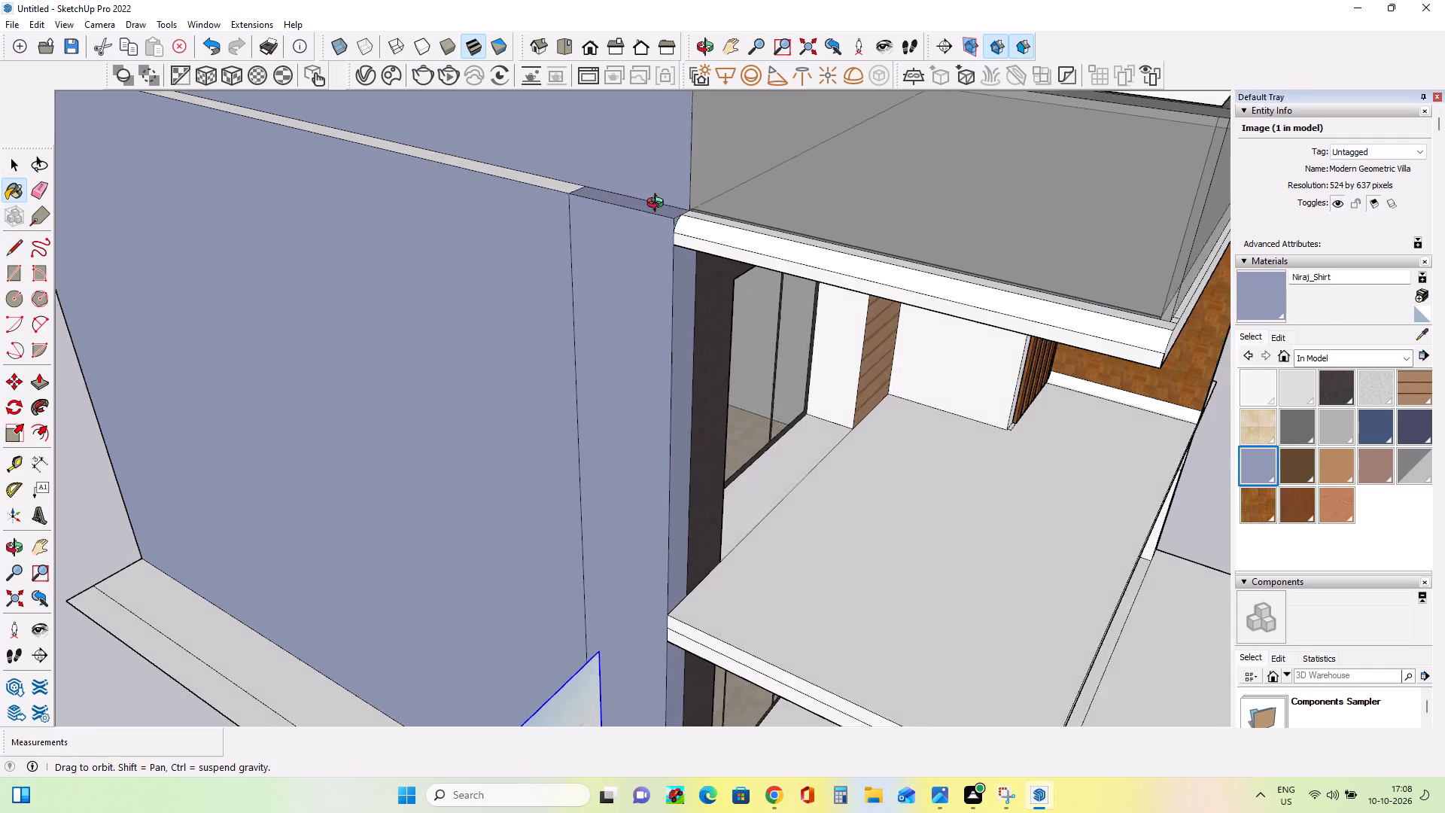
middle_click_drag(659, 205, 679, 215)
scroll(683, 210, "down", 7)
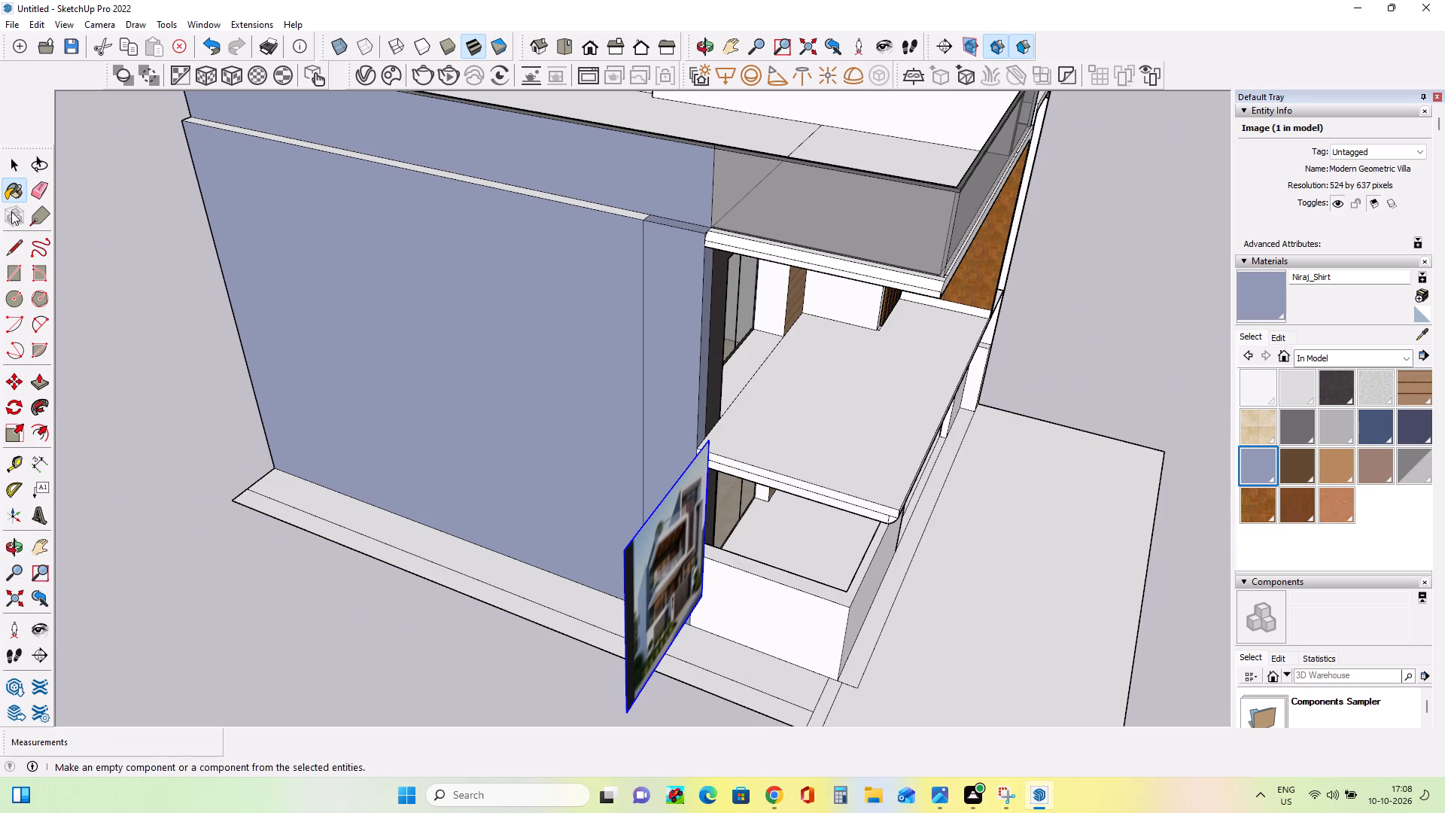
left_click(14, 248)
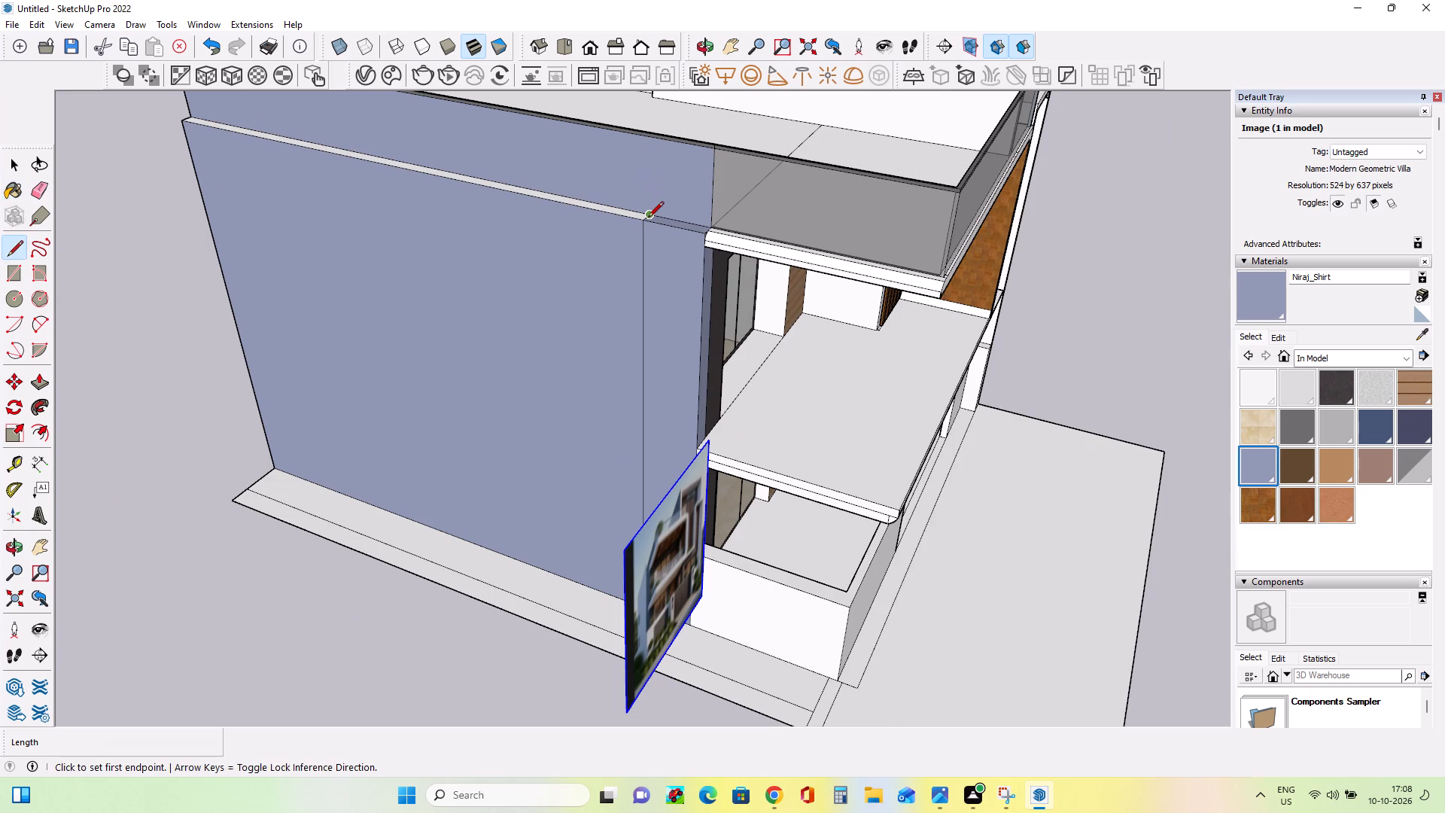
left_click(648, 218)
left_click(659, 138)
middle_click_drag(733, 259, 735, 268)
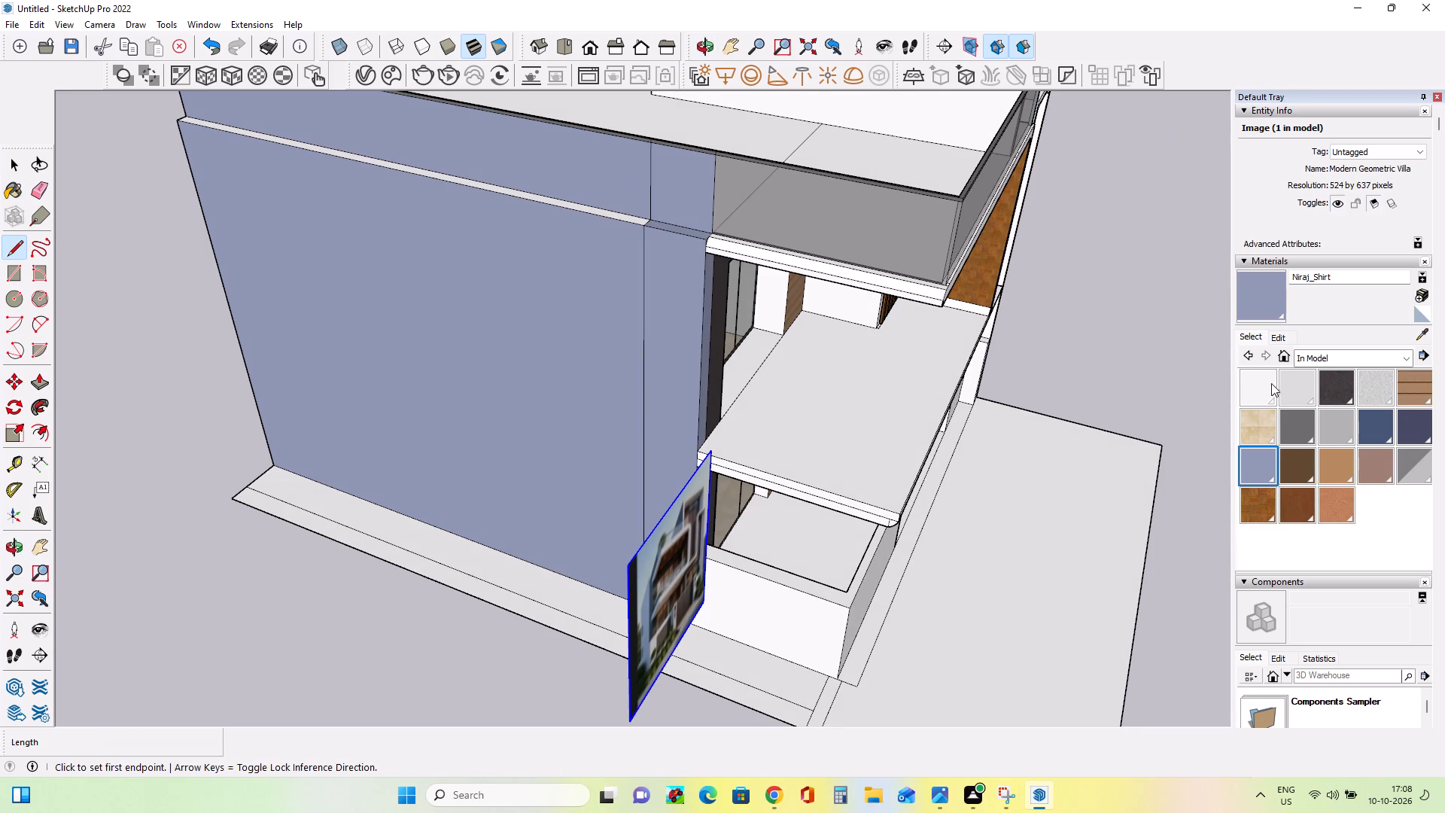
Paint the long side wall and the parapet section above it, behind the corner strip, with 0129_WhiteSmoke.
left_click(1251, 388)
left_click(522, 273)
left_click(620, 165)
Draw two stacked window rectangles near the side wall's rear end, about 6' 5" by 4' 9" above and 6' 4" by 4' 6" below.
middle_click_drag(786, 254, 665, 196)
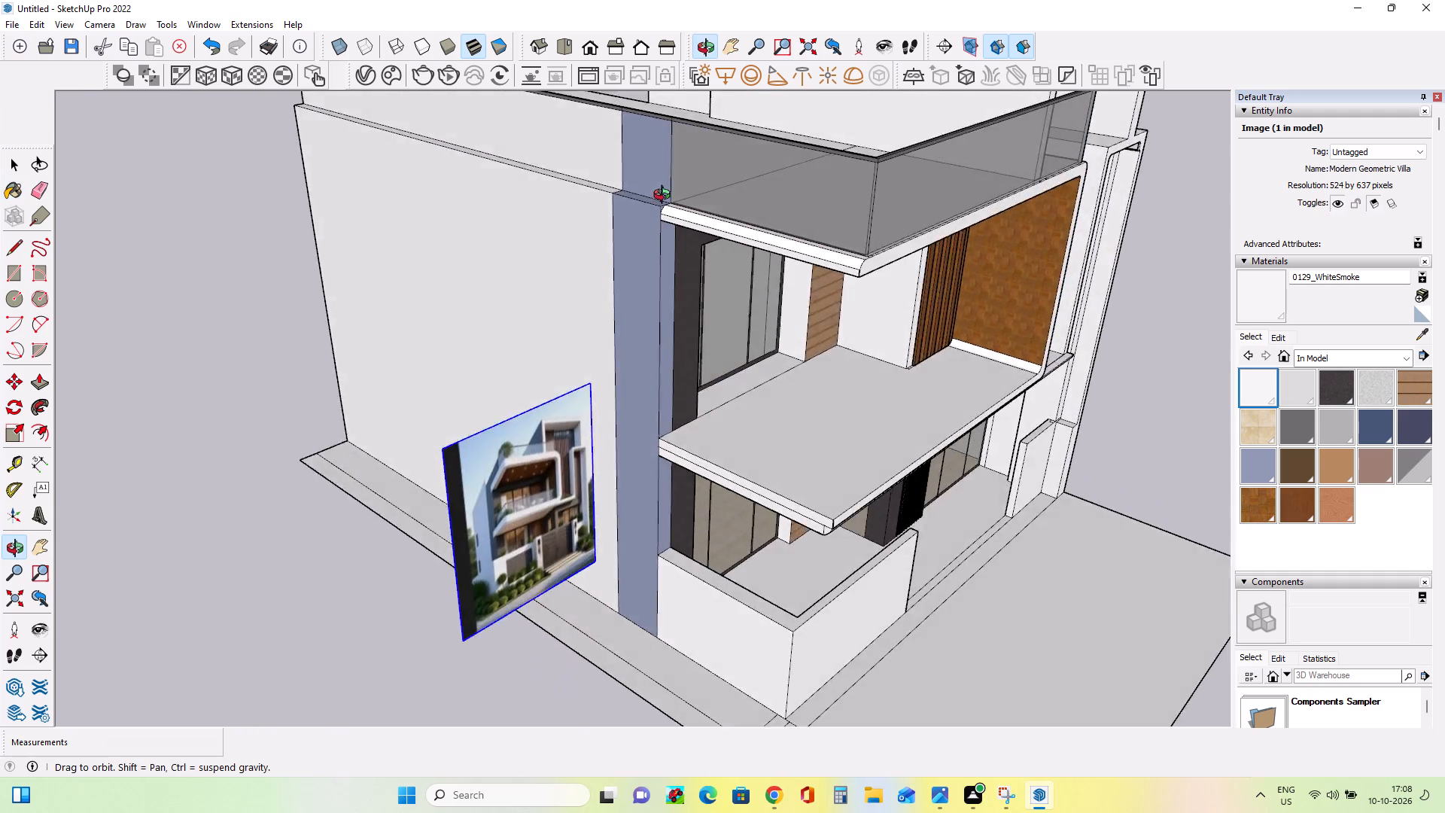
middle_click_drag(665, 196, 622, 138)
scroll(750, 226, "up", 2)
middle_click_drag(791, 251, 760, 248)
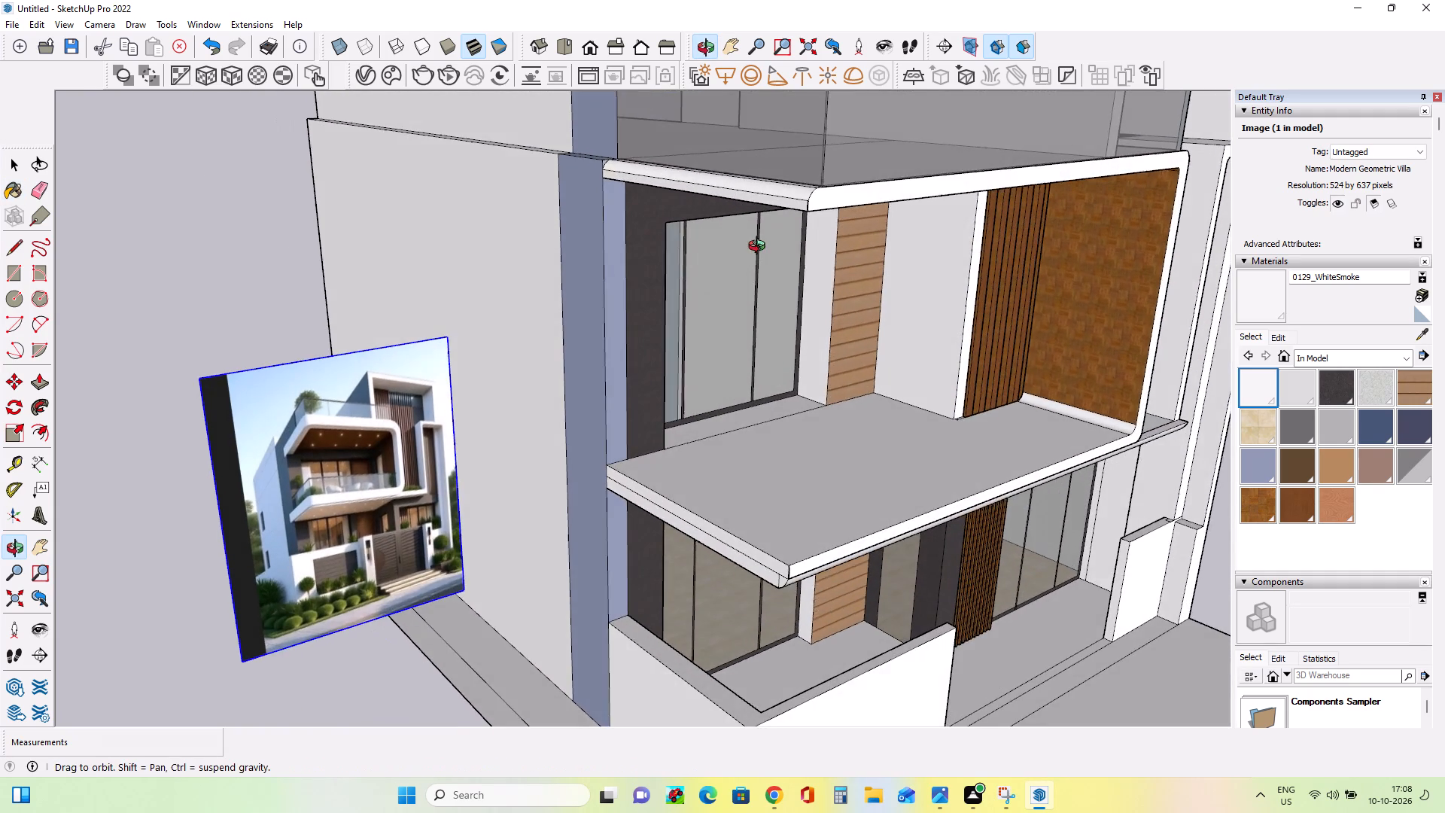
middle_click_drag(760, 248, 831, 223)
middle_click_drag(612, 324, 896, 276)
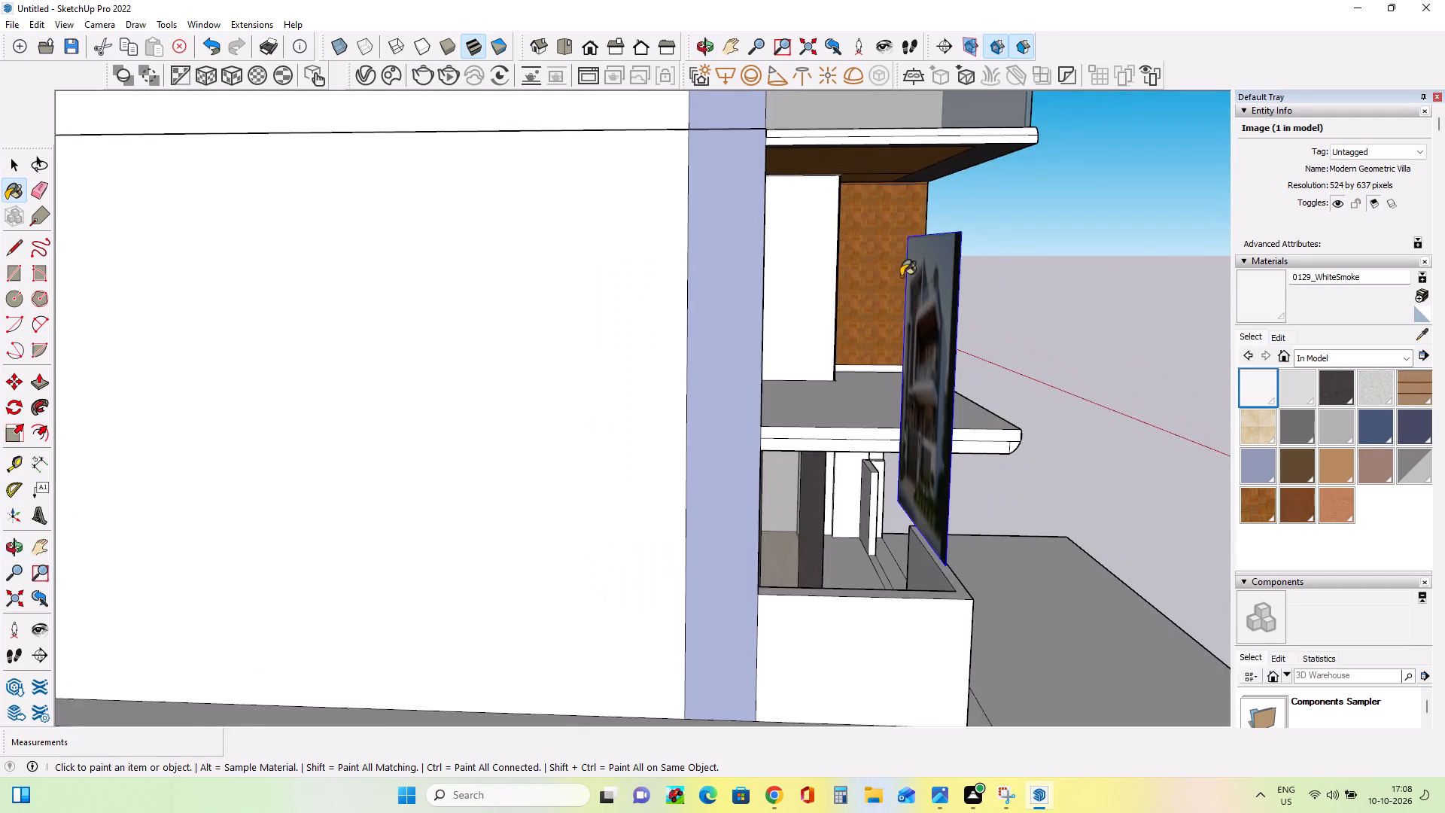
scroll(907, 275, "down", 6)
left_click(11, 275)
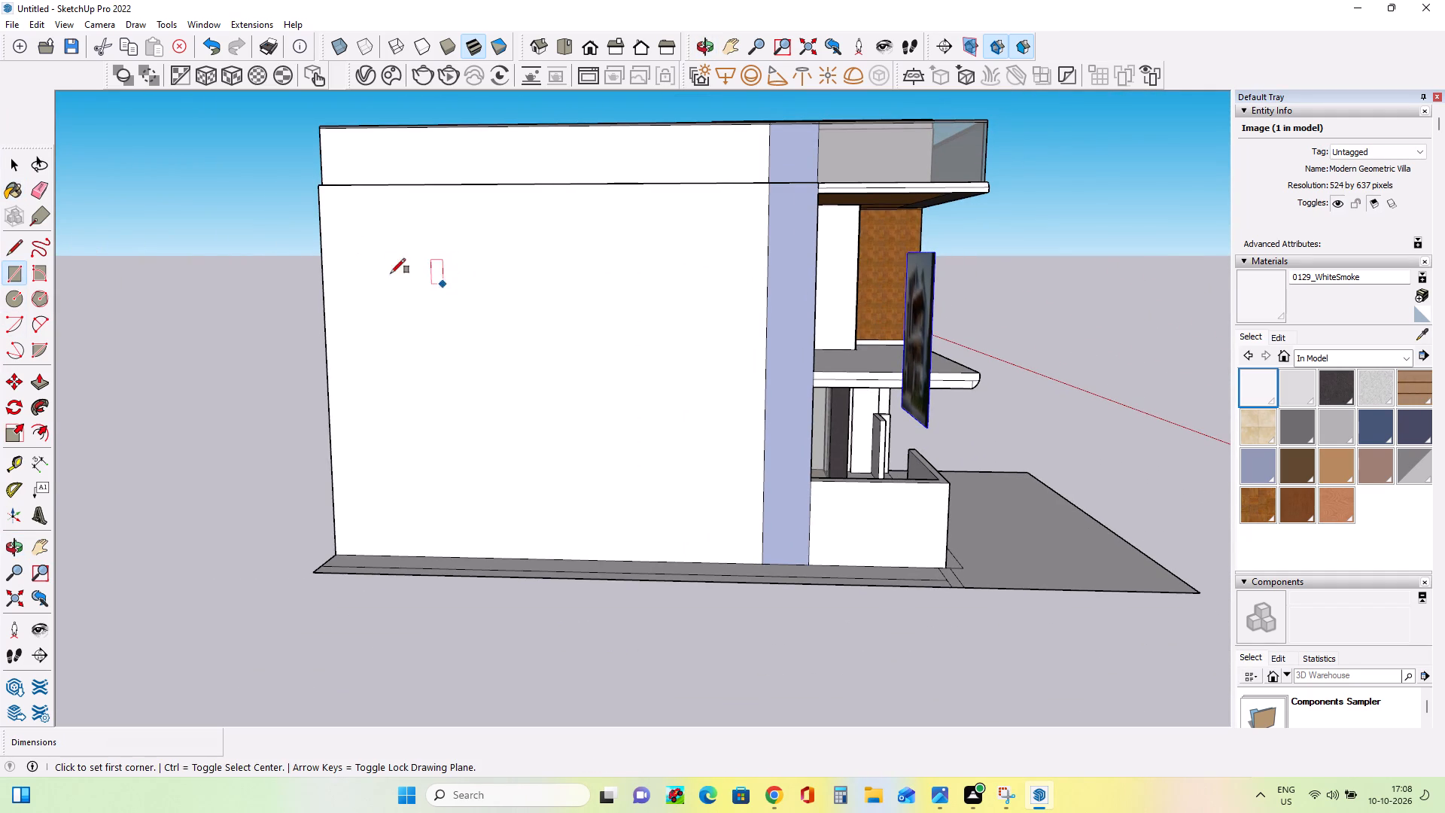
left_click(349, 285)
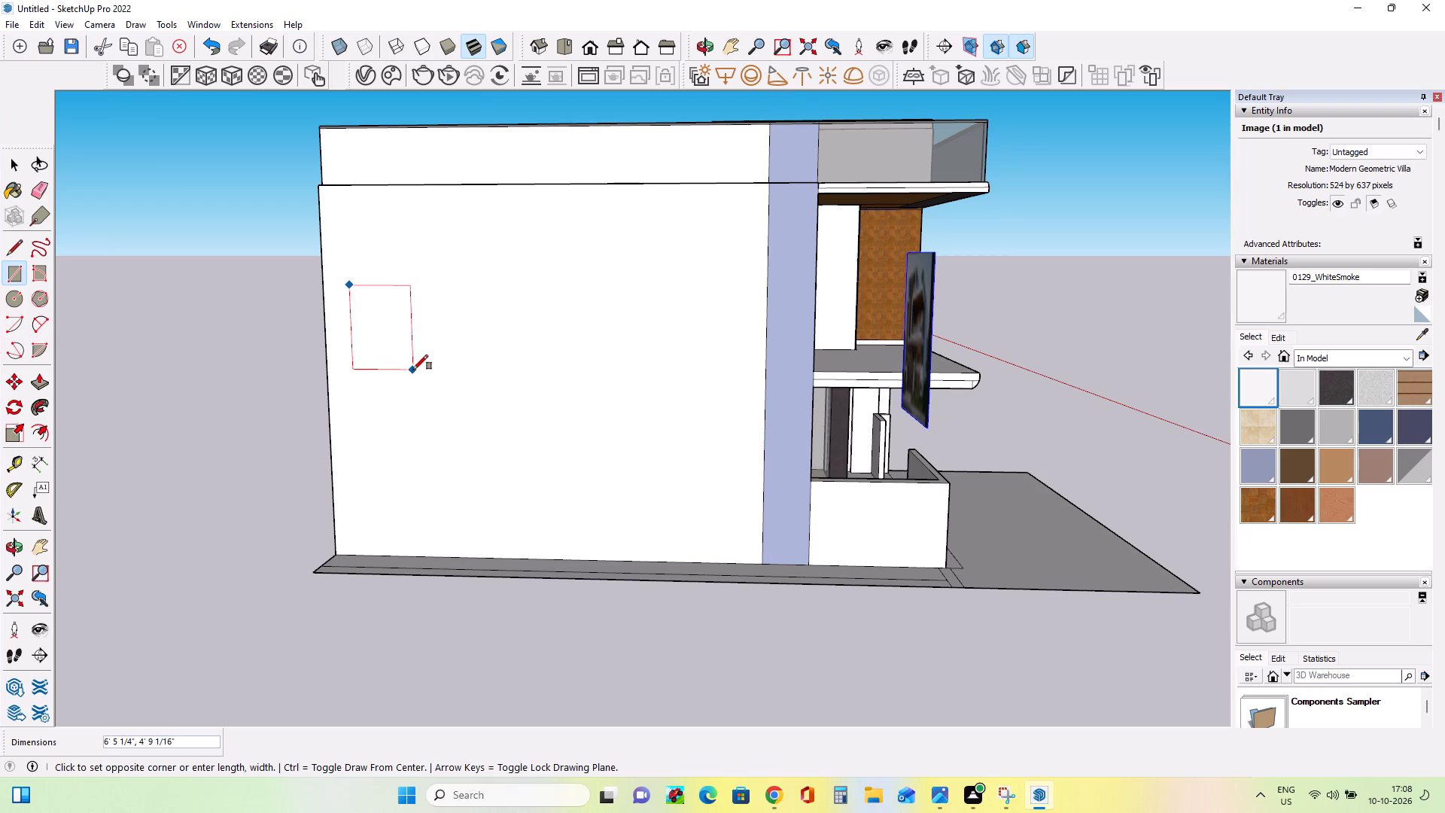
left_click(413, 370)
left_click(354, 385)
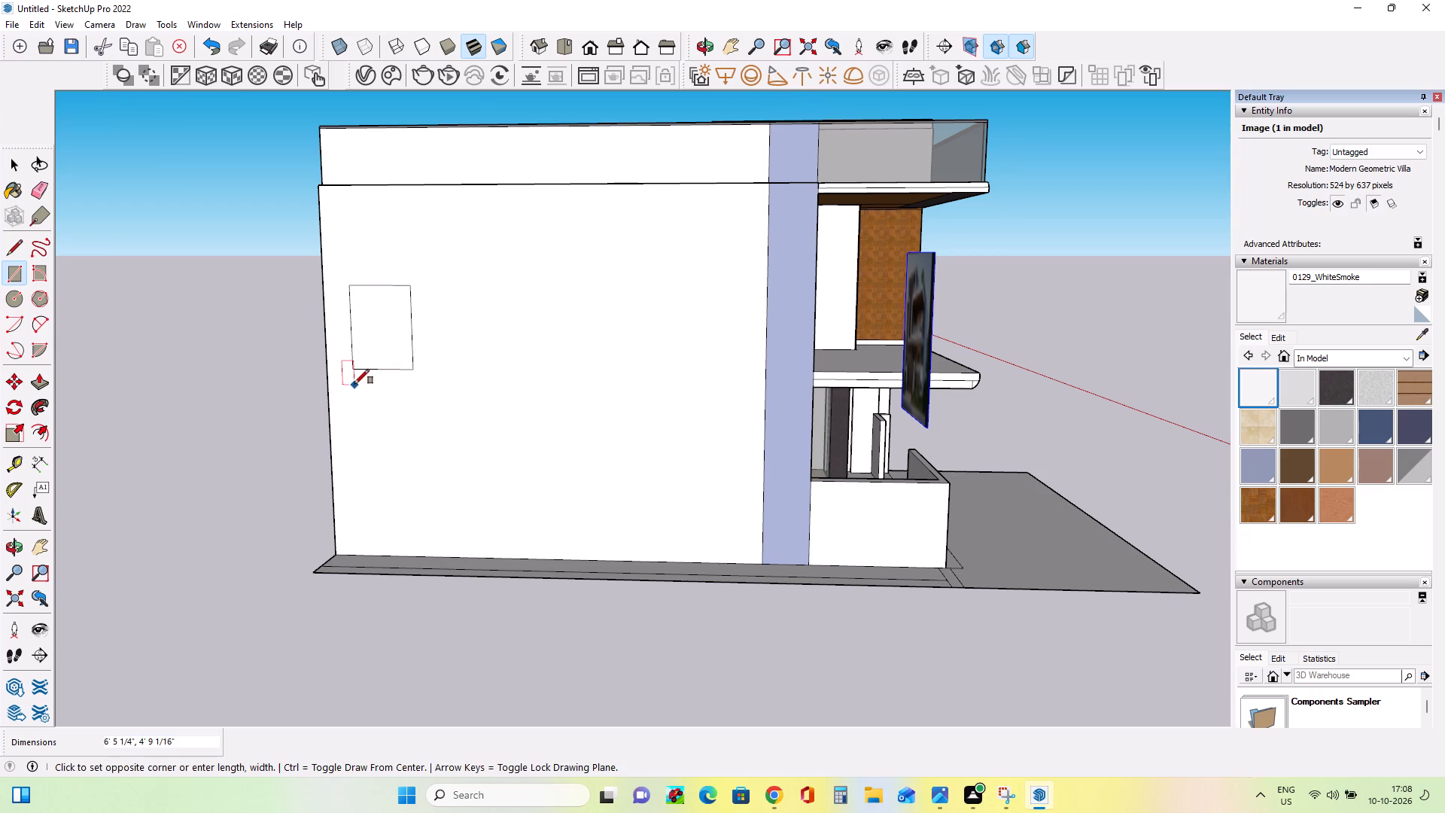
left_click(415, 466)
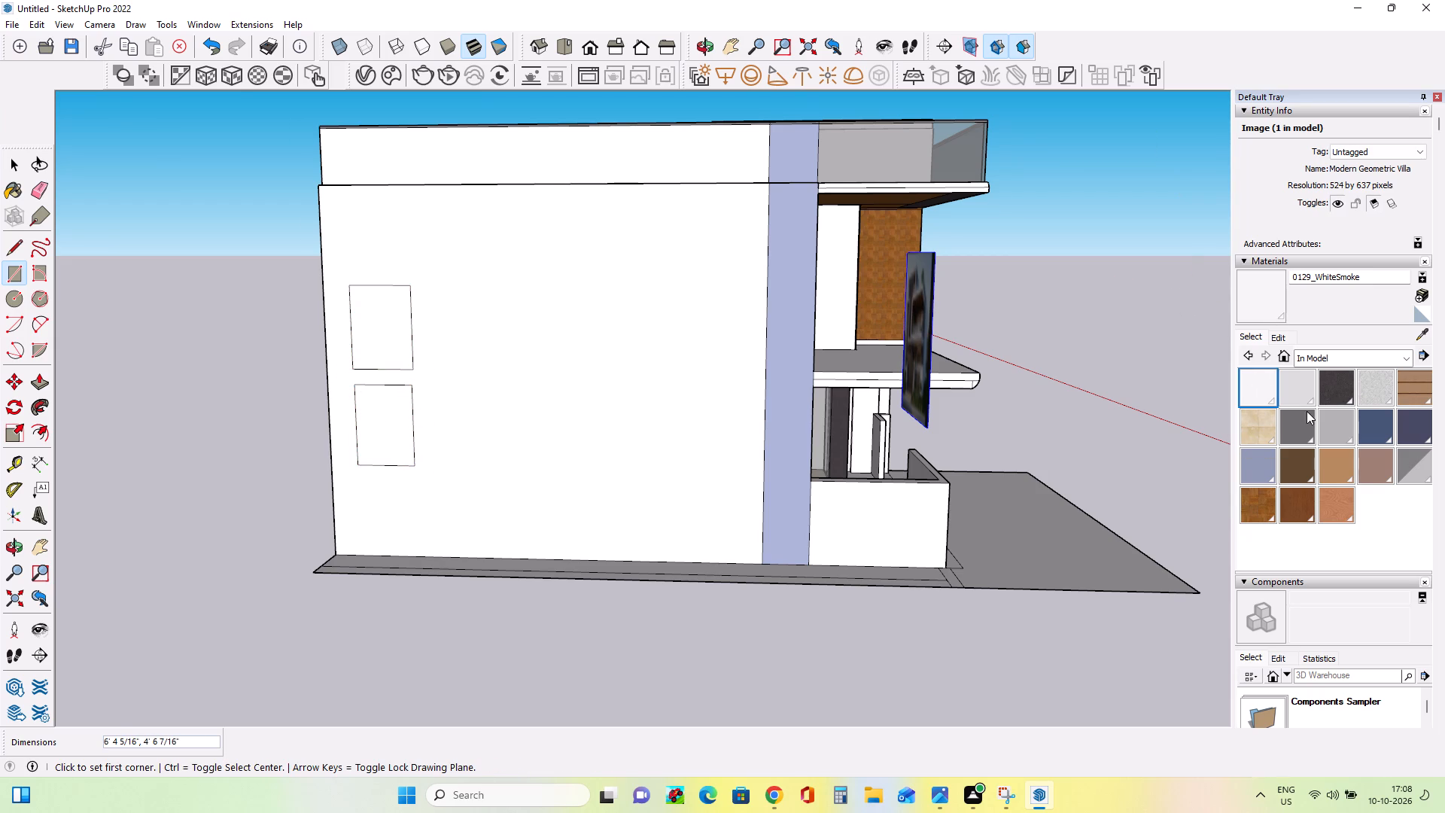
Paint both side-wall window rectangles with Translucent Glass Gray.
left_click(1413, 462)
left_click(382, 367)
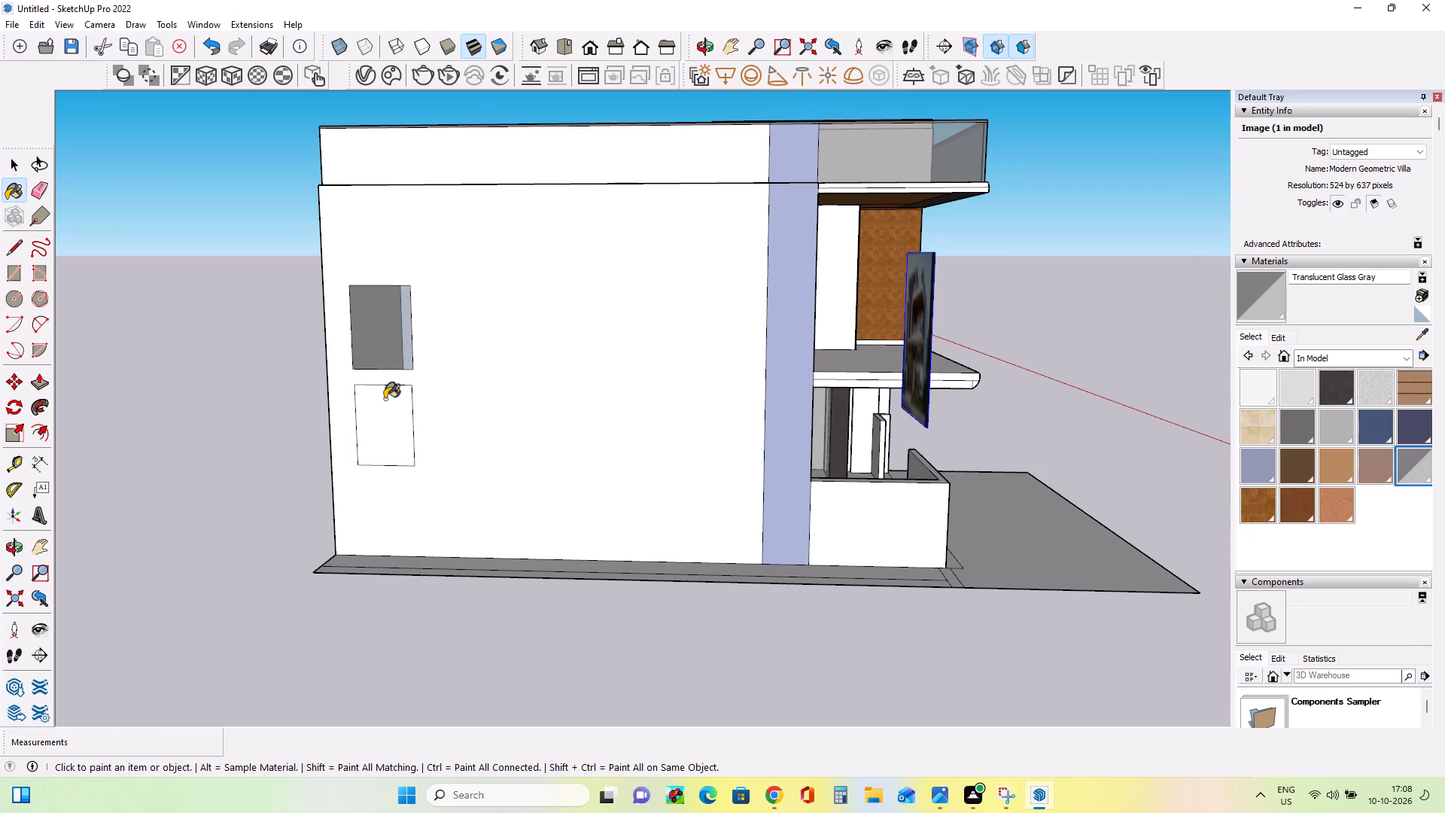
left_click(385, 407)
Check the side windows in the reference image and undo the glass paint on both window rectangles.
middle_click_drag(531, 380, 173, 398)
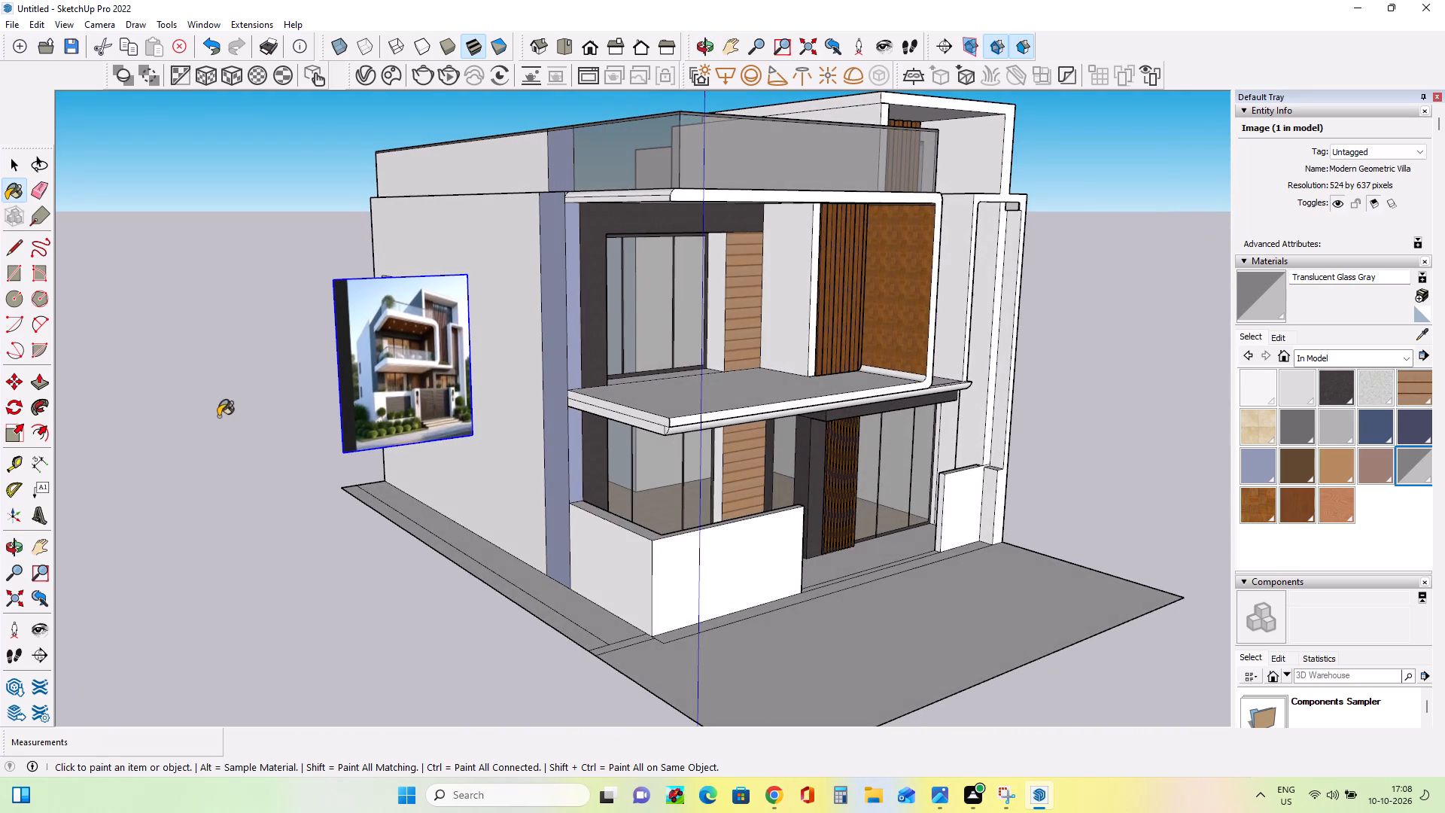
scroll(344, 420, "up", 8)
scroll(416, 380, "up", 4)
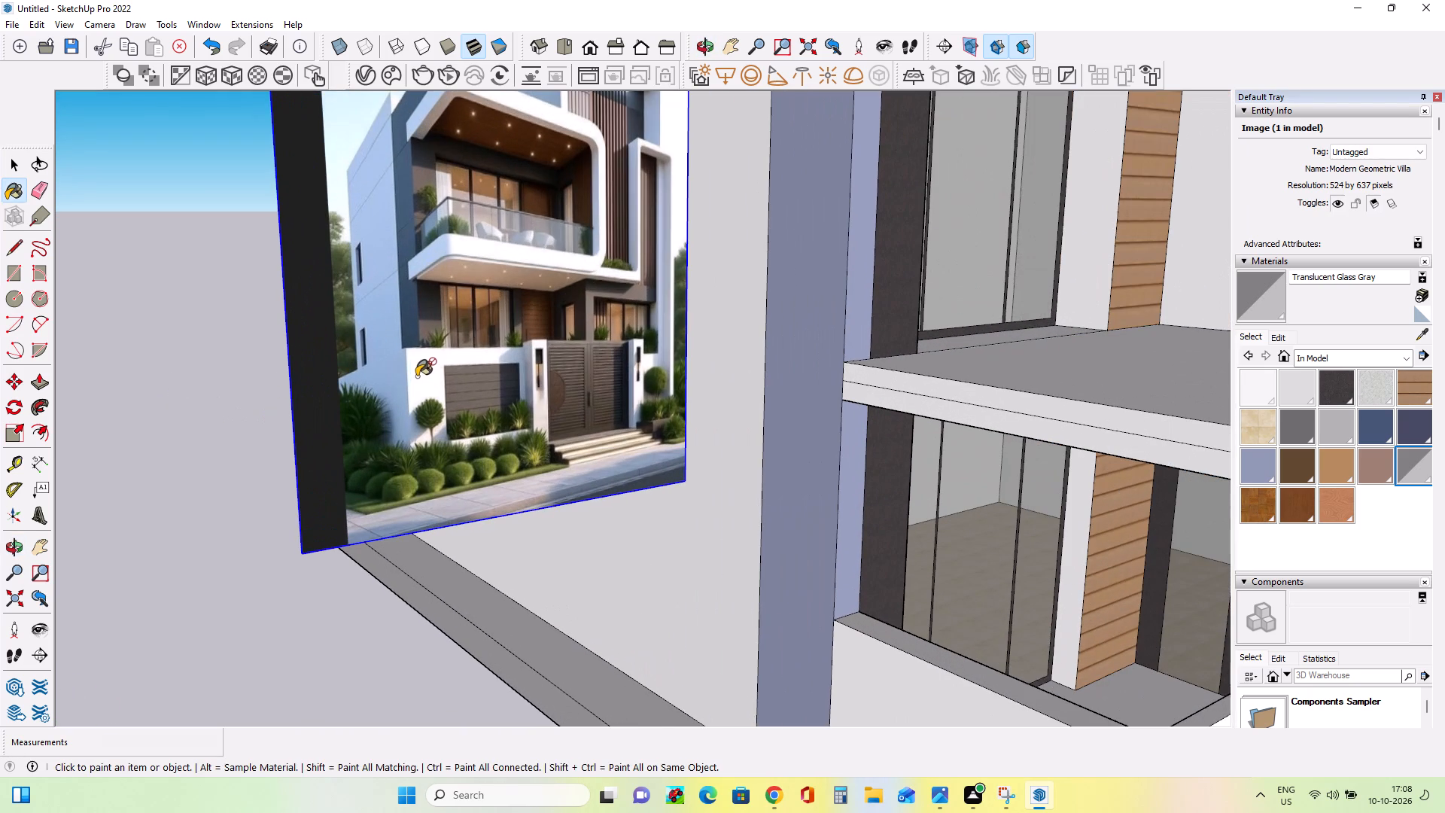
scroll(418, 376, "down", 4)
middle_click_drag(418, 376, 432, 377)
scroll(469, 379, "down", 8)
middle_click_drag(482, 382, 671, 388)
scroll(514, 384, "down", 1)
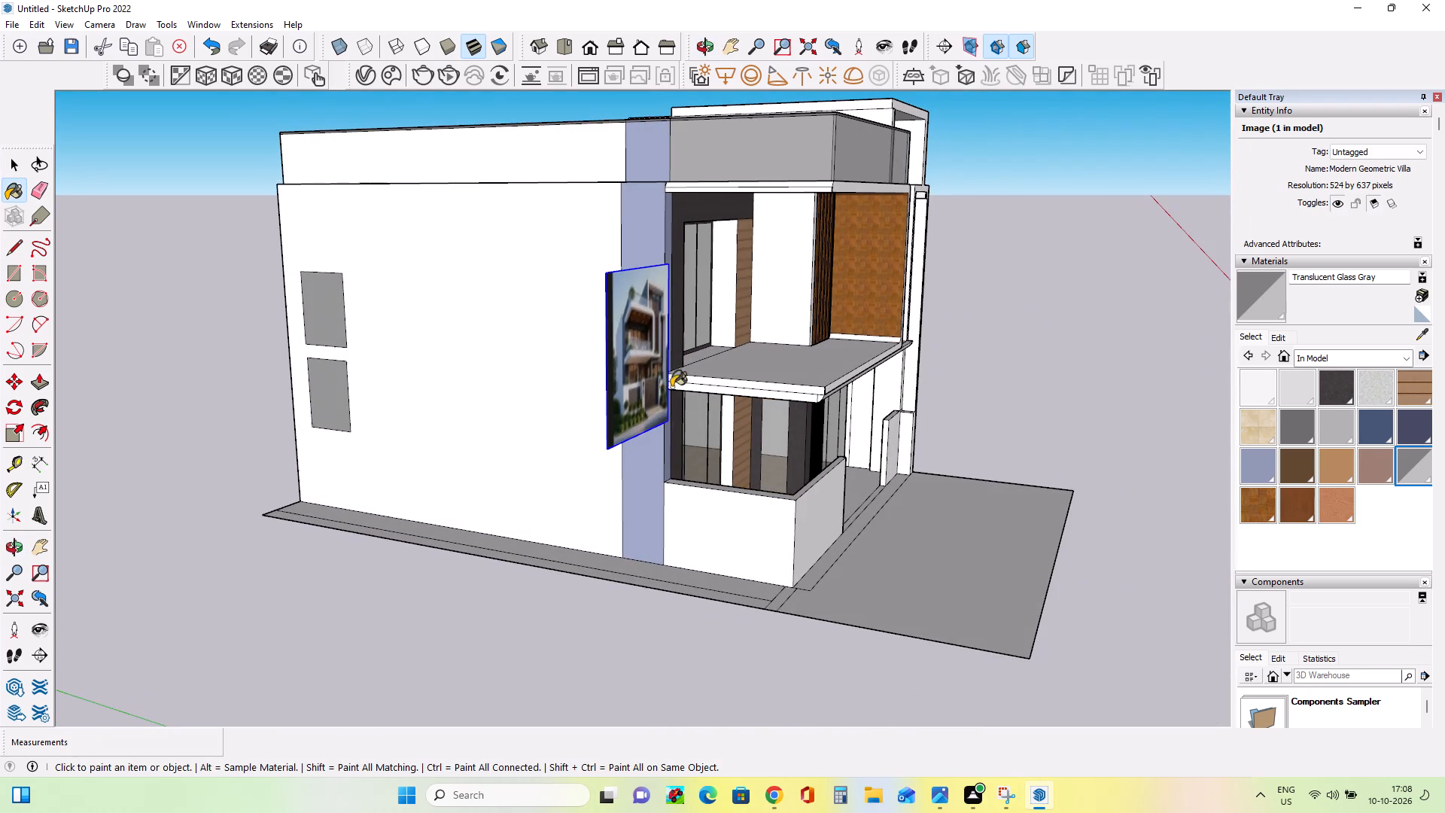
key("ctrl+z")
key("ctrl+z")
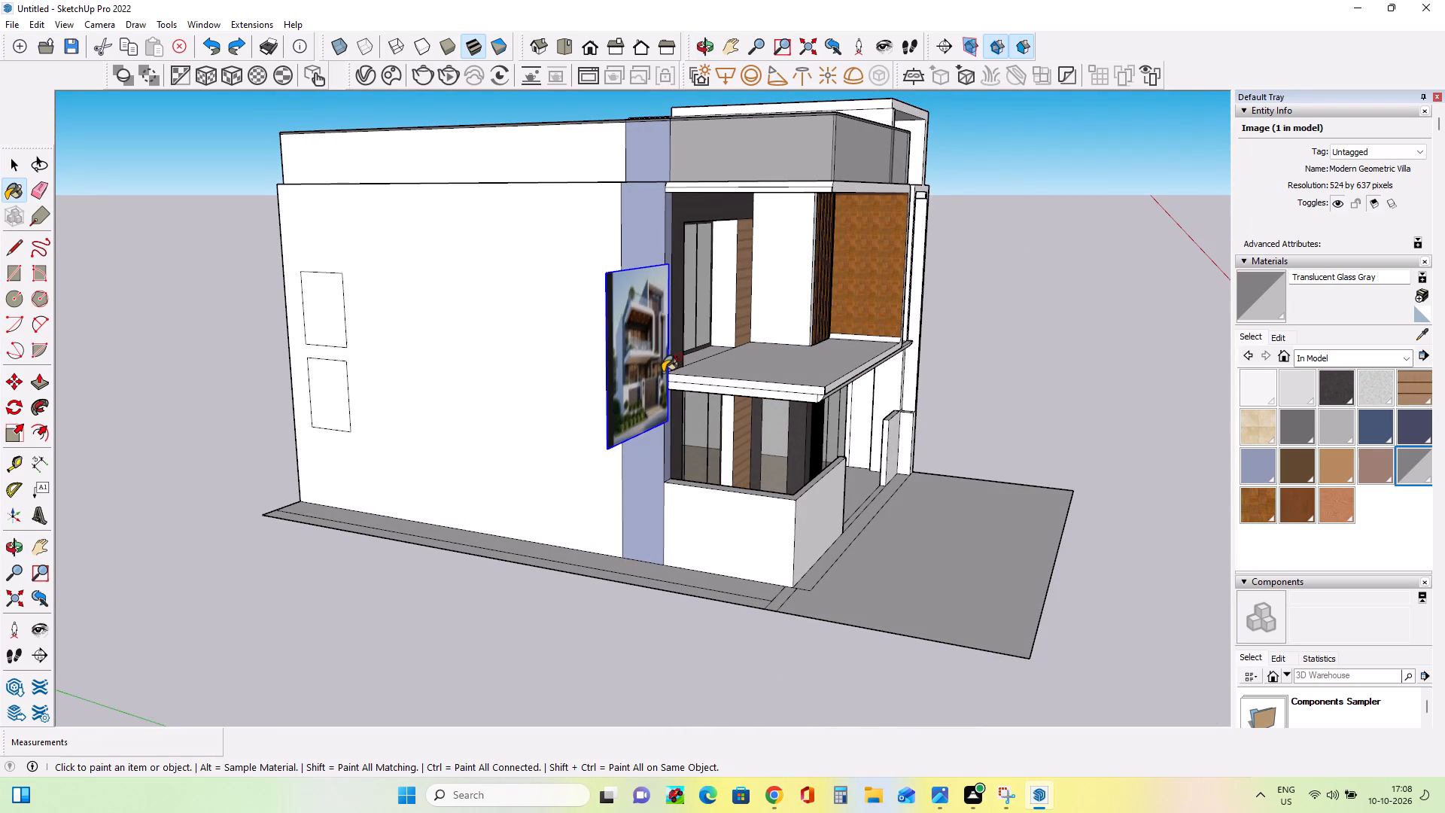
Push both side-wall window rectangles about 7" into the wall to form recesses.
left_click(29, 386)
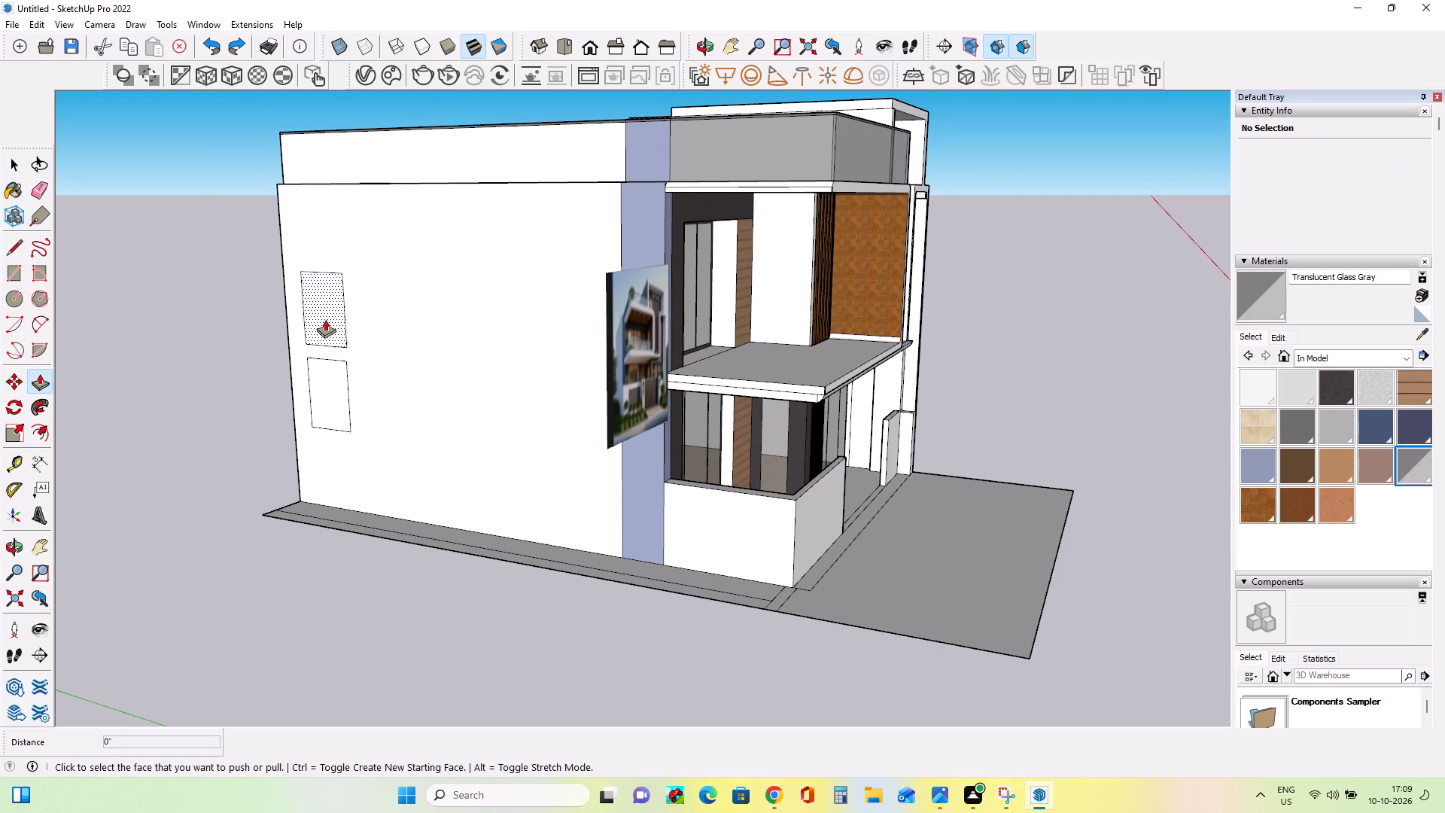
left_click(325, 319)
left_click(330, 316)
left_click(324, 397)
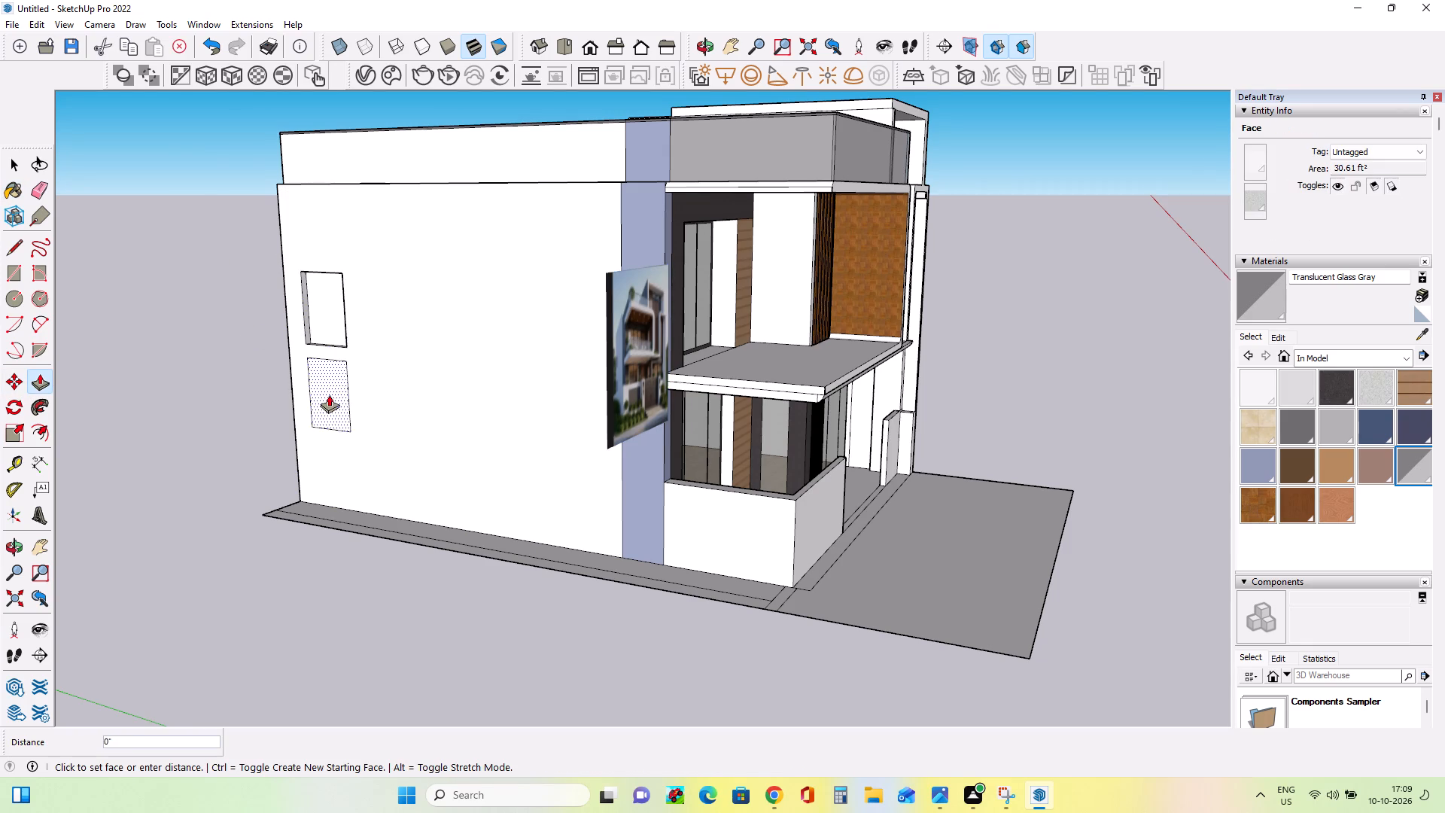
left_click(330, 399)
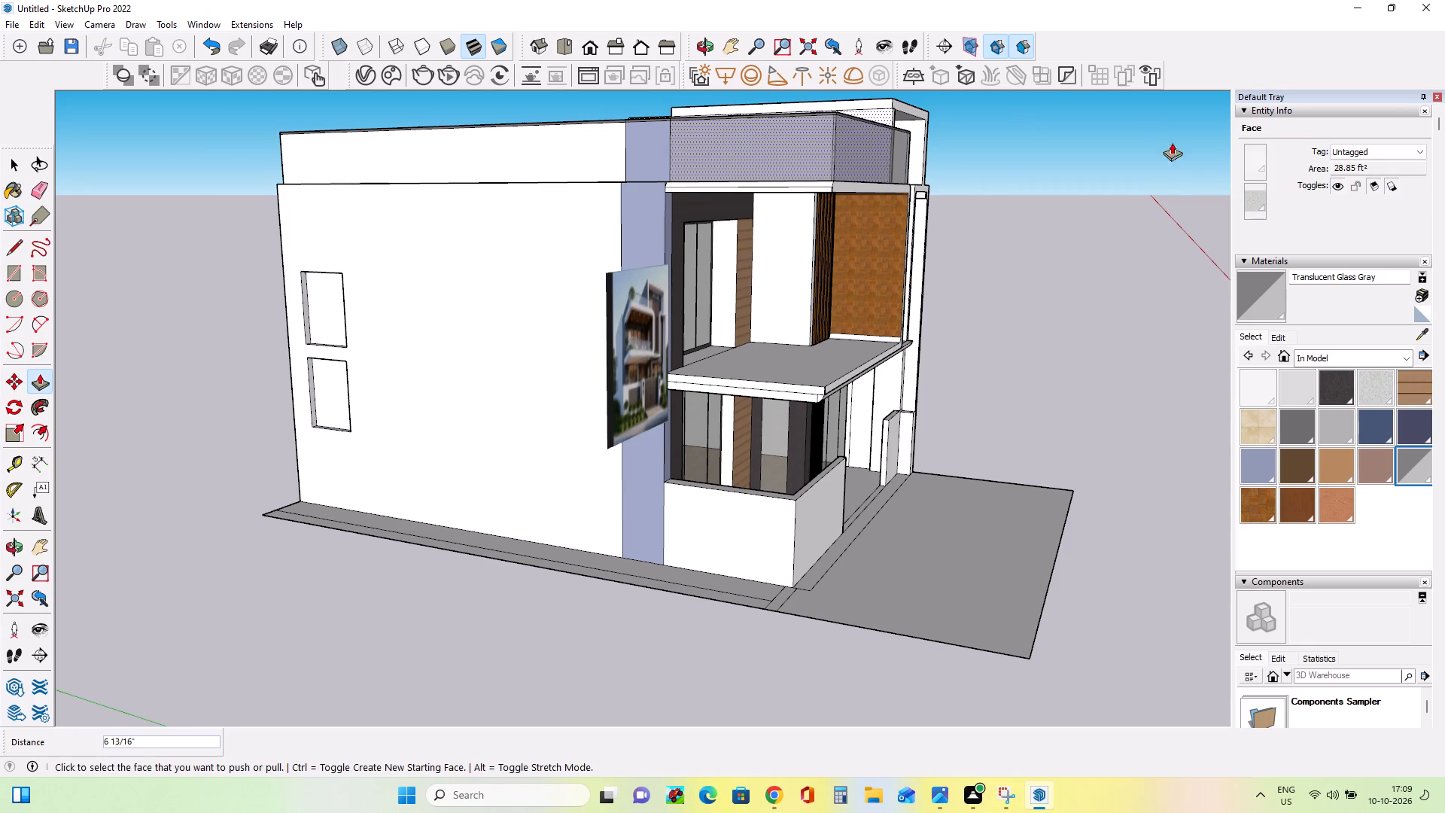
Paint the recessed faces of both side-wall windows with Translucent Glass Gray.
left_click(1388, 474)
left_click(1412, 466)
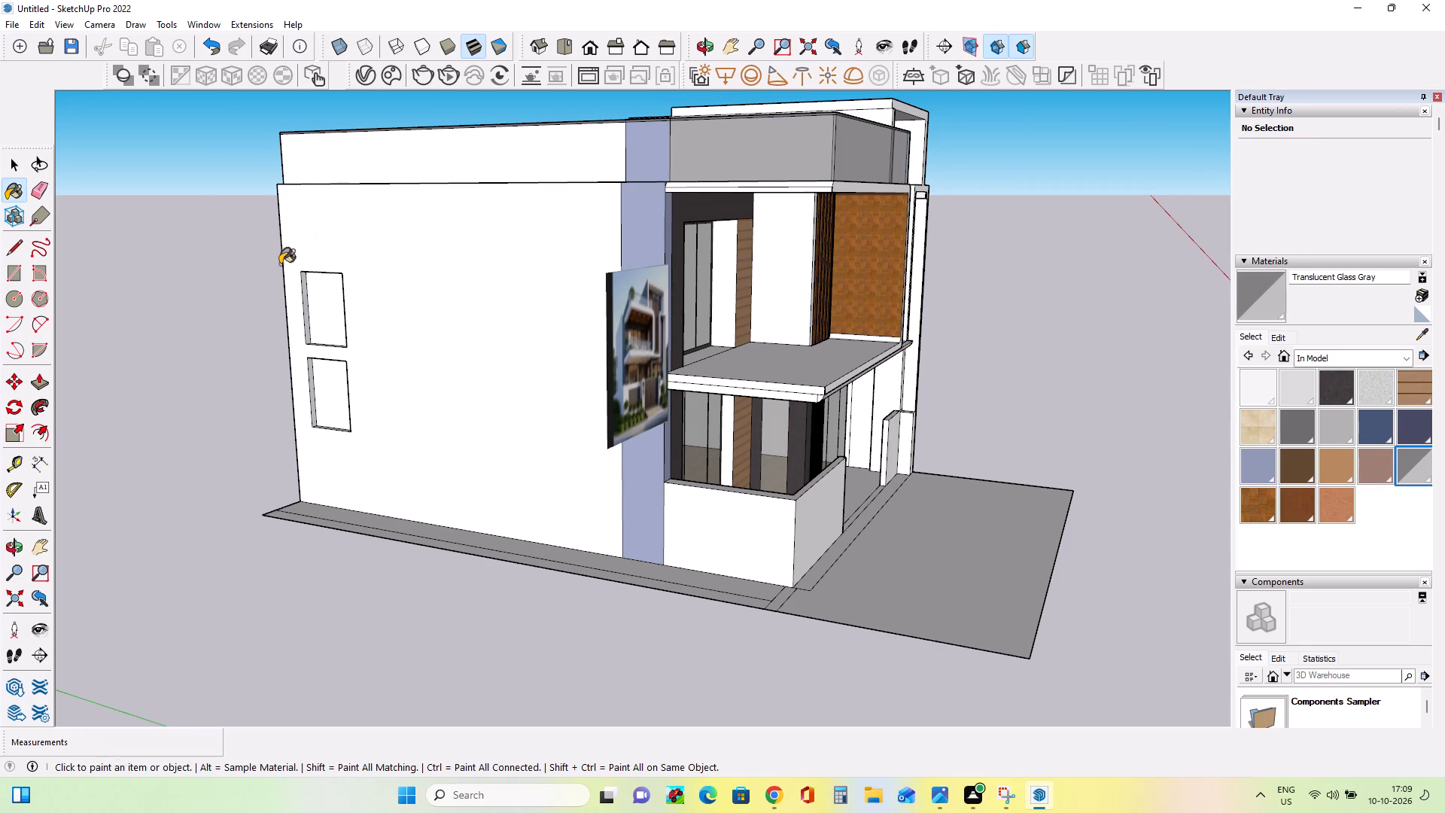
left_click(334, 297)
left_click(334, 395)
Examine the front boundary wall, slatted panel and gate in the reference image and compare them with the model's front wall.
middle_click_drag(448, 325, 364, 247)
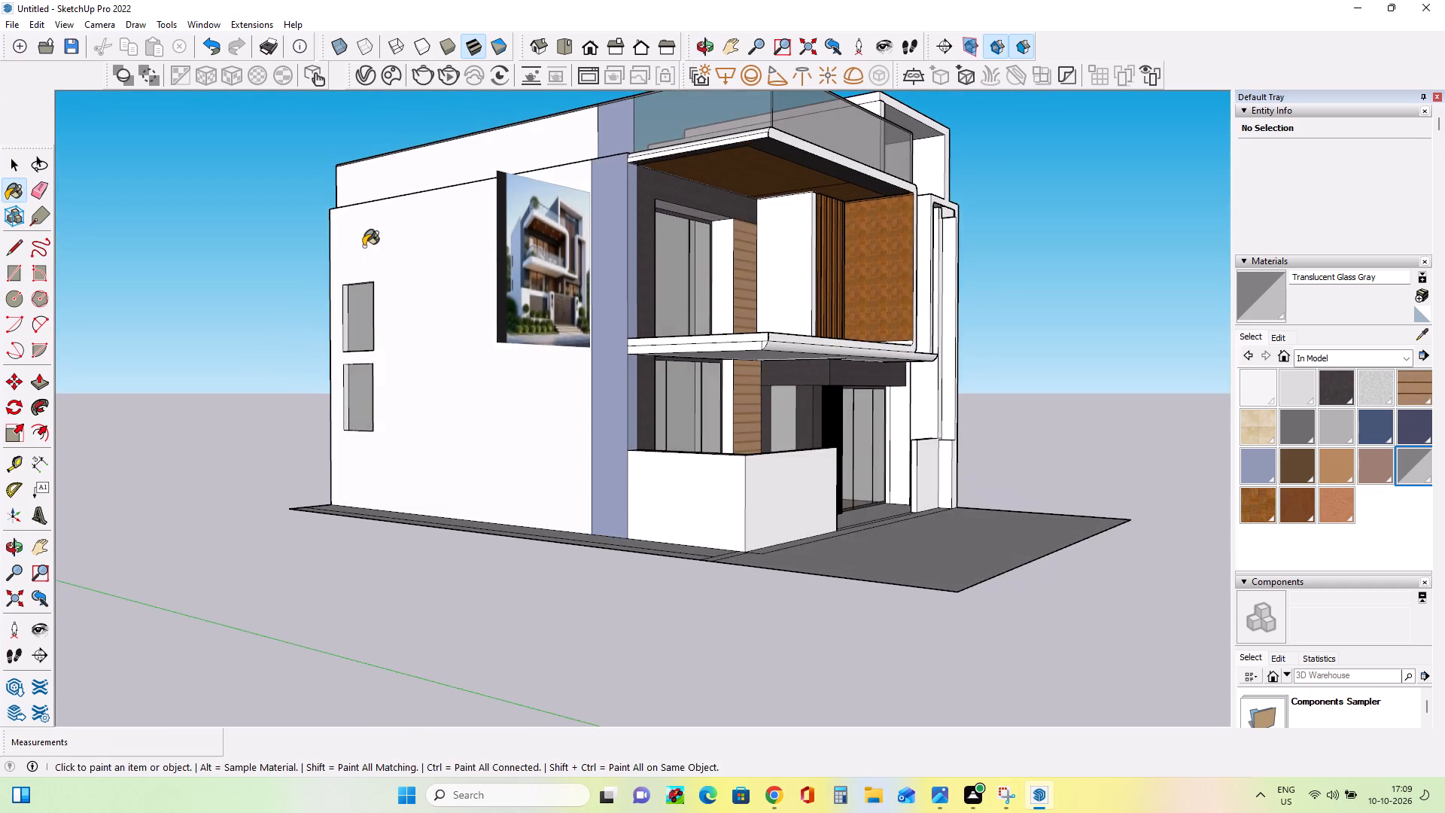
scroll(364, 246, "down", 3)
middle_click_drag(532, 288, 450, 321)
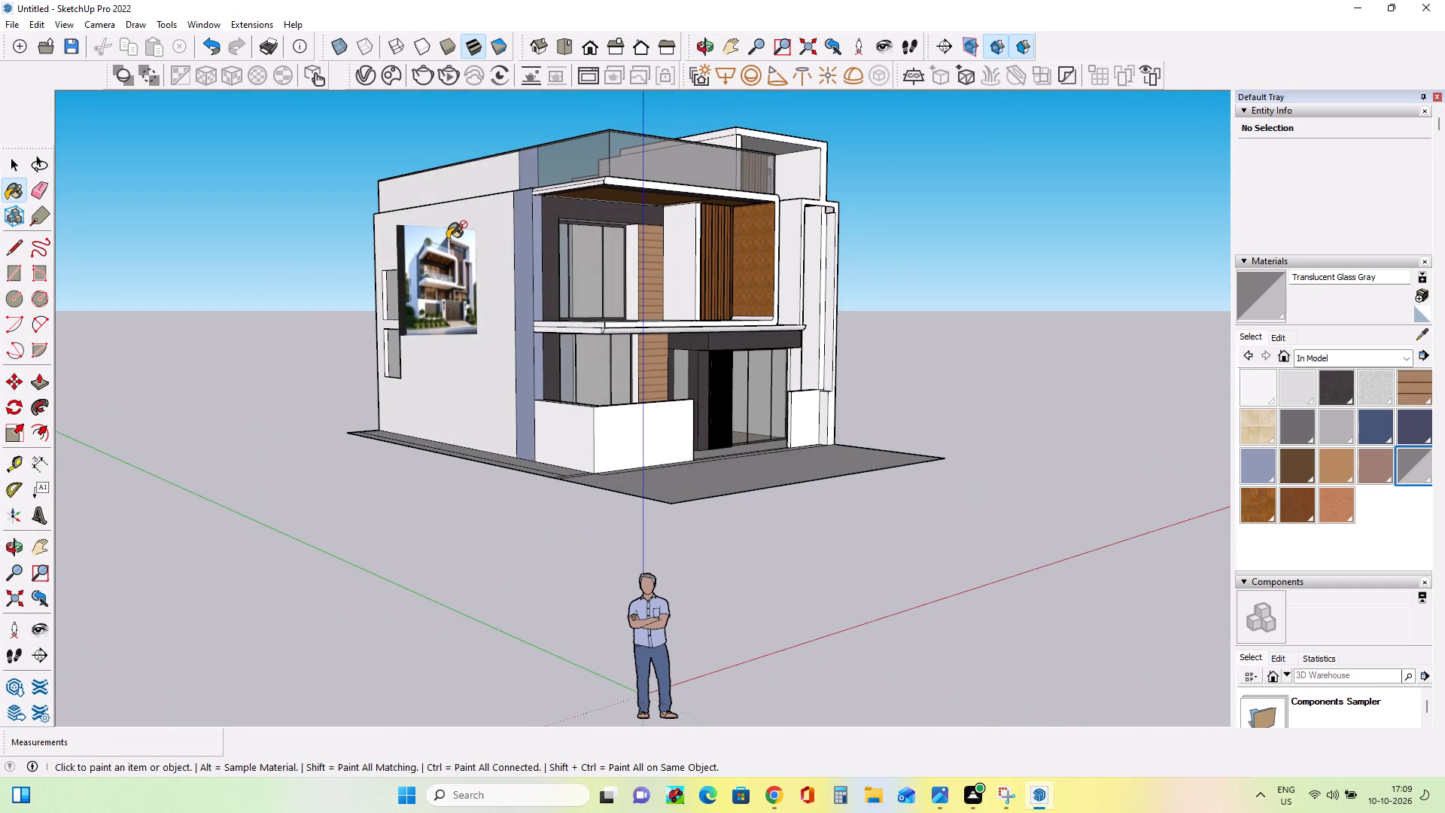
middle_click_drag(480, 416, 361, 460)
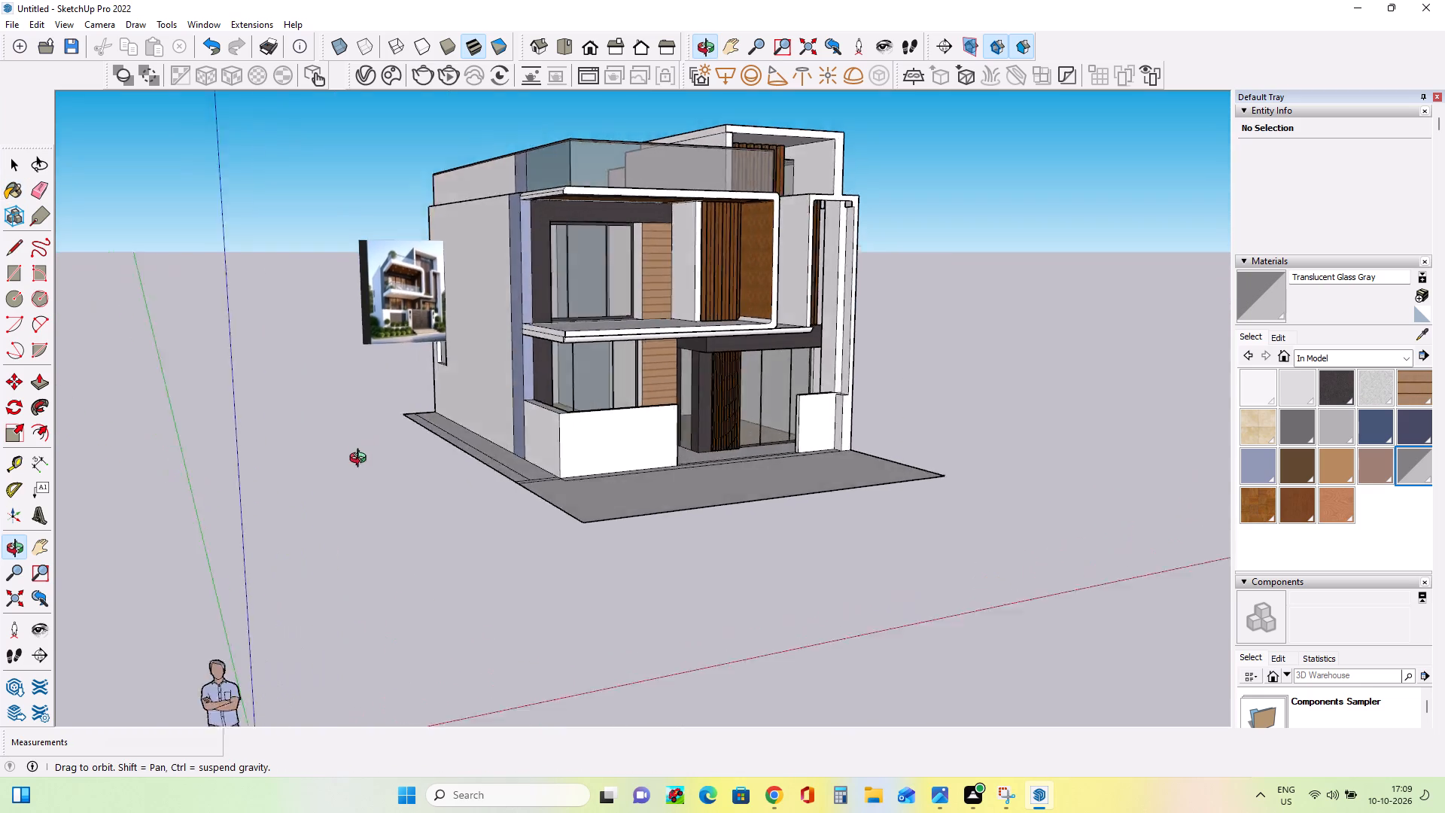
middle_click_drag(361, 460, 320, 517)
scroll(406, 394, "up", 2)
scroll(354, 353, "up", 5)
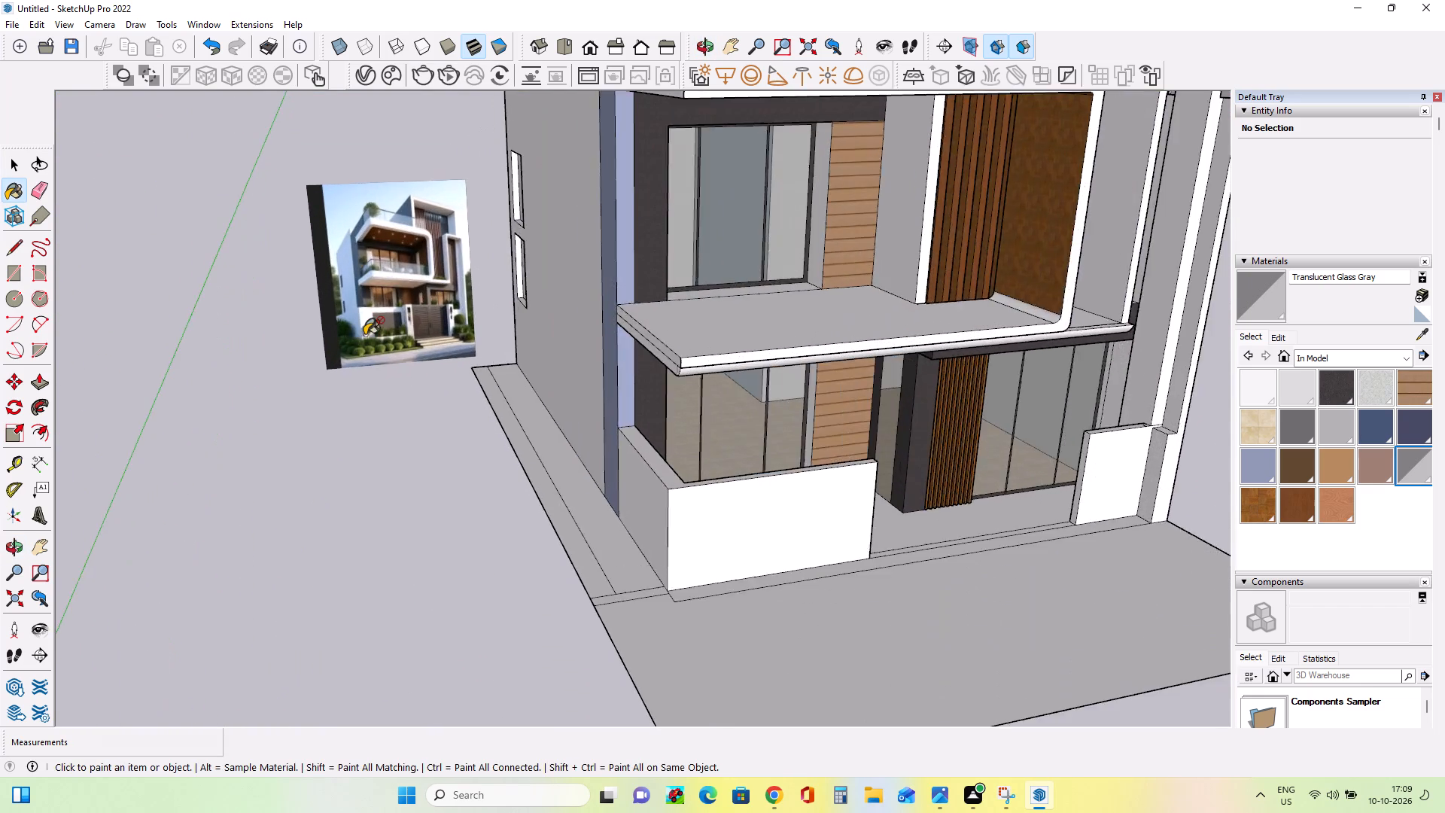
scroll(367, 334, "up", 8)
middle_click_drag(381, 316, 396, 344)
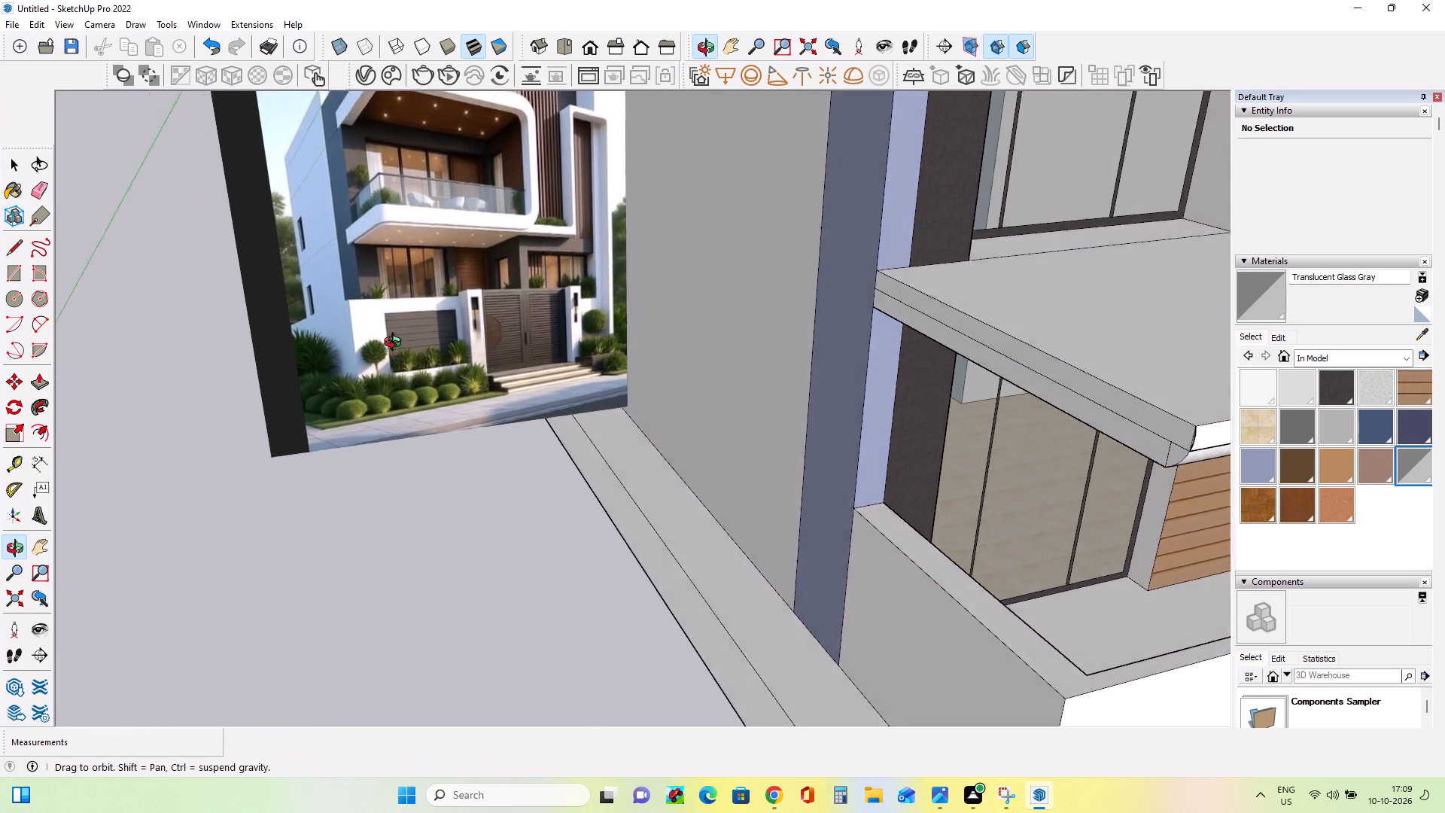
middle_click_drag(396, 344, 412, 362)
scroll(378, 324, "up", 12)
scroll(437, 340, "up", 4)
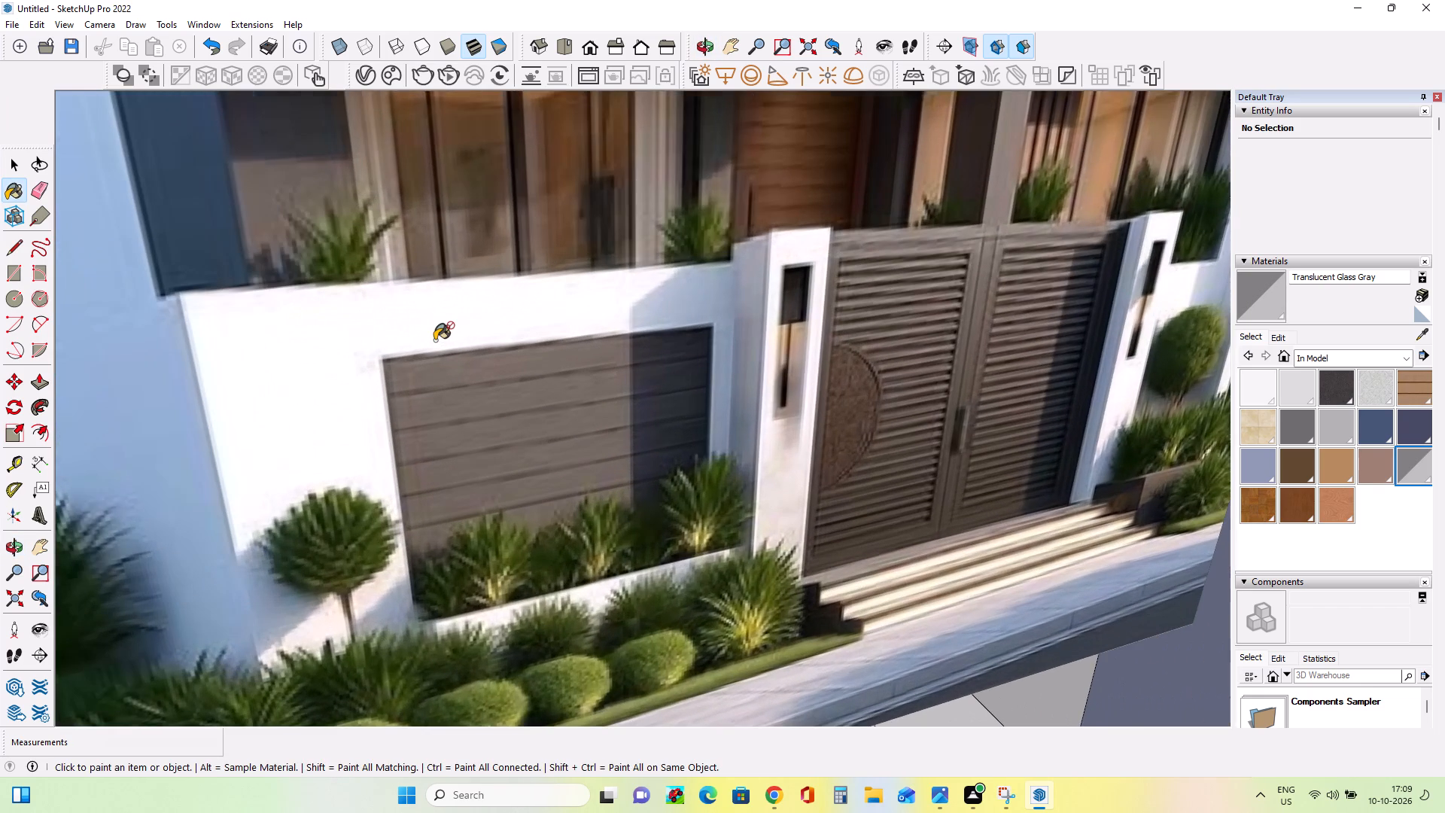
scroll(437, 340, "down", 3)
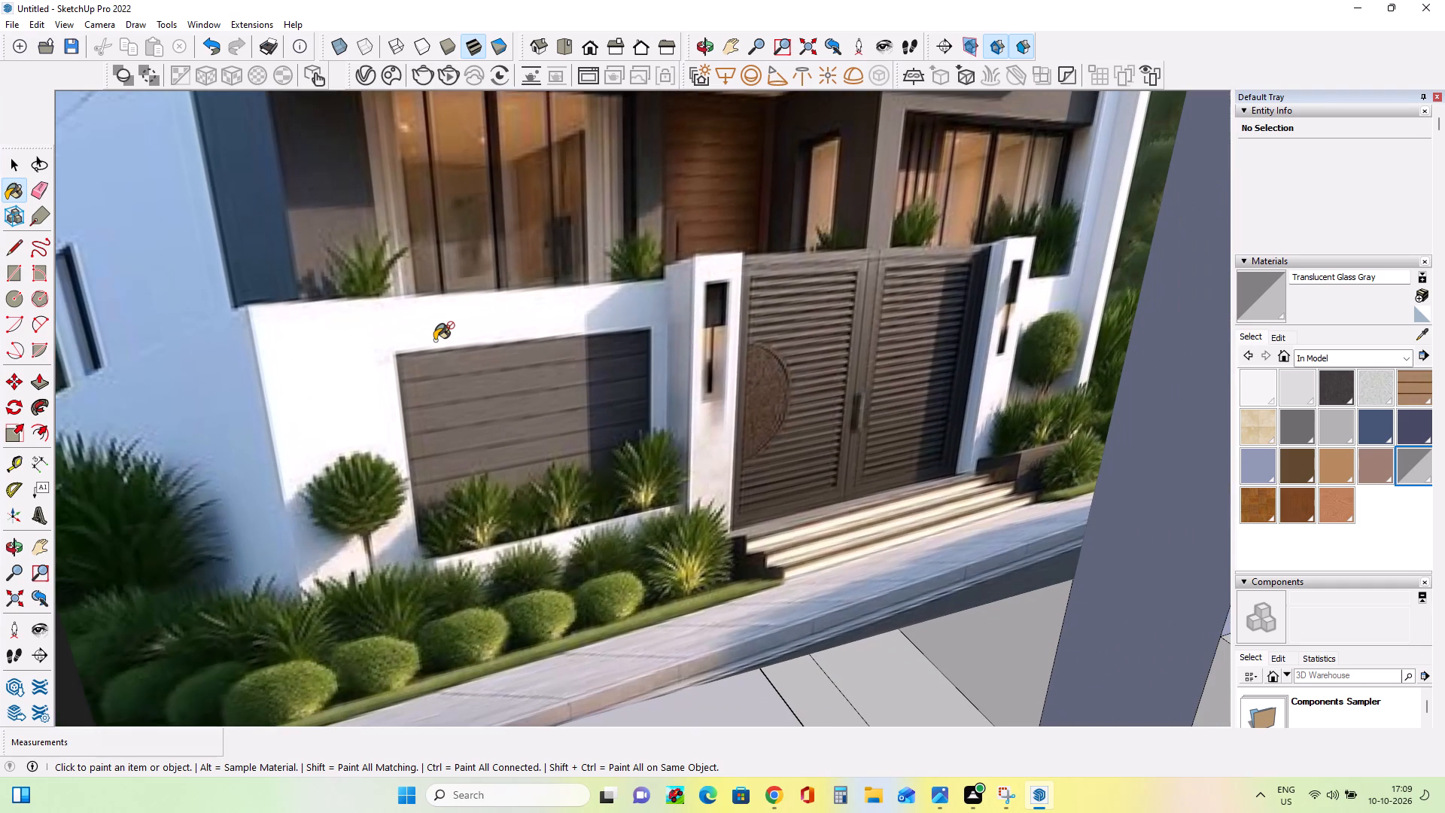
scroll(437, 340, "down", 2)
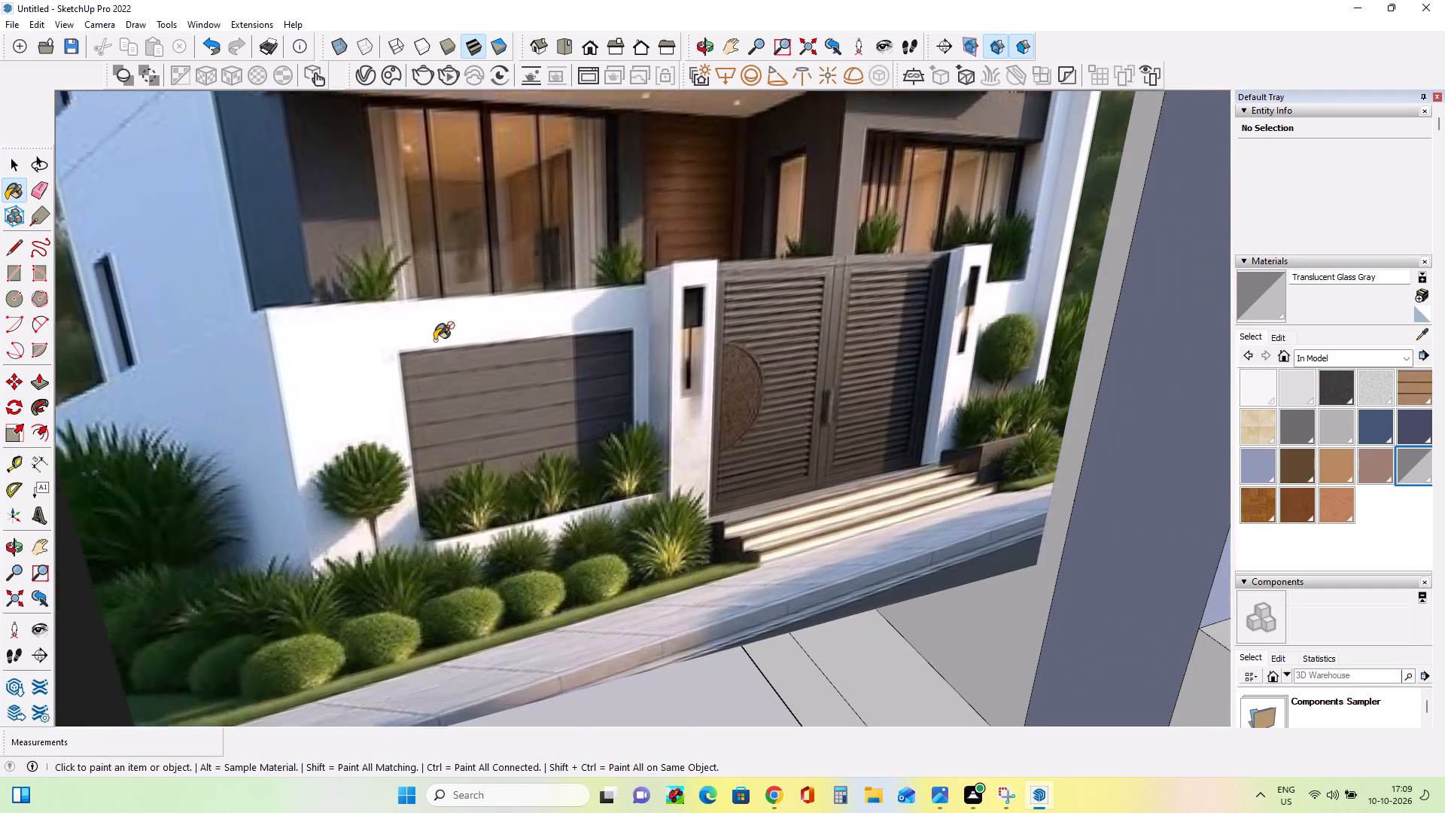
scroll(437, 340, "down", 17)
scroll(437, 340, "up", 1)
scroll(438, 335, "down", 2)
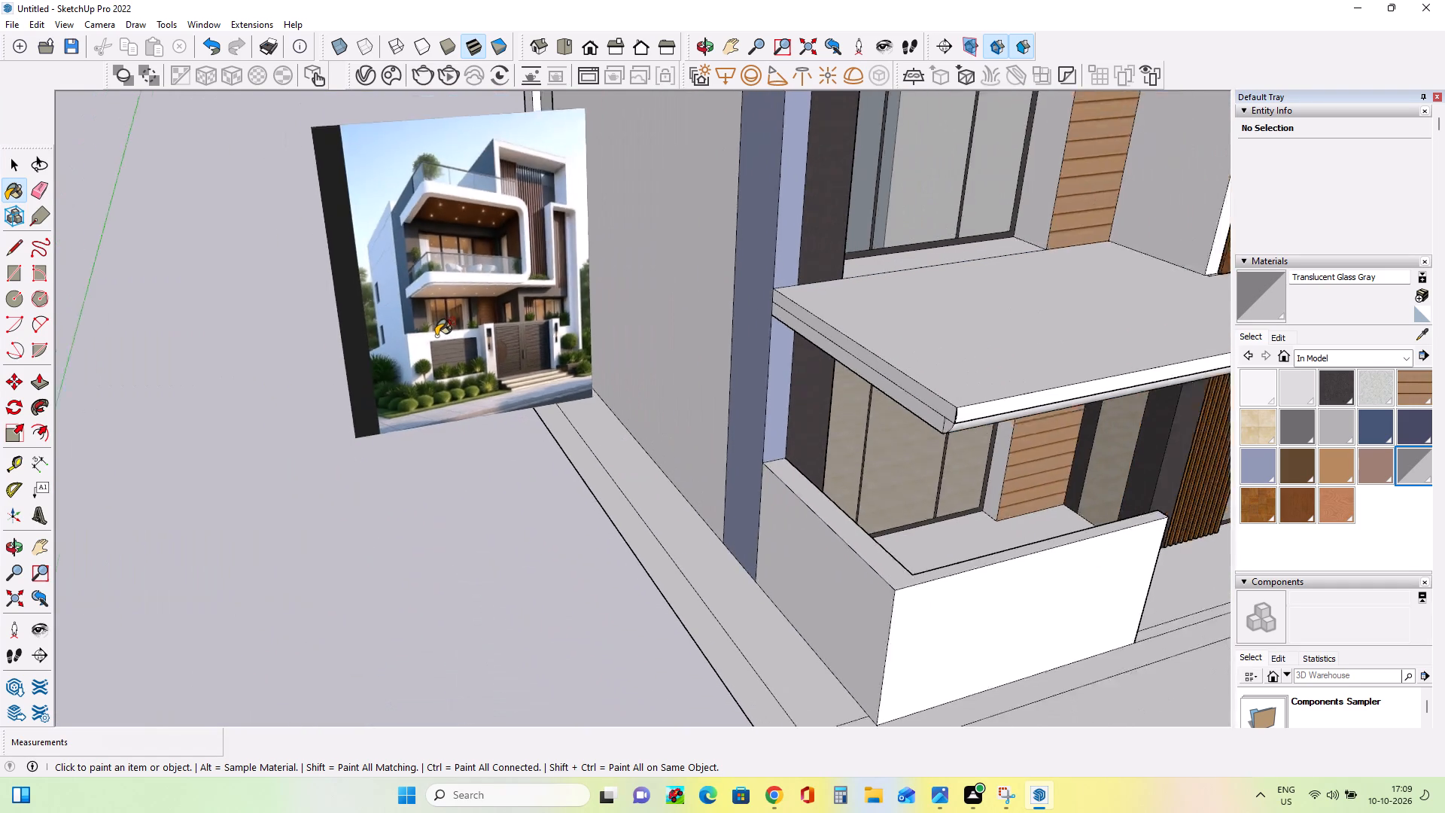
scroll(438, 335, "down", 2)
middle_click_drag(931, 650, 793, 482)
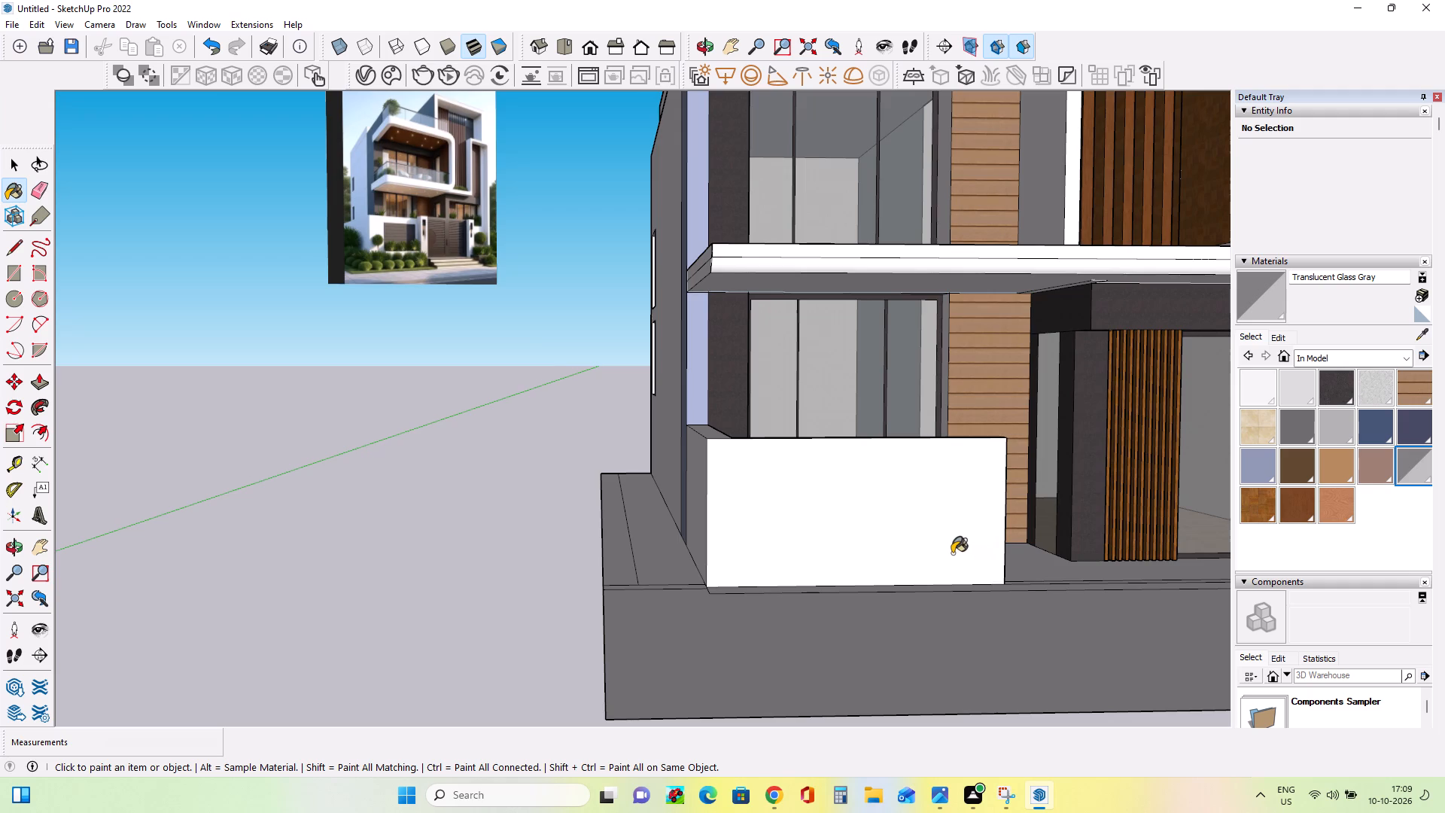
Examine the first-floor balcony and its glass railing in the reference image.
scroll(928, 535, "down", 6)
middle_click_drag(863, 513, 898, 572)
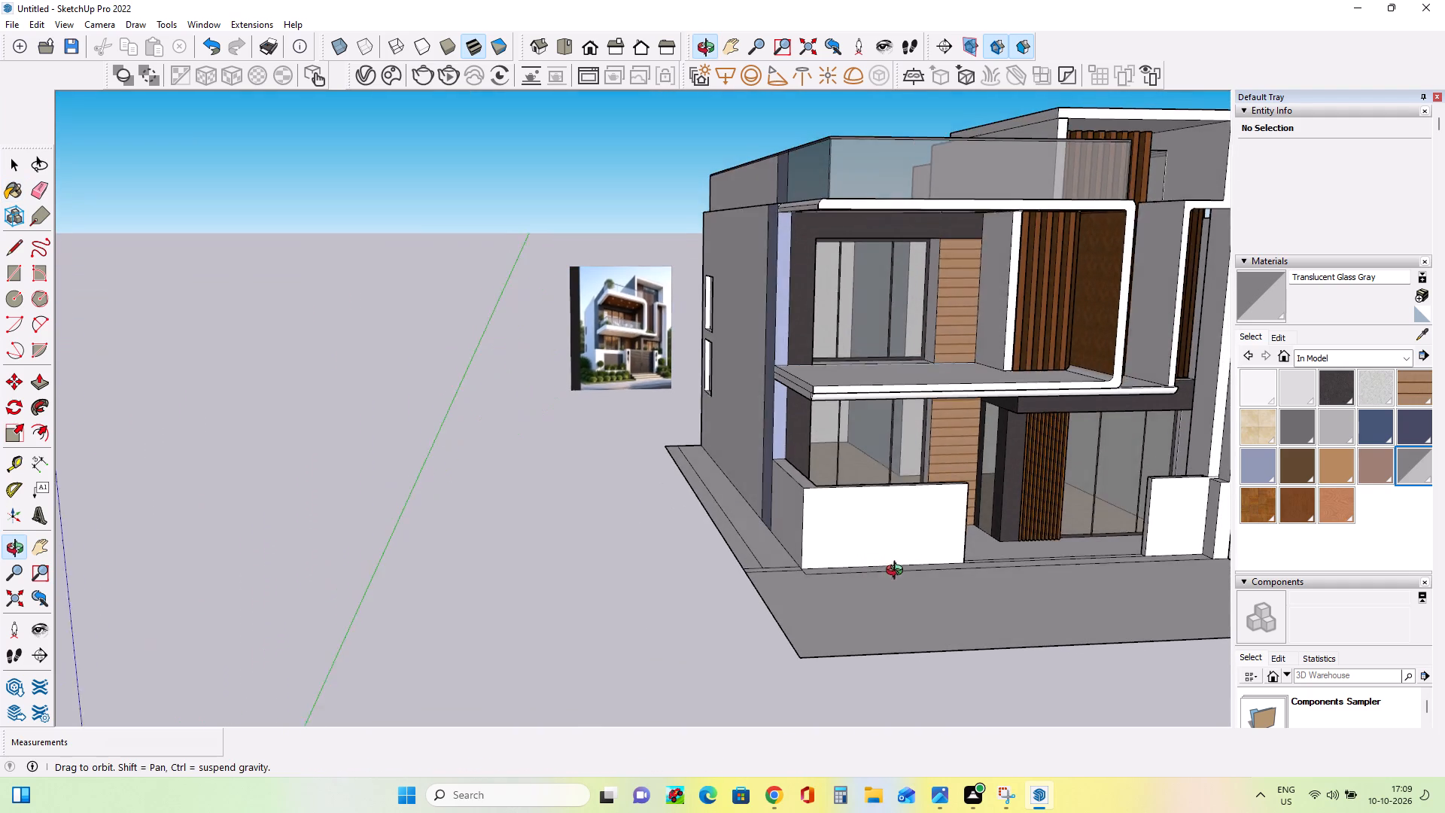
middle_click_drag(898, 572, 899, 573)
scroll(619, 294, "up", 15)
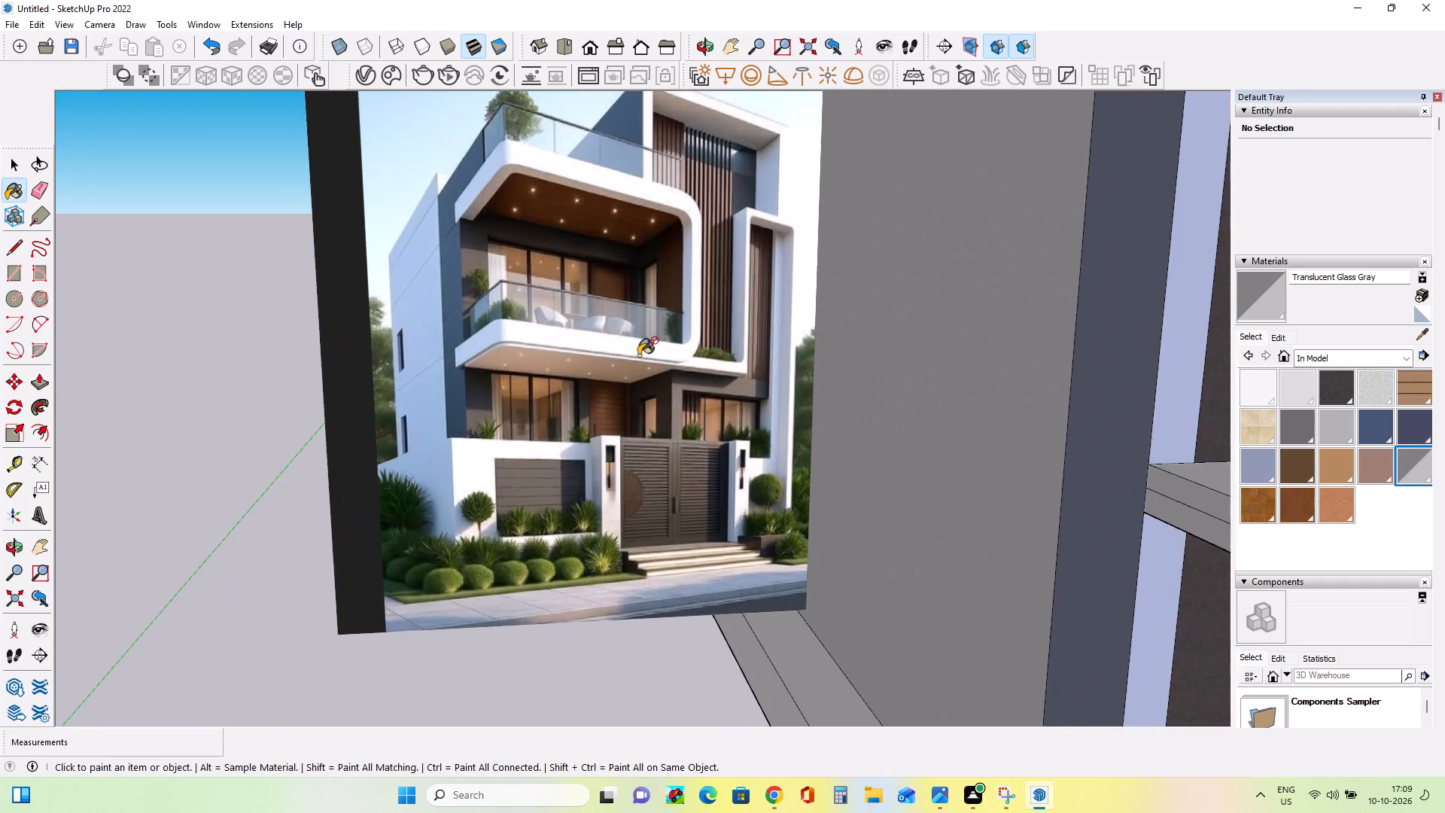
scroll(640, 355, "up", 3)
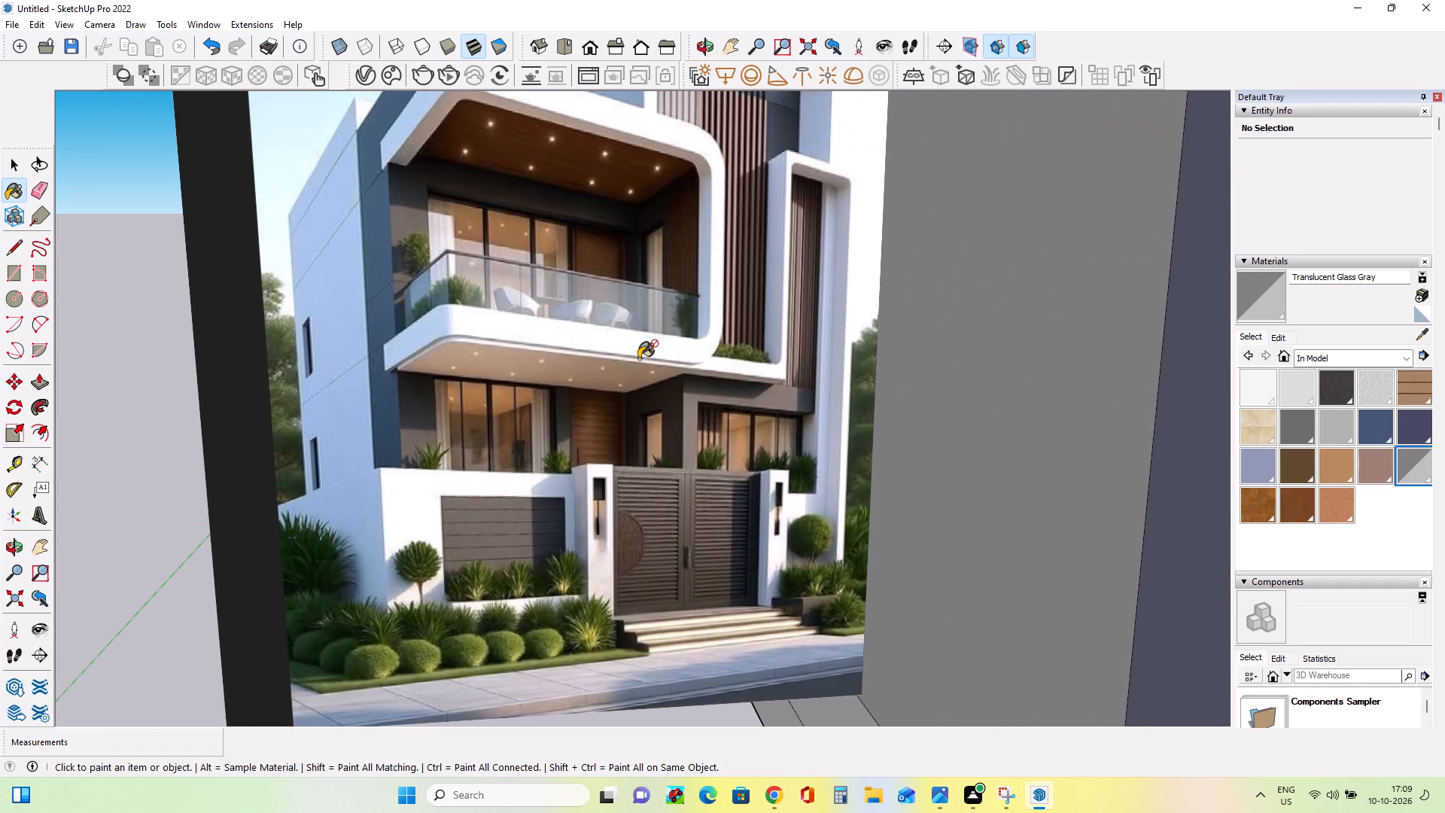
scroll(640, 358, "down", 15)
Draw a narrow rectangular strip about 11' 8" long on the first-floor balcony slab, running from the corner strip along the side edge.
middle_click_drag(894, 445, 802, 458)
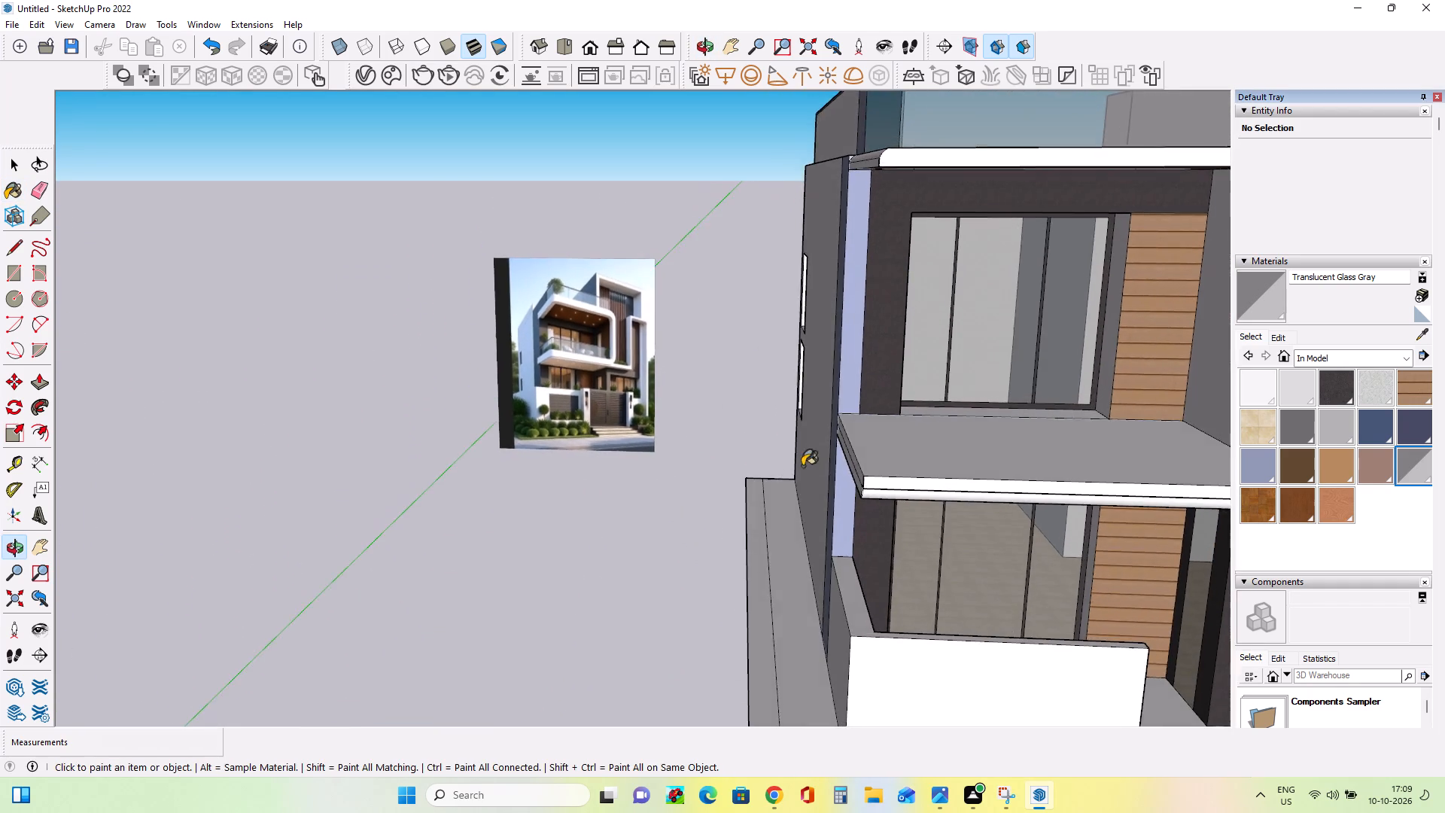
scroll(838, 474, "down", 8)
scroll(1121, 516, "up", 6)
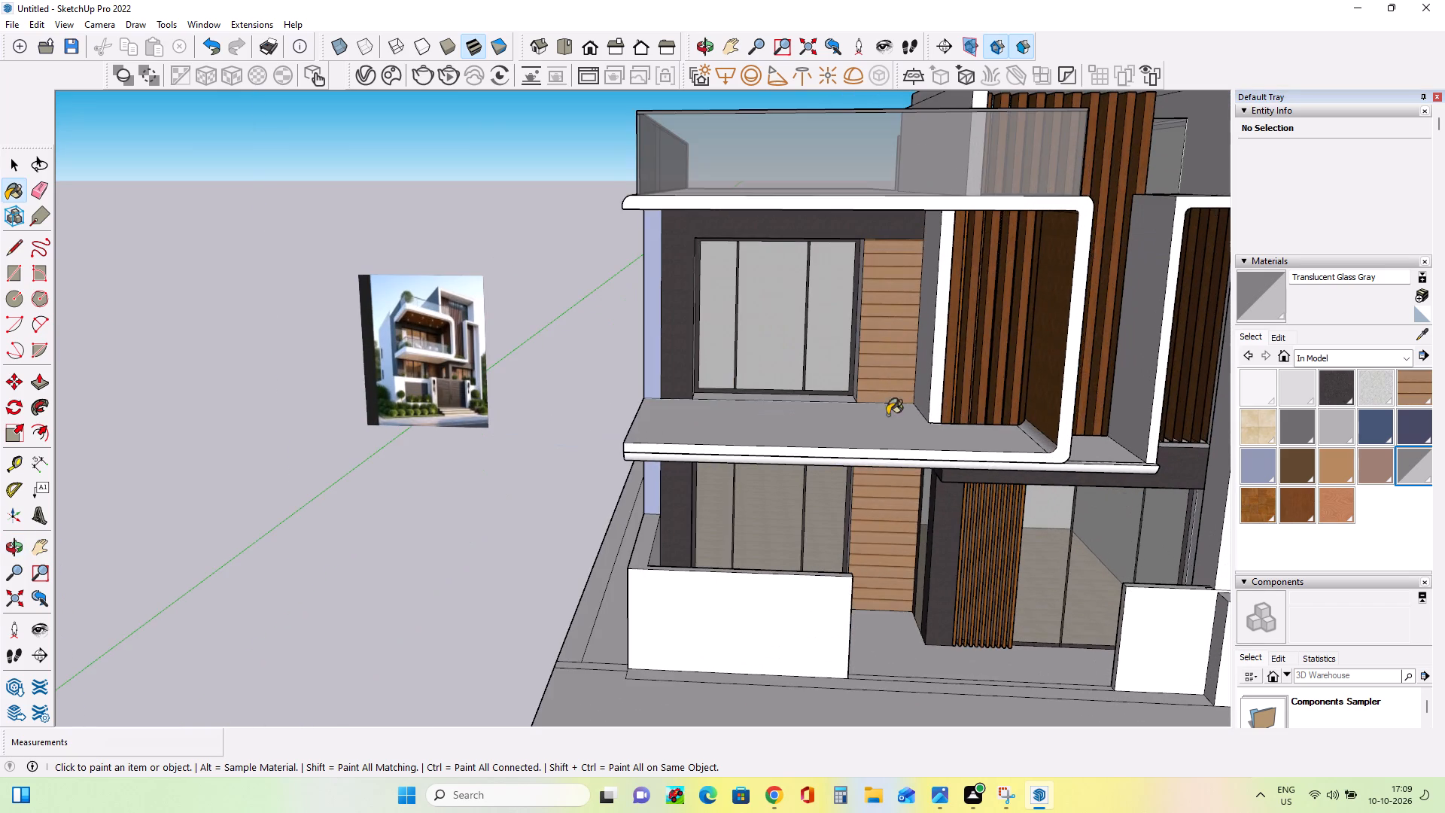
middle_click_drag(862, 425, 893, 469)
left_click(14, 273)
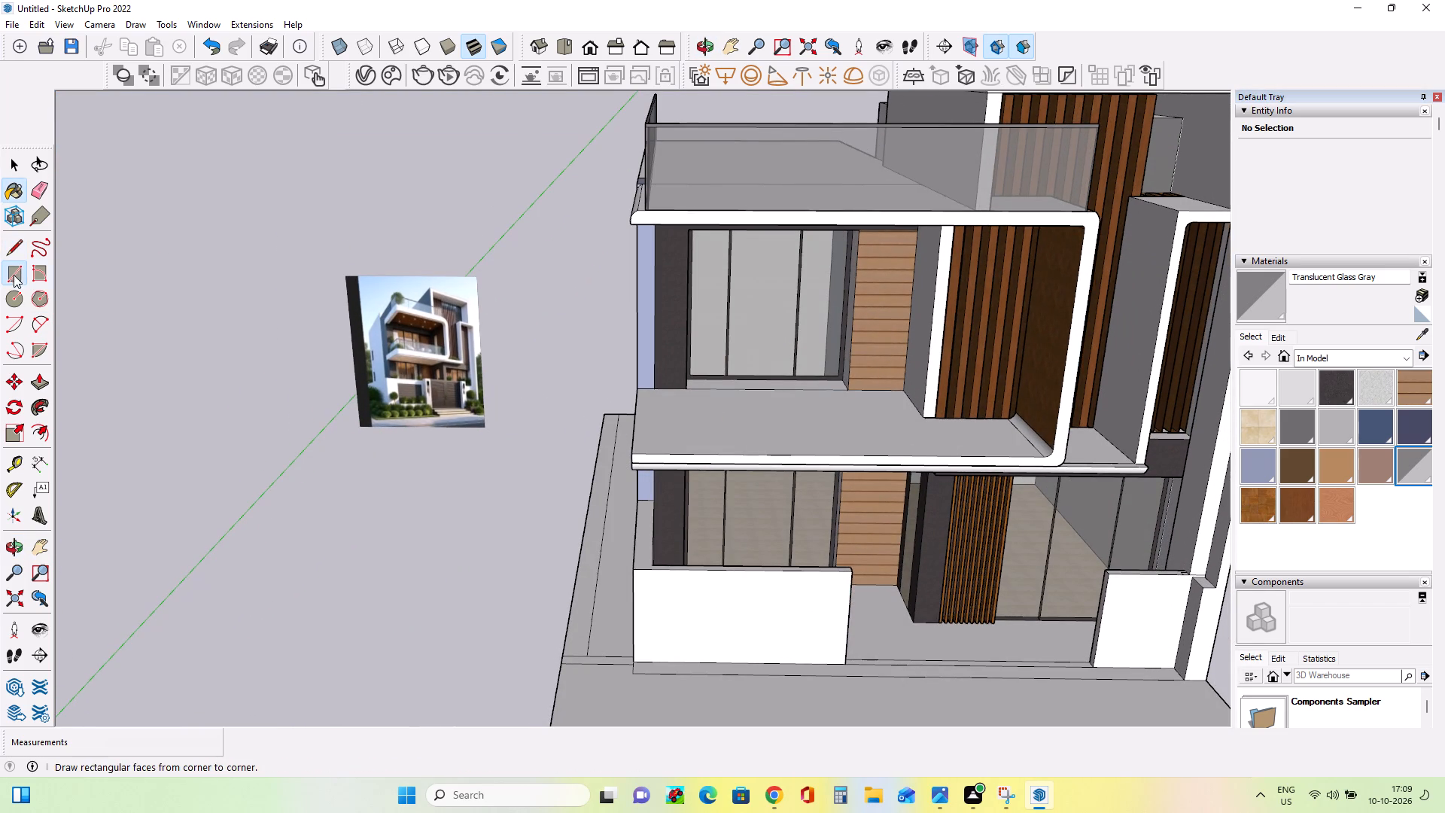
scroll(653, 406, "up", 5)
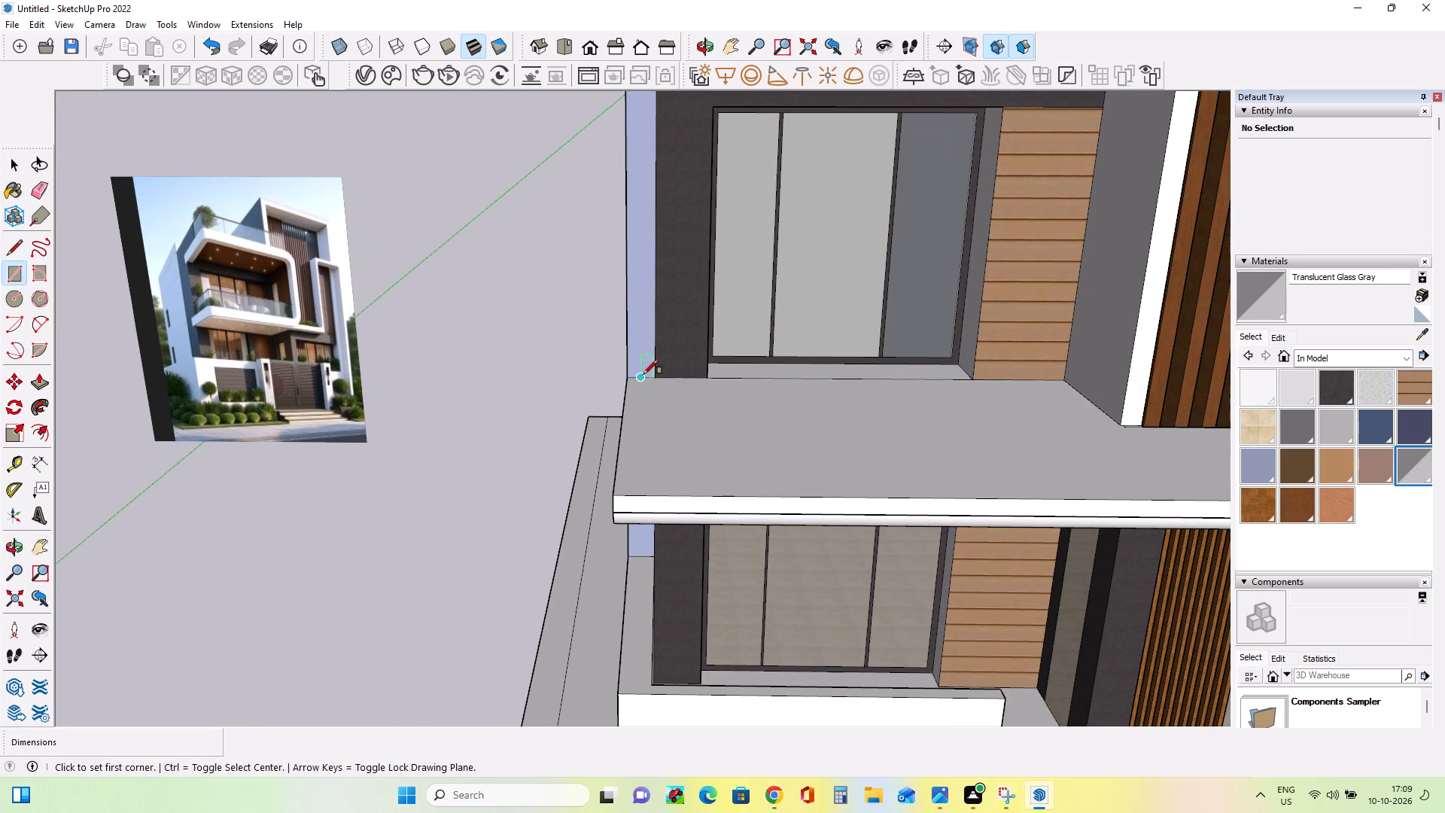
scroll(648, 378, "up", 7)
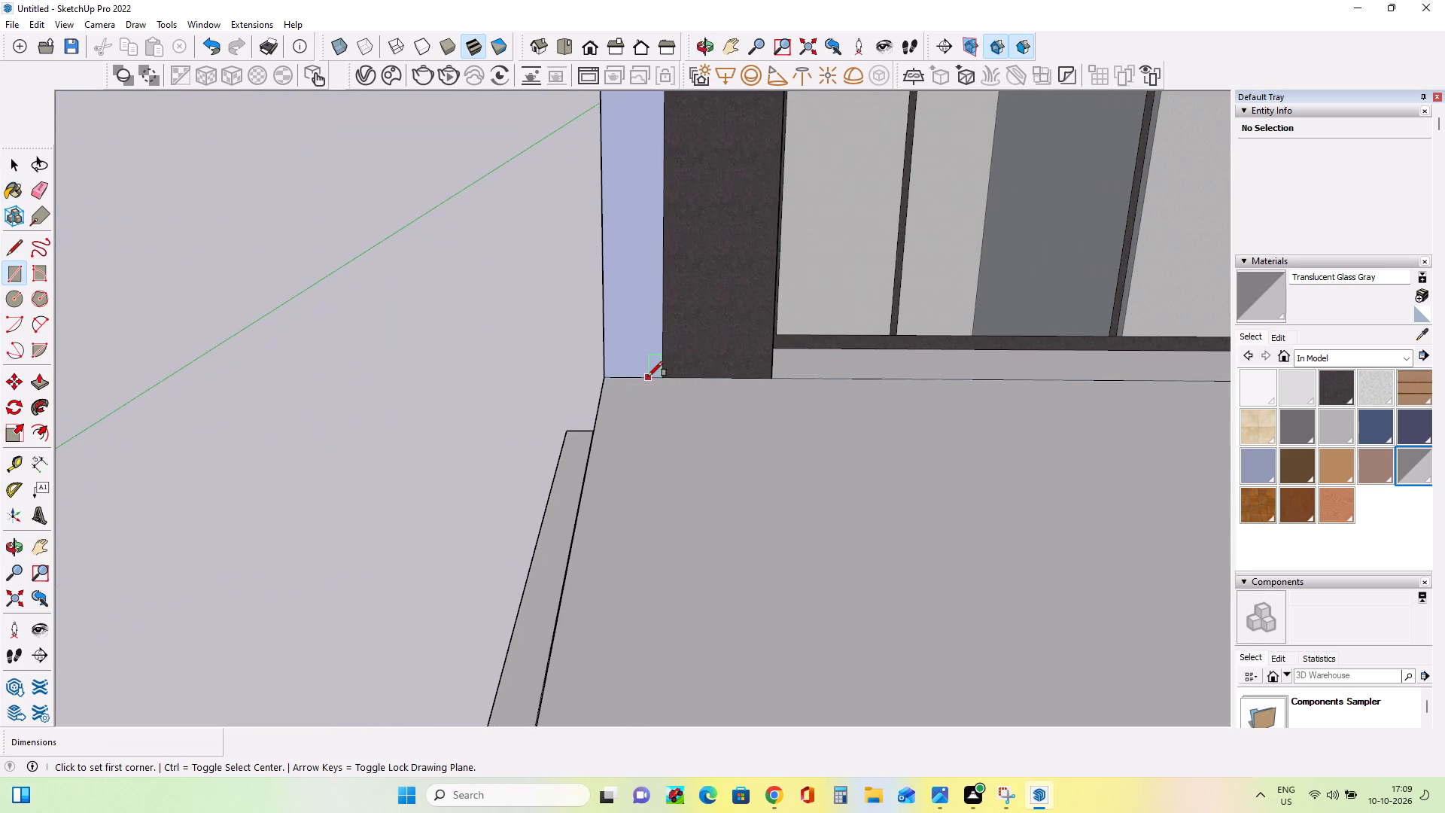
left_click(648, 376)
scroll(619, 500, "down", 5)
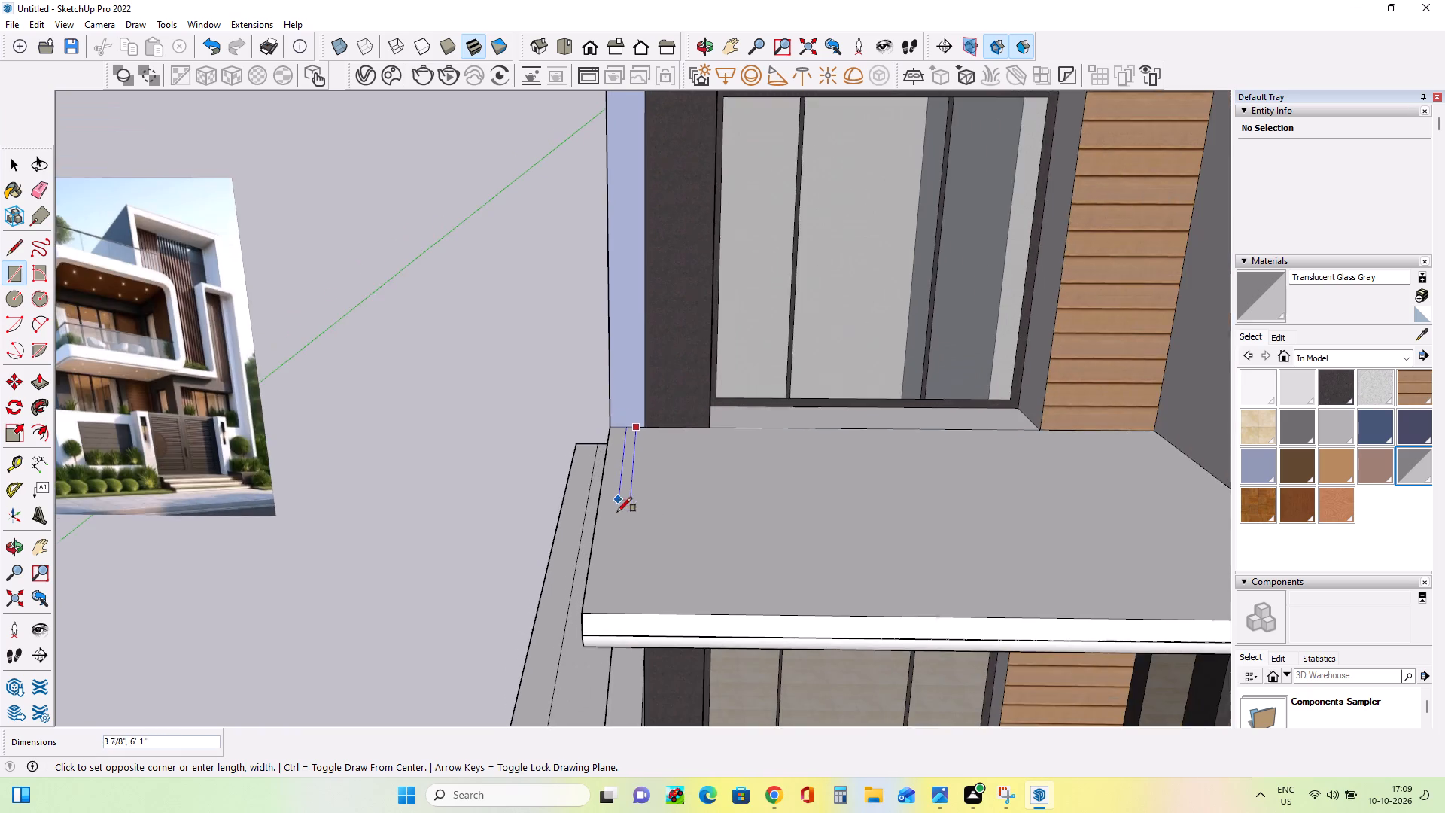
scroll(617, 512, "down", 7)
scroll(615, 573, "up", 8)
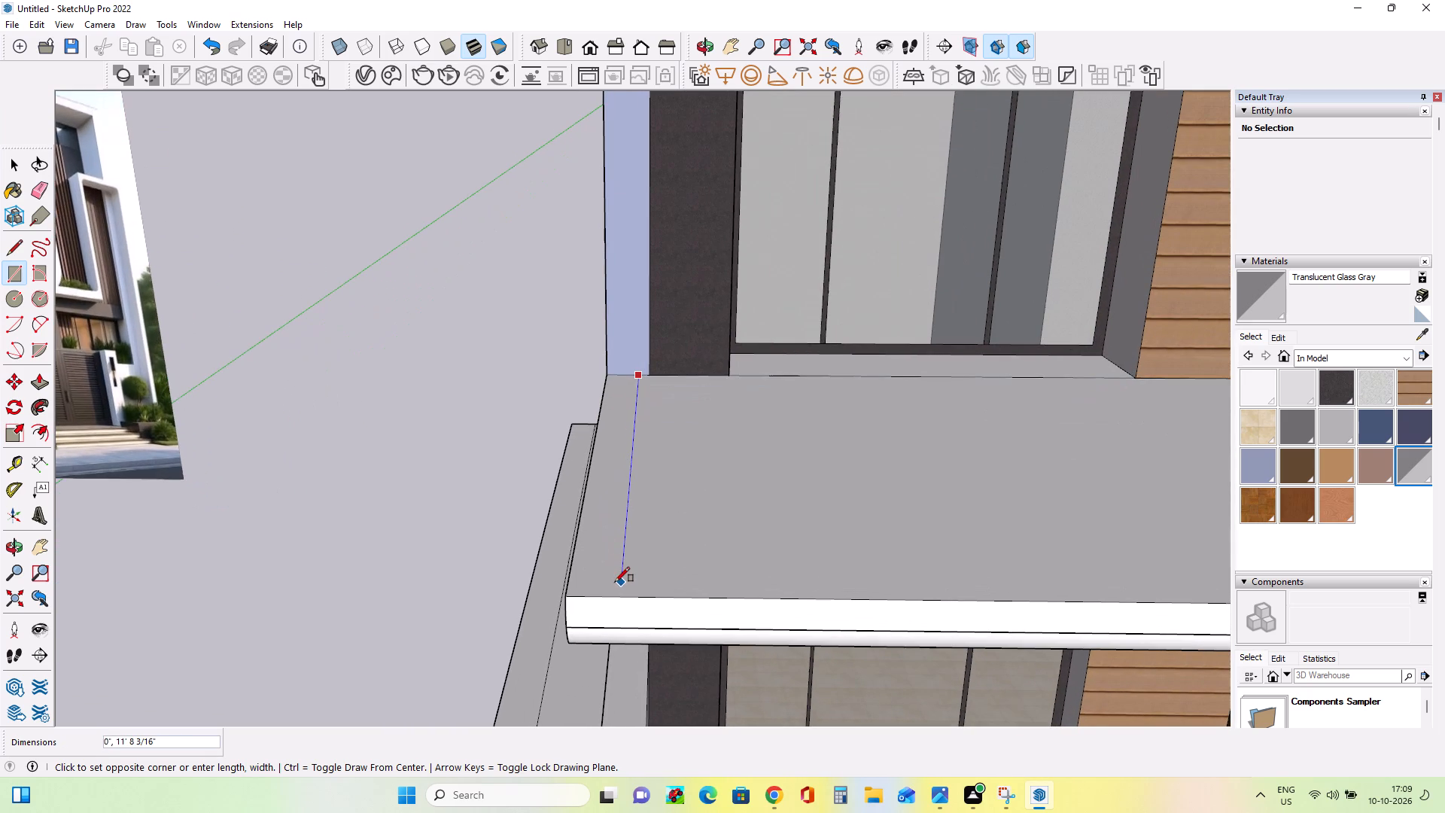
left_click(612, 583)
middle_click_drag(655, 593, 659, 603)
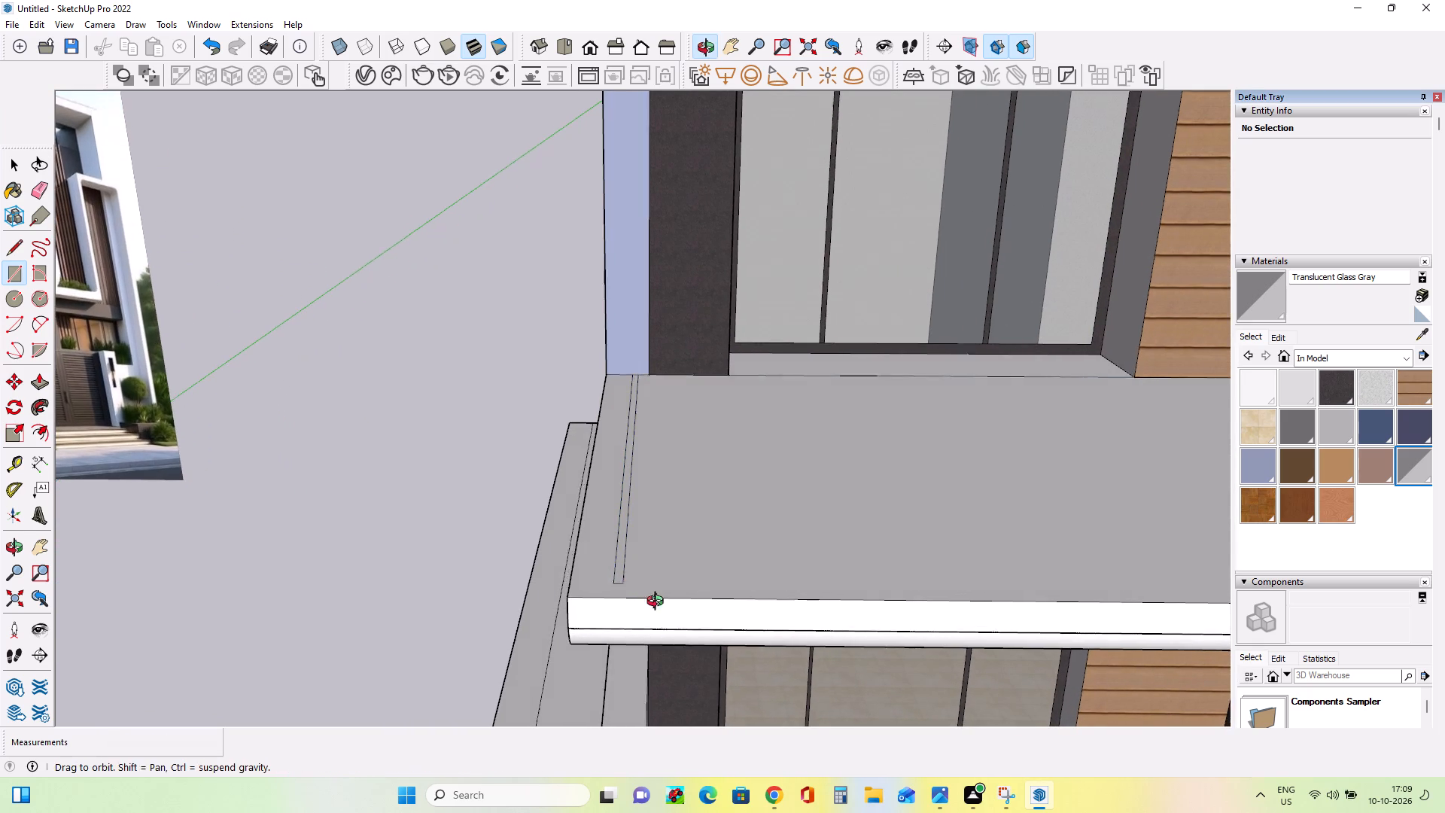
middle_click_drag(659, 603, 661, 609)
Draw a second narrow strip about 22' 9" long along the balcony slab's front edge, from the side strip's end to the curved frame.
left_click(622, 599)
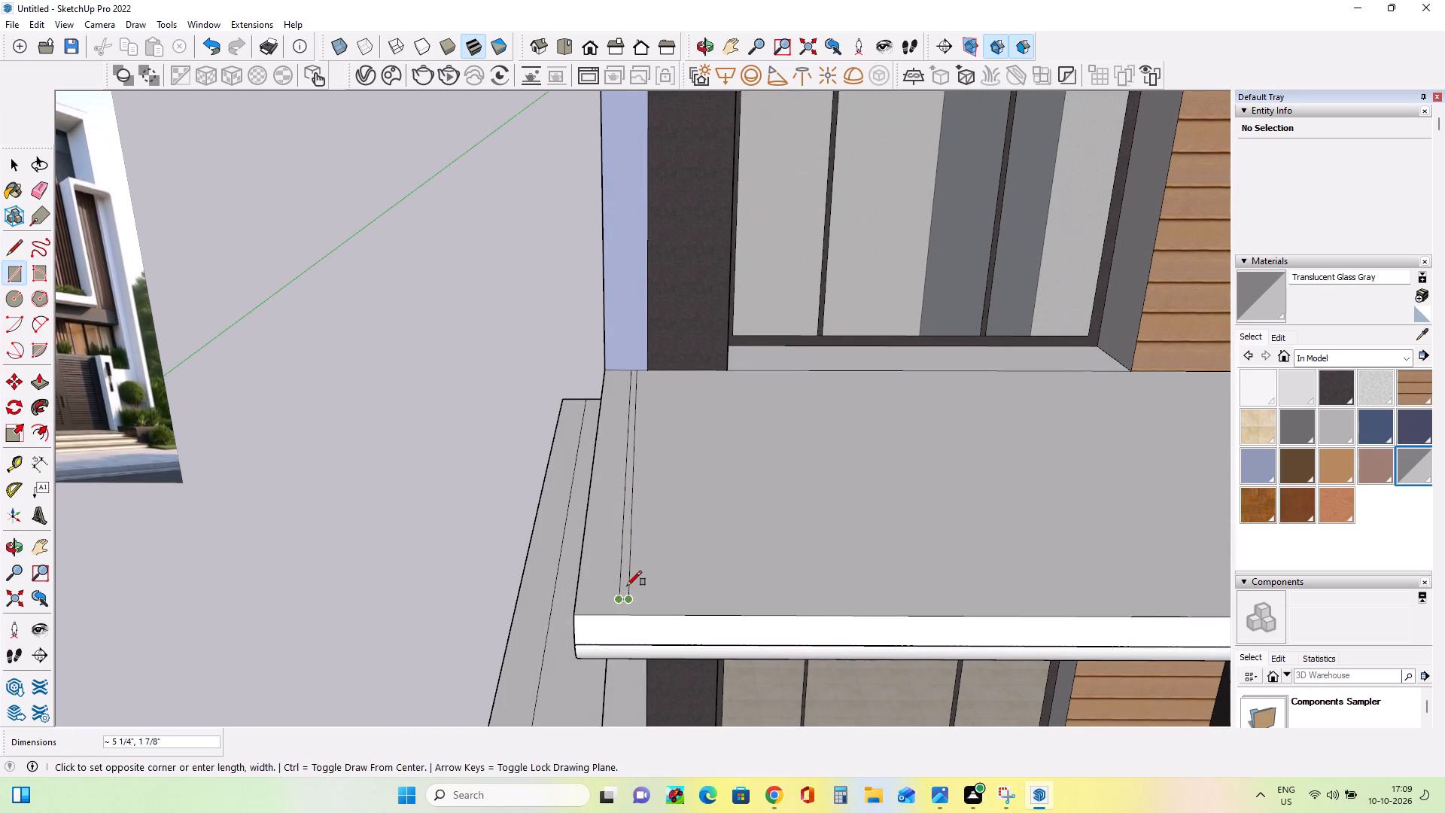
scroll(710, 574, "down", 7)
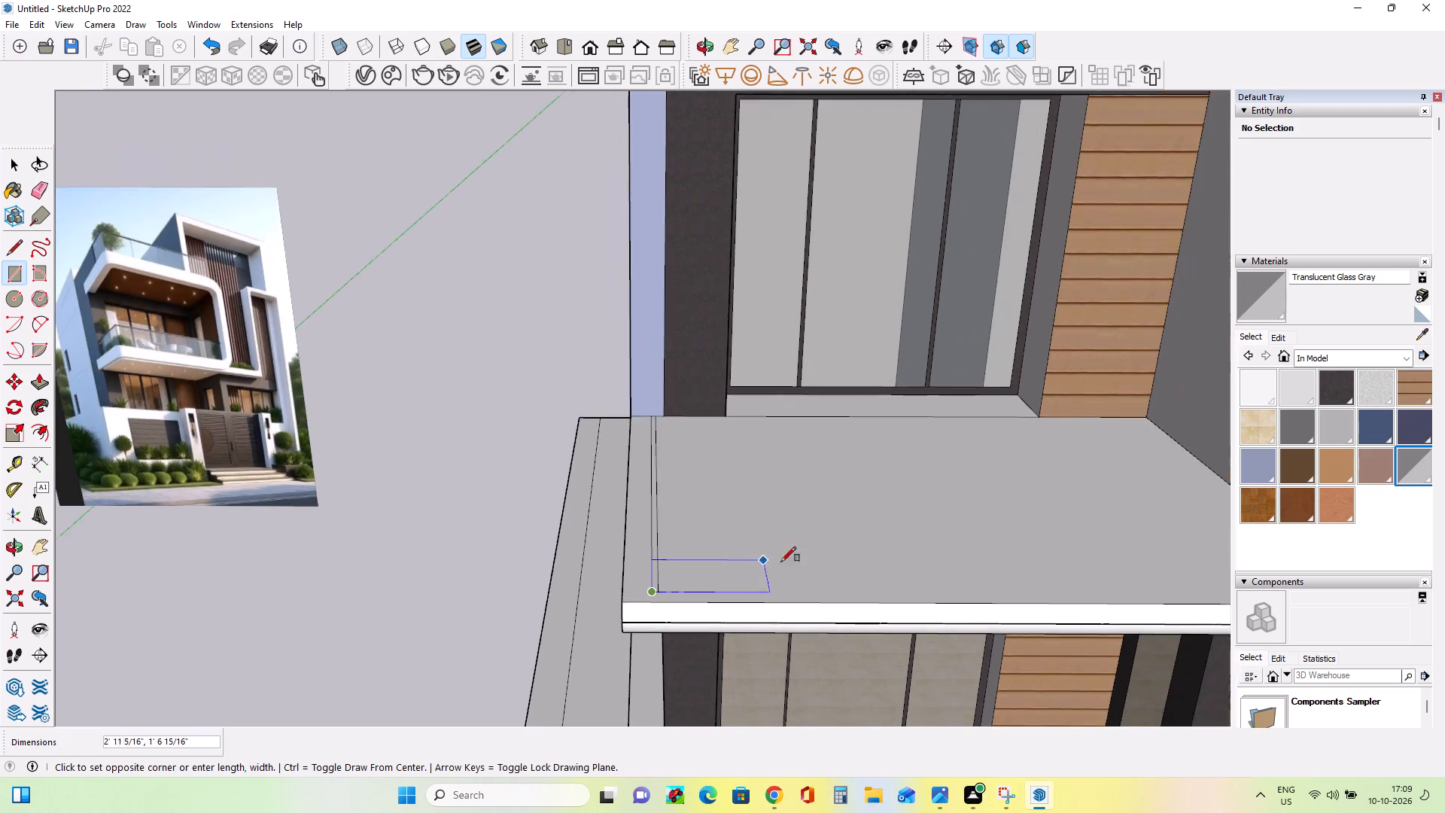
scroll(781, 562, "down", 2)
scroll(1191, 555, "down", 14)
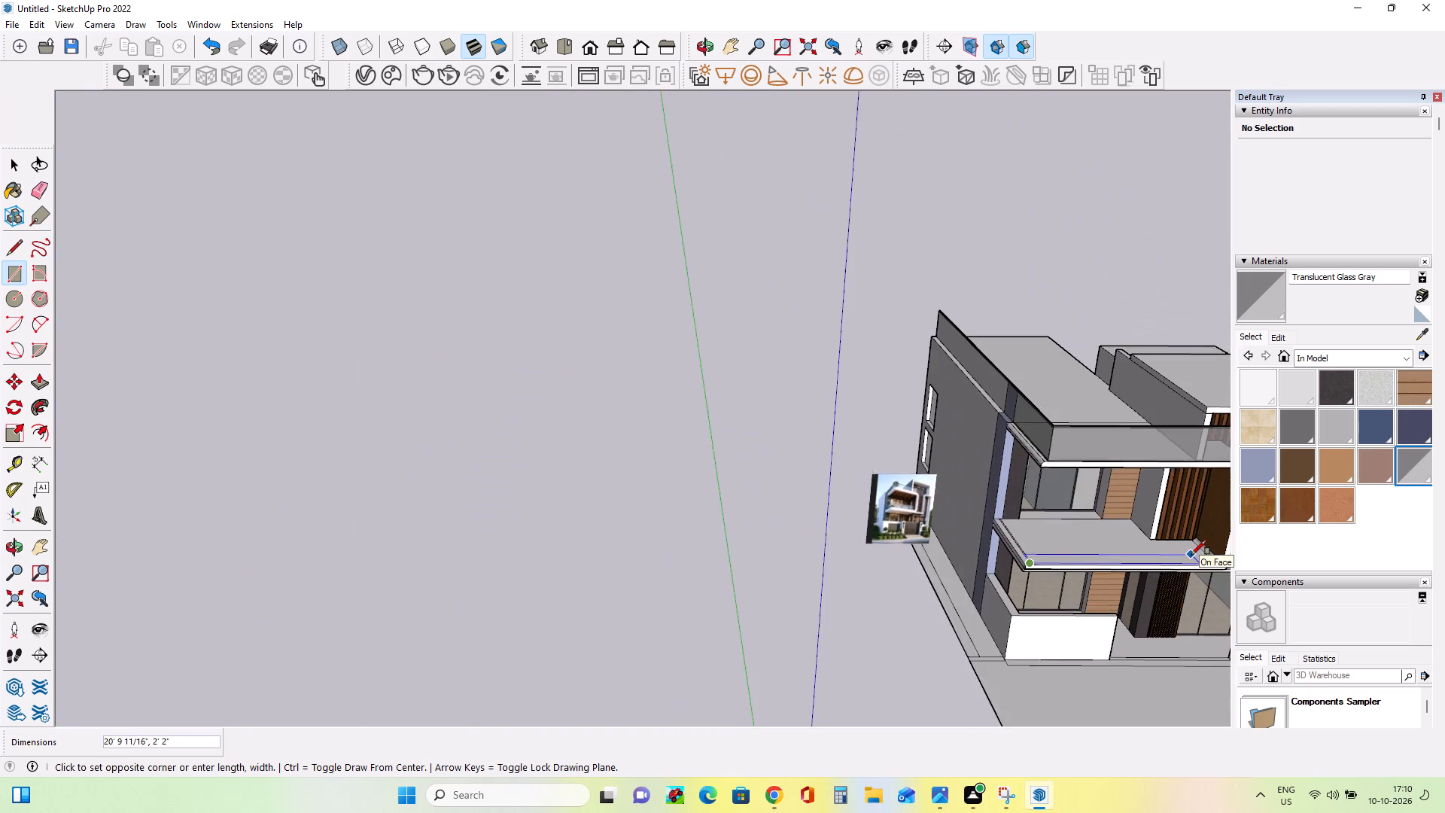
scroll(1191, 555, "down", 3)
scroll(1219, 547, "up", 2)
scroll(1219, 547, "down", 1)
scroll(1219, 547, "up", 20)
scroll(1219, 547, "up", 1)
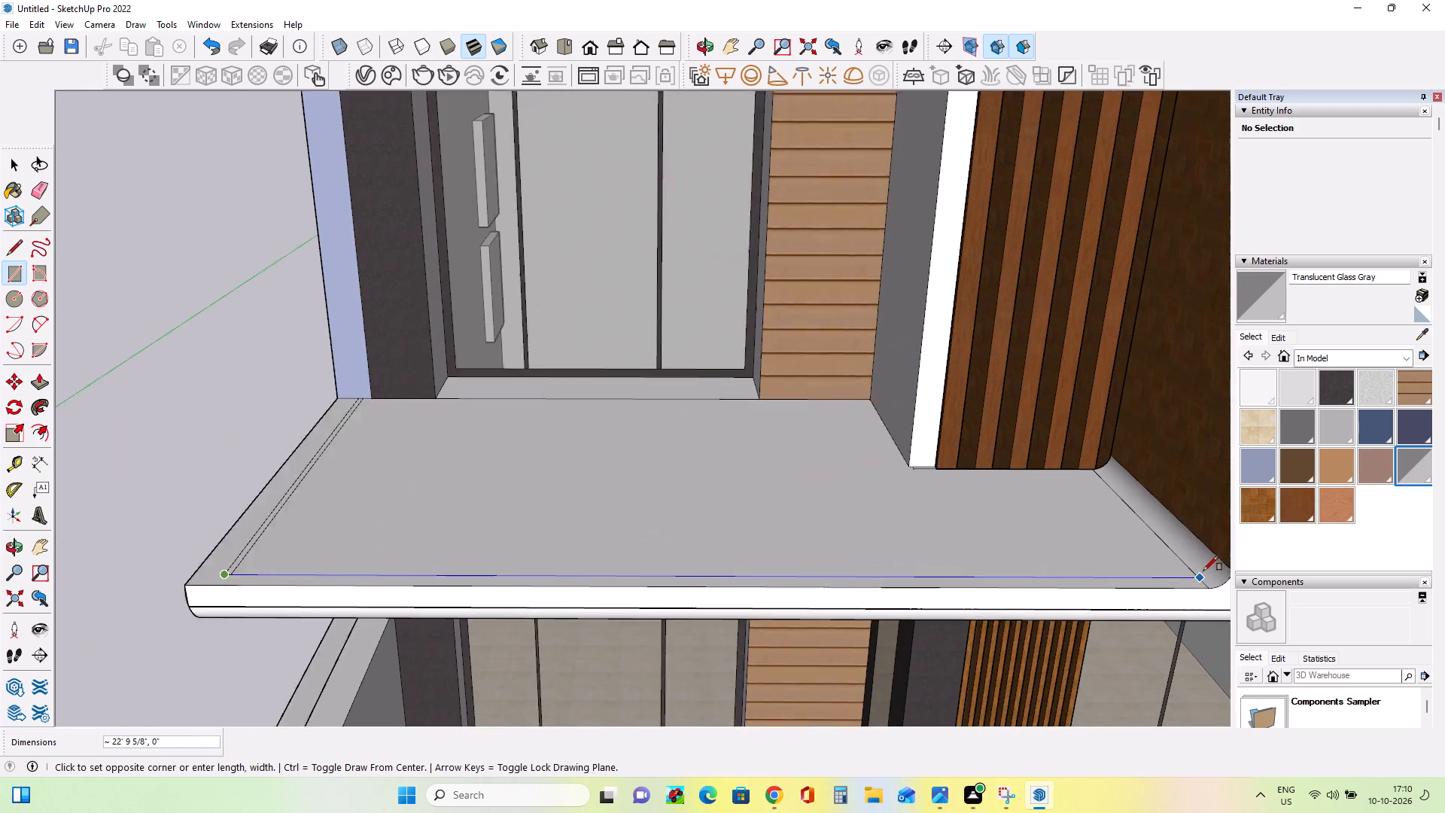
scroll(1203, 571, "up", 1)
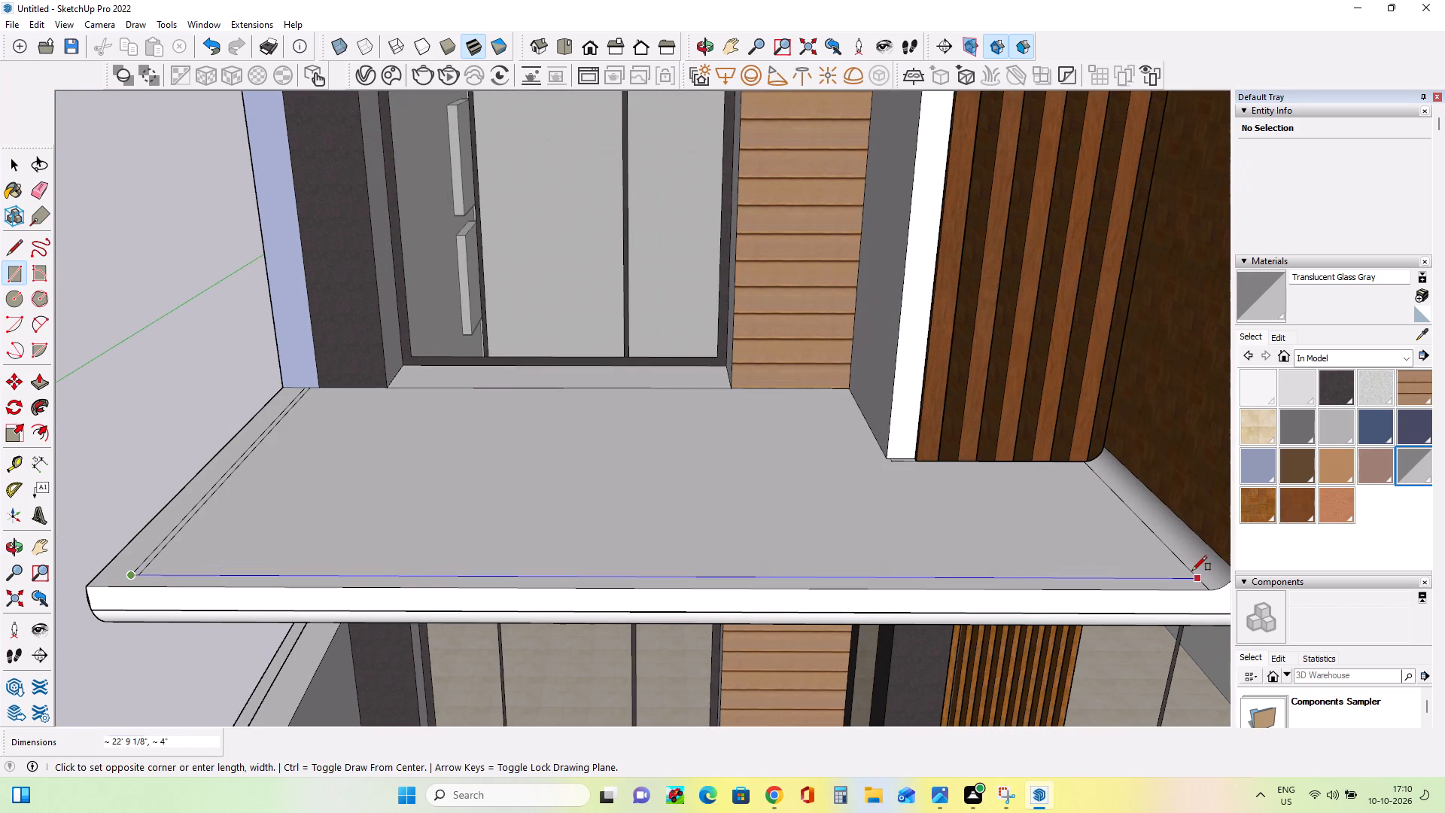
scroll(1189, 571, "up", 3)
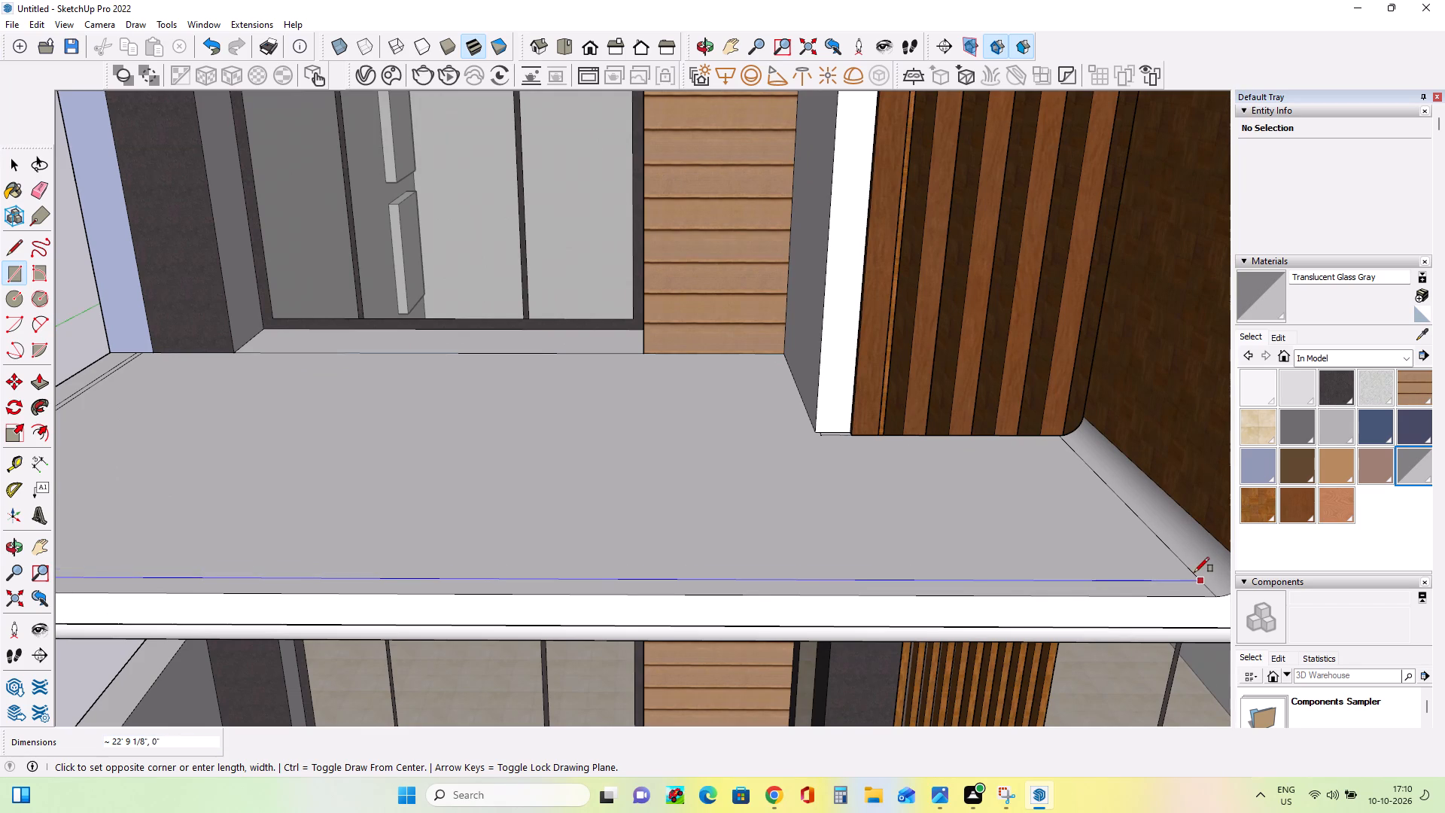
scroll(1194, 571, "up", 8)
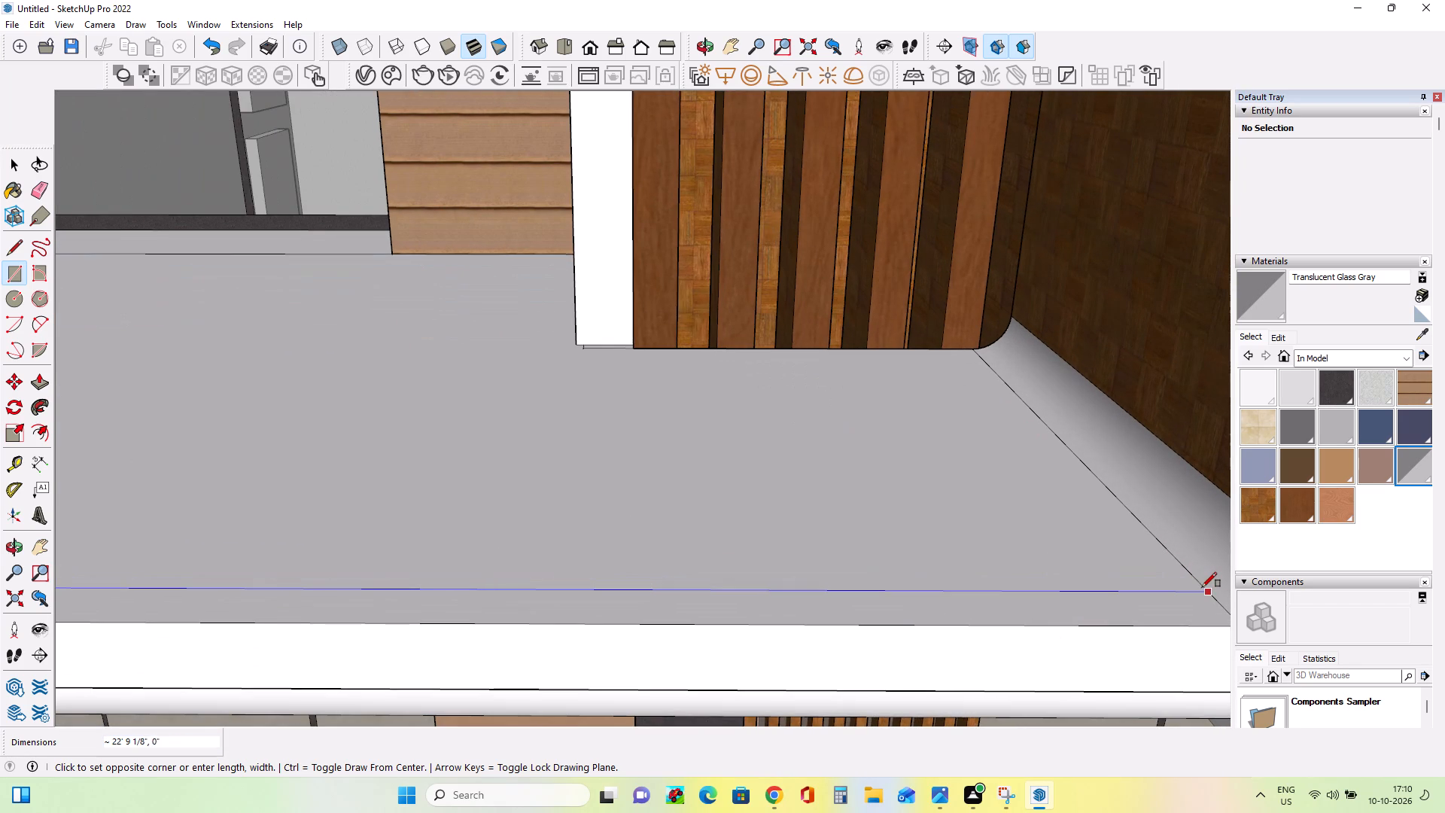
left_click(1203, 583)
scroll(1127, 551, "down", 7)
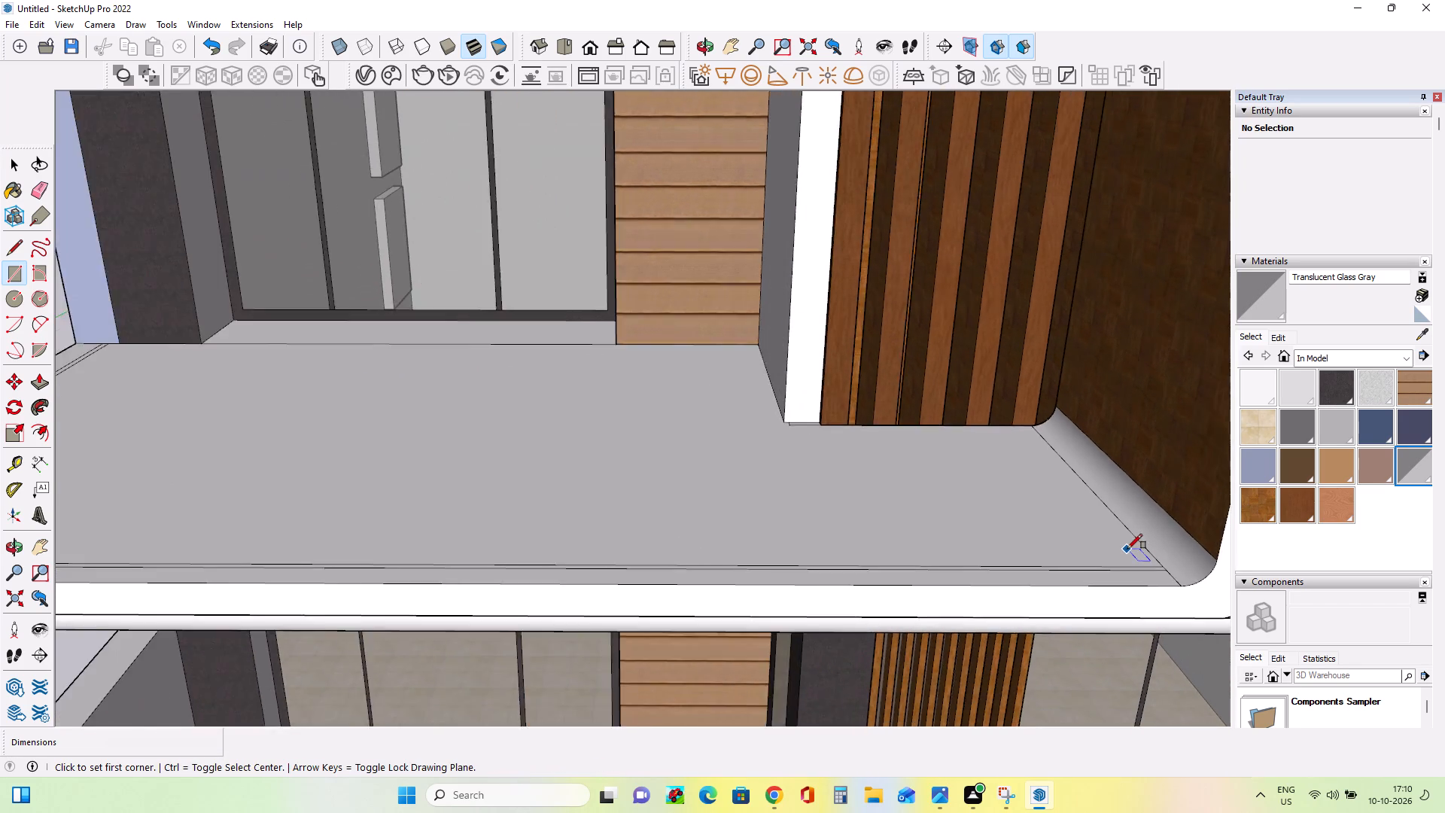
scroll(1127, 549, "down", 7)
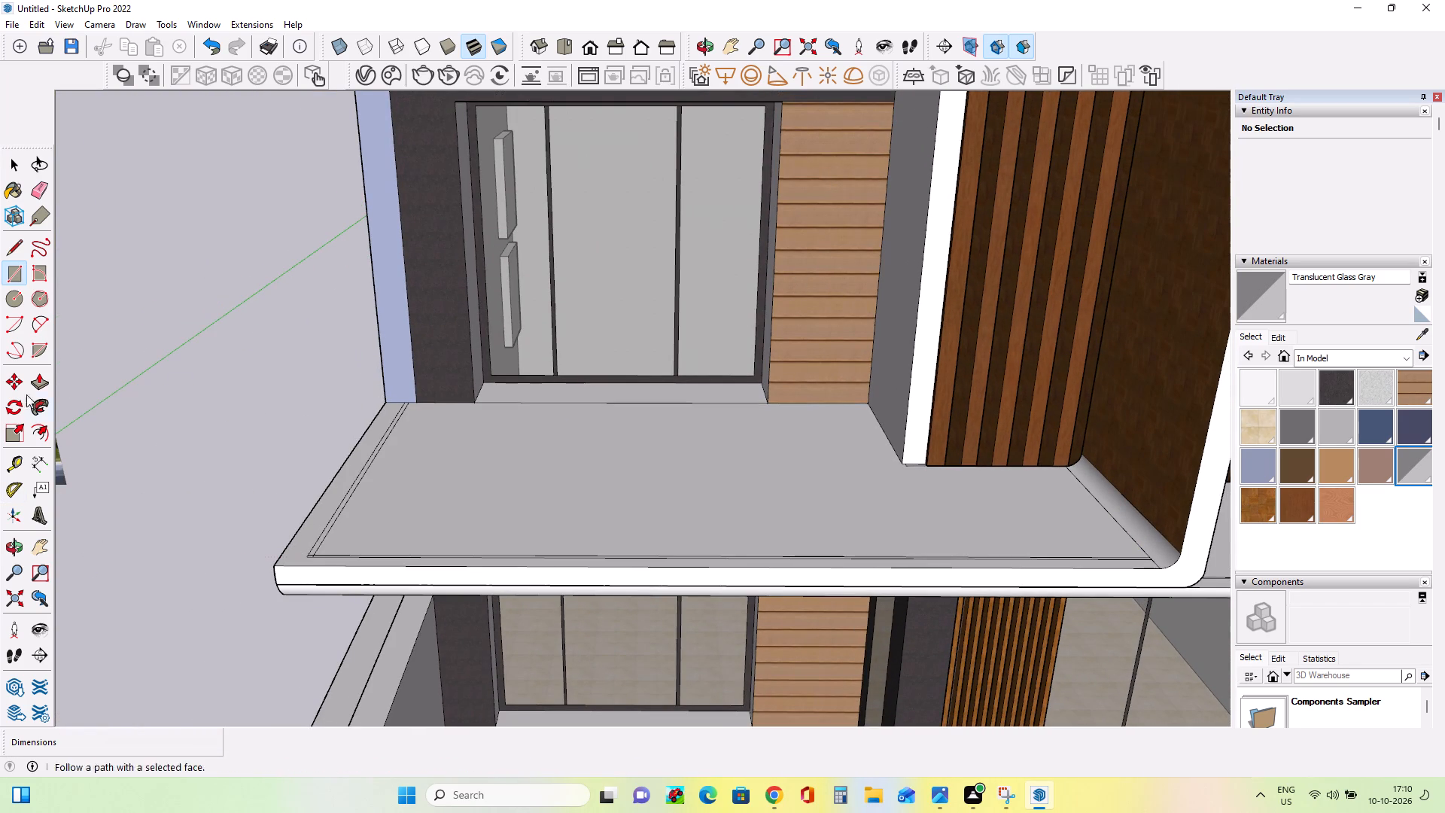
Extrude the side and front strips on the first-floor balcony slab upward about 3' 4 3/4" to form railing panels.
left_click(35, 382)
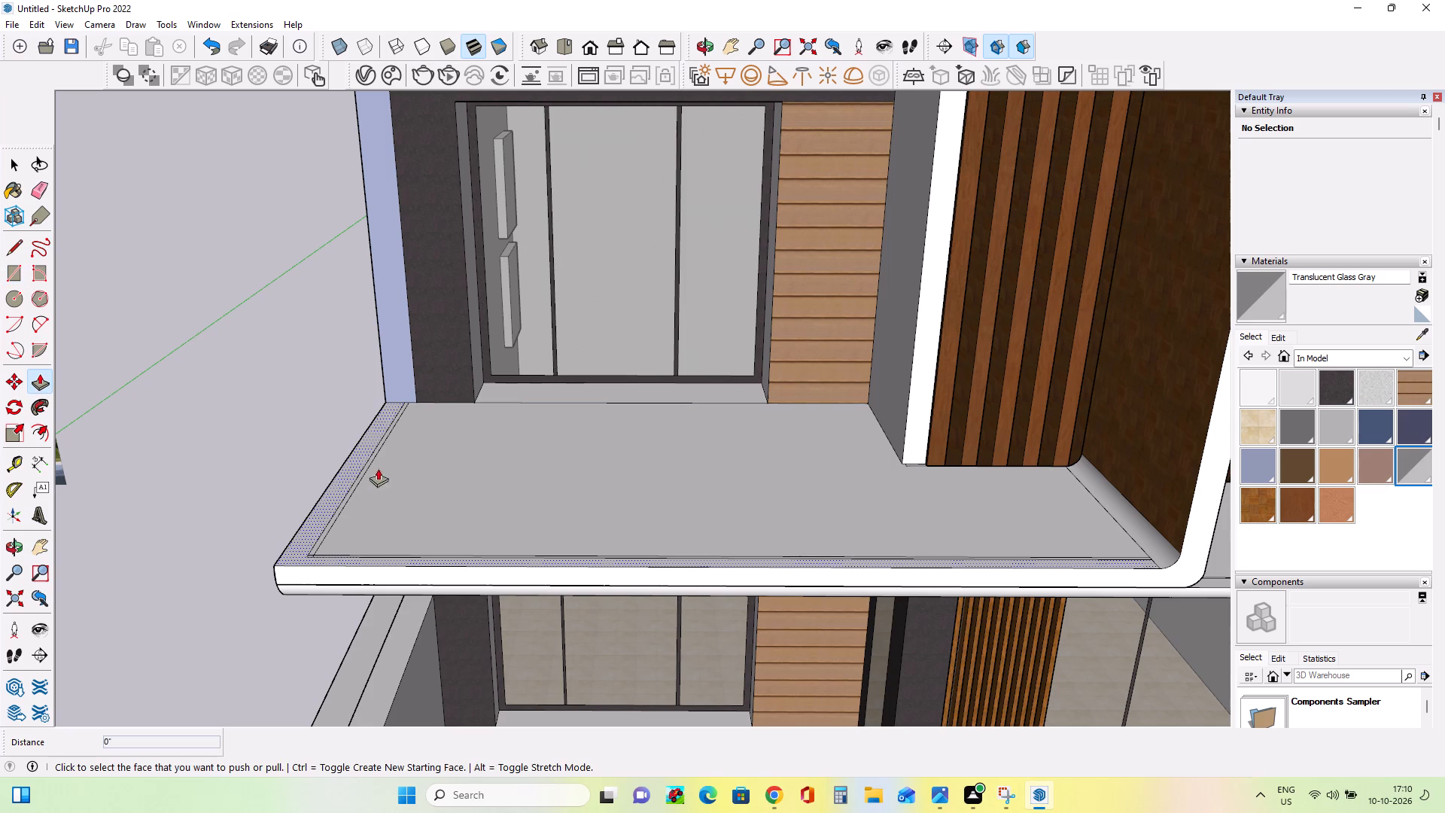
left_click(357, 484)
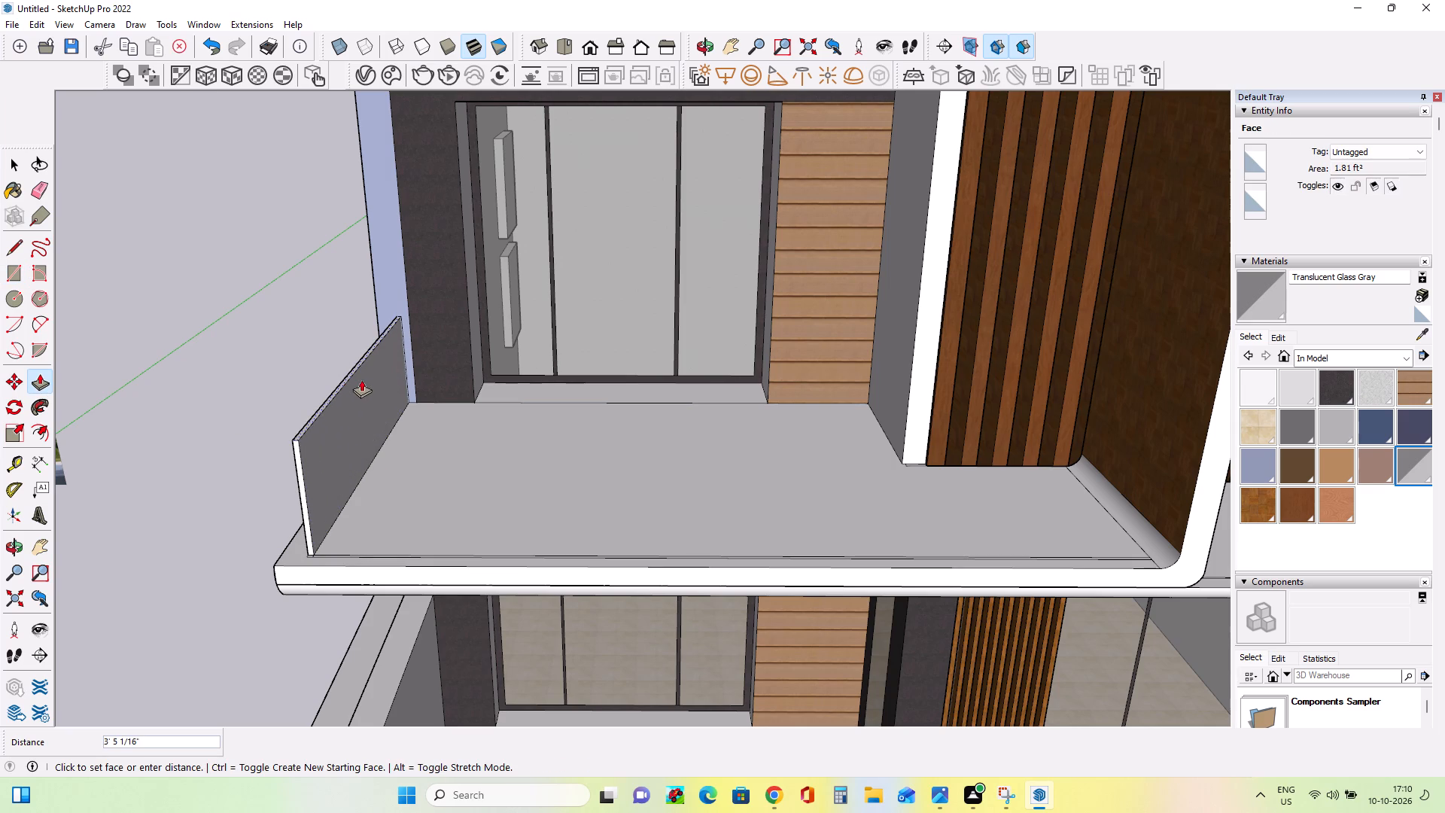
left_click(362, 380)
middle_click_drag(557, 582, 629, 456)
middle_click_drag(619, 498, 628, 592)
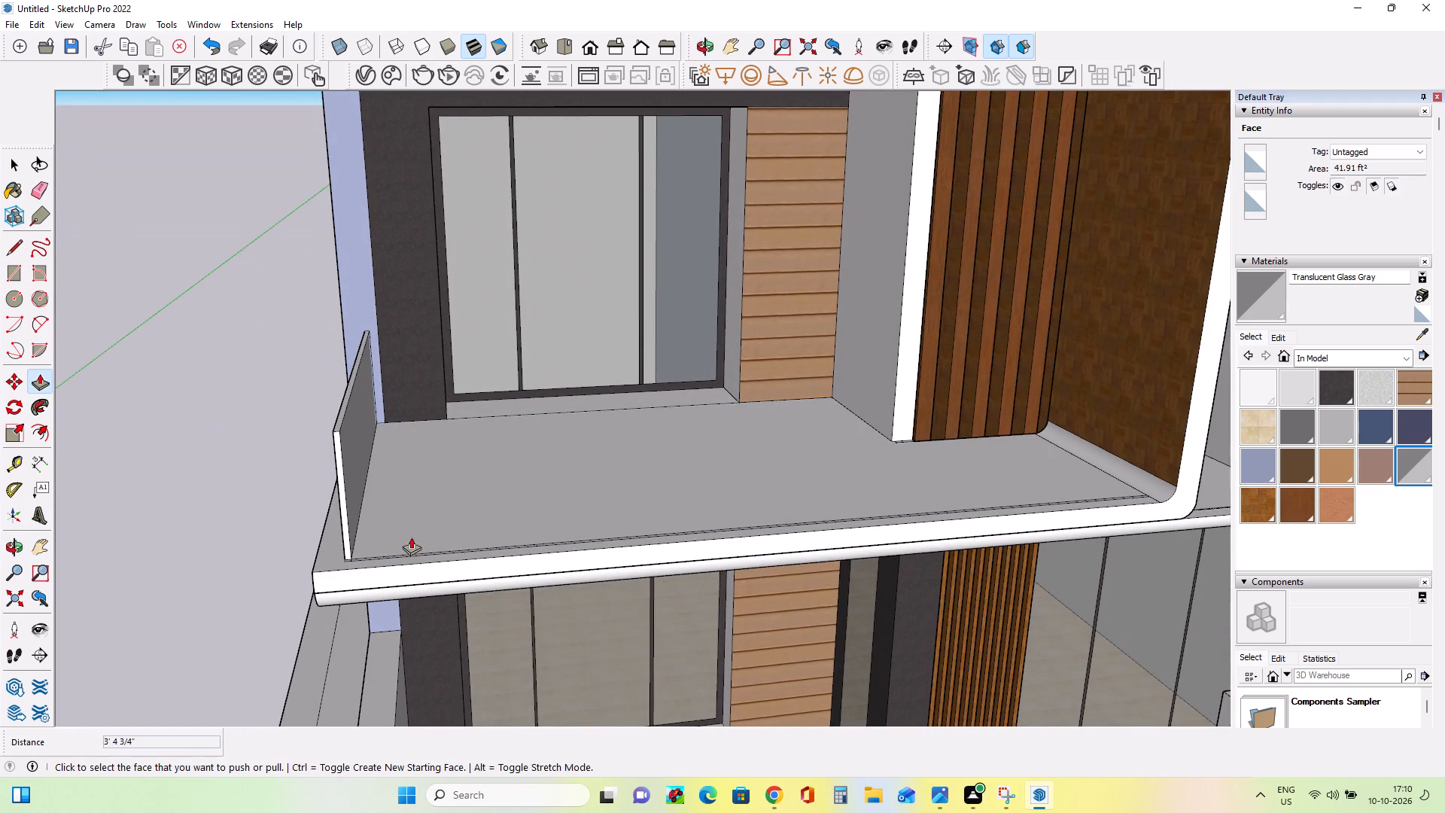
middle_click_drag(441, 546, 461, 611)
scroll(446, 583, "up", 8)
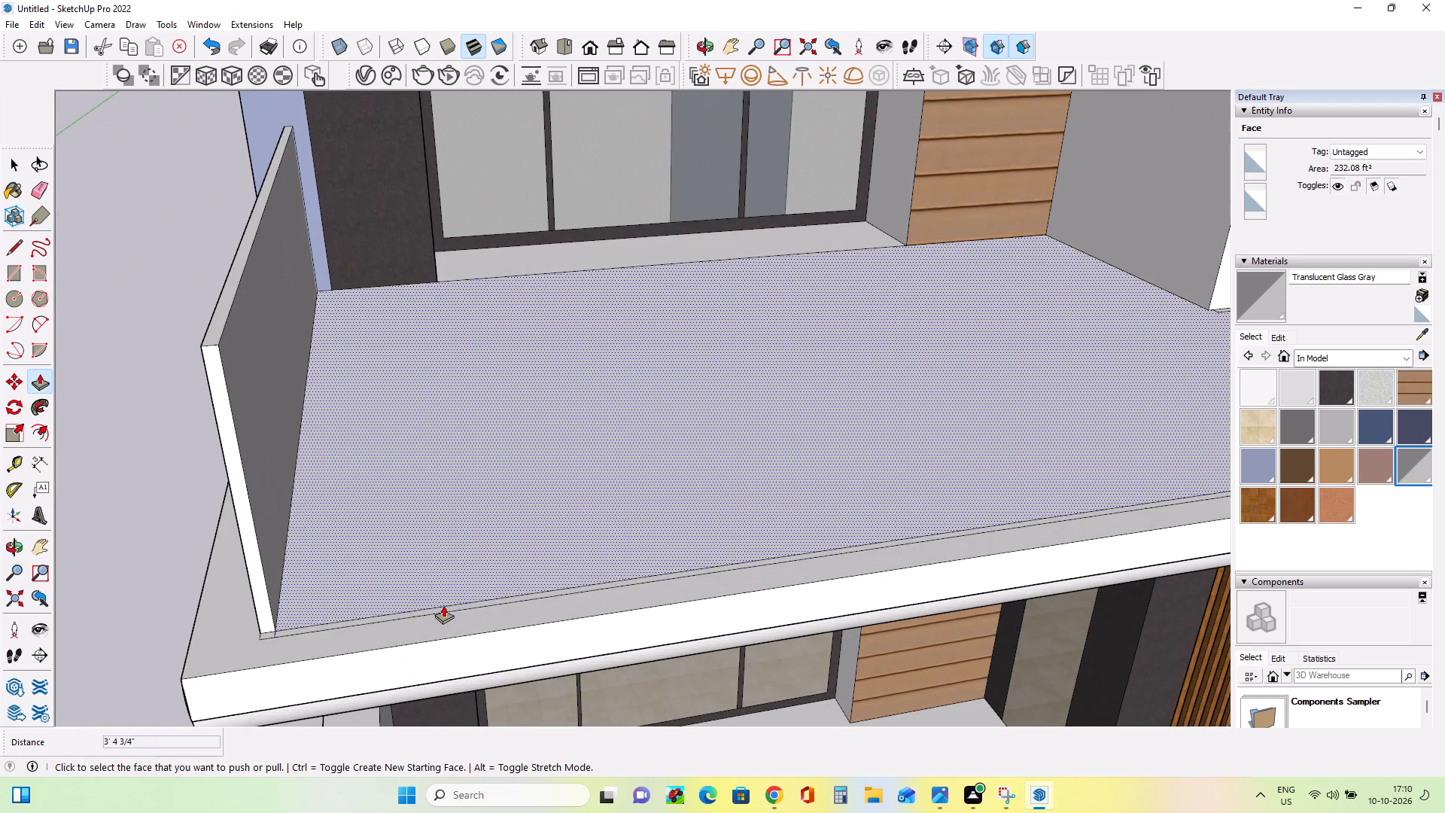
left_click(443, 612)
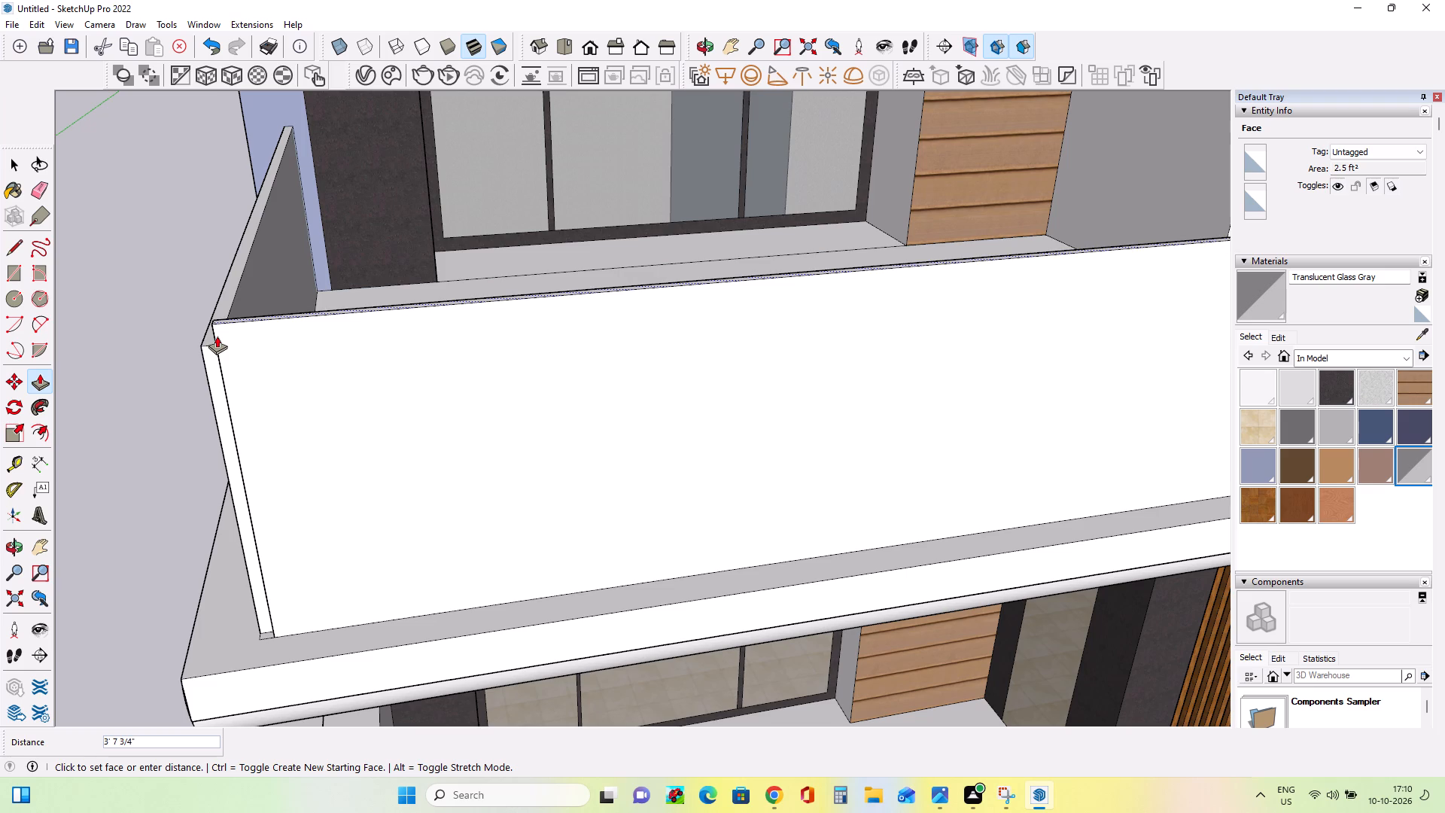
left_click(208, 339)
Close the balcony railing corner by moving the side panel's inner face about 1 1/16" and extending the front panel's end about 13/16".
scroll(275, 637, "up", 3)
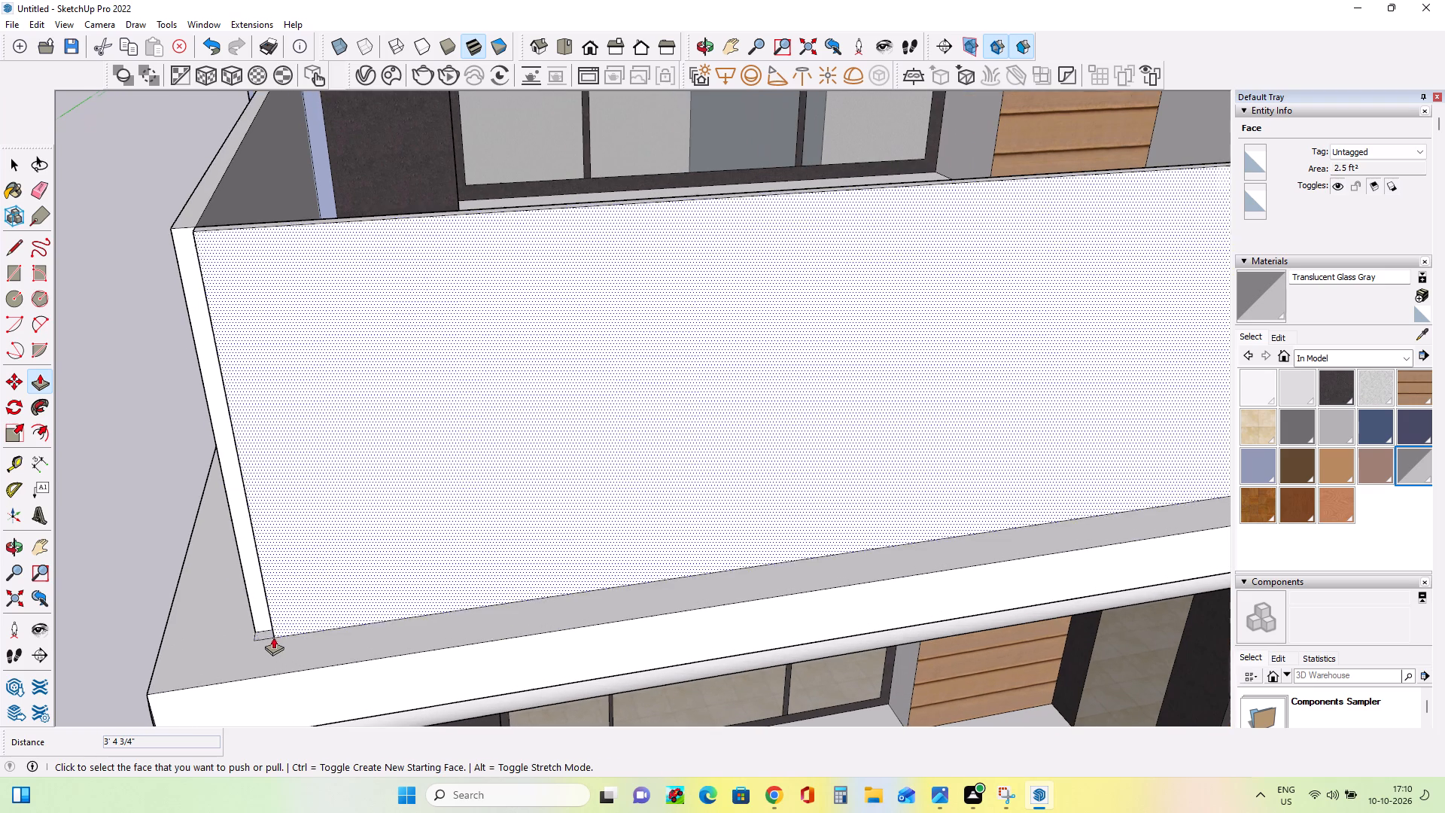
left_click(263, 629)
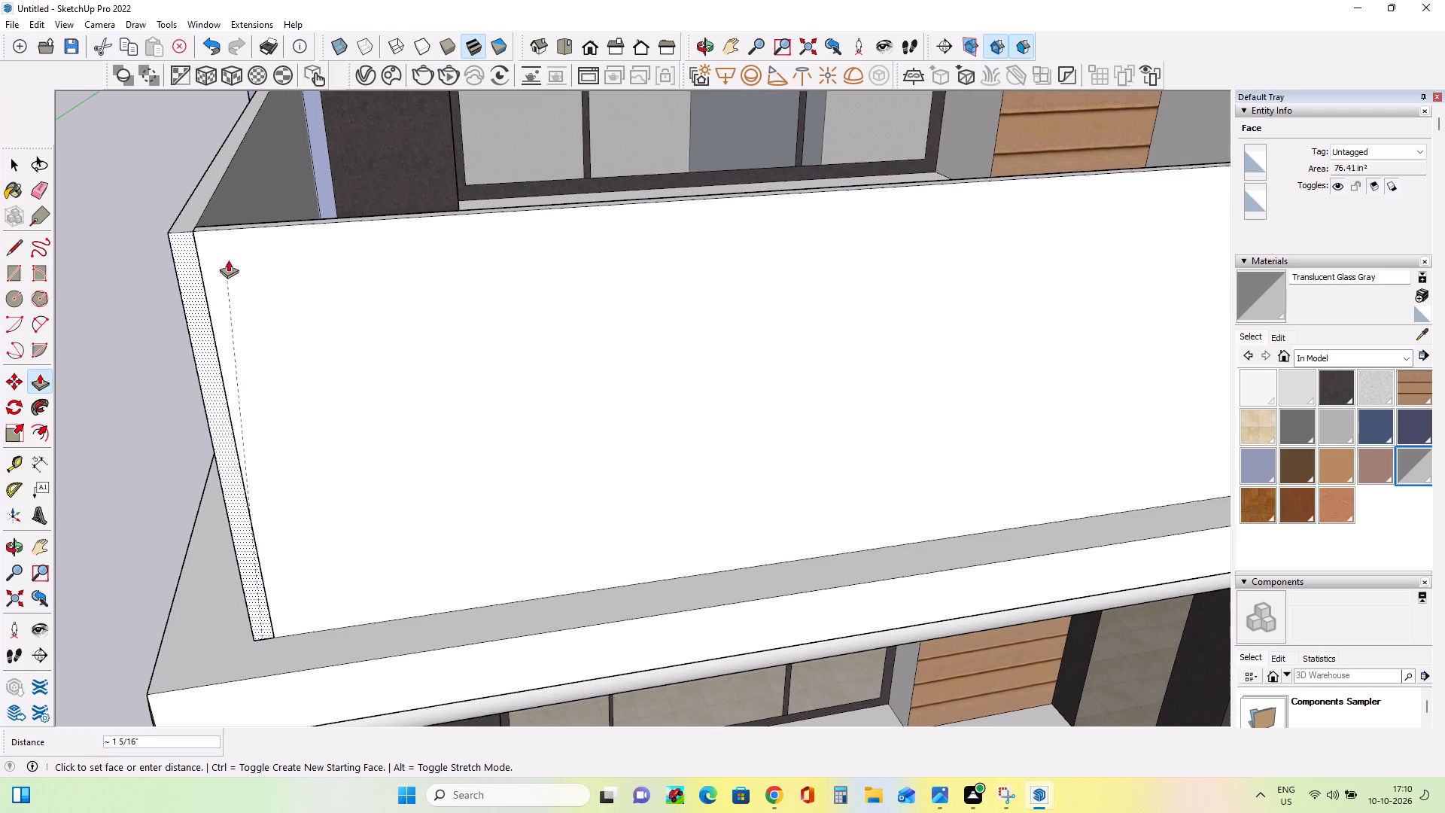
left_click(195, 220)
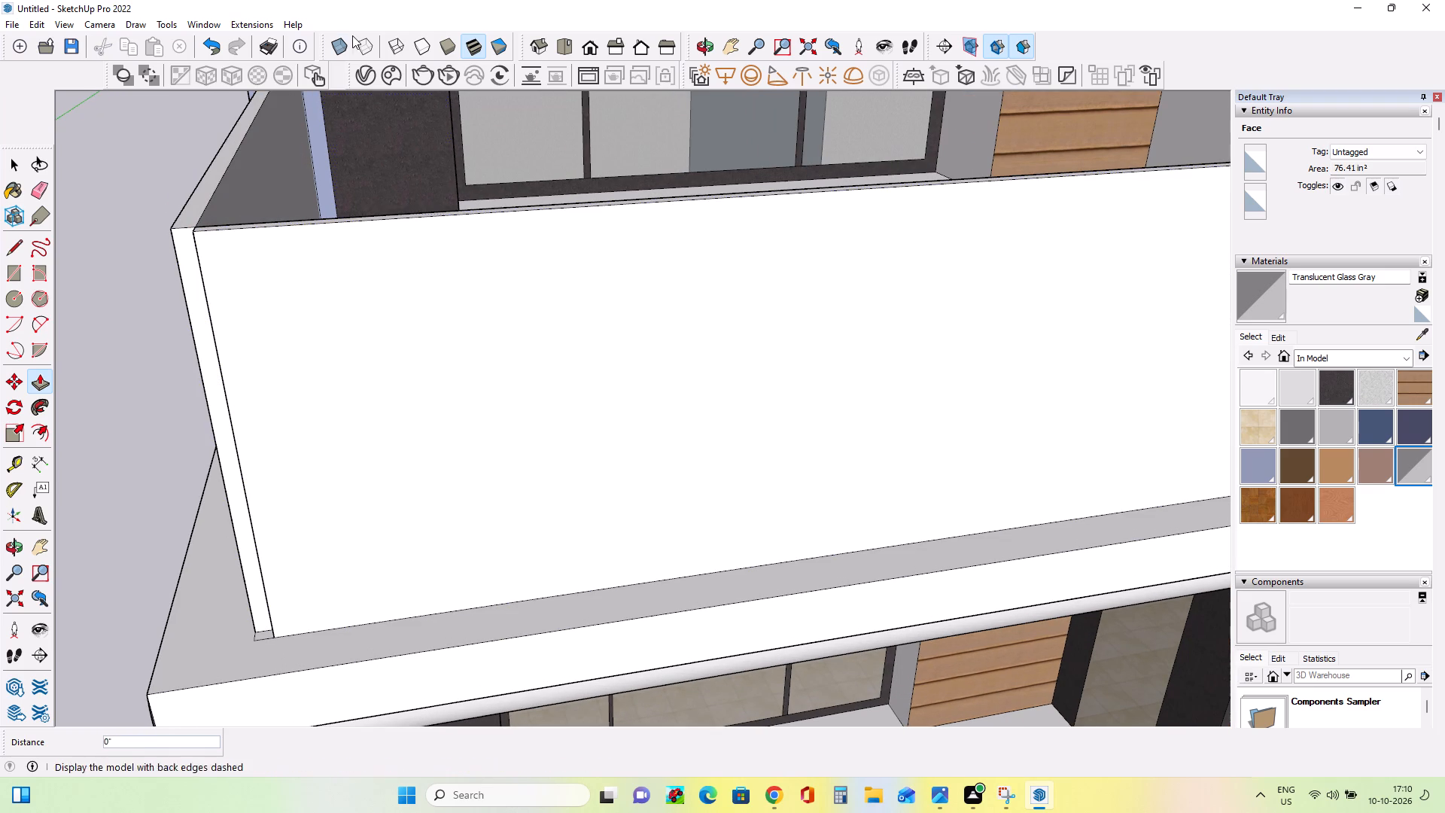
left_click(278, 176)
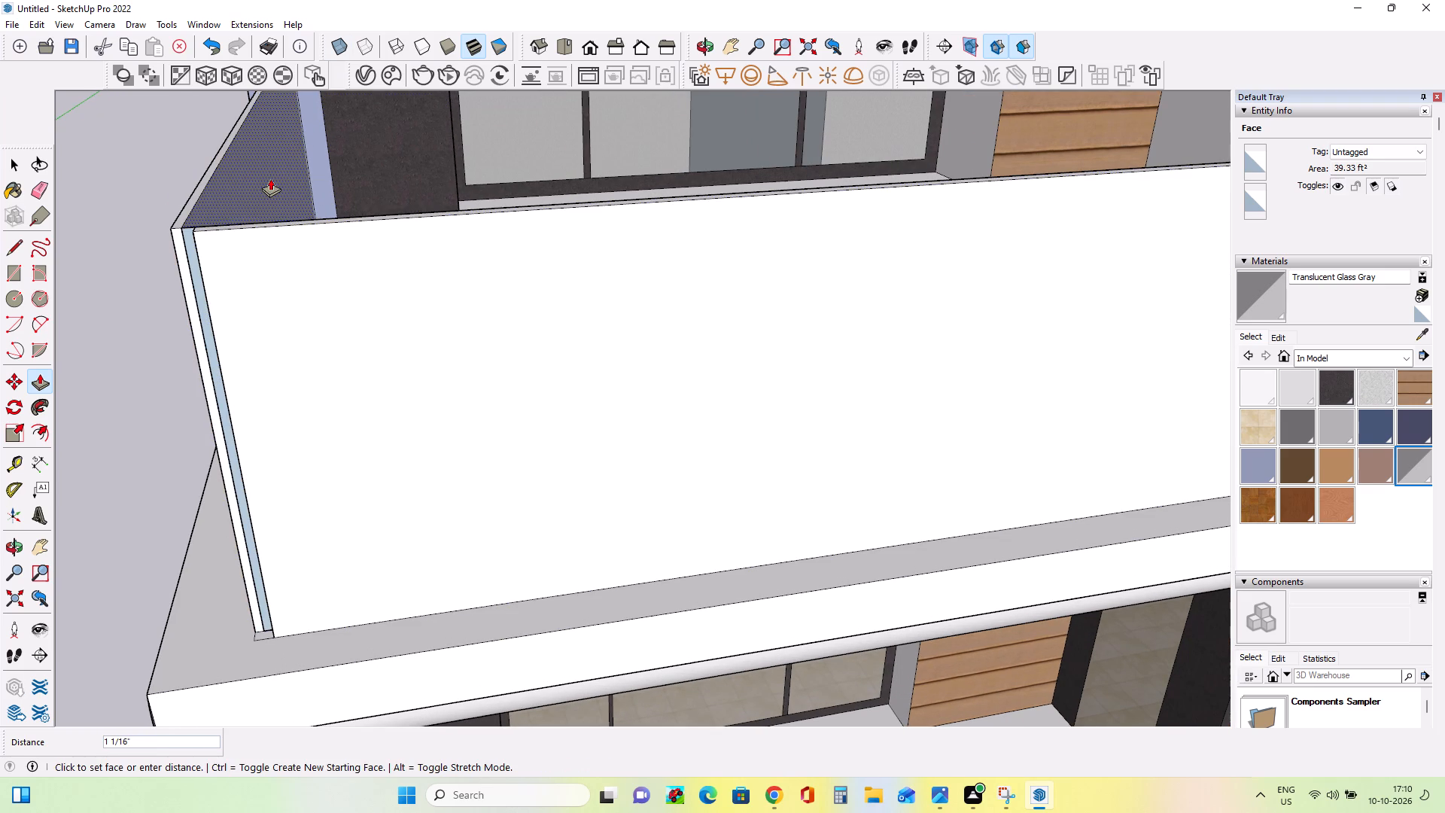
left_click(270, 178)
middle_click_drag(244, 298, 581, 258)
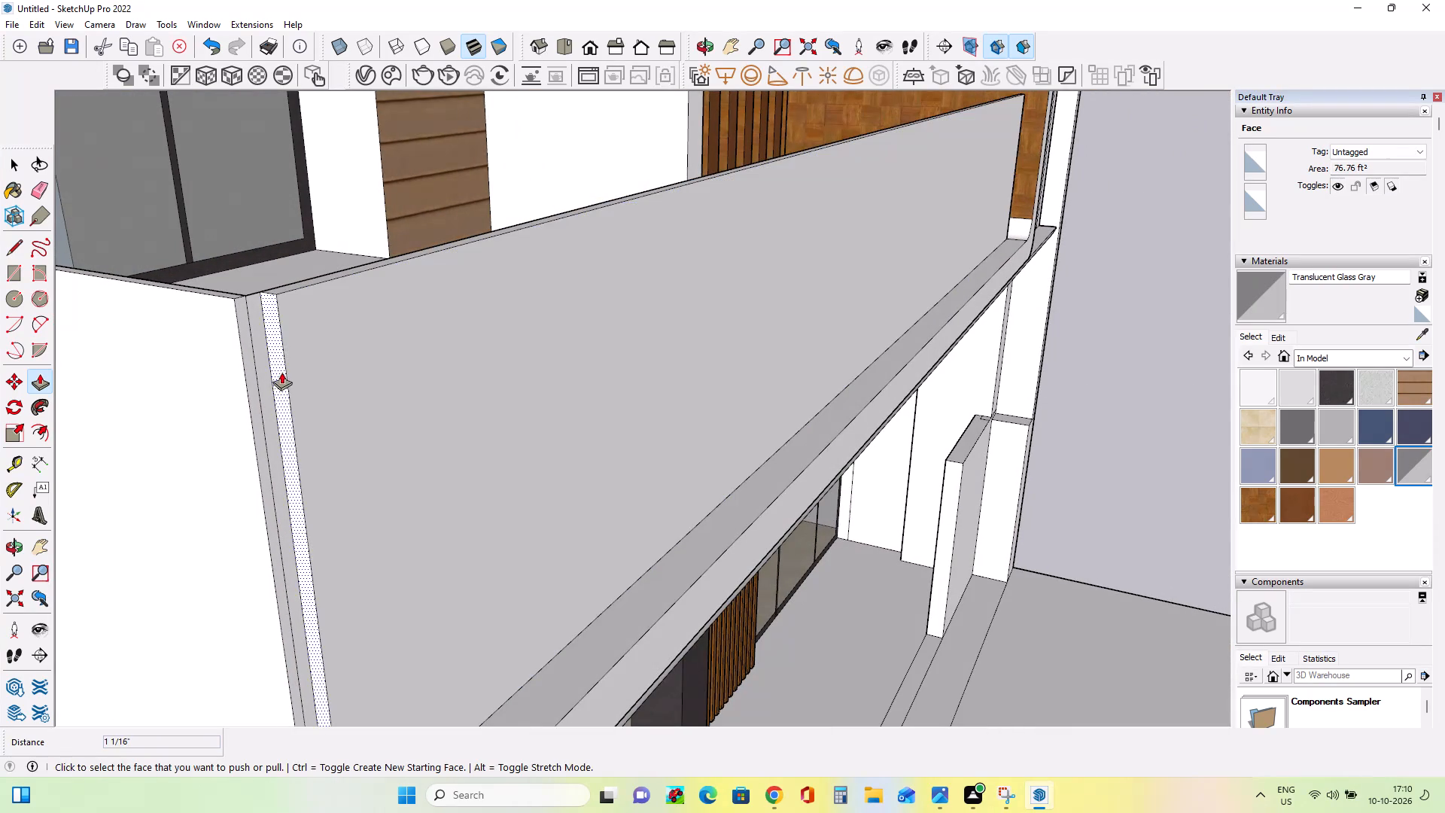
left_click(281, 372)
left_click(256, 372)
left_click(263, 366)
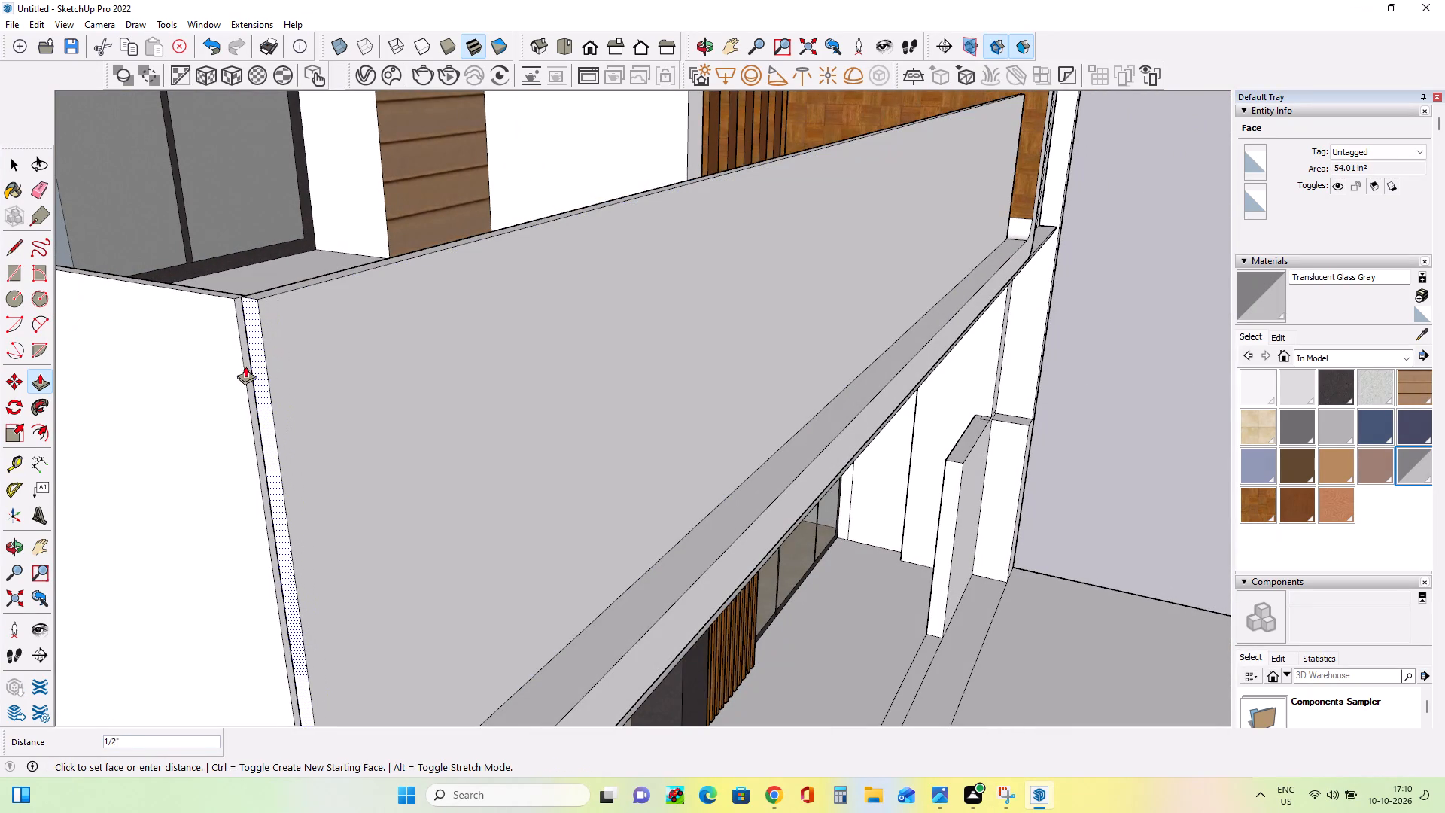
left_click(232, 365)
Compare the model's balcony railing with the glass railing in the reference image.
middle_click_drag(455, 328, 286, 364)
scroll(291, 358, "down", 7)
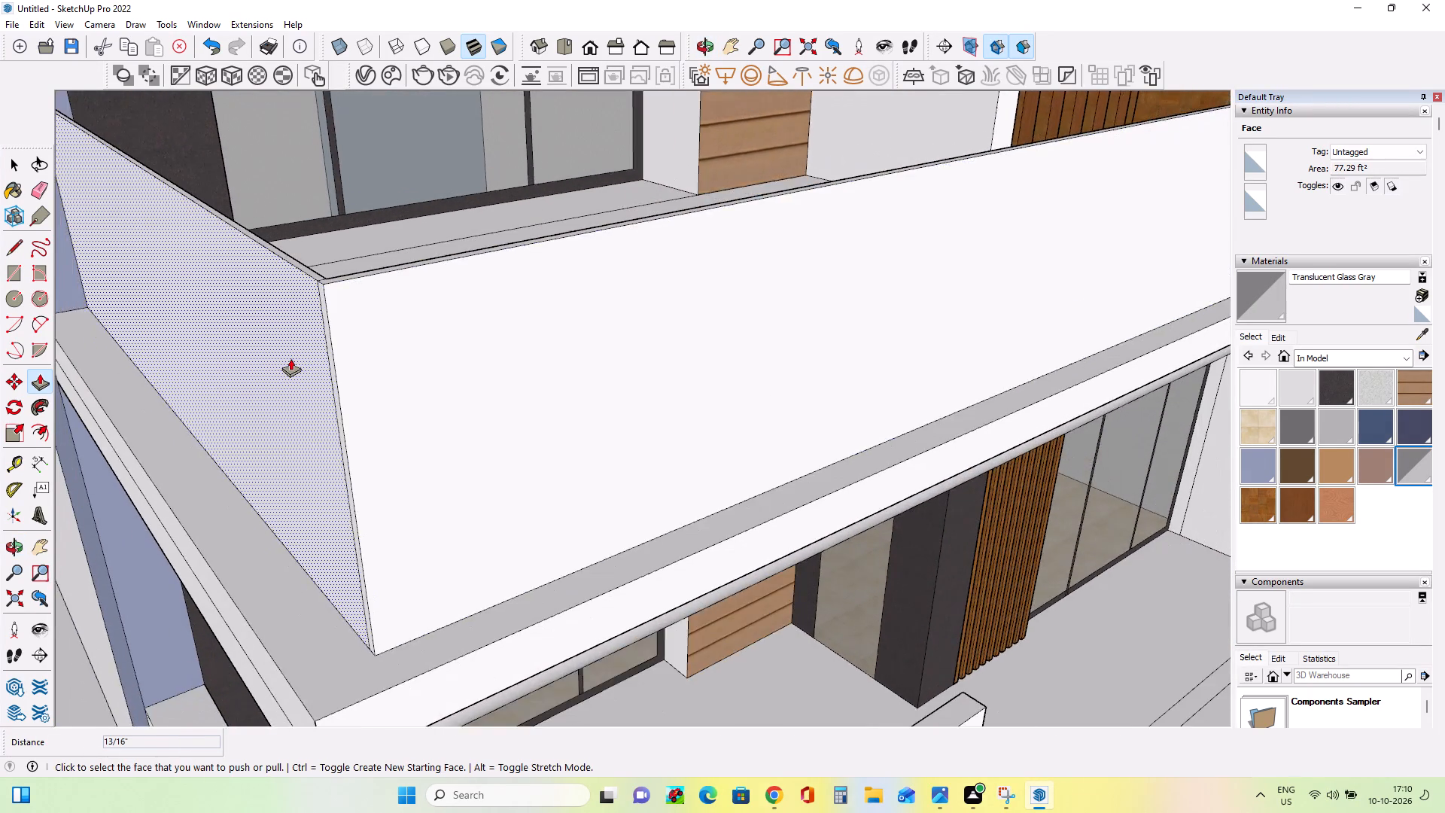
scroll(291, 358, "down", 6)
scroll(291, 358, "up", 1)
scroll(291, 358, "down", 10)
scroll(1174, 430, "down", 2)
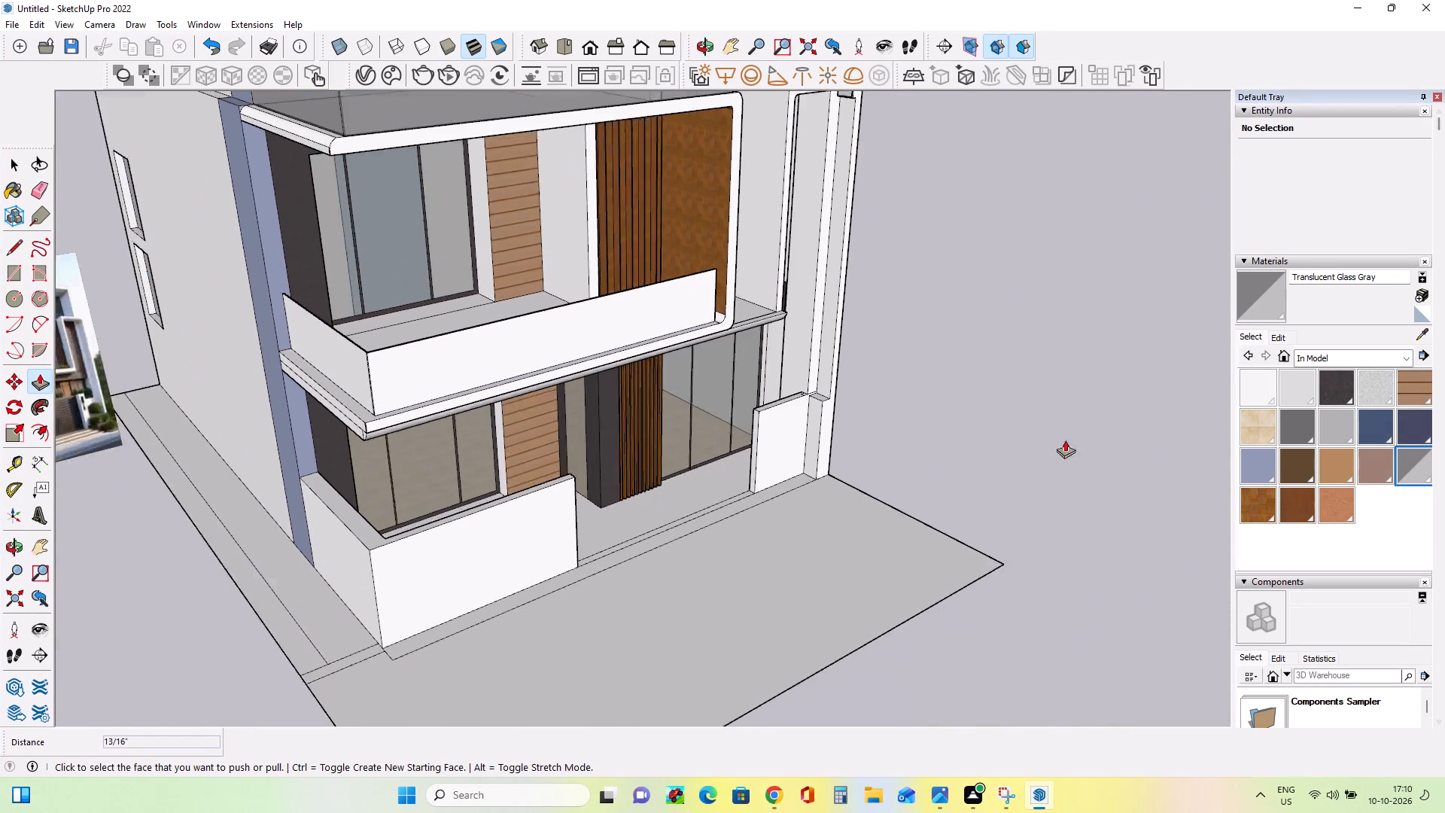
scroll(1065, 440, "down", 1)
scroll(491, 445, "down", 4)
scroll(299, 422, "up", 15)
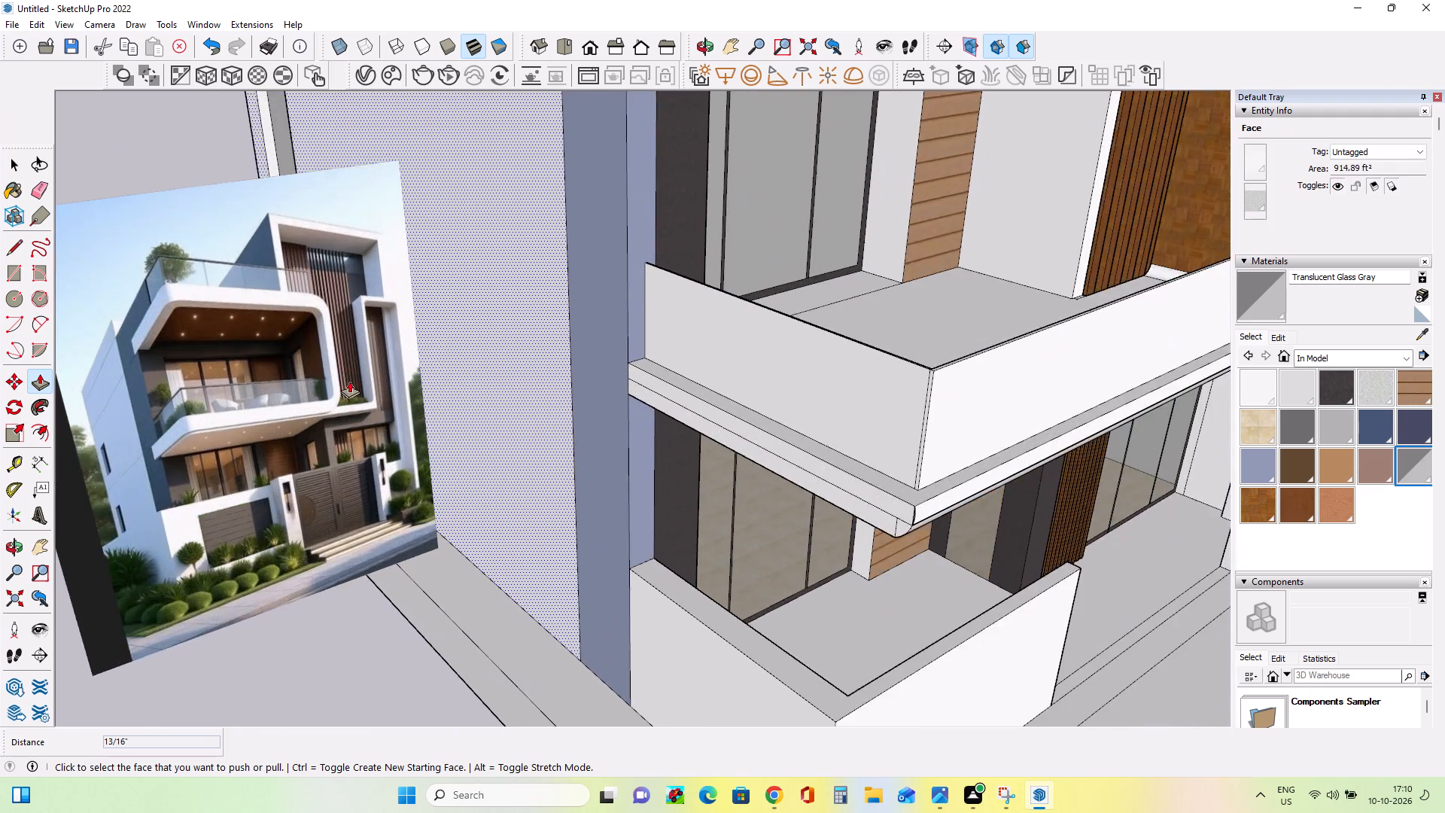
scroll(349, 381, "up", 8)
scroll(342, 381, "down", 14)
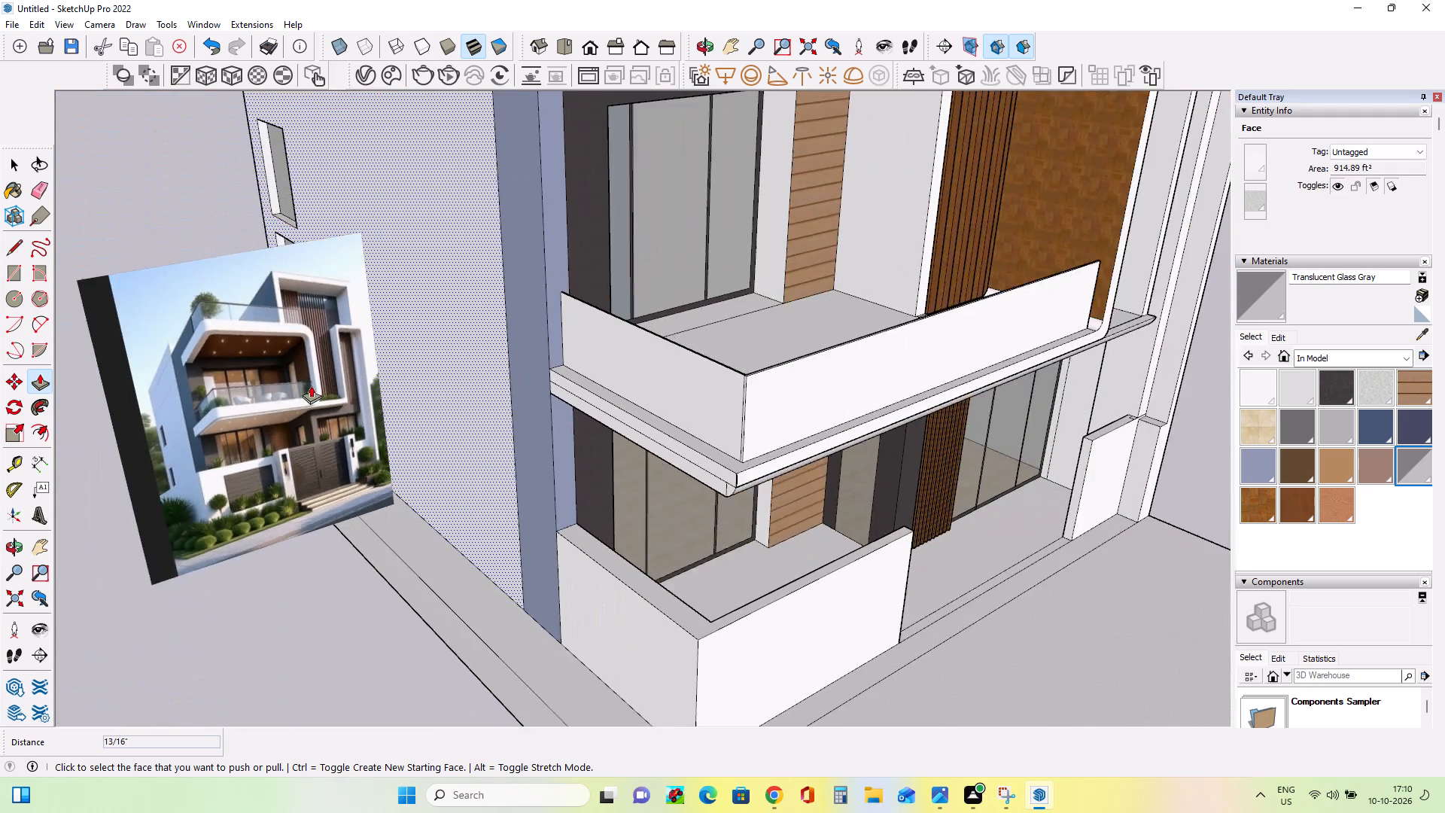
scroll(311, 385, "down", 3)
Extend the front railing panel's end face about 4 1/2" to meet the inside of the curved frame.
middle_click_drag(1066, 473, 754, 439)
scroll(914, 376, "up", 9)
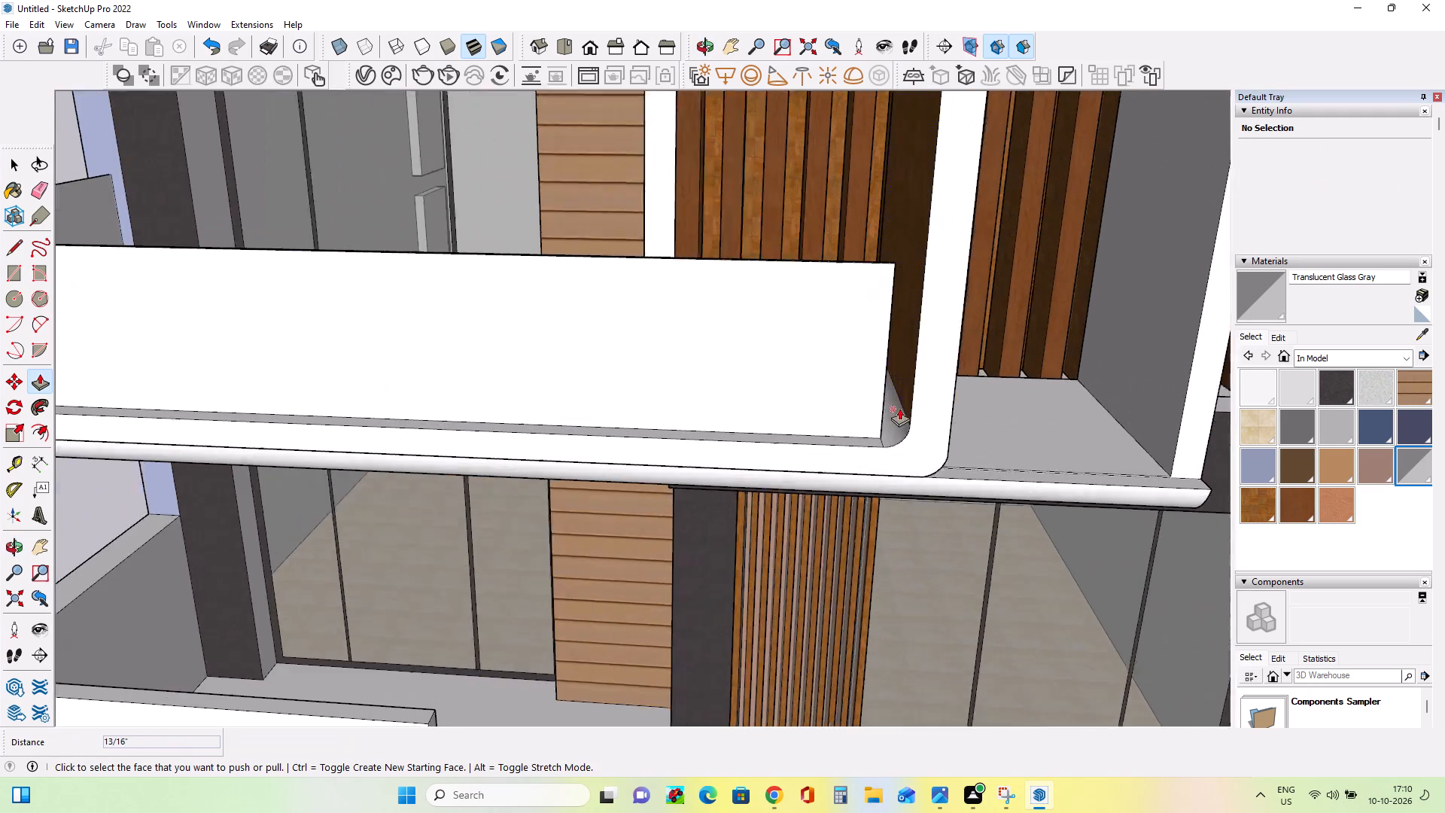
scroll(899, 408, "up", 8)
middle_click_drag(884, 439, 695, 515)
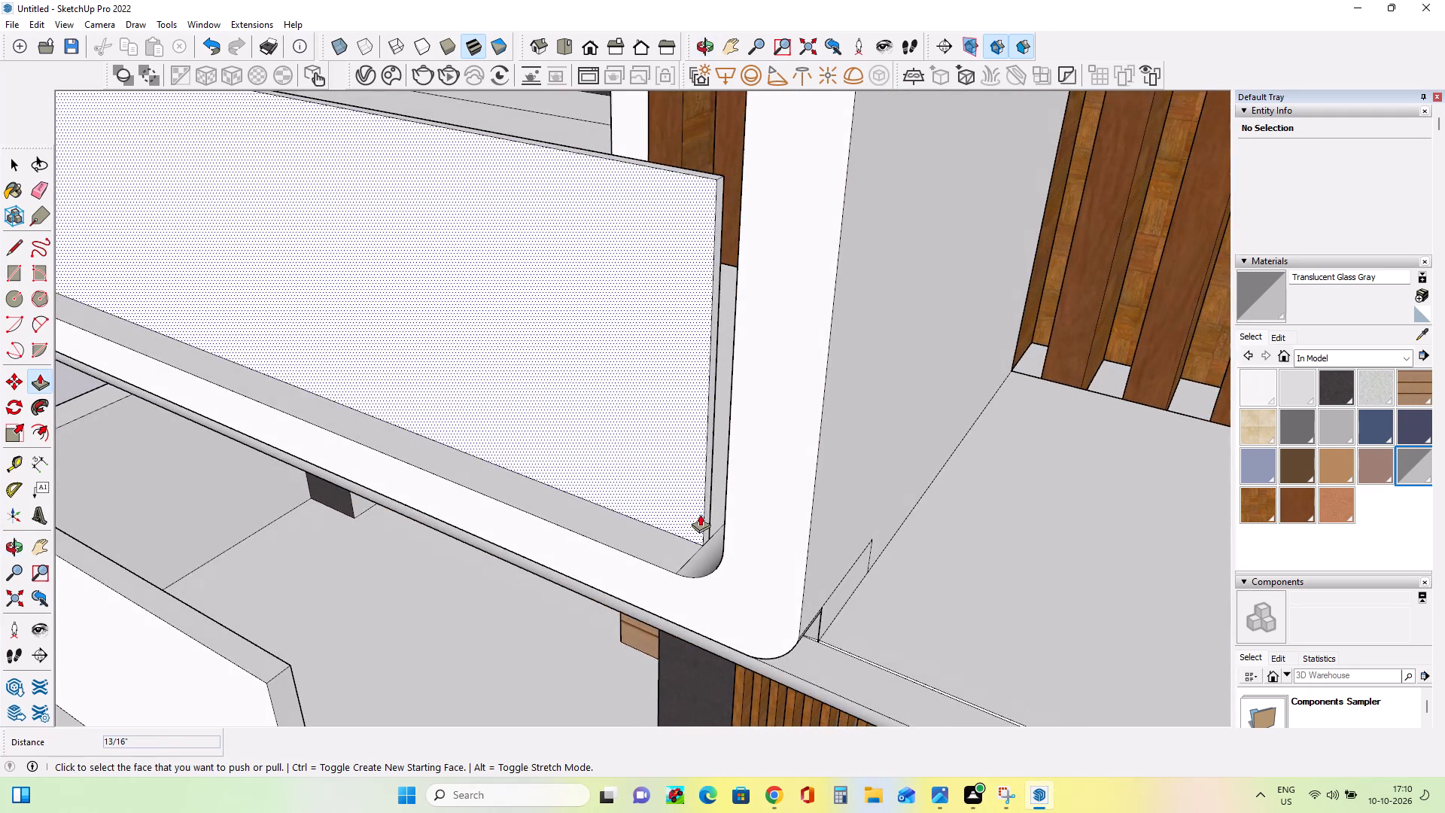
scroll(702, 514, "up", 3)
left_click(707, 516)
left_click(753, 547)
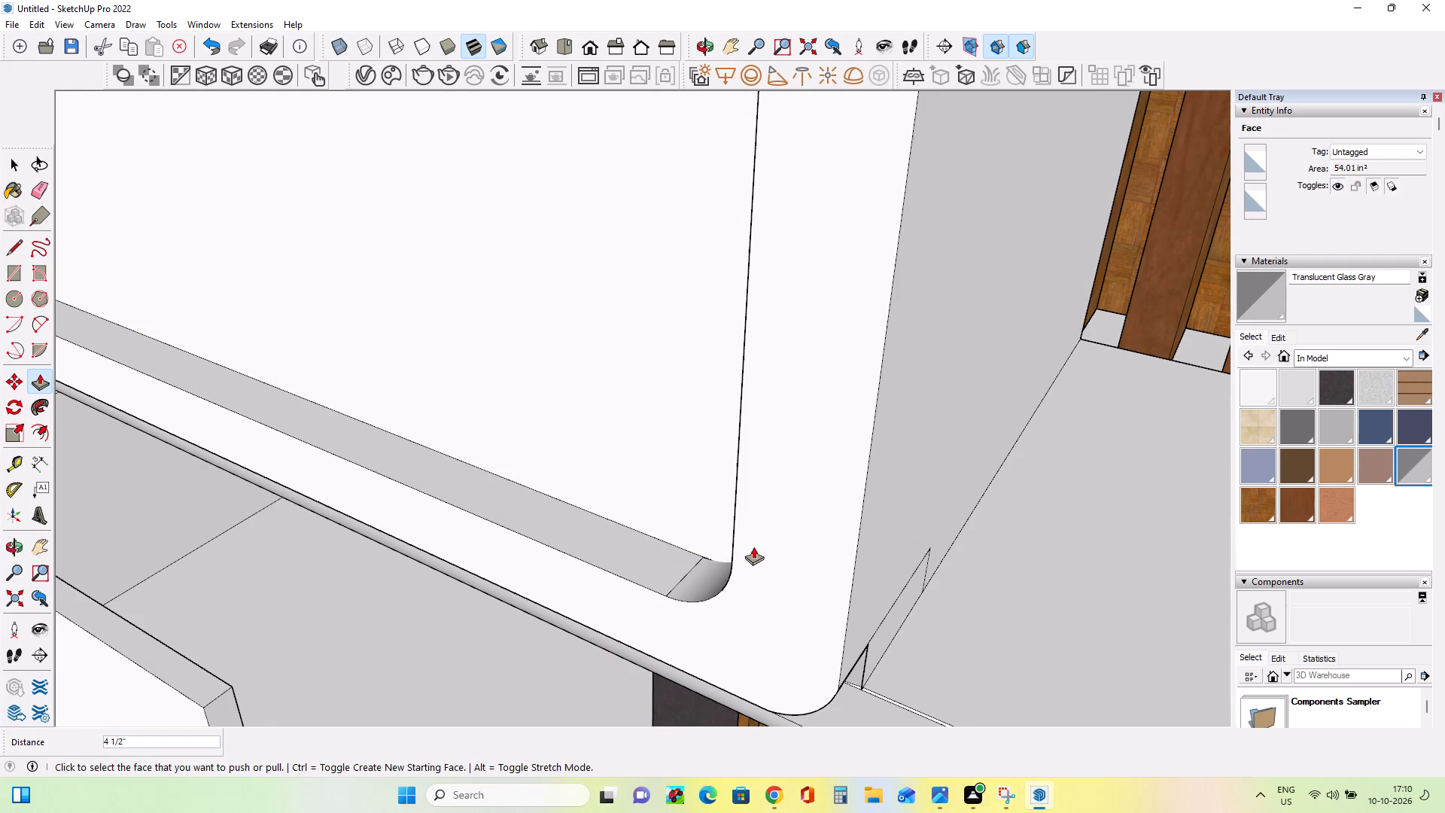
Raise the tops of the front and side balcony railing panels by about 2 1/8", keeping them level.
scroll(763, 586, "down", 14)
middle_click_drag(753, 557, 942, 511)
scroll(951, 519, "down", 5)
middle_click_drag(942, 511, 962, 525)
scroll(972, 521, "down", 4)
middle_click_drag(789, 501, 856, 320)
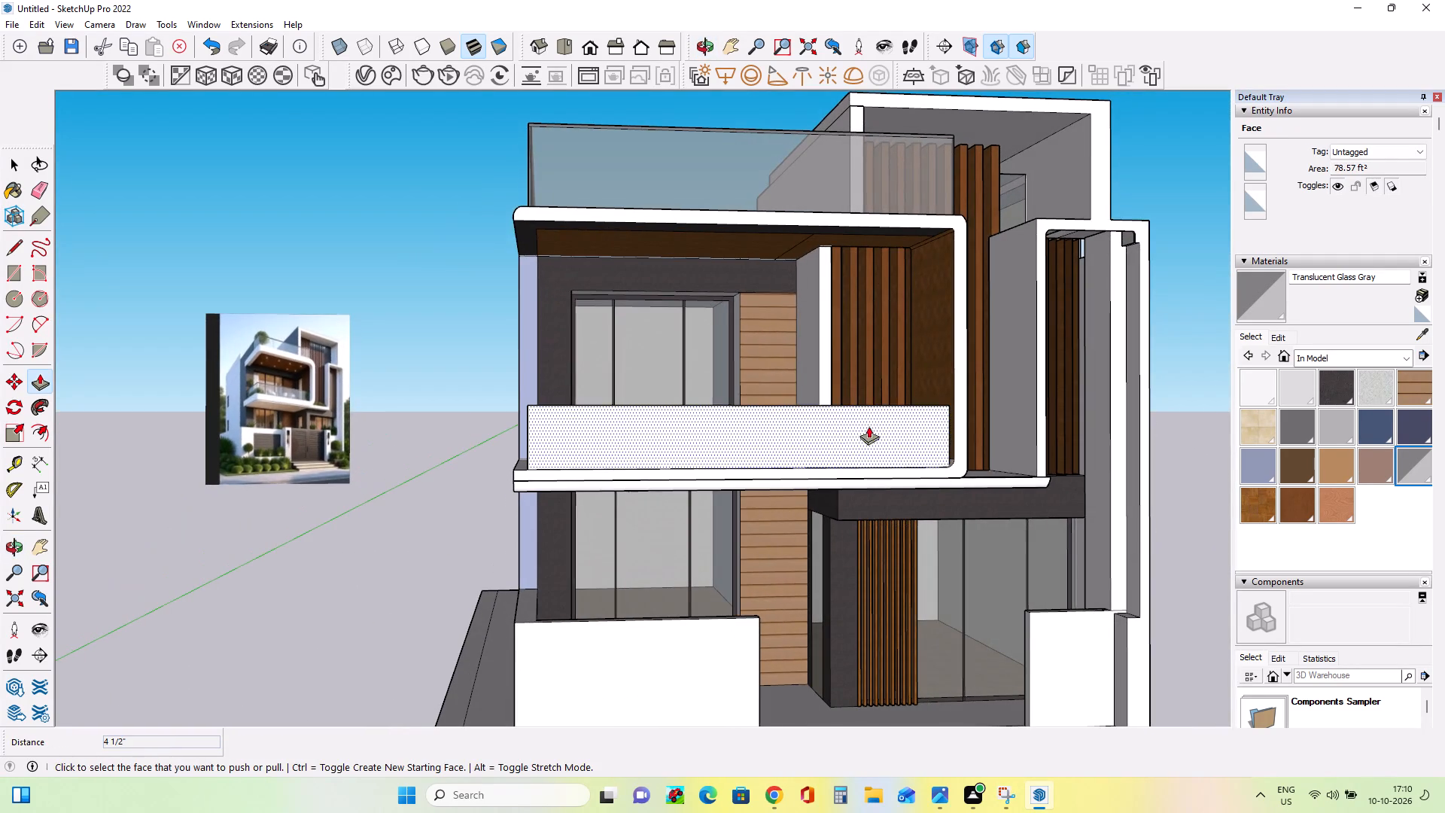
scroll(850, 388, "up", 4)
middle_click_drag(850, 394, 818, 617)
scroll(370, 523, "up", 7)
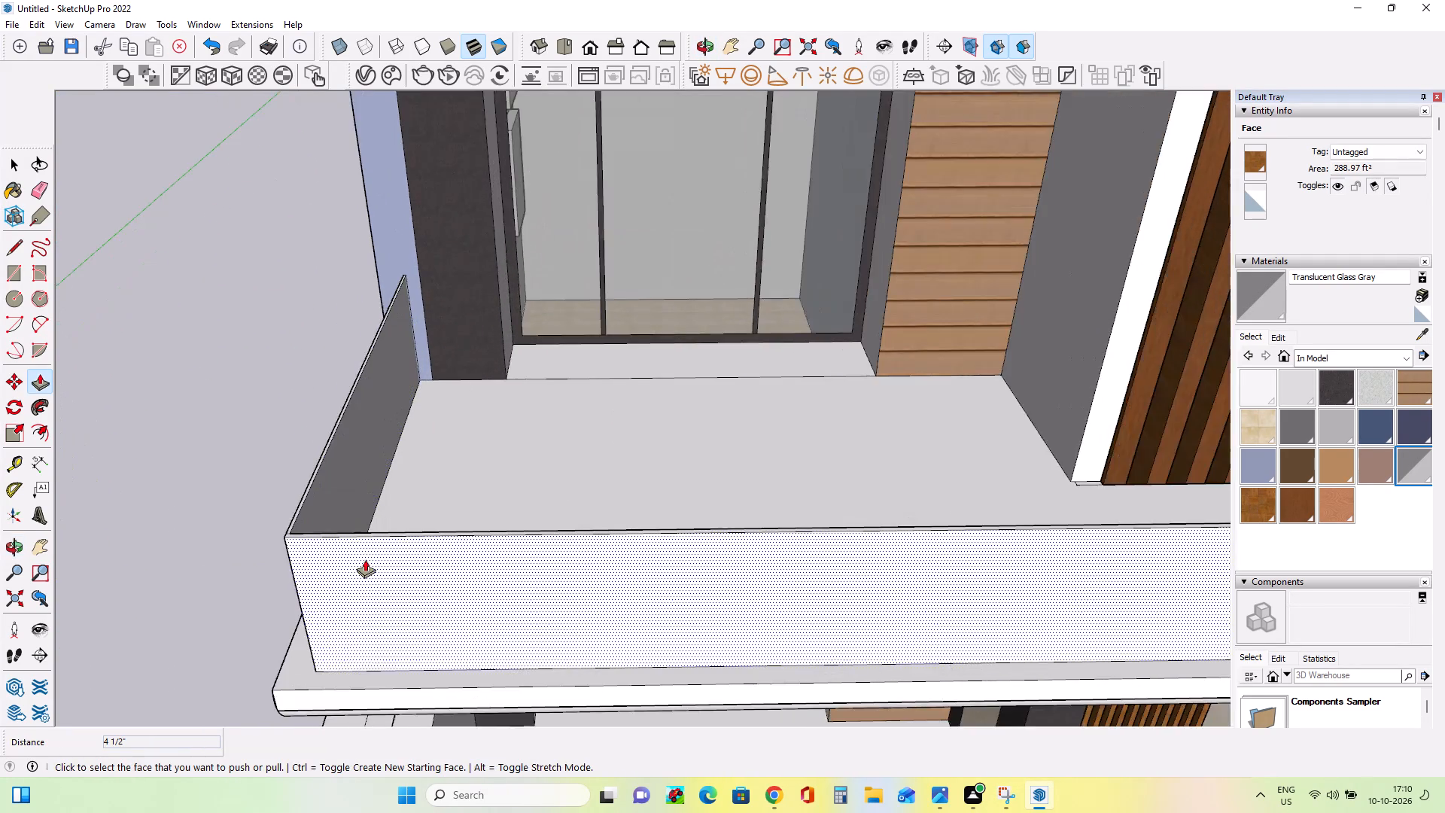
scroll(365, 559, "up", 3)
left_click(380, 522)
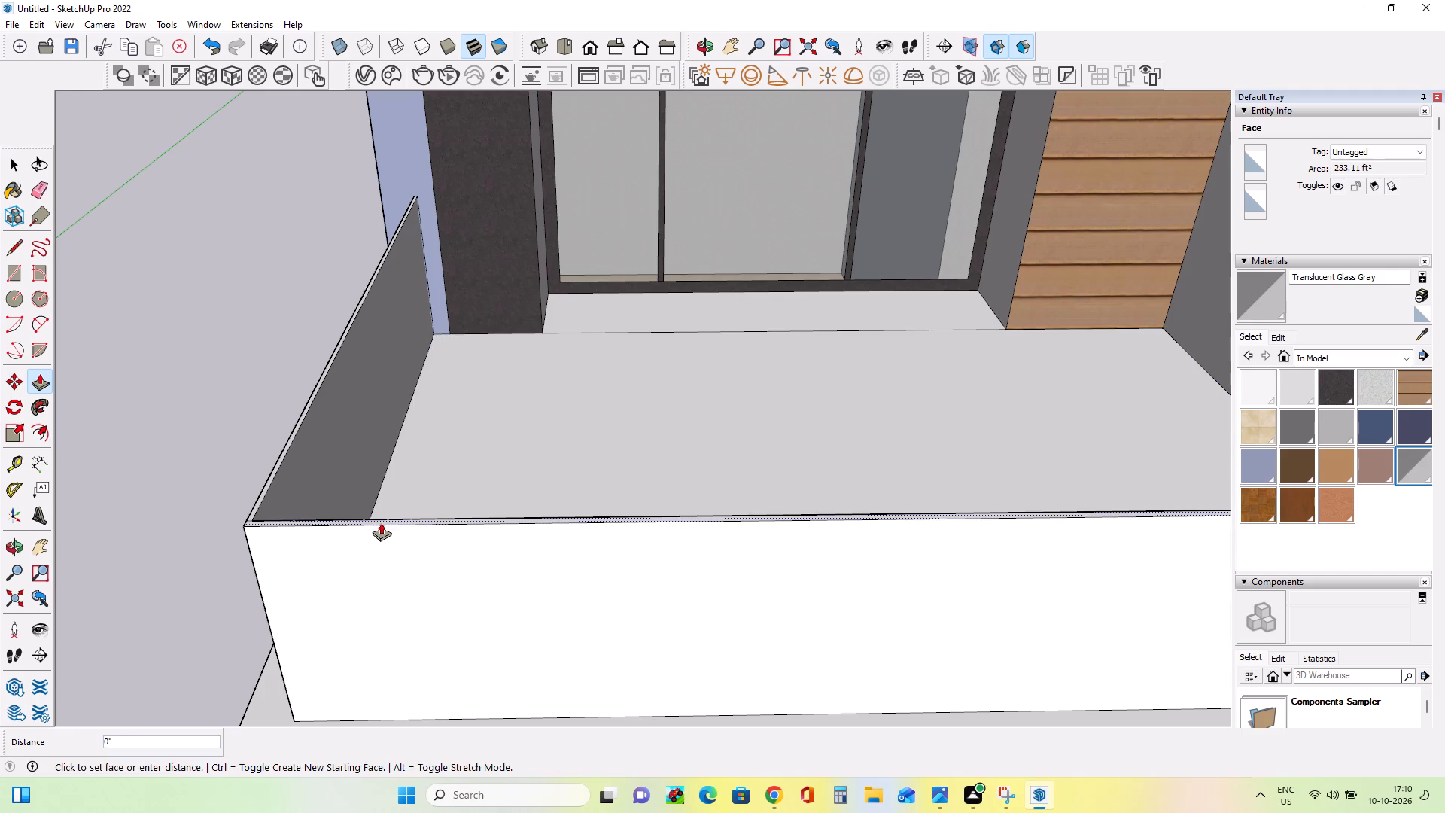
left_click(384, 510)
left_click(297, 432)
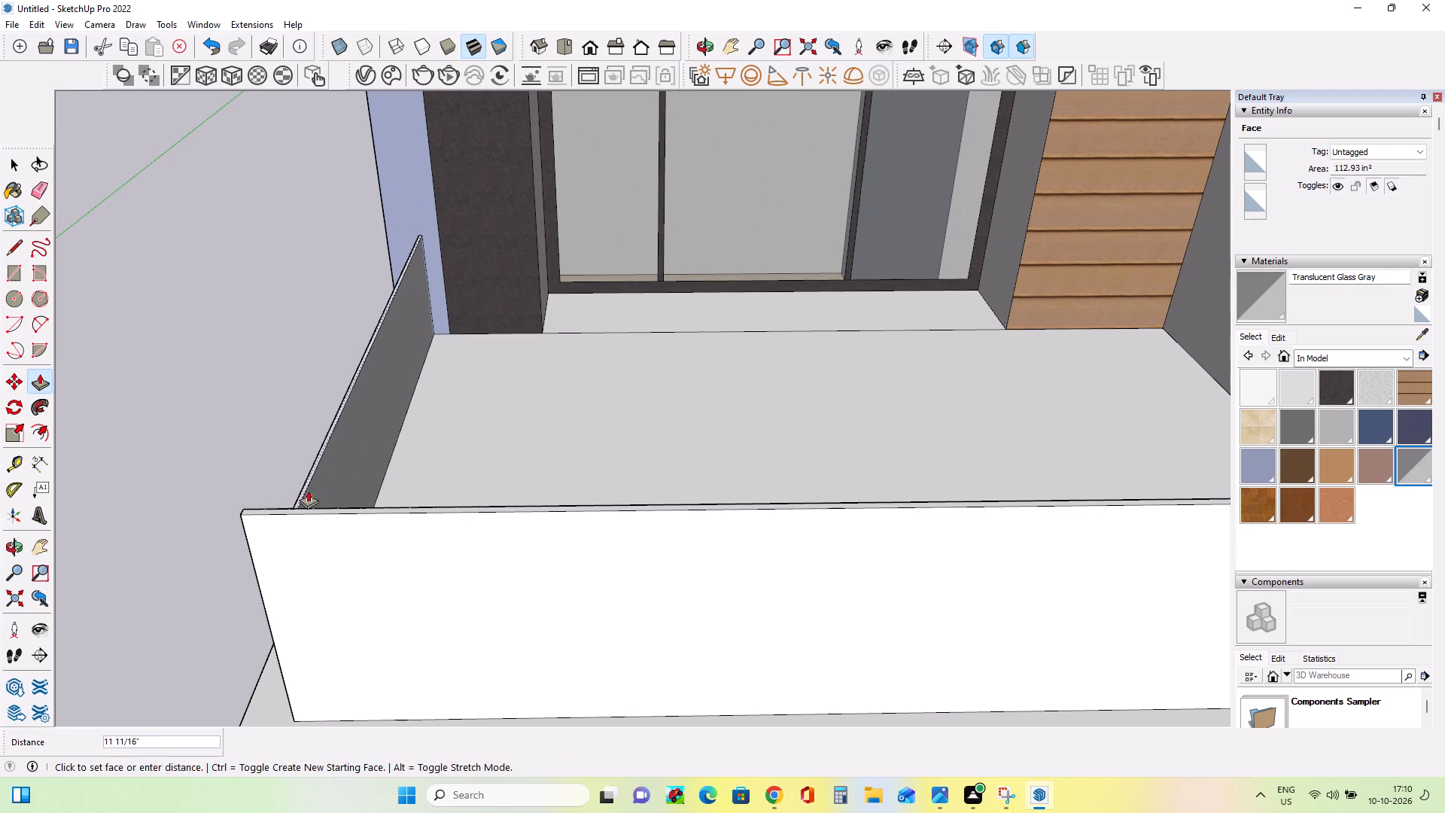
left_click(248, 511)
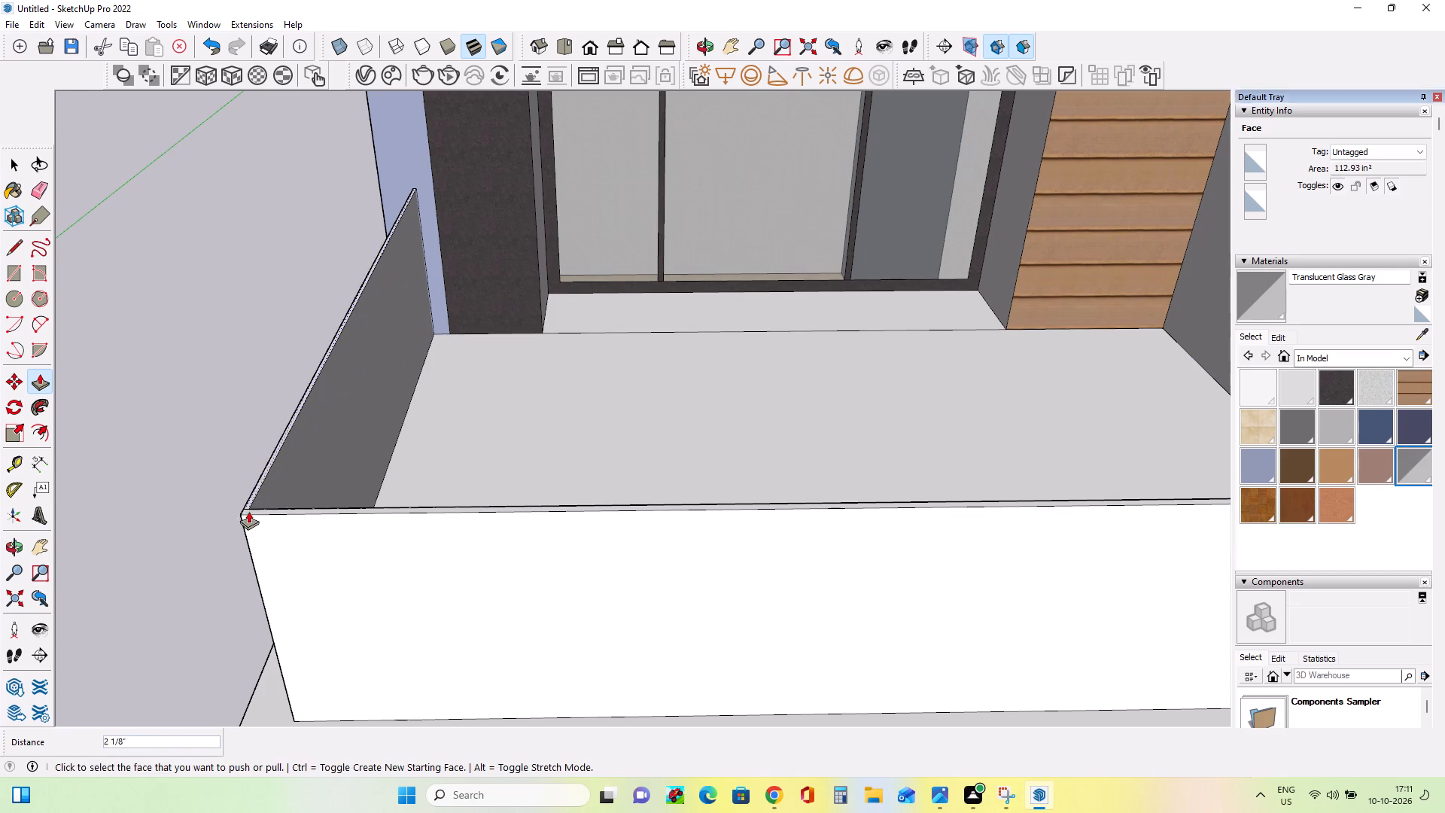
Raise the tops of the front and side balcony railing panels by a further 2 1/4" or so, keeping them level.
middle_click_drag(417, 525, 394, 408)
scroll(394, 412, "down", 20)
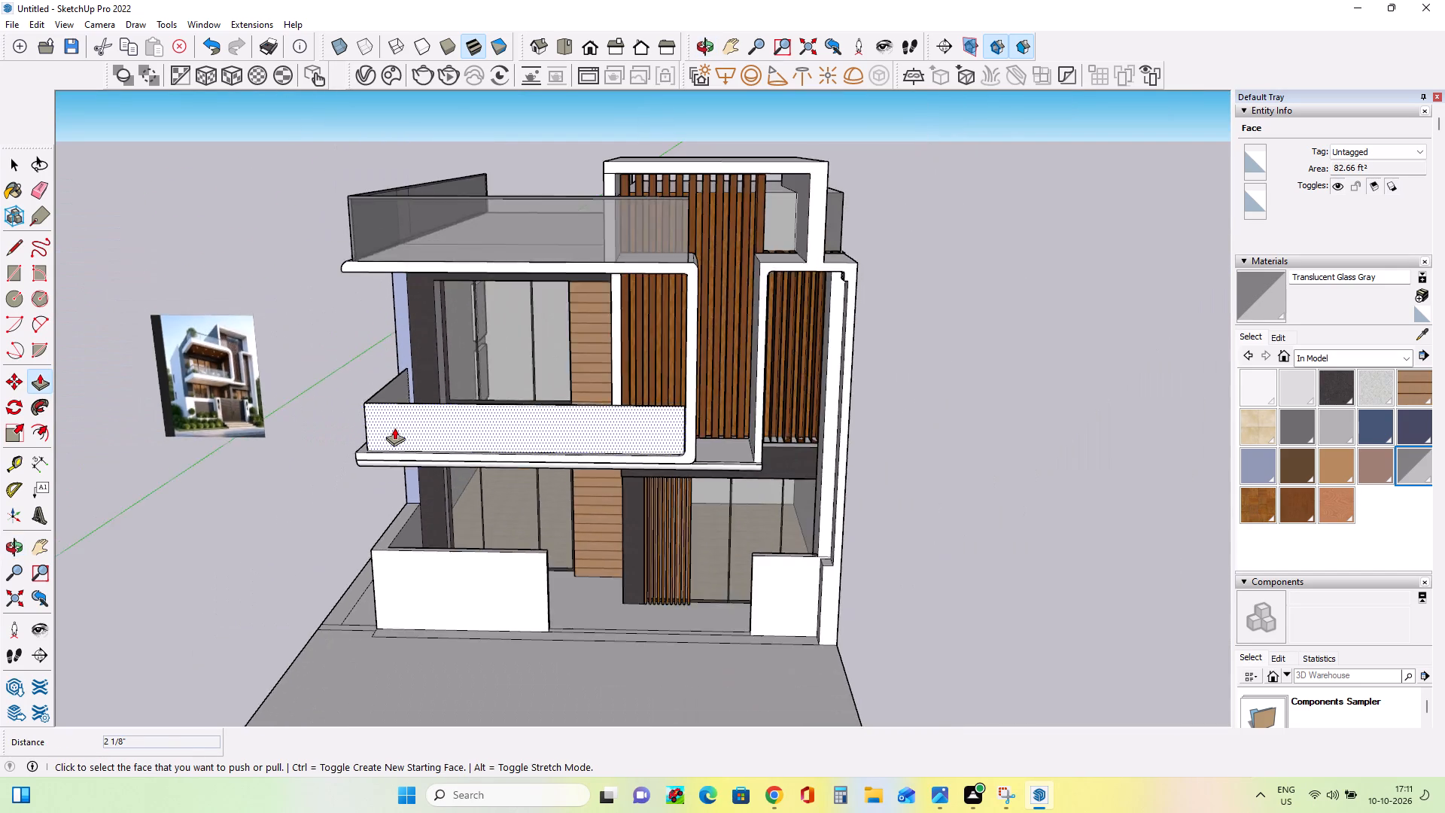
scroll(394, 428, "down", 4)
middle_click_drag(520, 465, 653, 407)
scroll(508, 420, "up", 4)
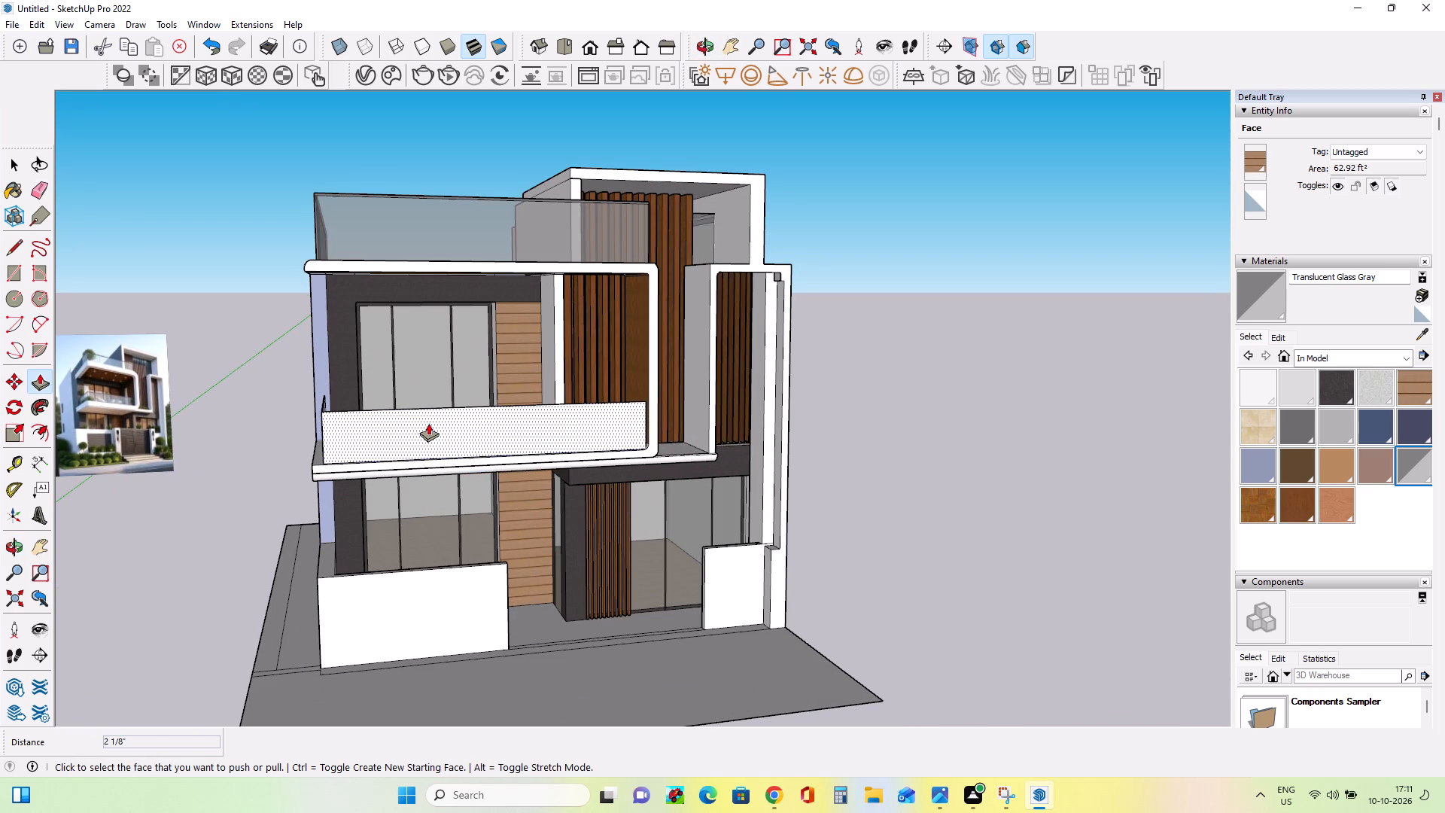
middle_click_drag(428, 423, 517, 632)
scroll(369, 534, "up", 8)
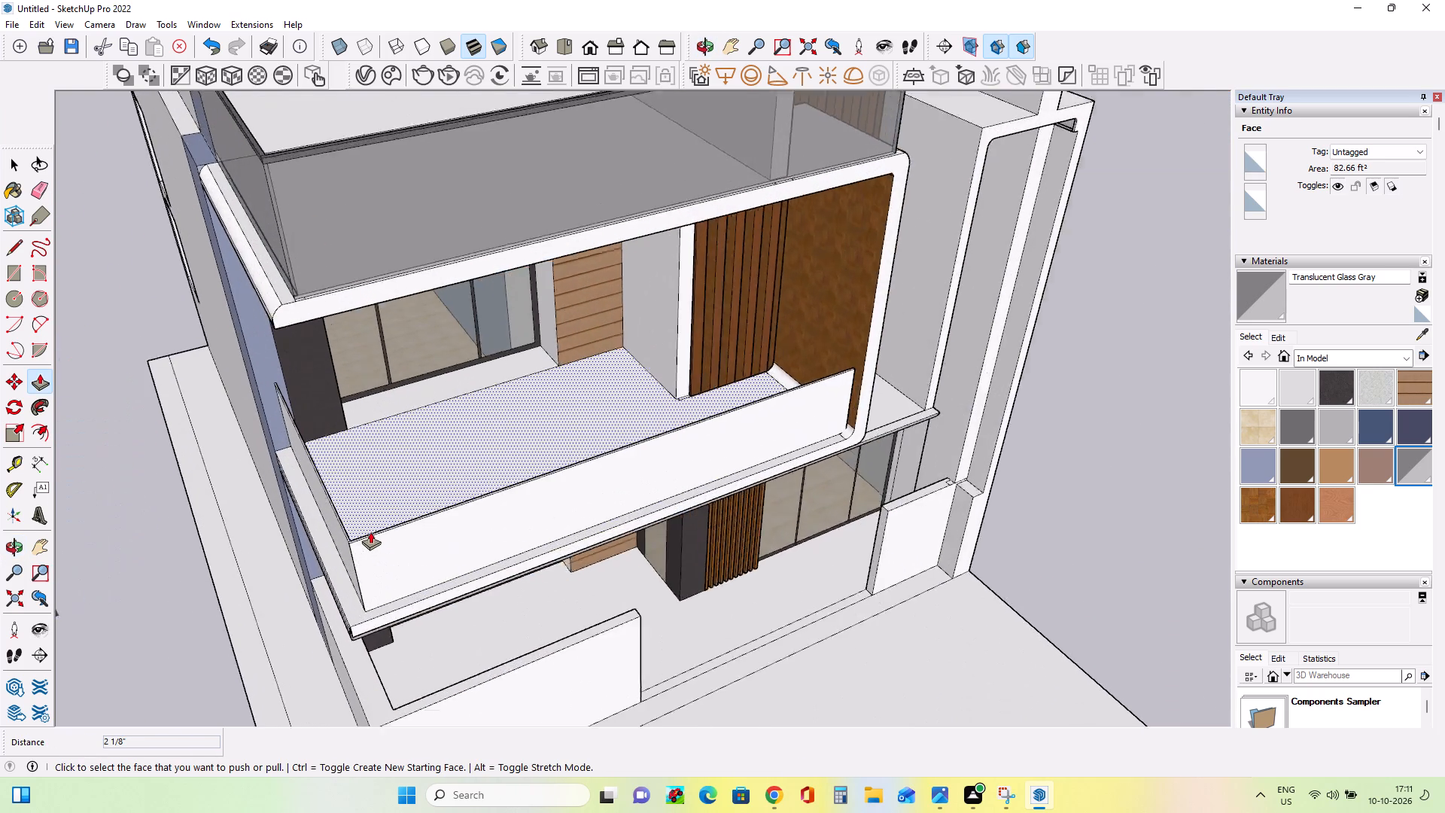
scroll(370, 531, "up", 10)
left_click(447, 515)
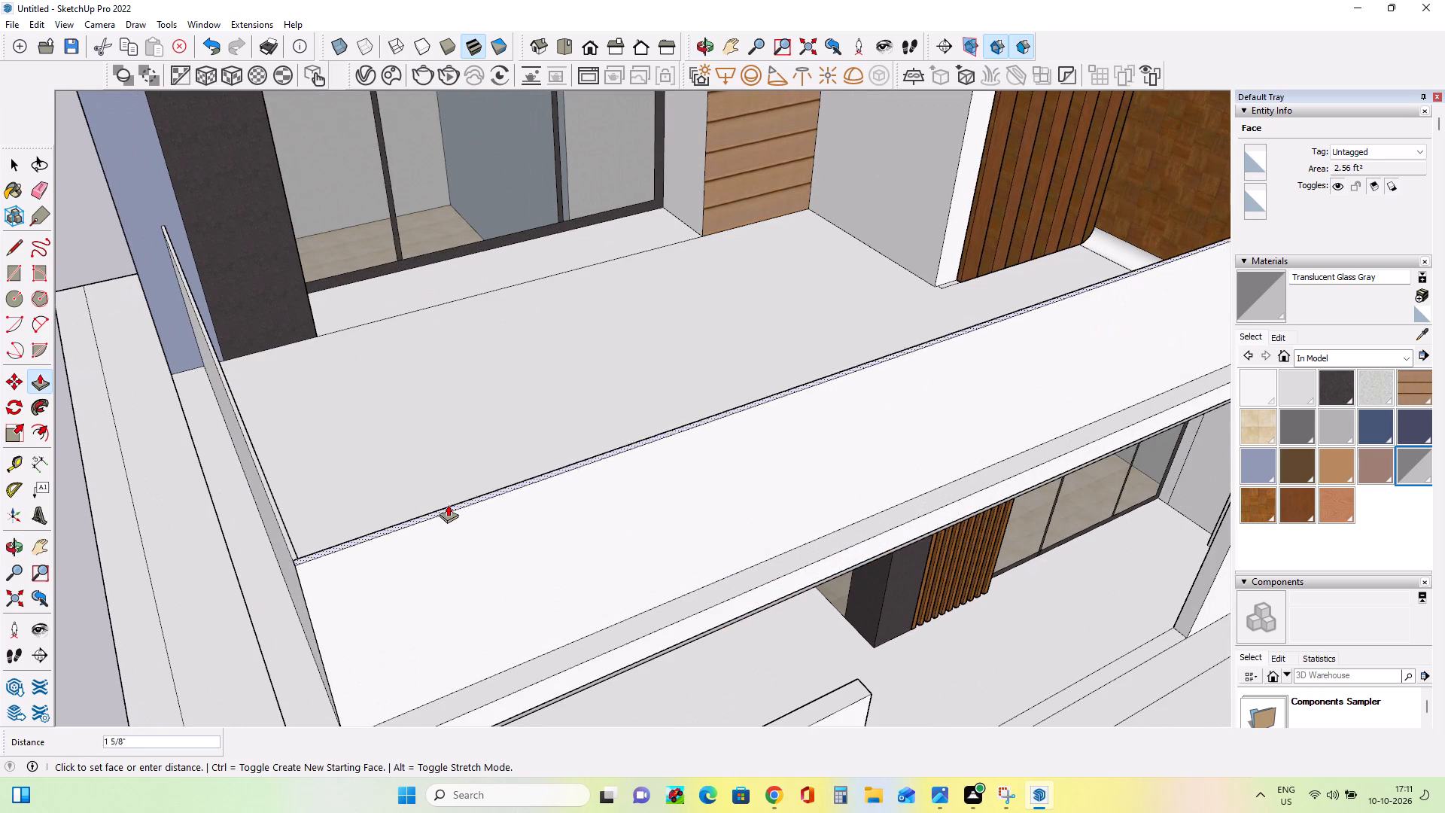
left_click(448, 504)
left_click(281, 520)
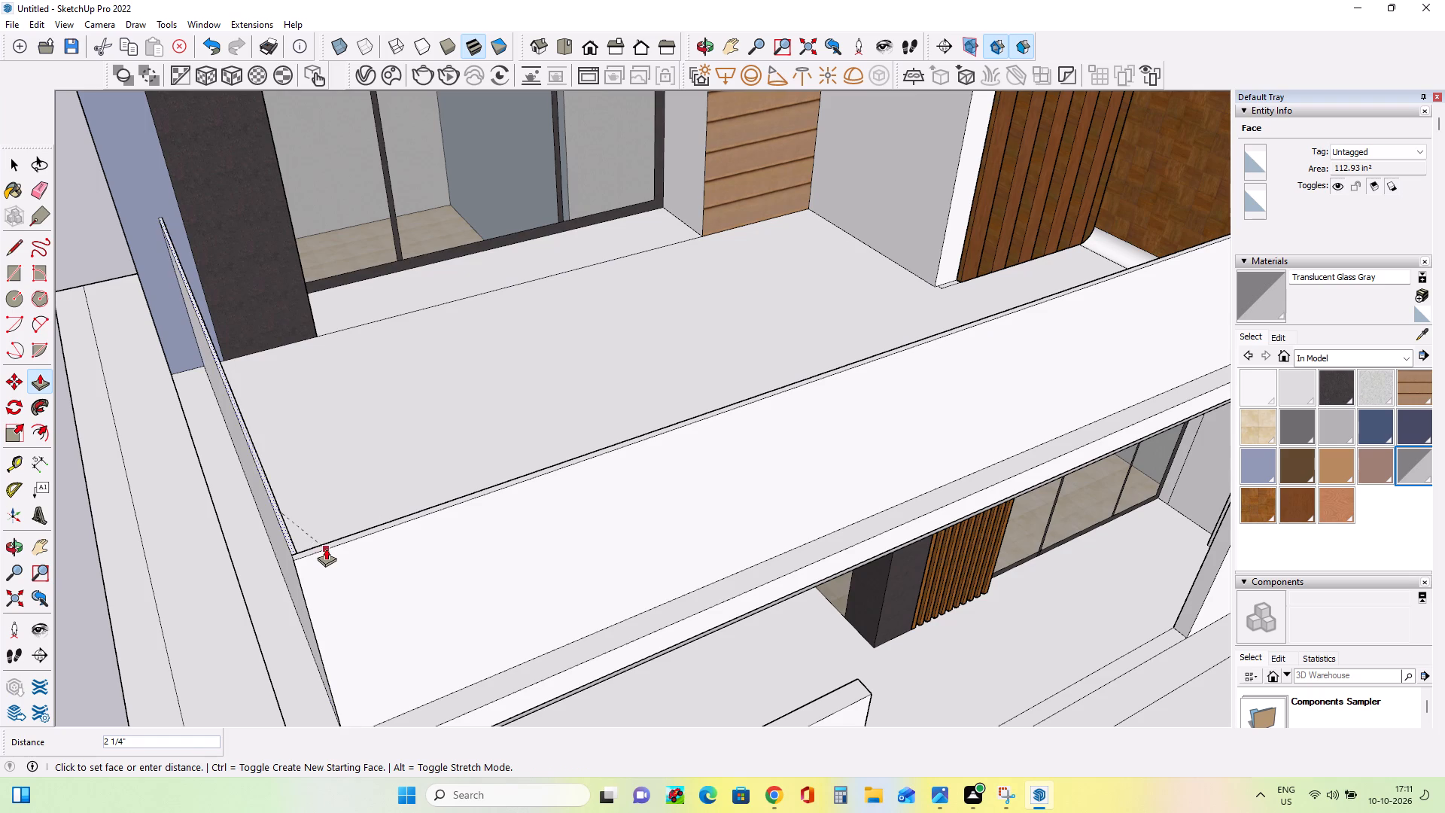
left_click(326, 548)
Inspect the front railing panel along its length and where it meets the curved frame.
middle_click_drag(421, 553, 337, 492)
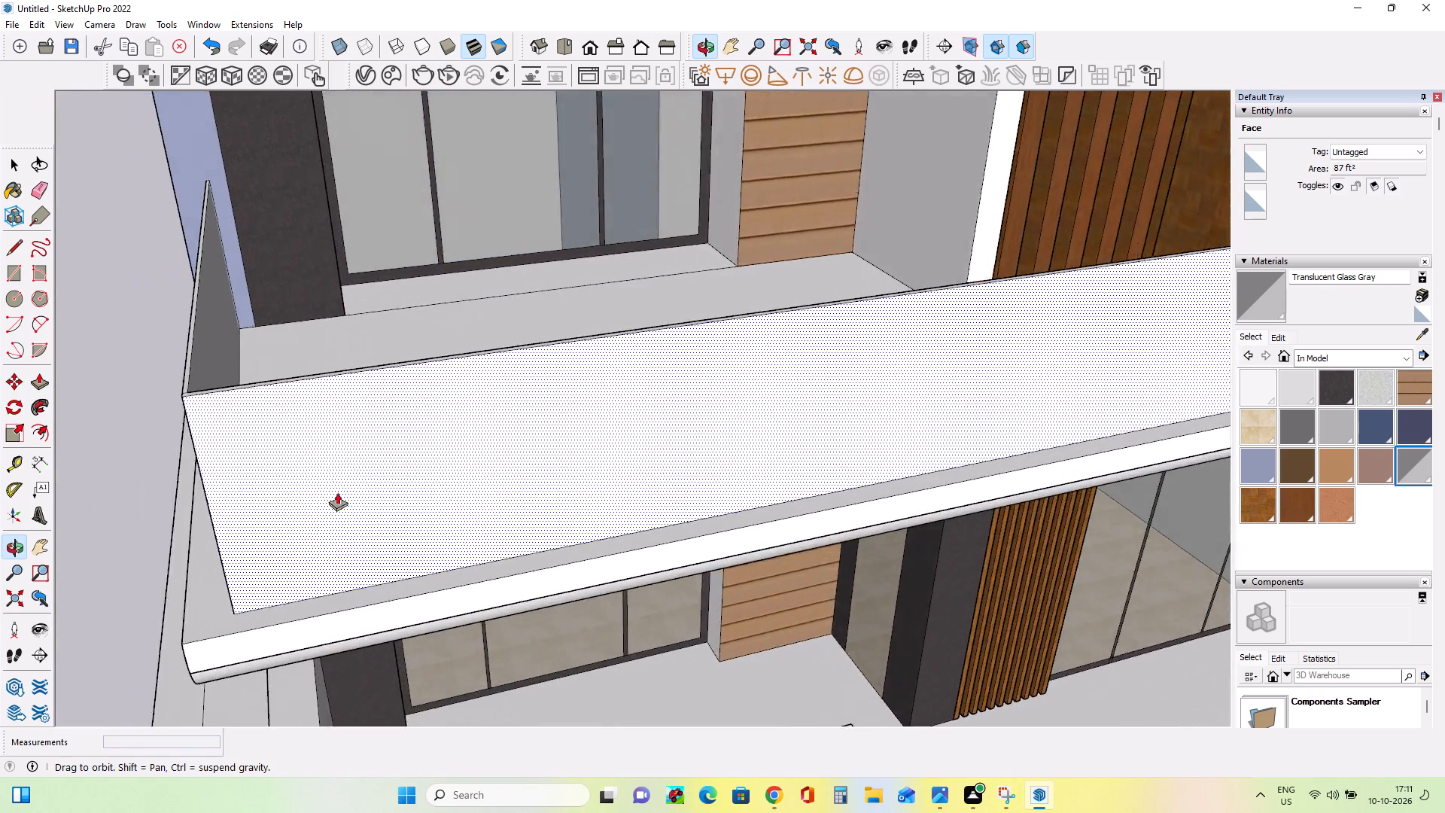
middle_click_drag(337, 492, 337, 493)
scroll(337, 492, "down", 3)
scroll(429, 484, "down", 4)
middle_click_drag(1075, 484, 861, 474)
scroll(865, 473, "up", 4)
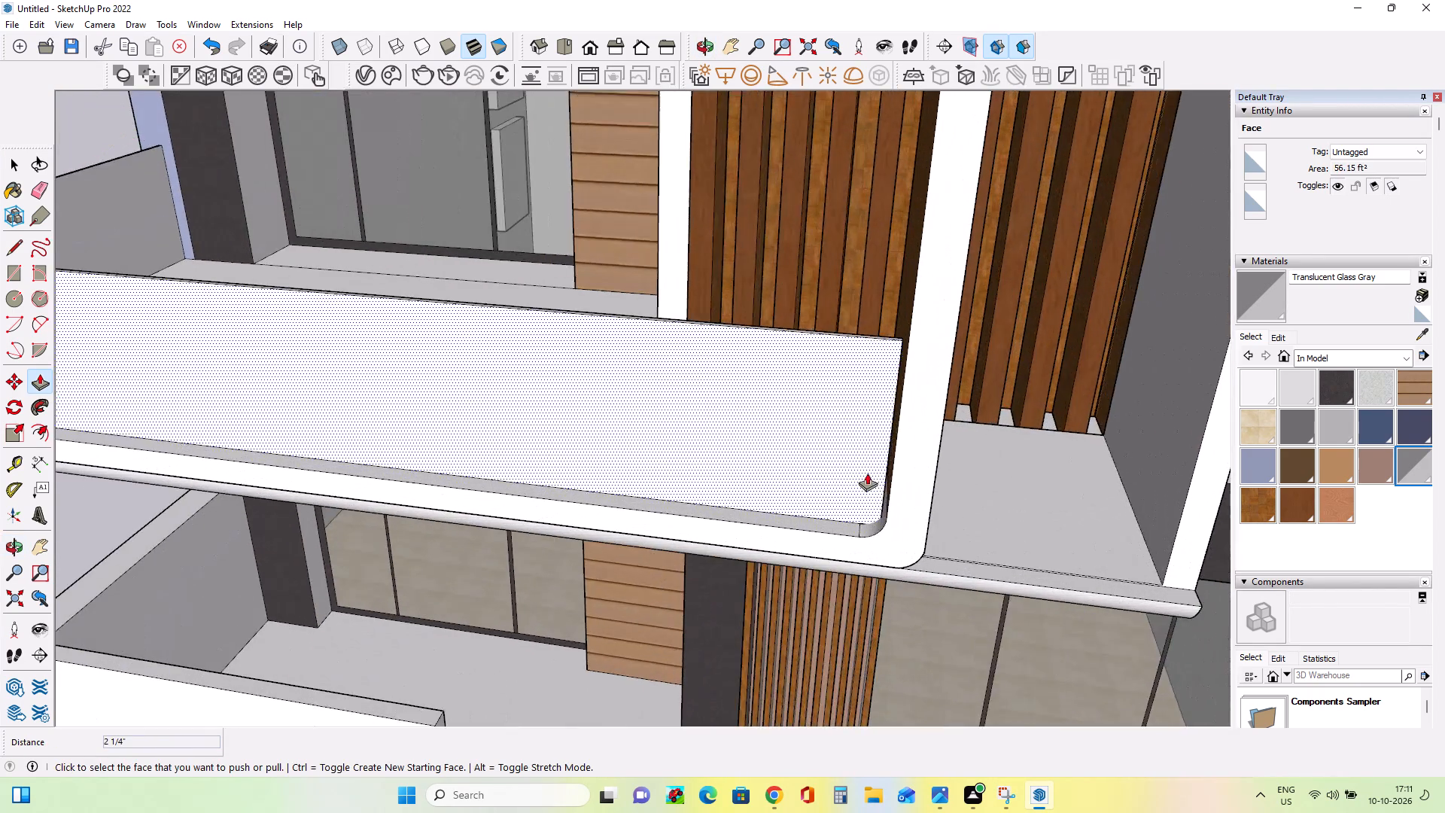
scroll(867, 473, "up", 8)
scroll(868, 459, "down", 1)
scroll(868, 459, "up", 7)
scroll(875, 478, "down", 6)
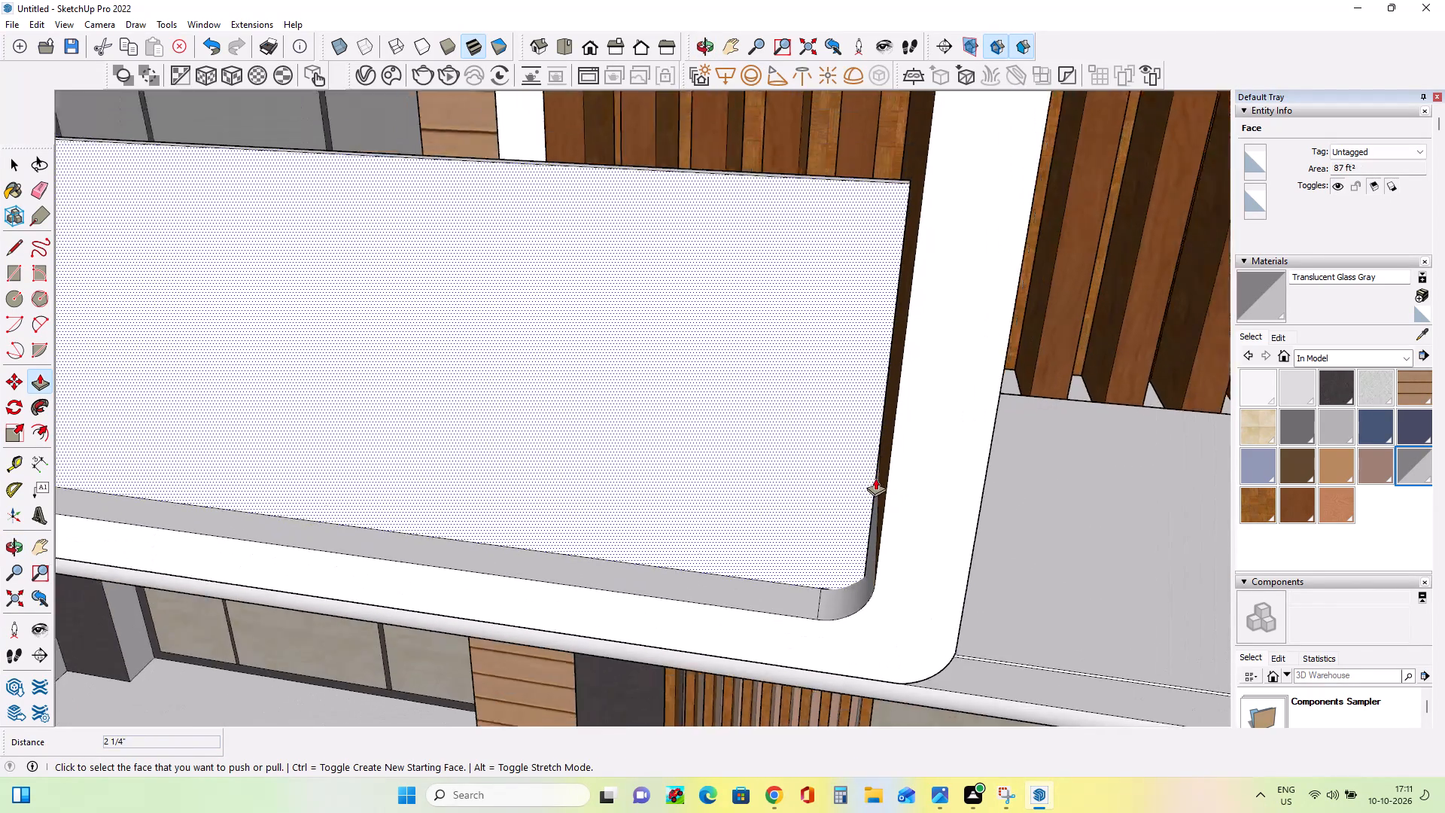
Examine the whole house from the front and side to check the balcony railing's proportions.
scroll(875, 478, "down", 20)
scroll(875, 478, "down", 1)
middle_click_drag(617, 481, 740, 399)
scroll(740, 399, "down", 3)
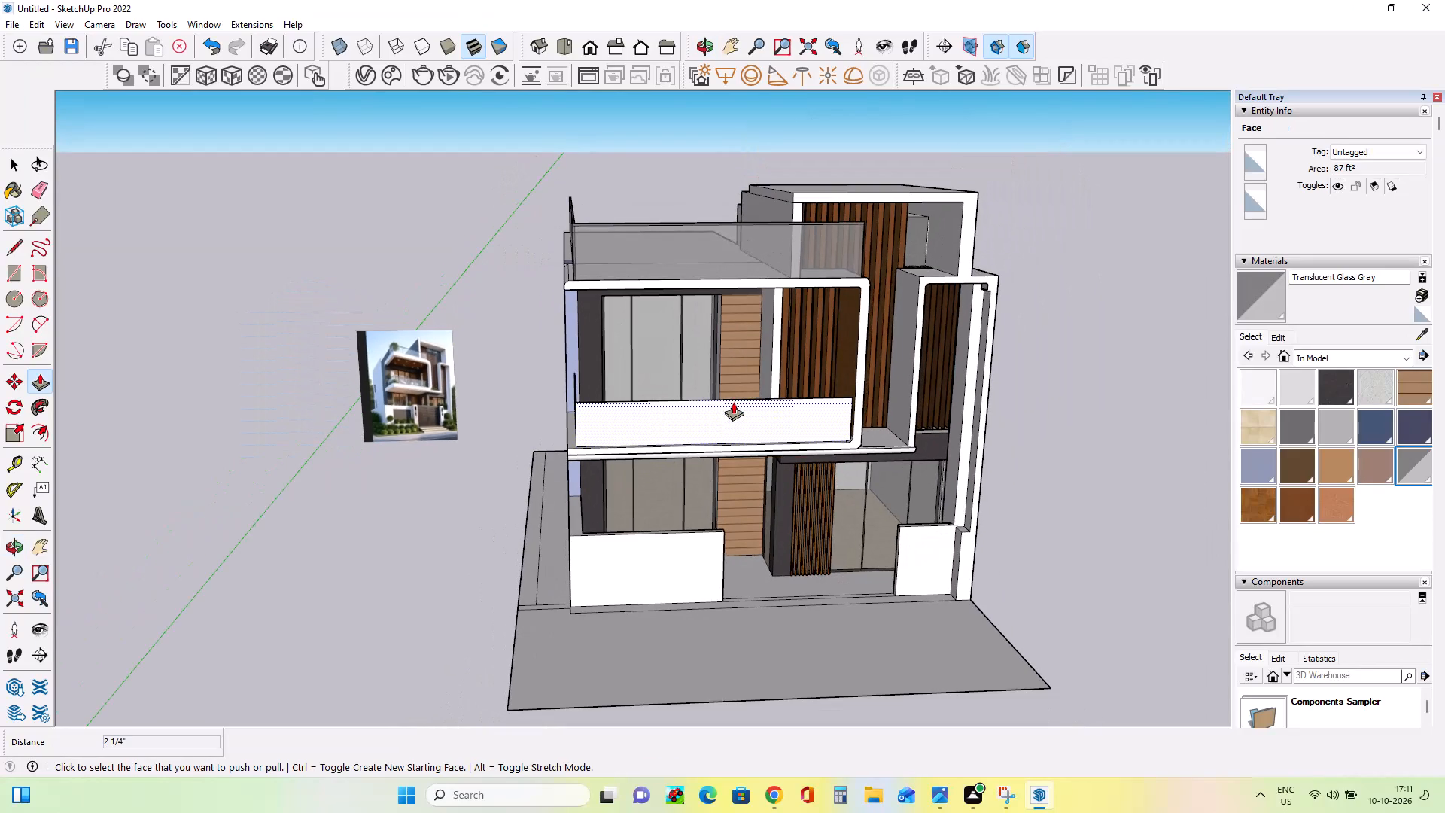
middle_click_drag(905, 406, 795, 389)
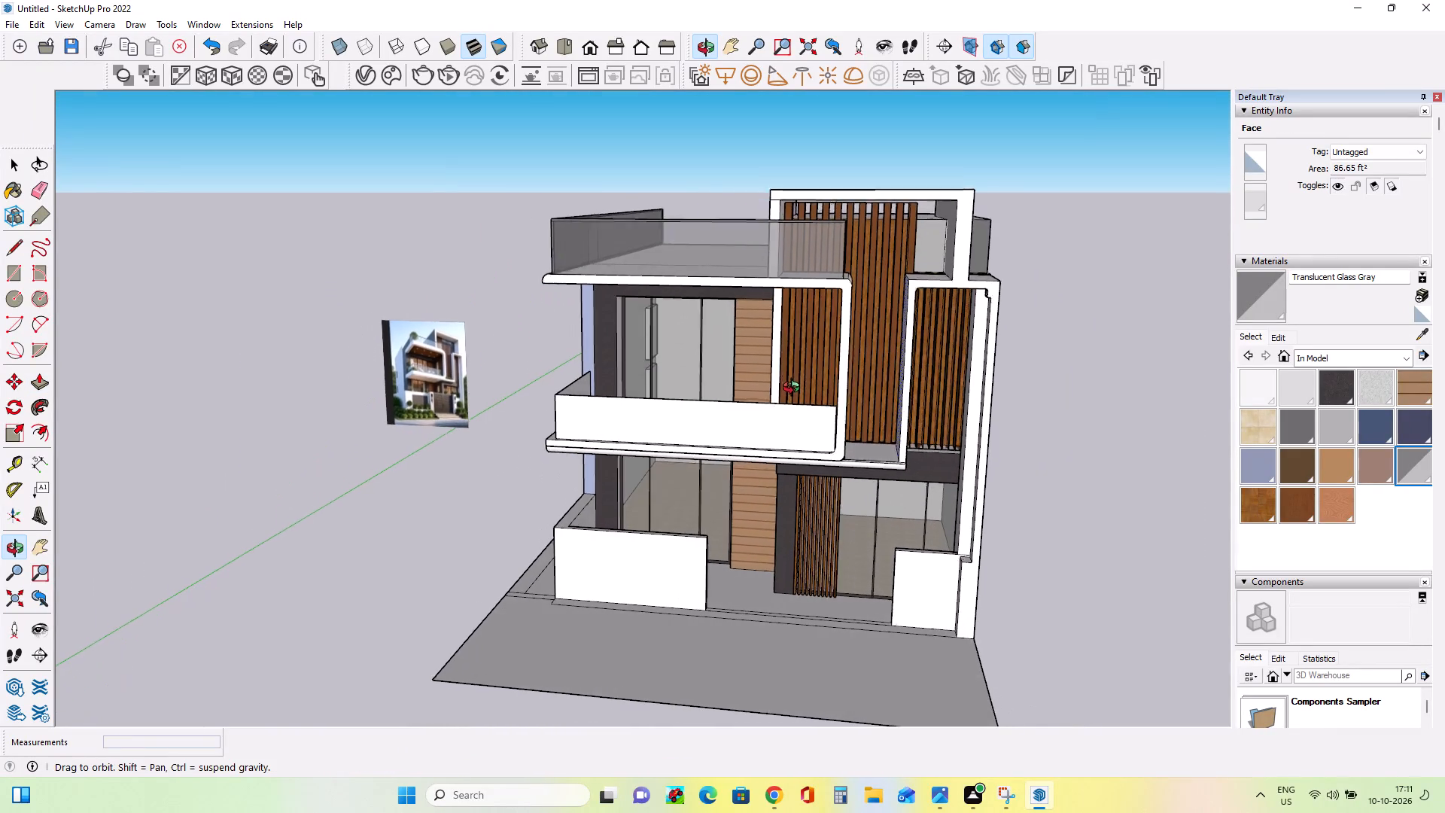
middle_click_drag(795, 389, 797, 385)
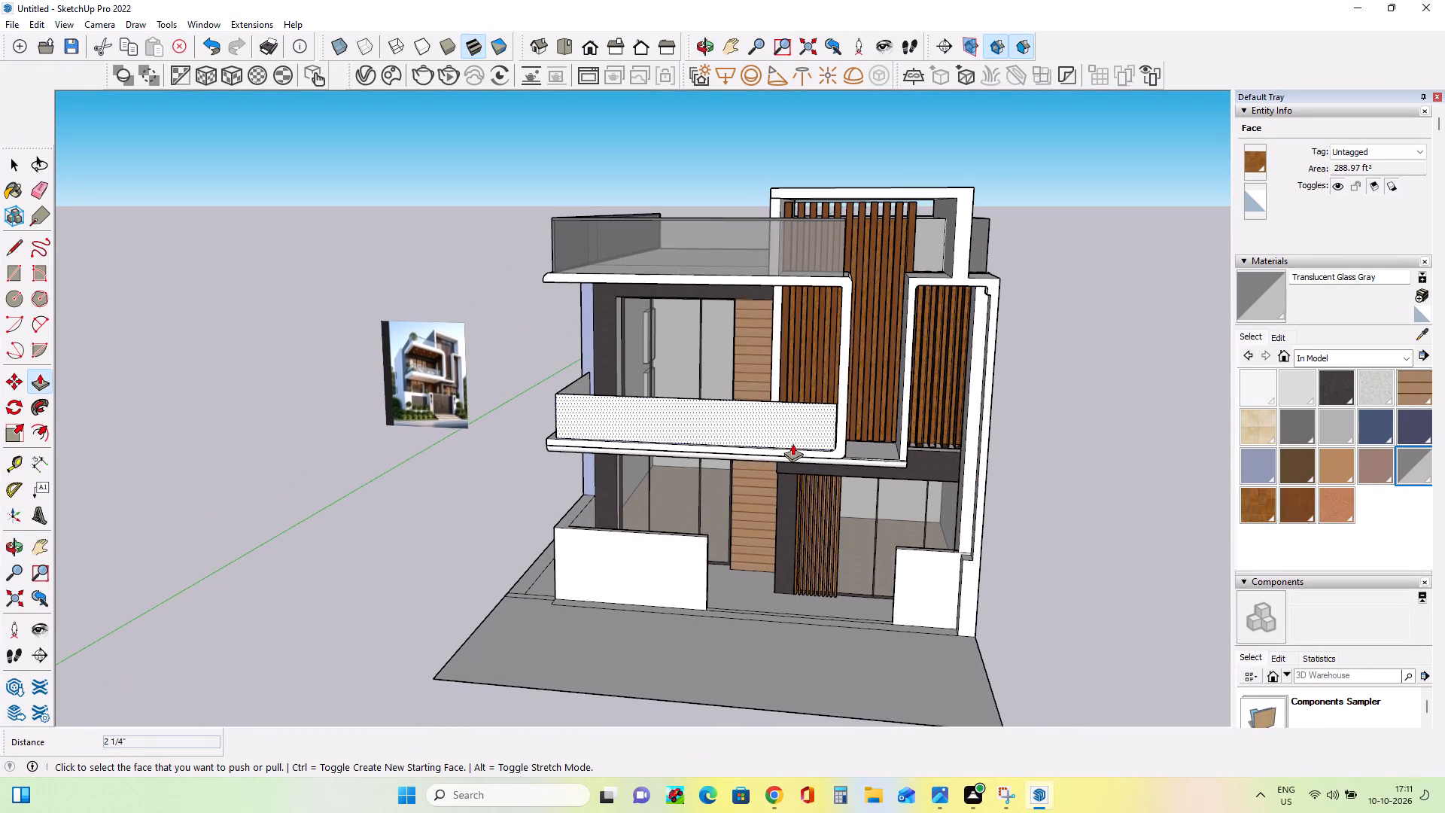
middle_click_drag(1052, 357, 943, 352)
middle_click_drag(964, 352, 943, 352)
middle_click_drag(943, 352, 987, 352)
middle_click_drag(838, 370, 845, 491)
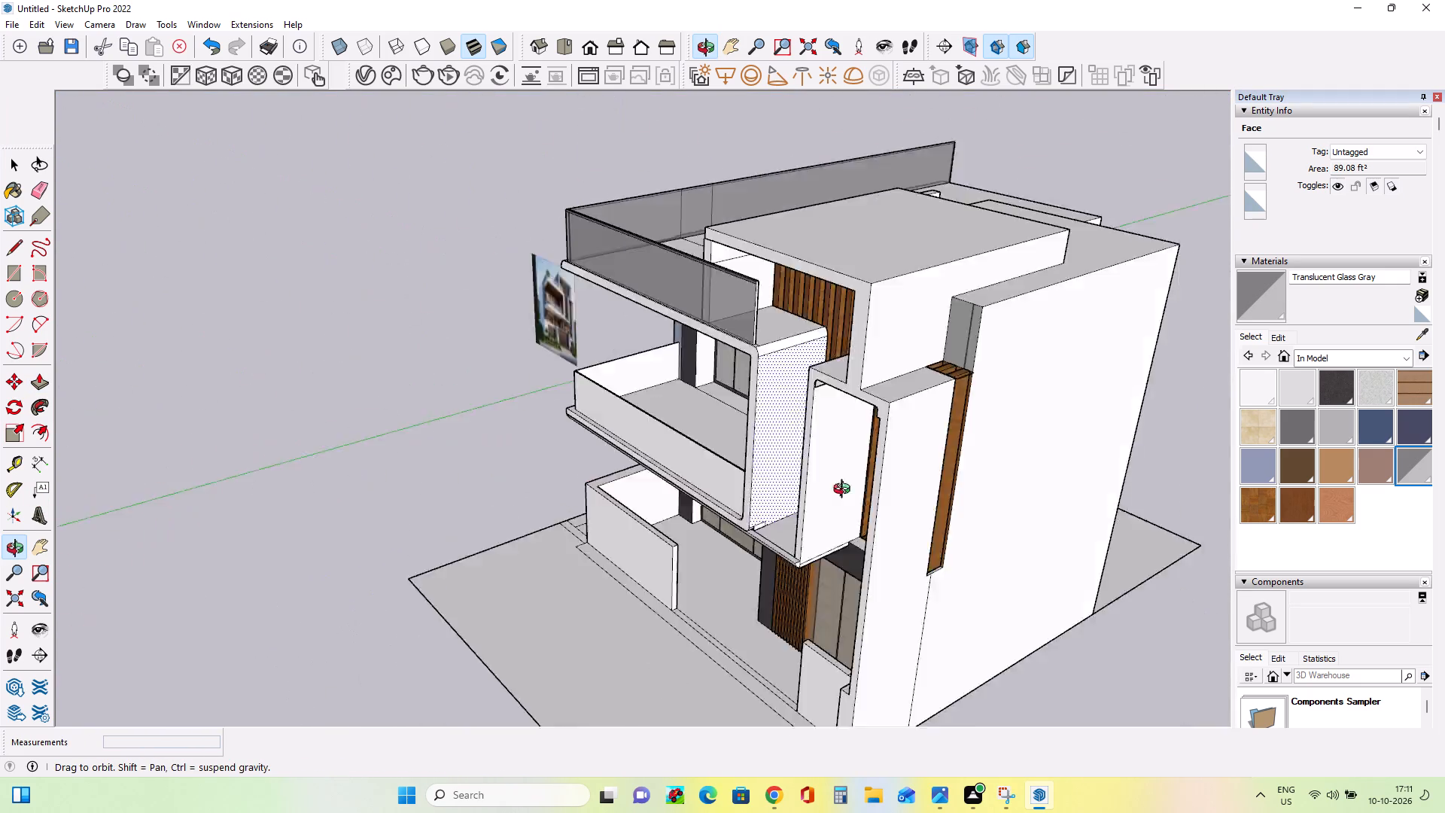
Draw a horizontal line about 11' 8" long just below the top edge of the side balcony railing panel's outer face.
middle_click_drag(845, 491, 1071, 422)
middle_click_drag(519, 407, 617, 429)
scroll(601, 413, "up", 9)
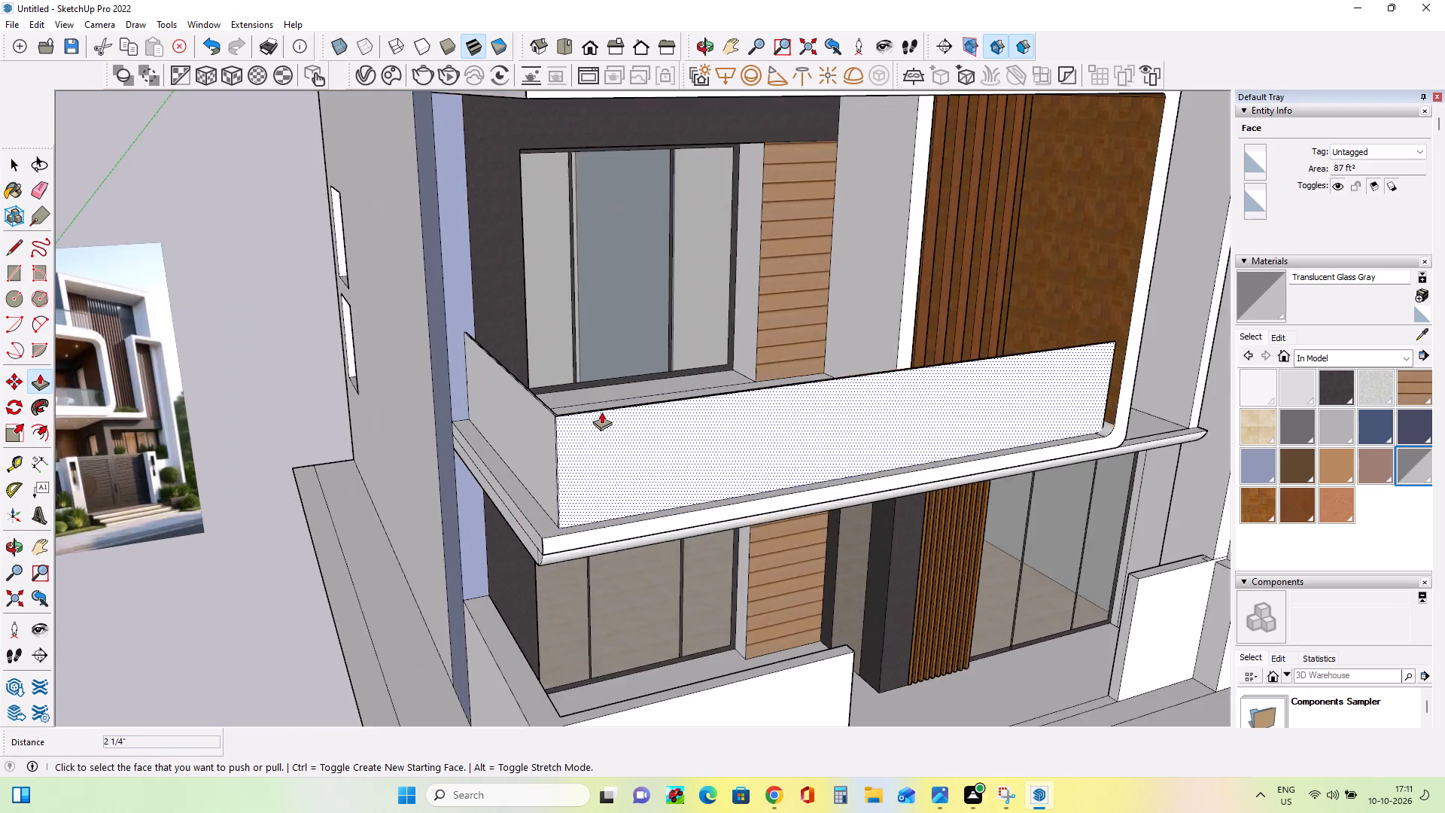
scroll(601, 412, "up", 4)
middle_click_drag(546, 440, 662, 448)
left_click(15, 248)
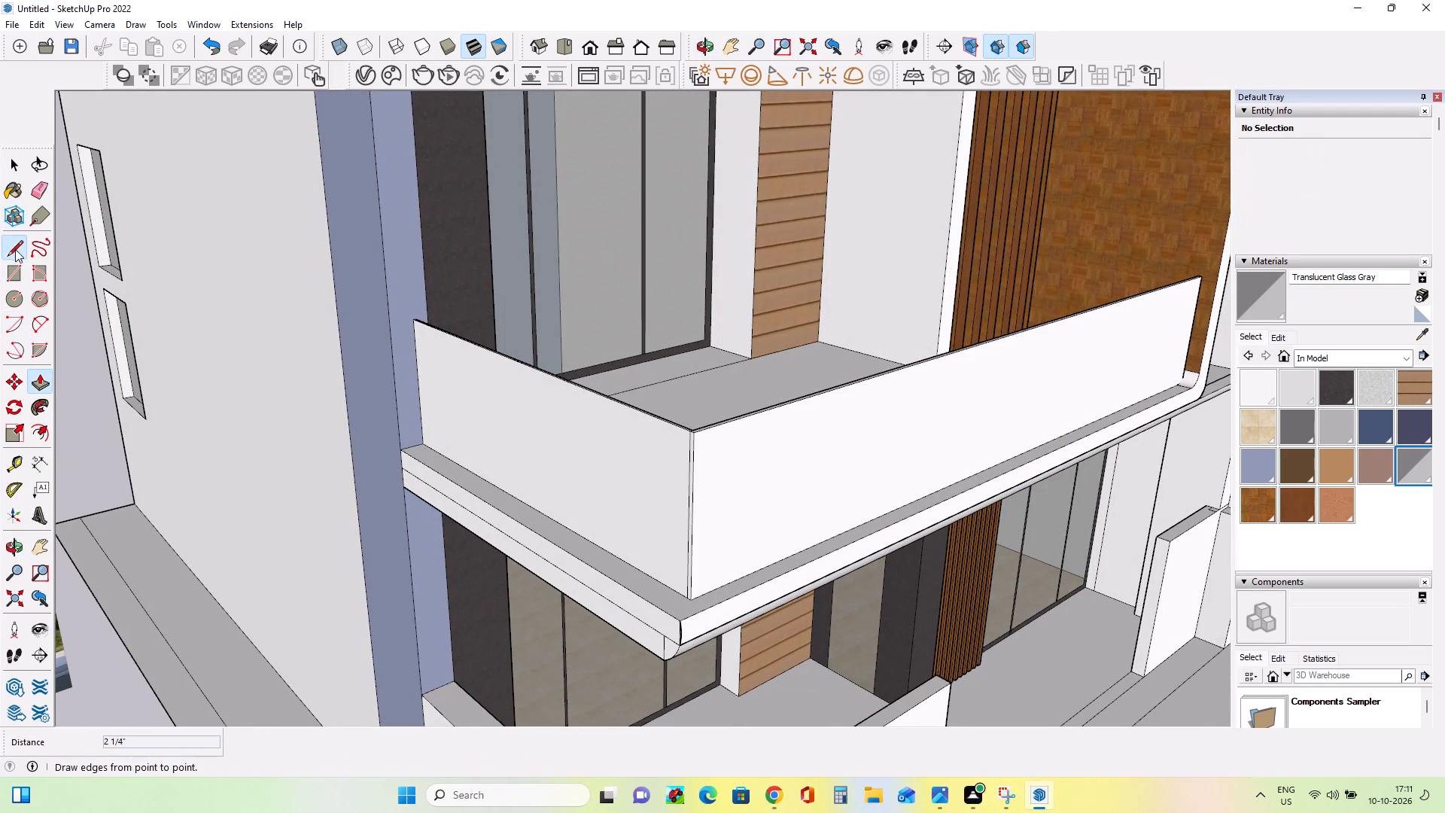
middle_click_drag(438, 411, 569, 420)
scroll(507, 378, "up", 8)
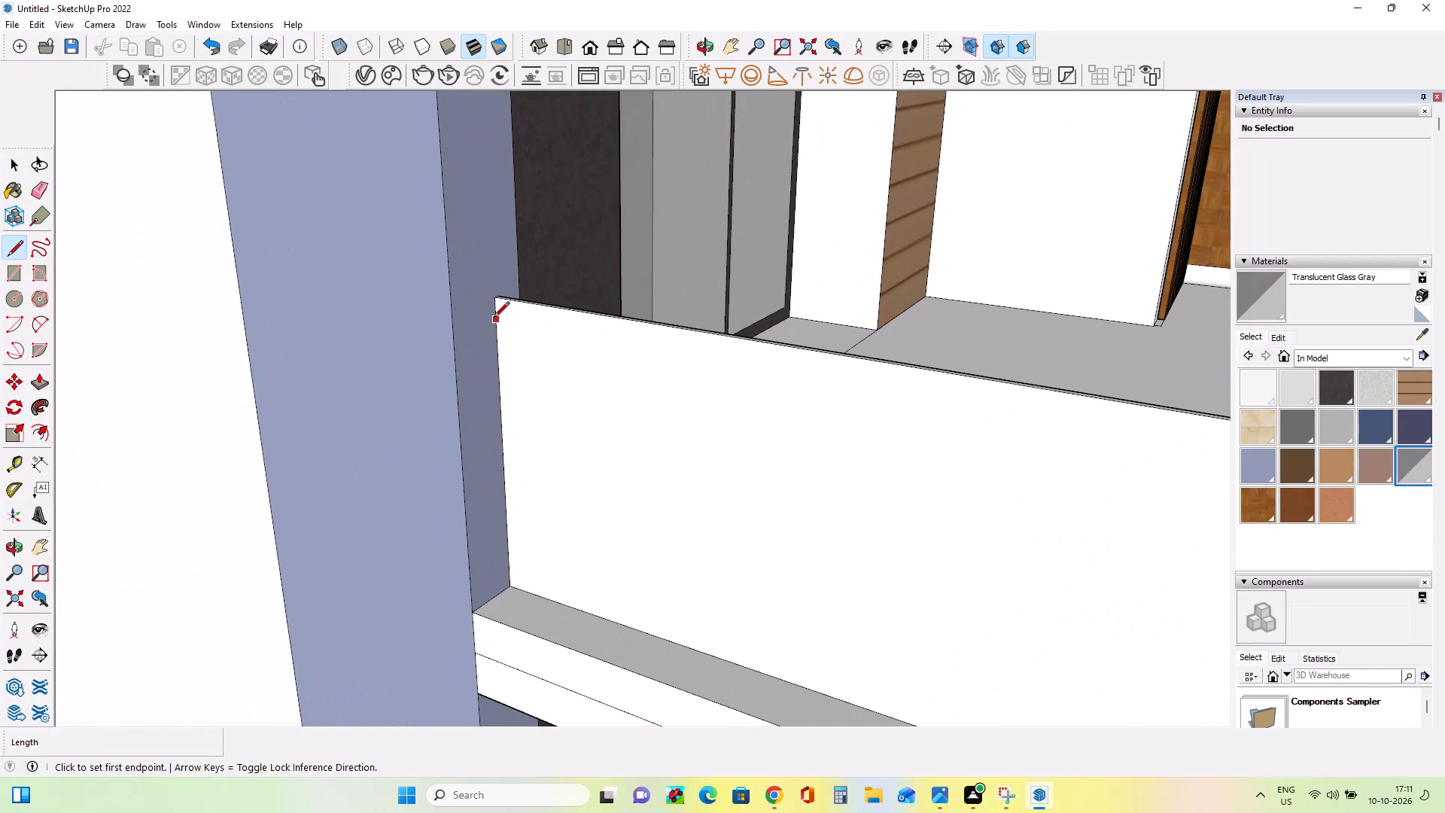
left_click(497, 309)
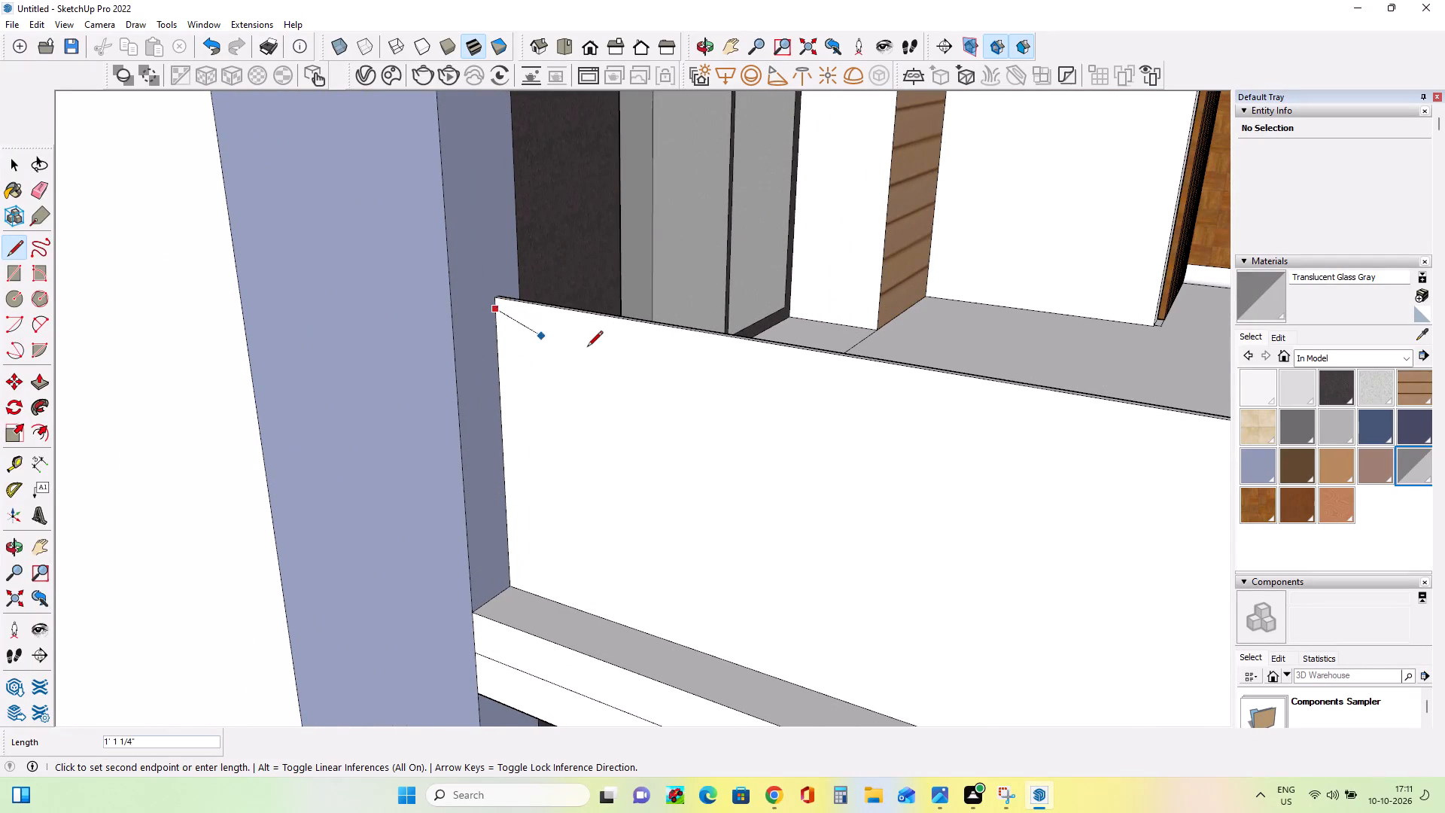
scroll(590, 354, "down", 11)
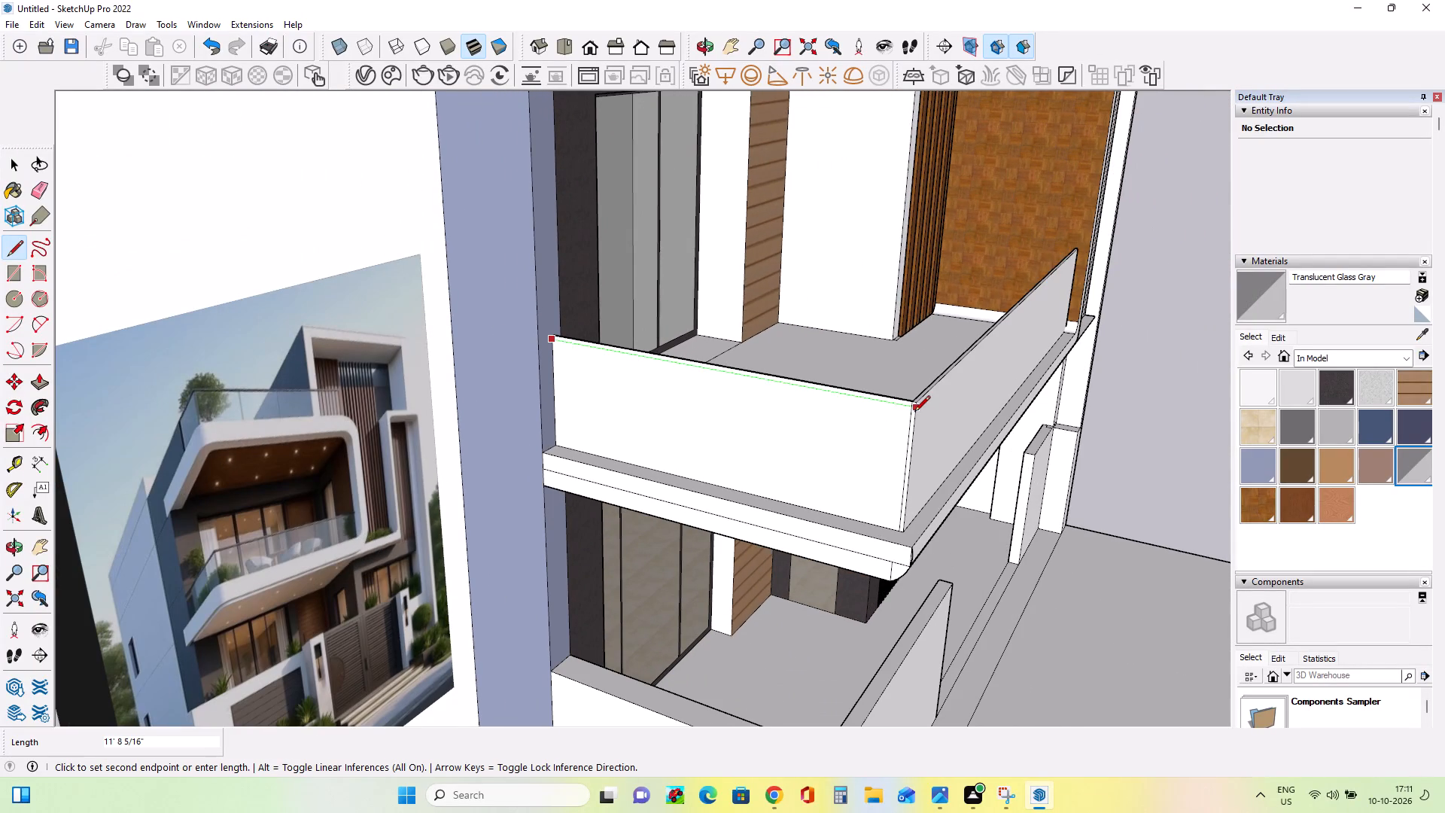
left_click(914, 413)
Continue the line about 23' 1 5/8" along the front railing panel's outer face, just below its top edge.
middle_click_drag(947, 455, 567, 473)
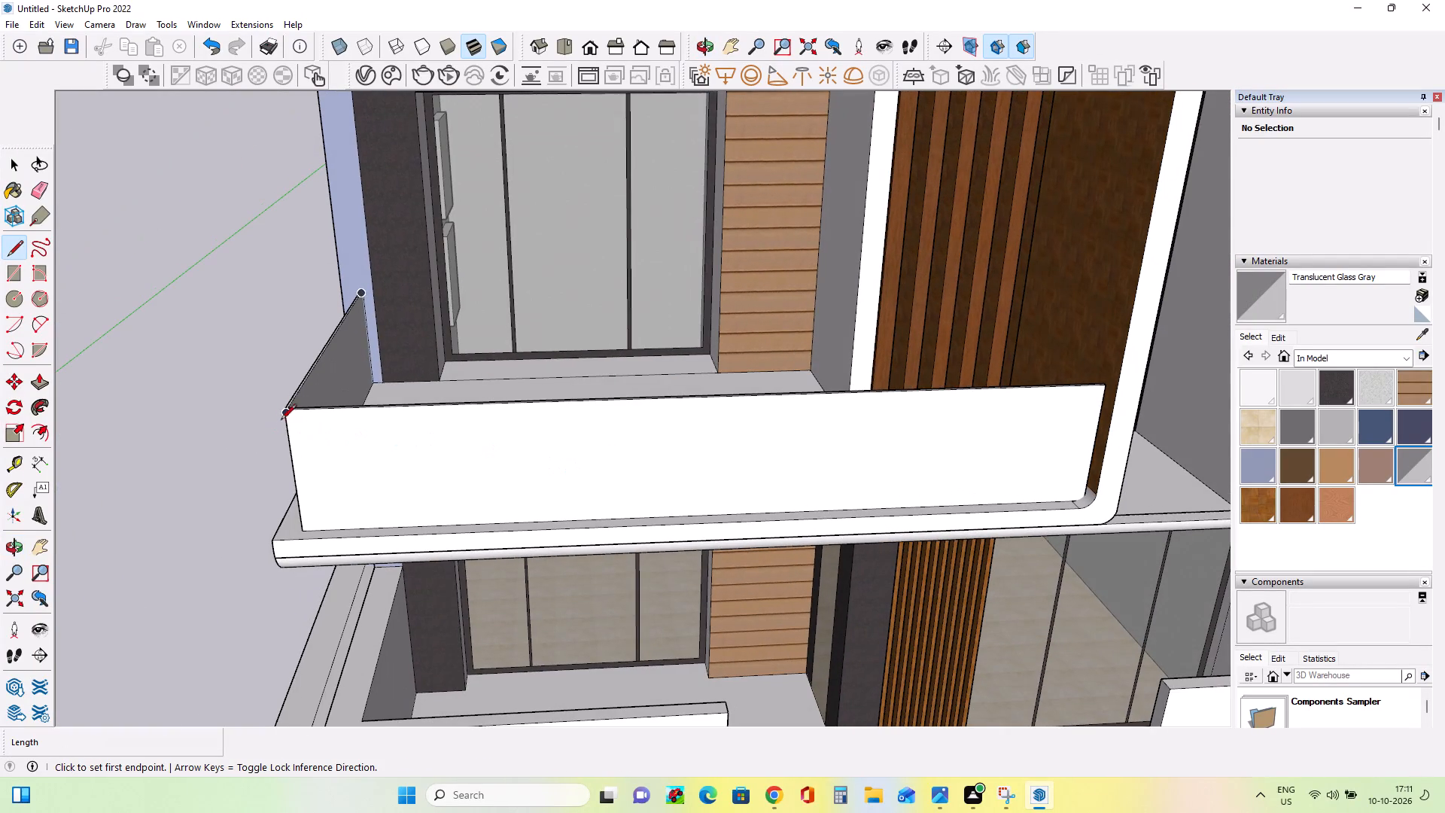
scroll(285, 431, "up", 6)
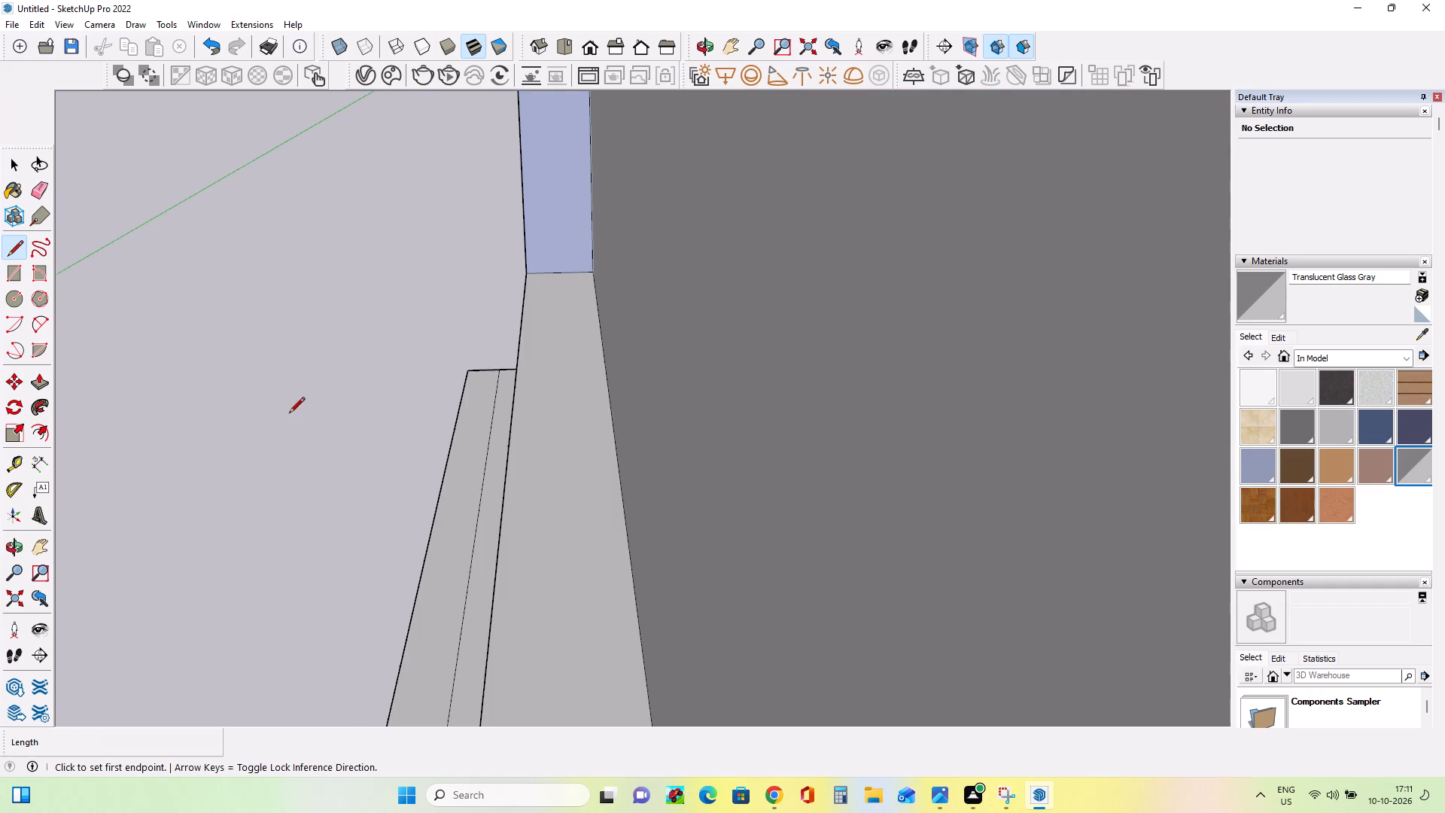
scroll(293, 420, "down", 3)
middle_click_drag(327, 413, 480, 367)
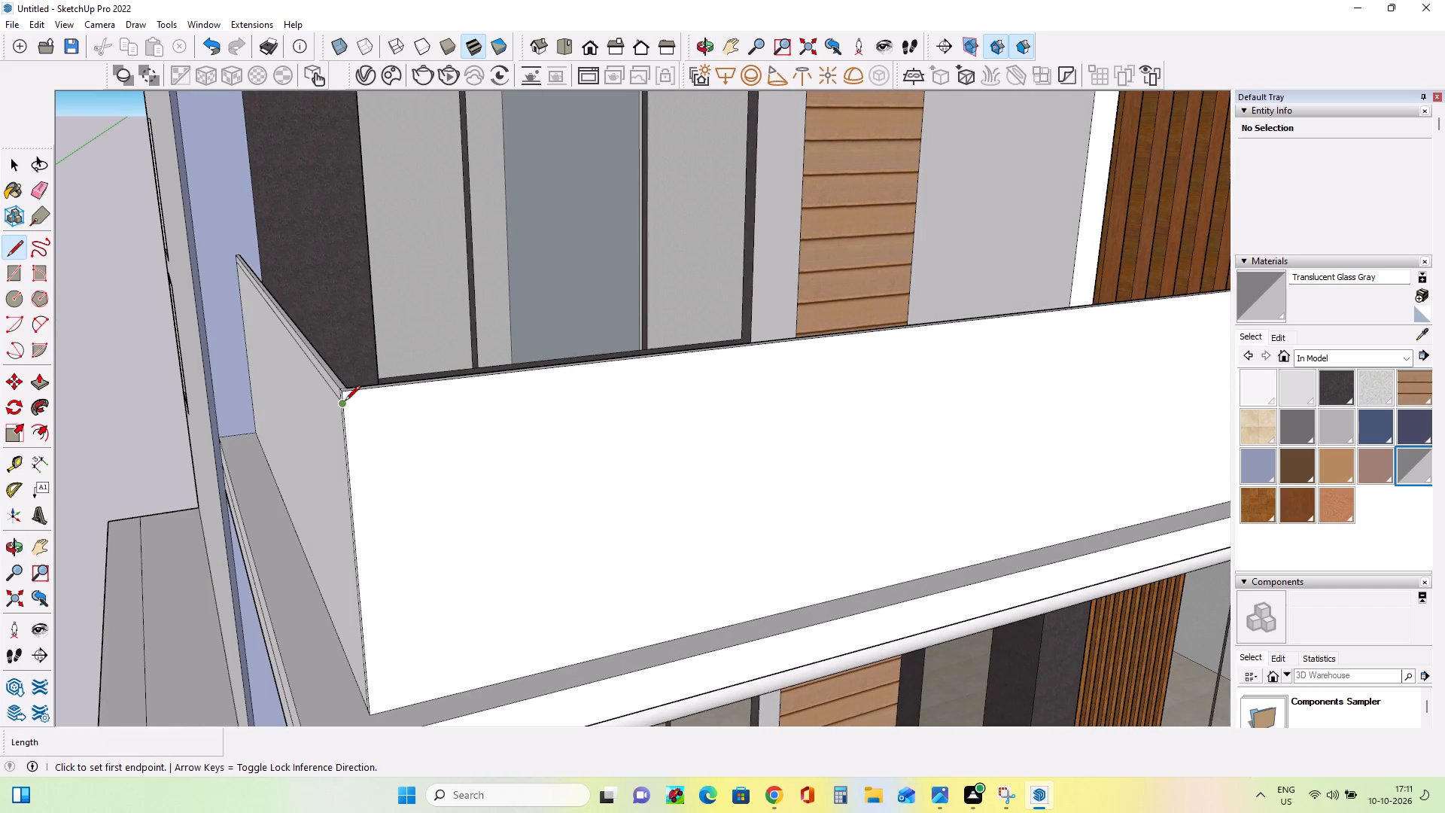
left_click(341, 406)
scroll(446, 409, "down", 13)
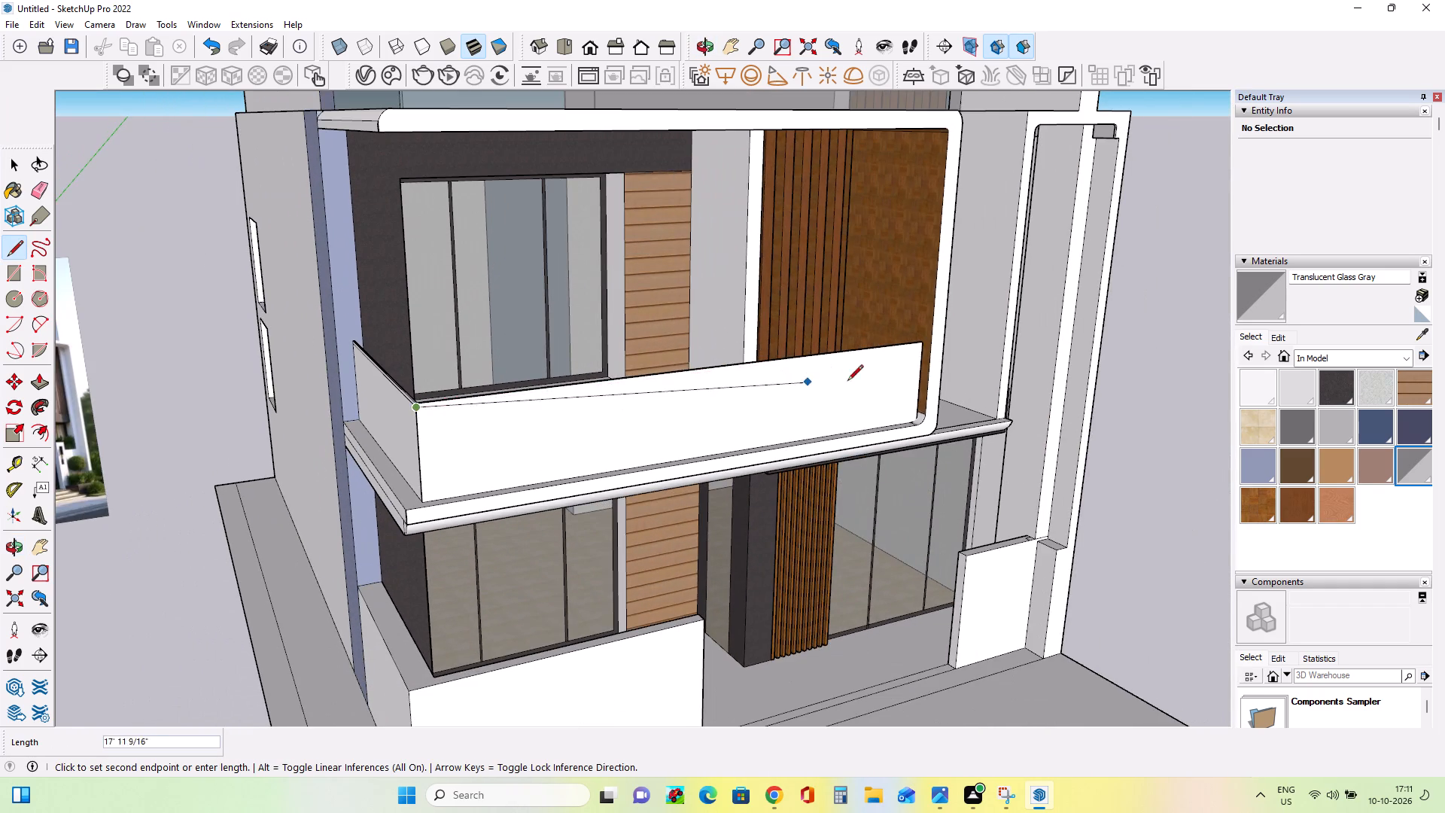
scroll(925, 364, "up", 7)
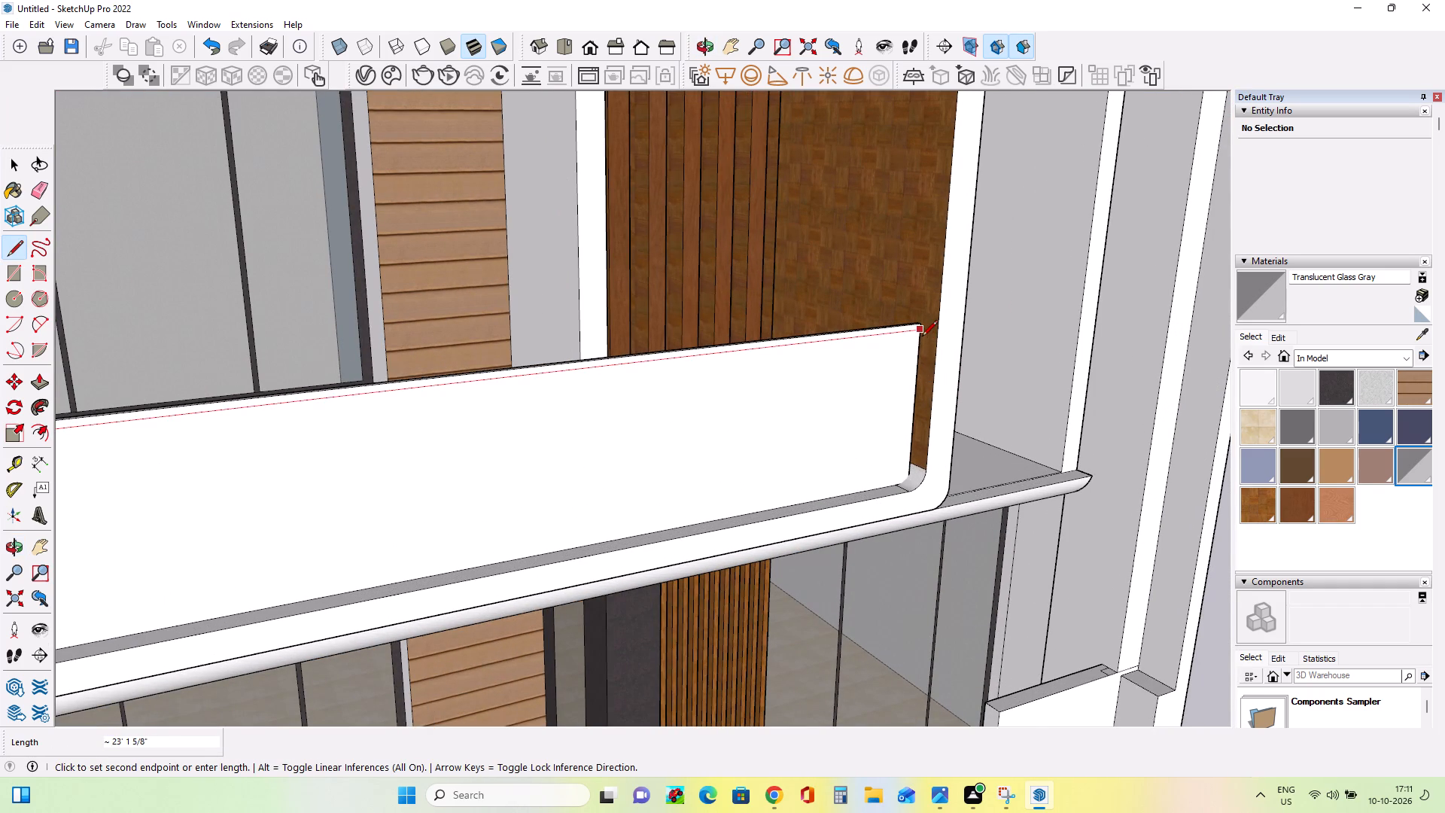
left_click(922, 337)
Paint the outer and inner faces of the front balcony railing panel with Translucent Glass Gray.
middle_click_drag(876, 451, 878, 482)
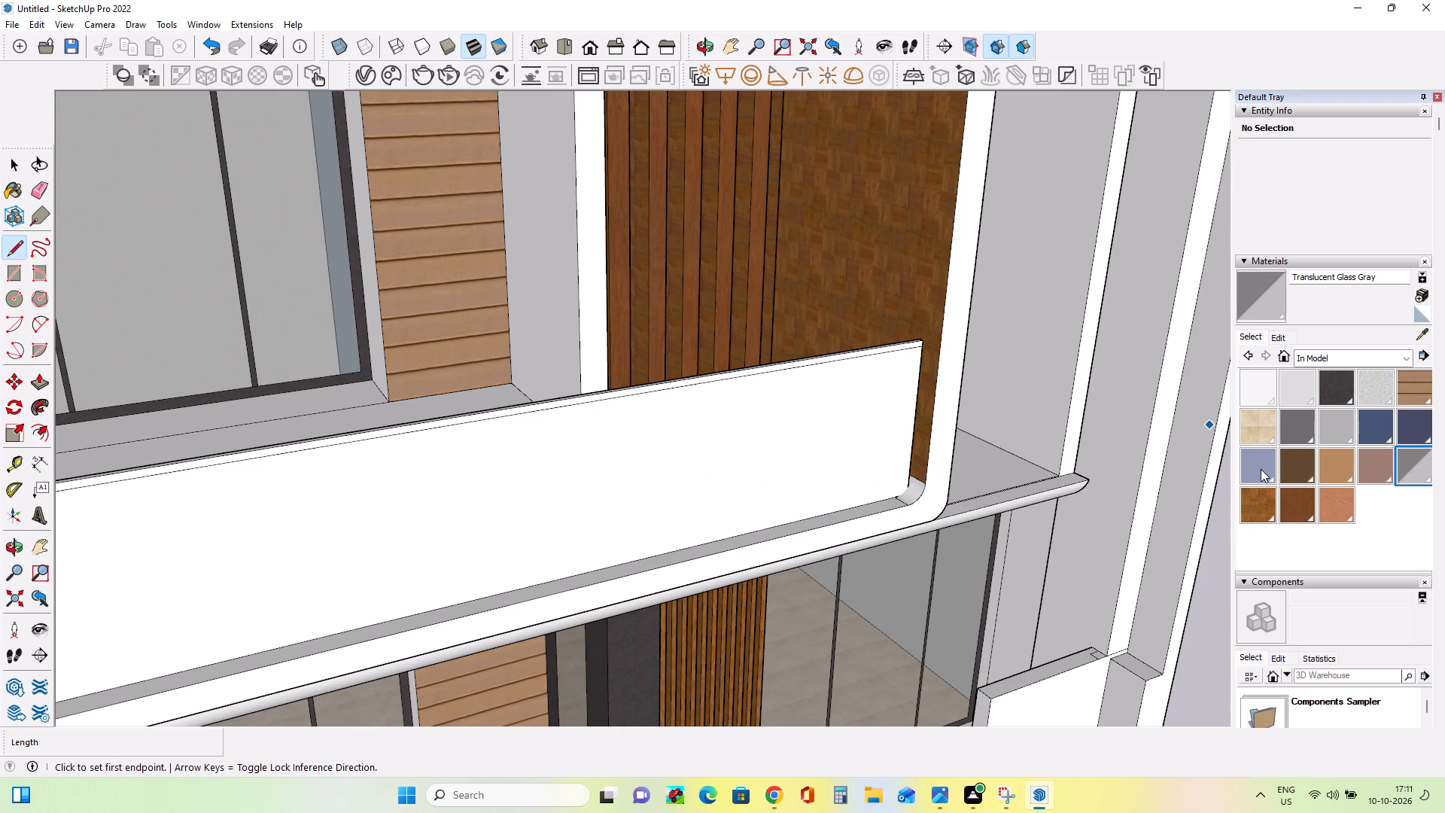
left_click(1430, 459)
left_click(1413, 464)
left_click(780, 461)
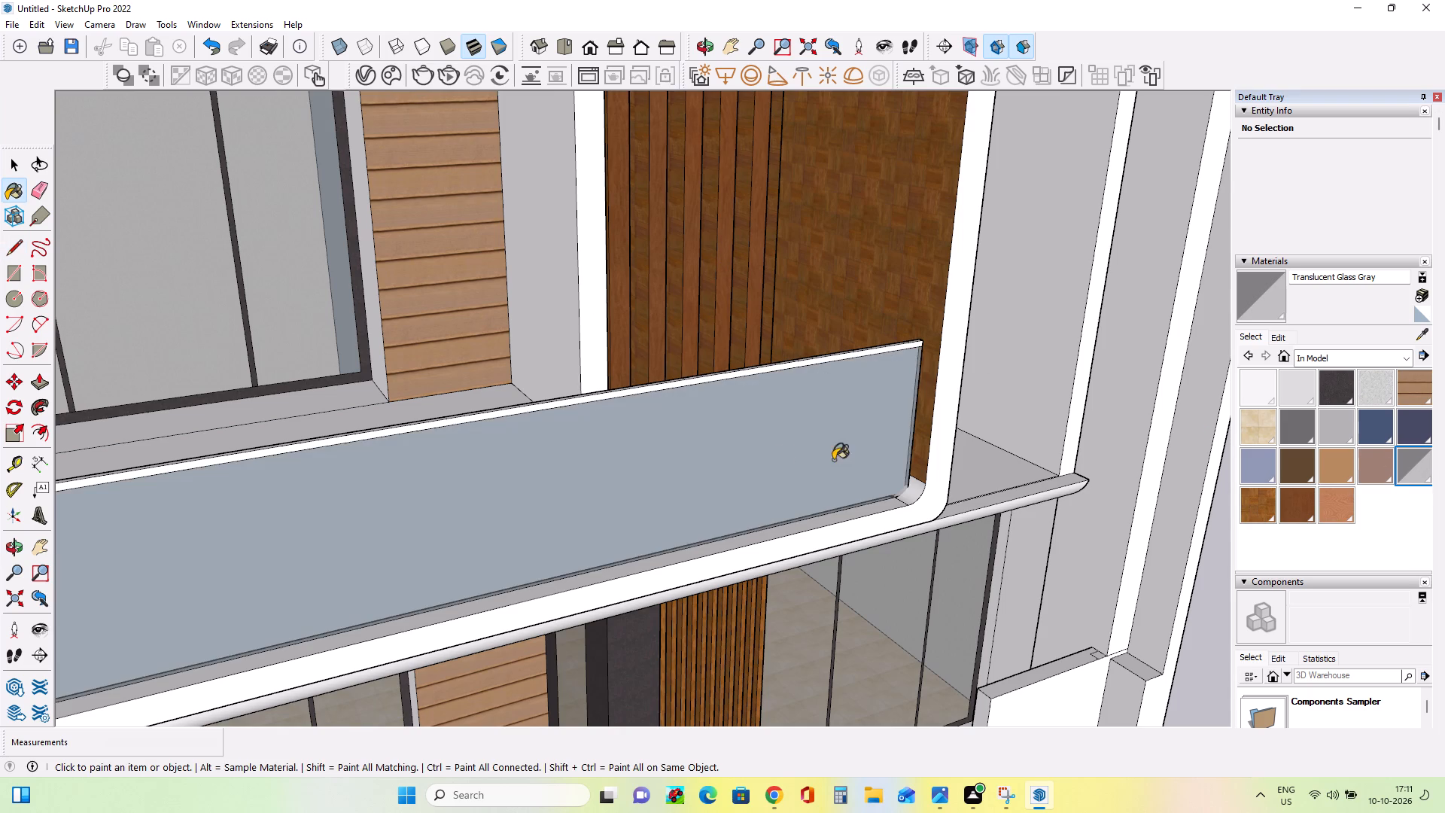
middle_click_drag(836, 456, 1273, 479)
left_click(990, 494)
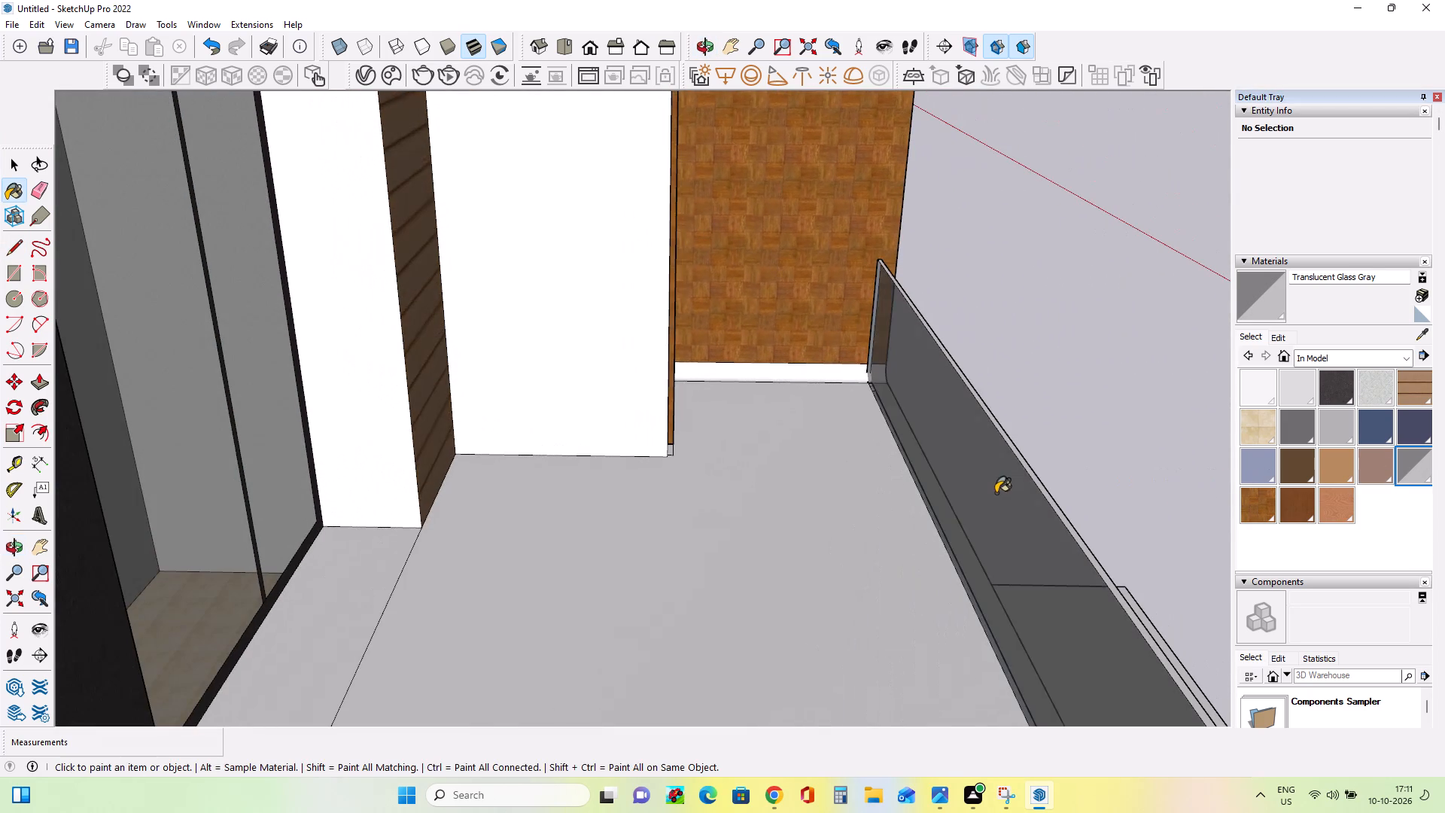
middle_click_drag(1078, 501, 738, 487)
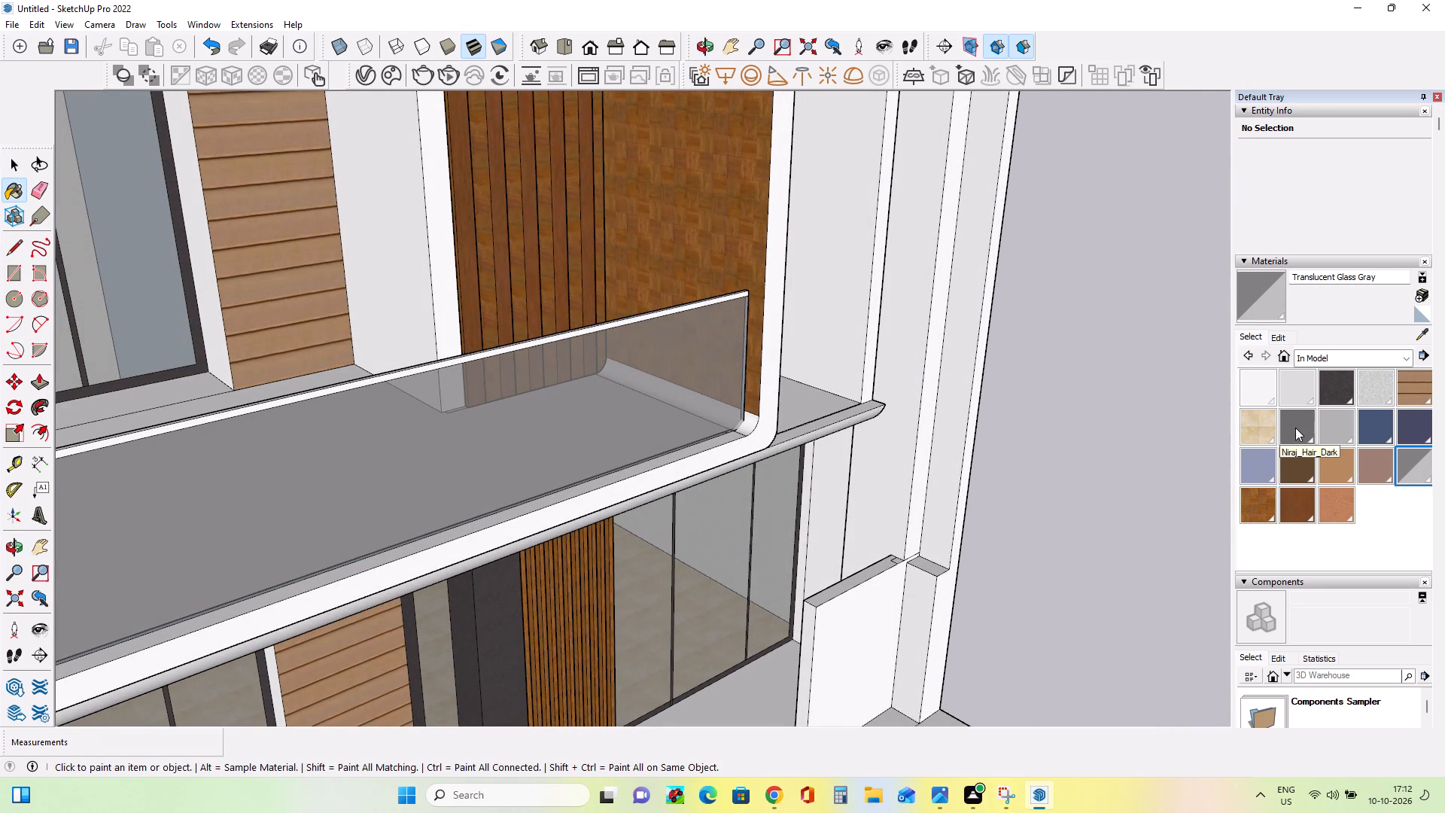
Paint the front balcony railing's outer top strip and its top edge with Niraj_Hair_Dark.
left_click(1295, 428)
left_click(665, 314)
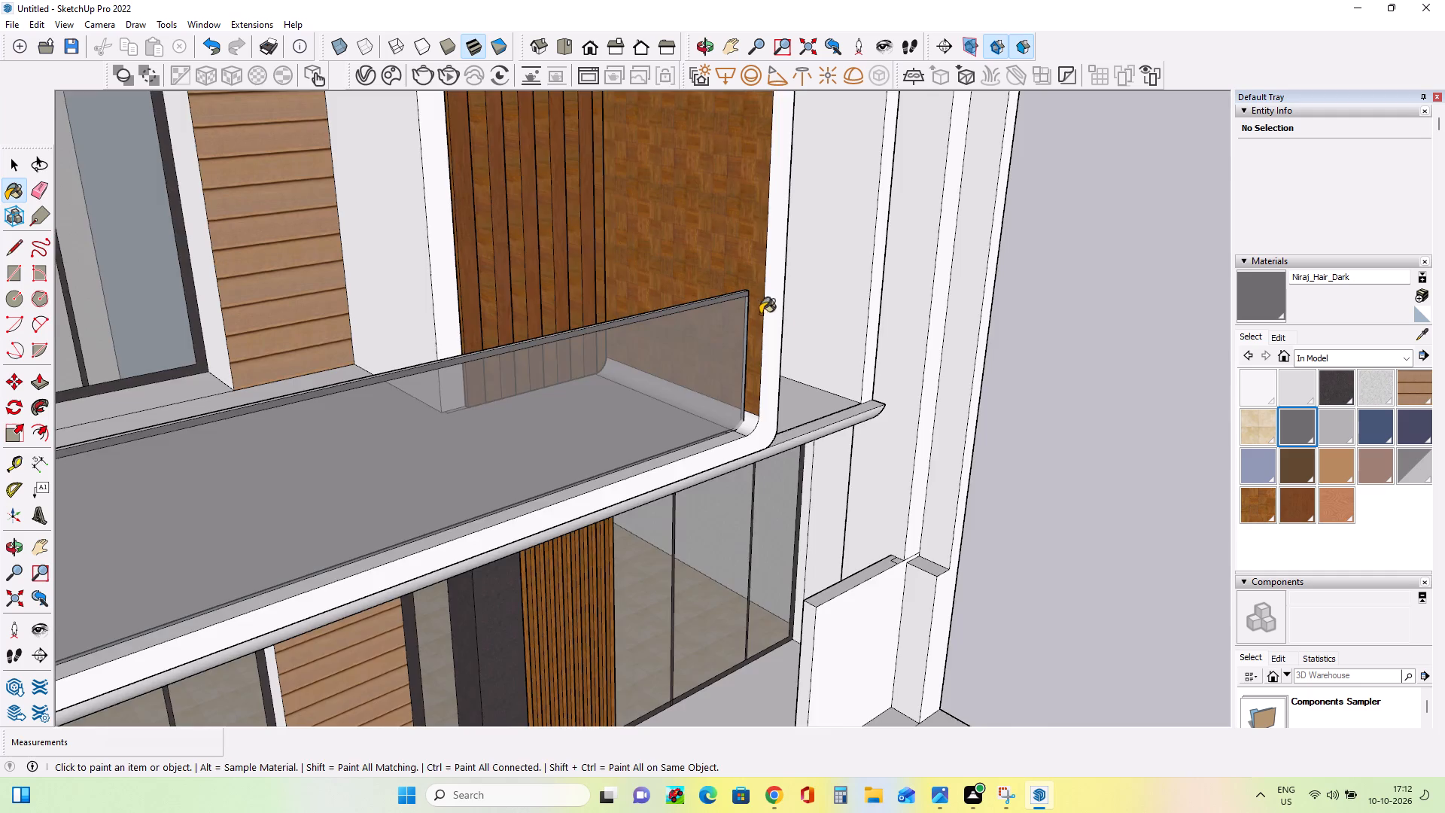
middle_click_drag(768, 321, 1197, 331)
middle_click_drag(997, 347, 876, 445)
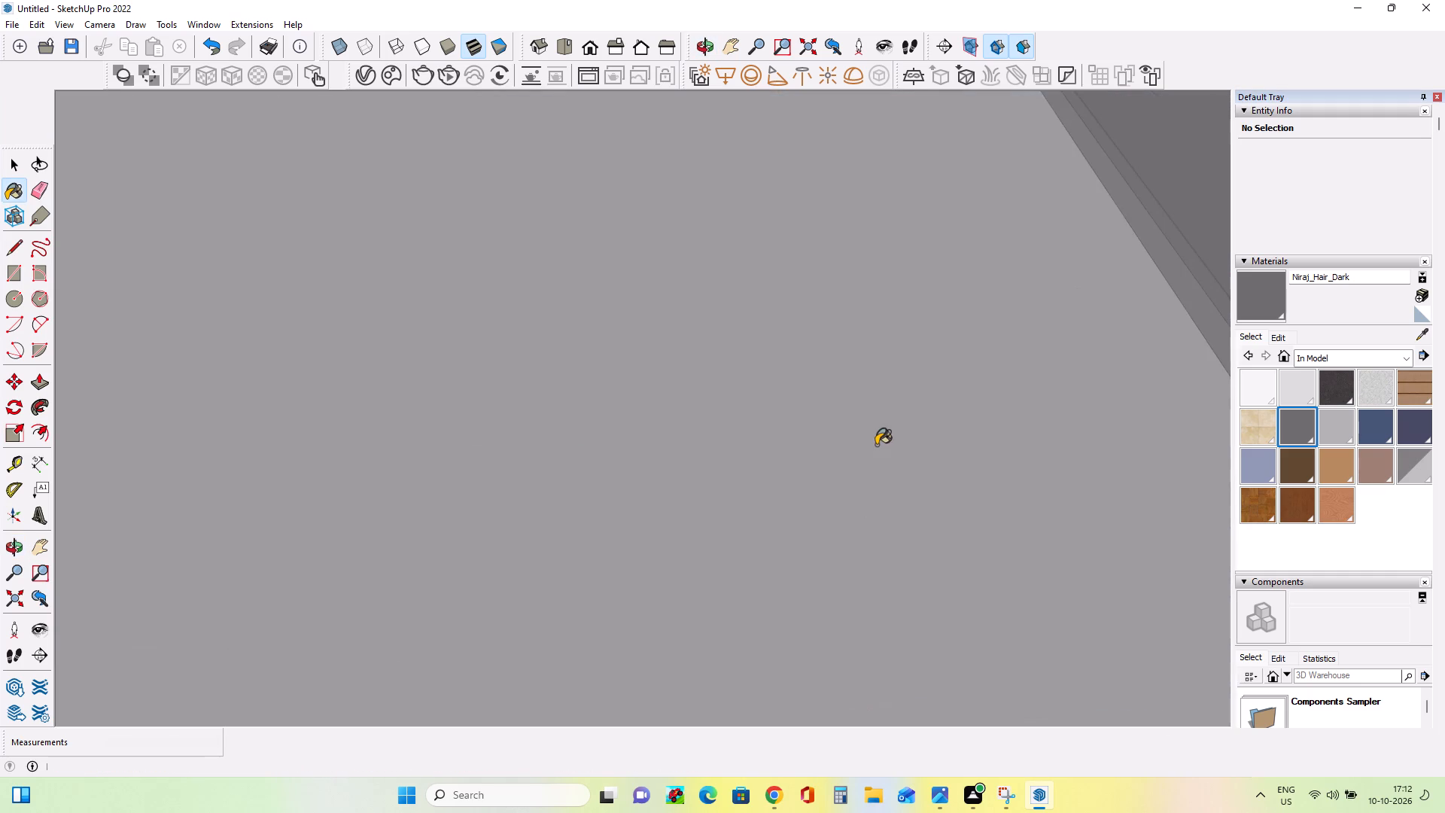
middle_click_drag(845, 437, 832, 223)
scroll(834, 231, "down", 4)
scroll(833, 300, "down", 11)
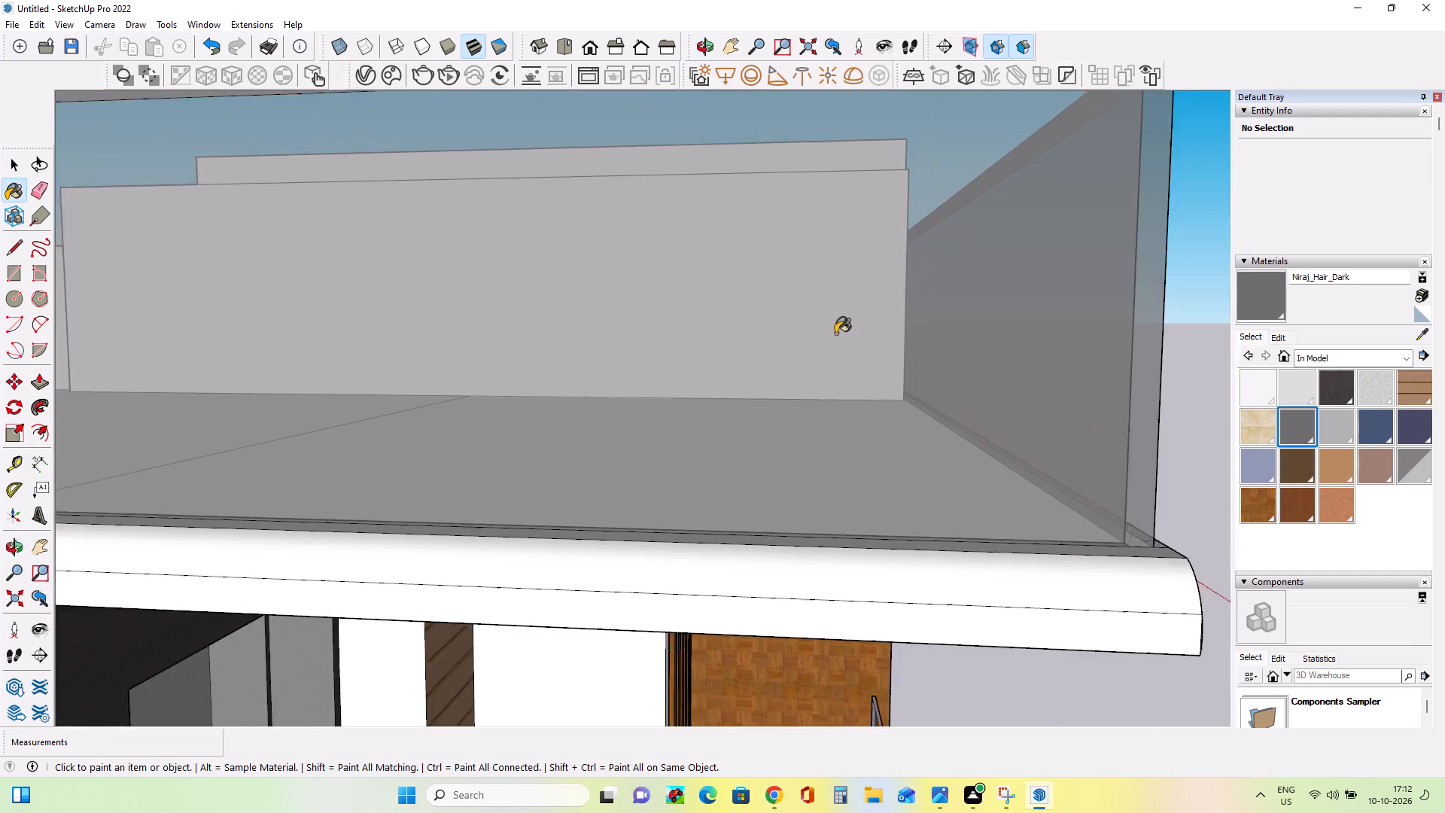
scroll(835, 333, "down", 7)
scroll(879, 704, "up", 14)
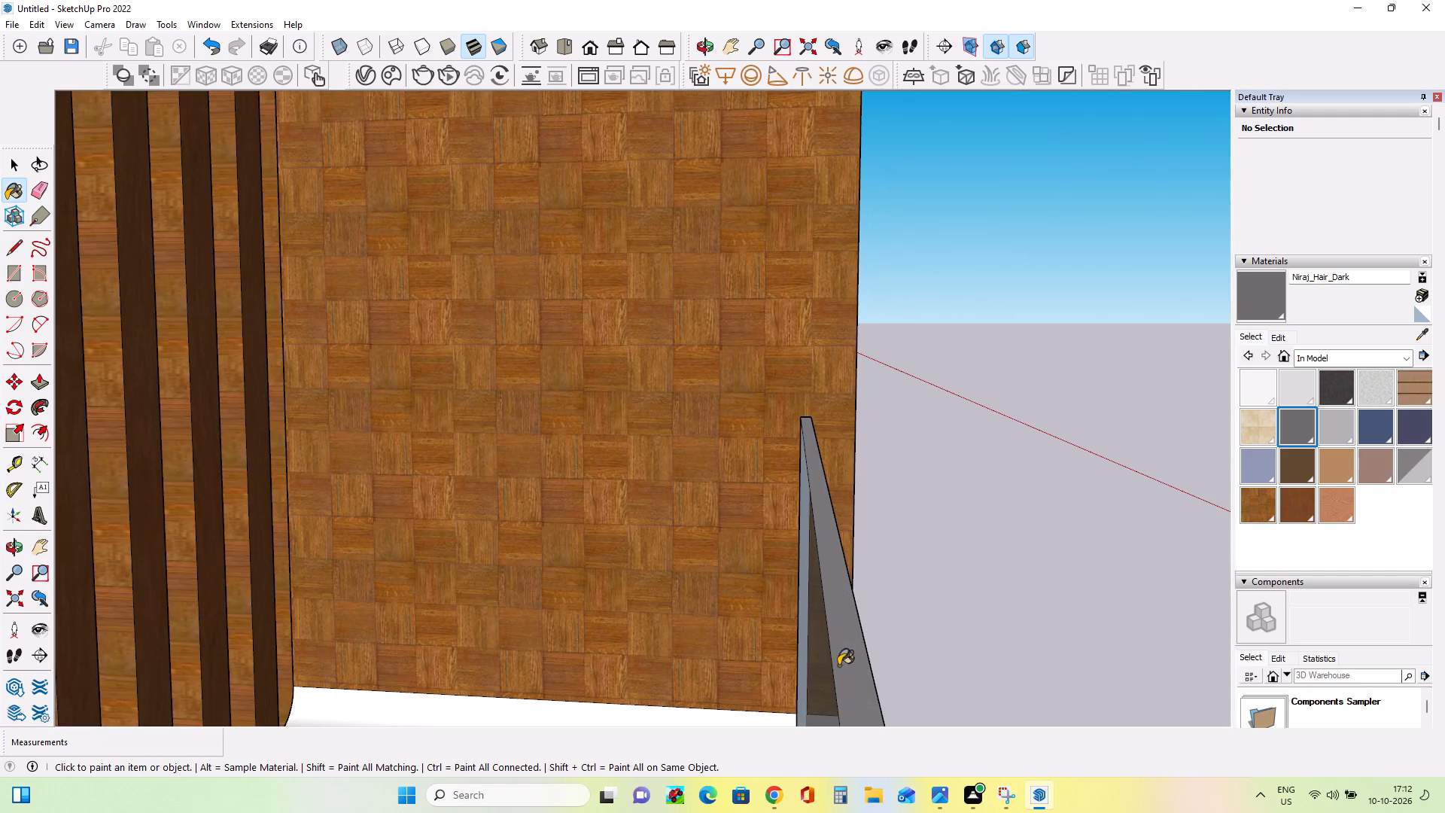
left_click(846, 641)
middle_click_drag(826, 592, 921, 551)
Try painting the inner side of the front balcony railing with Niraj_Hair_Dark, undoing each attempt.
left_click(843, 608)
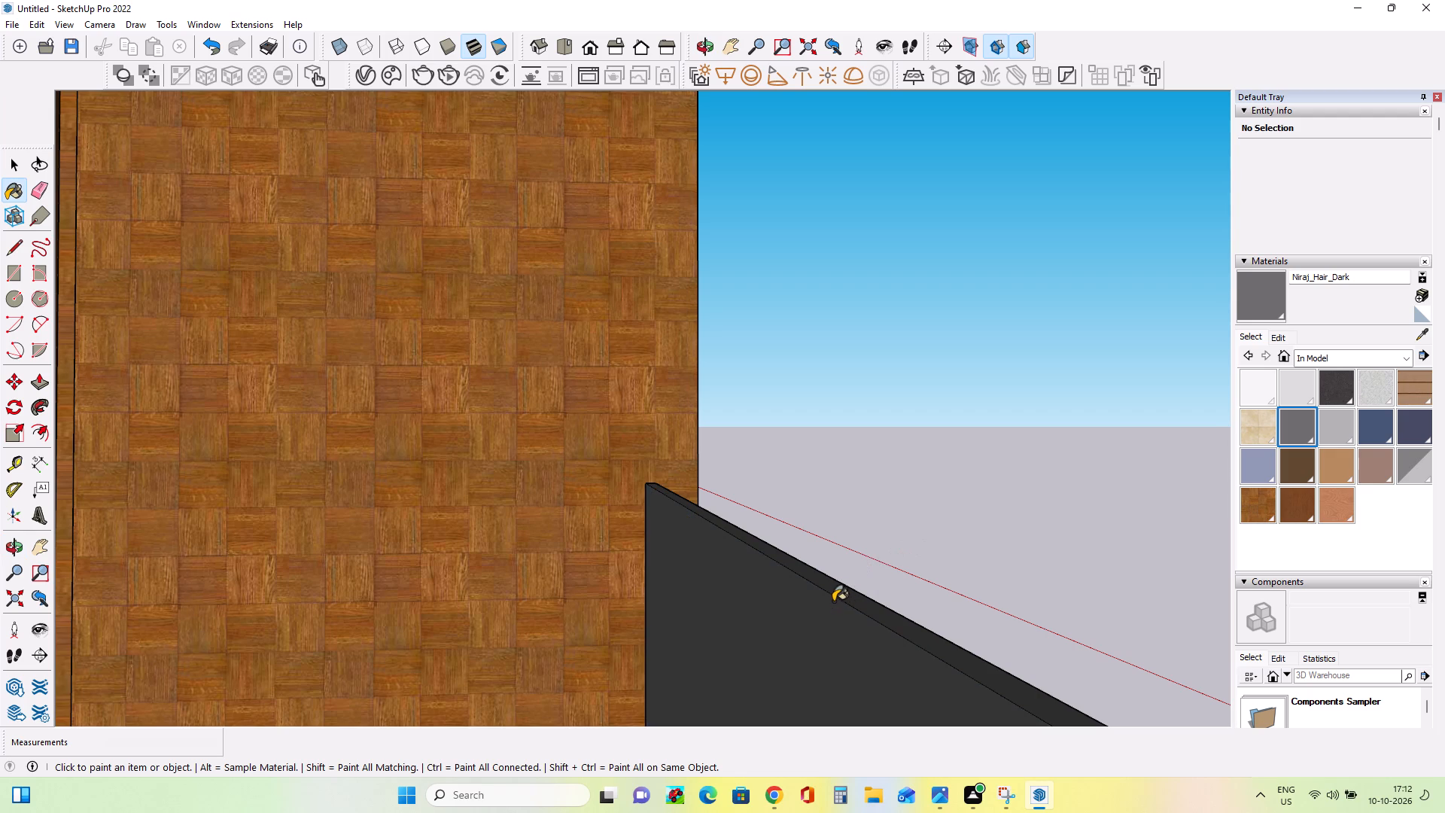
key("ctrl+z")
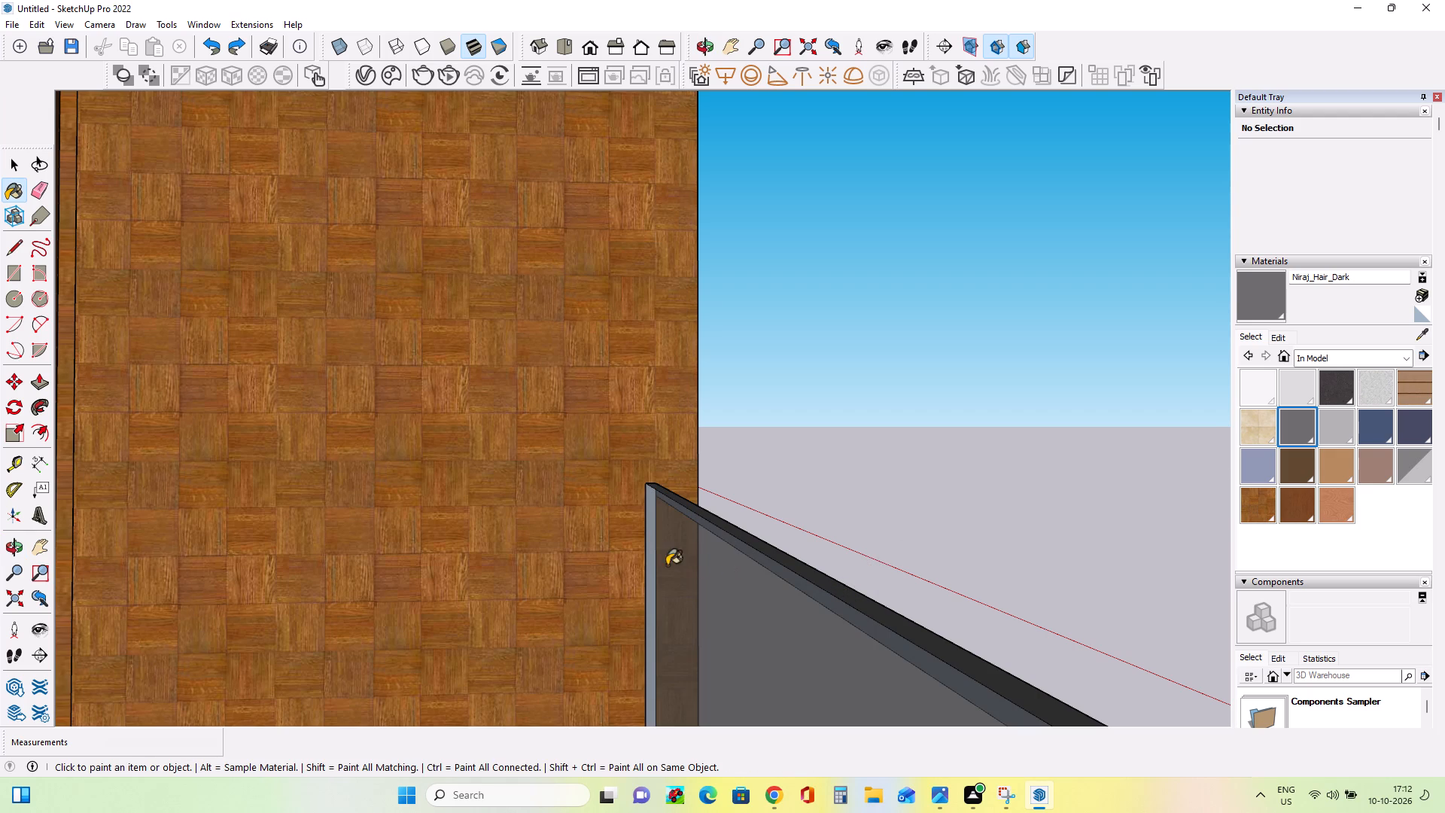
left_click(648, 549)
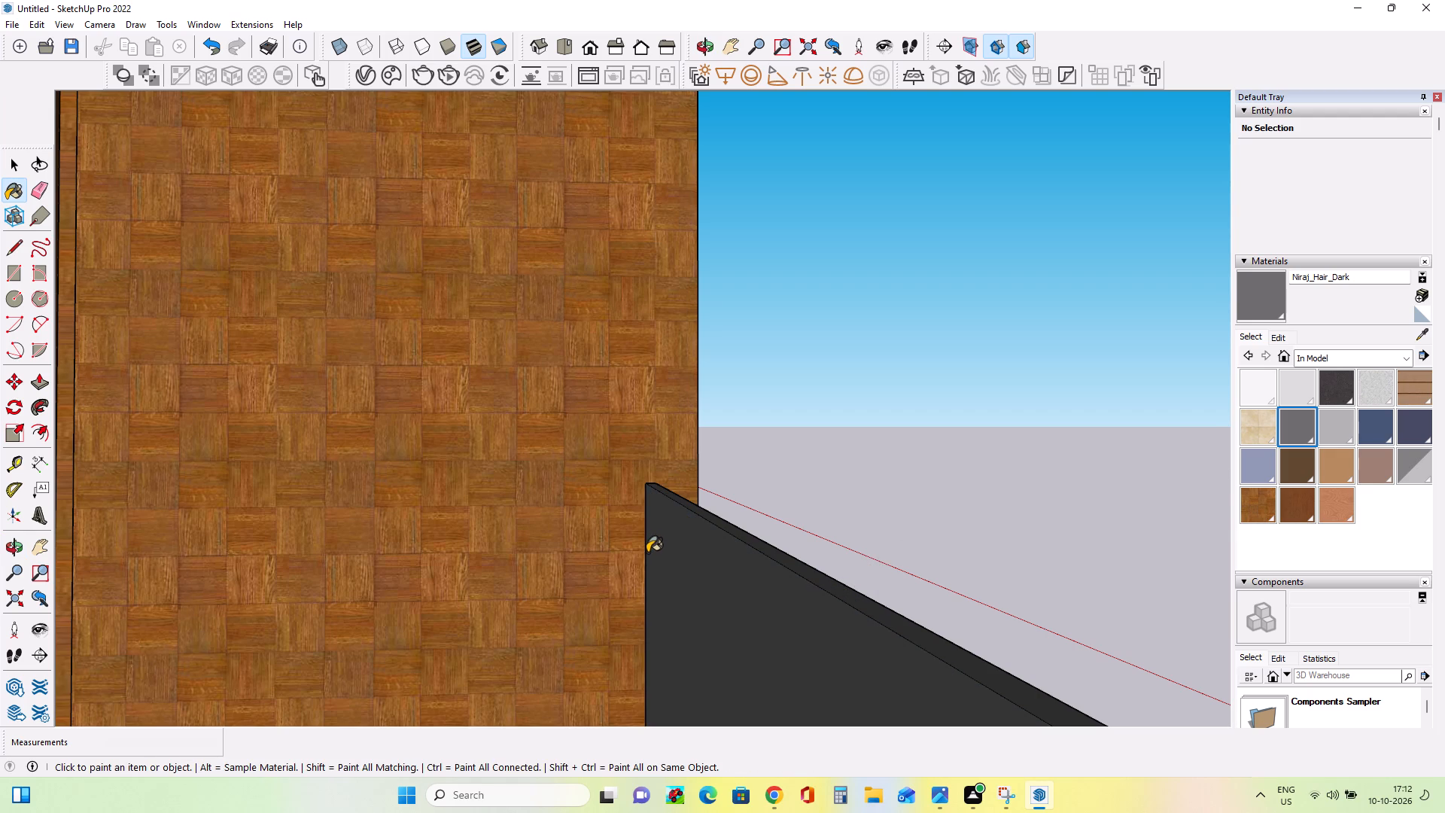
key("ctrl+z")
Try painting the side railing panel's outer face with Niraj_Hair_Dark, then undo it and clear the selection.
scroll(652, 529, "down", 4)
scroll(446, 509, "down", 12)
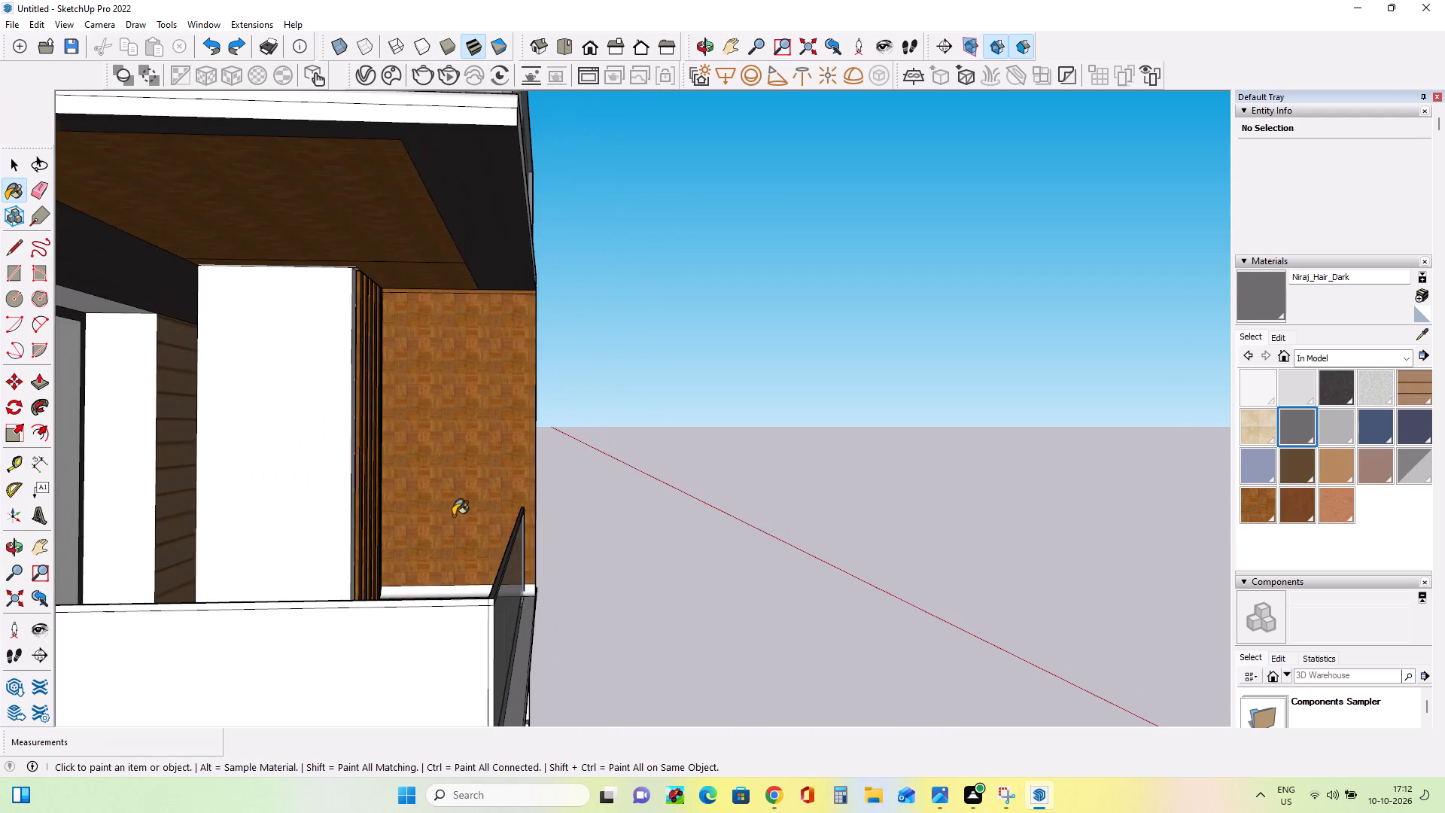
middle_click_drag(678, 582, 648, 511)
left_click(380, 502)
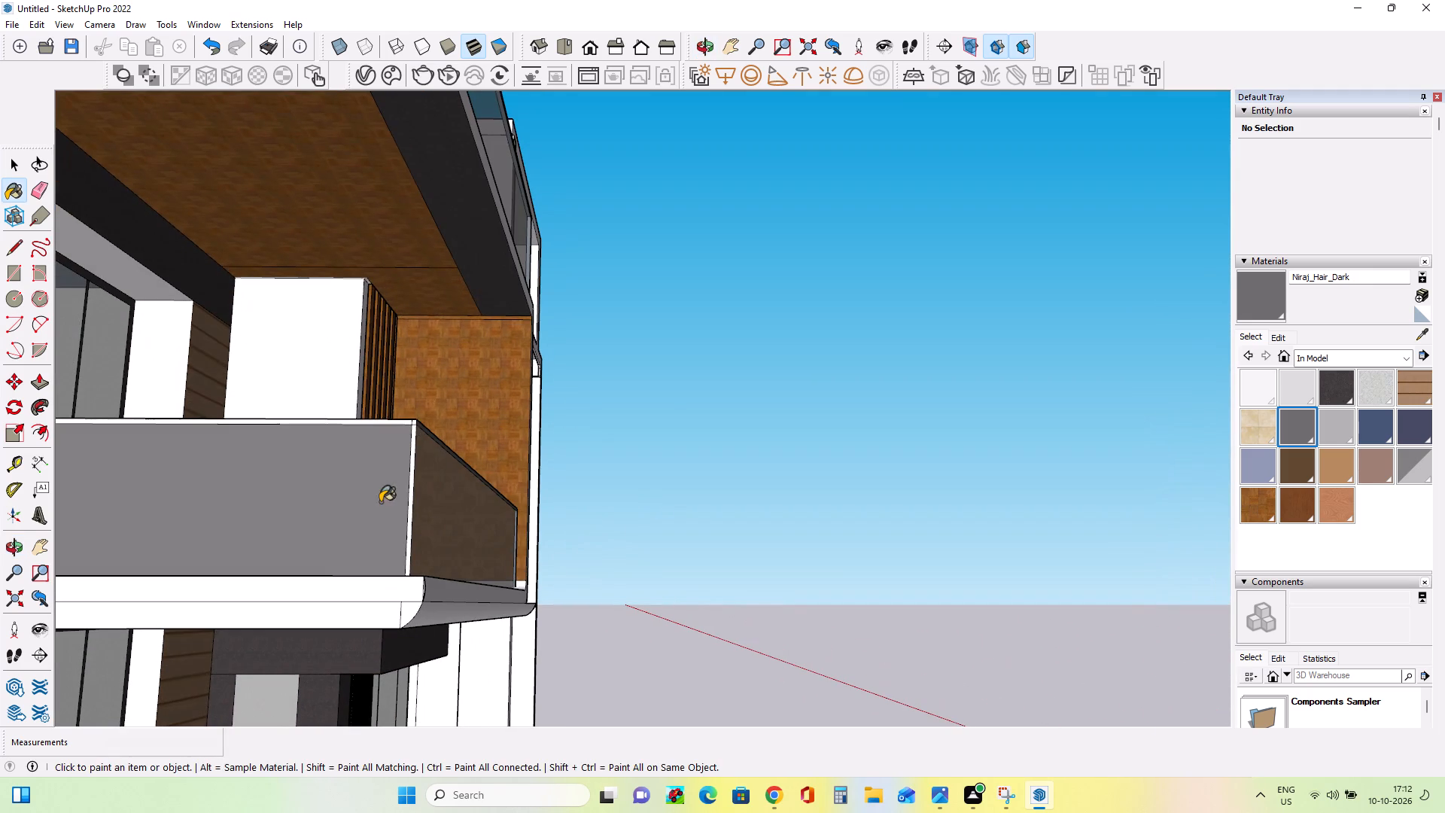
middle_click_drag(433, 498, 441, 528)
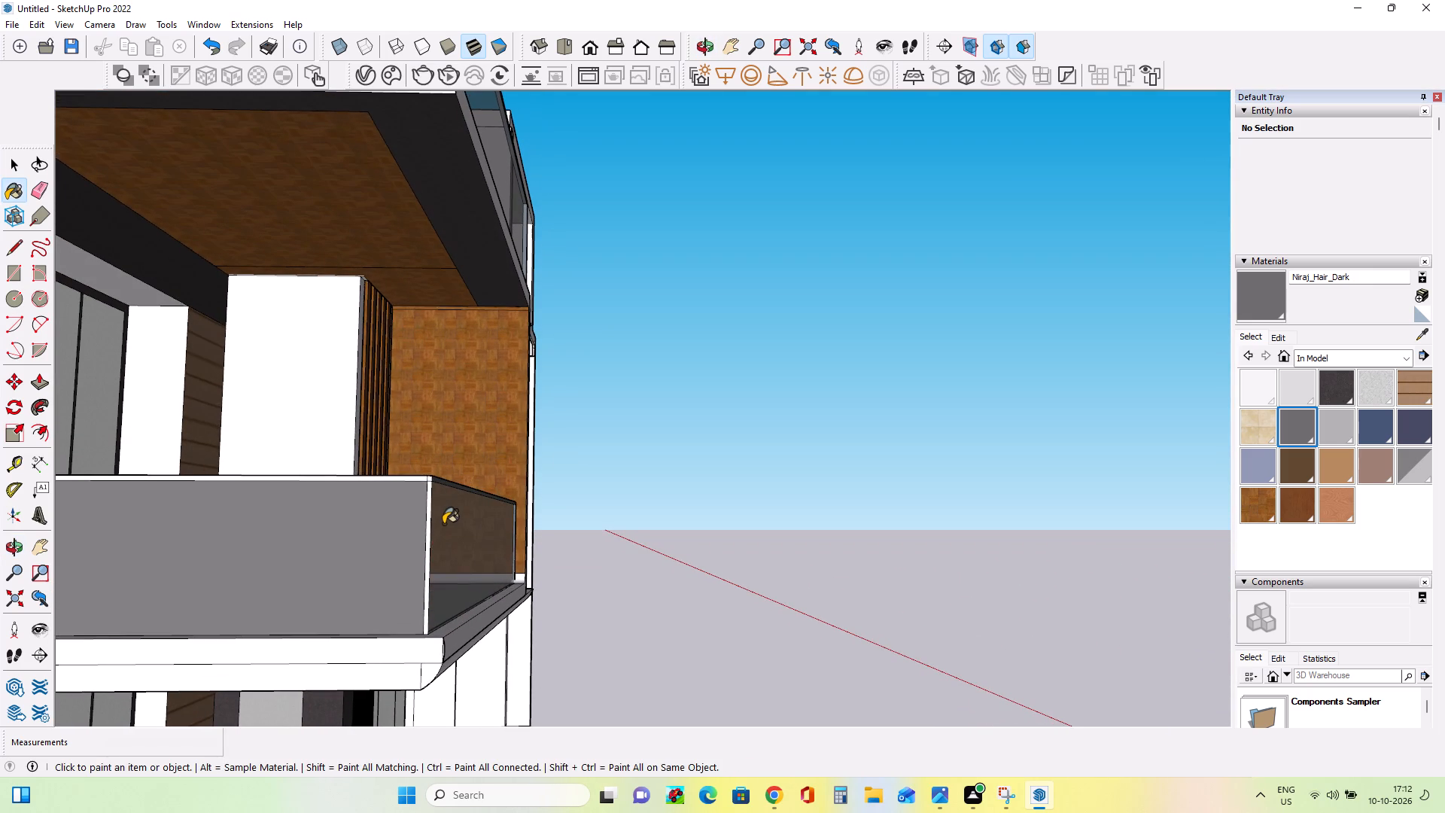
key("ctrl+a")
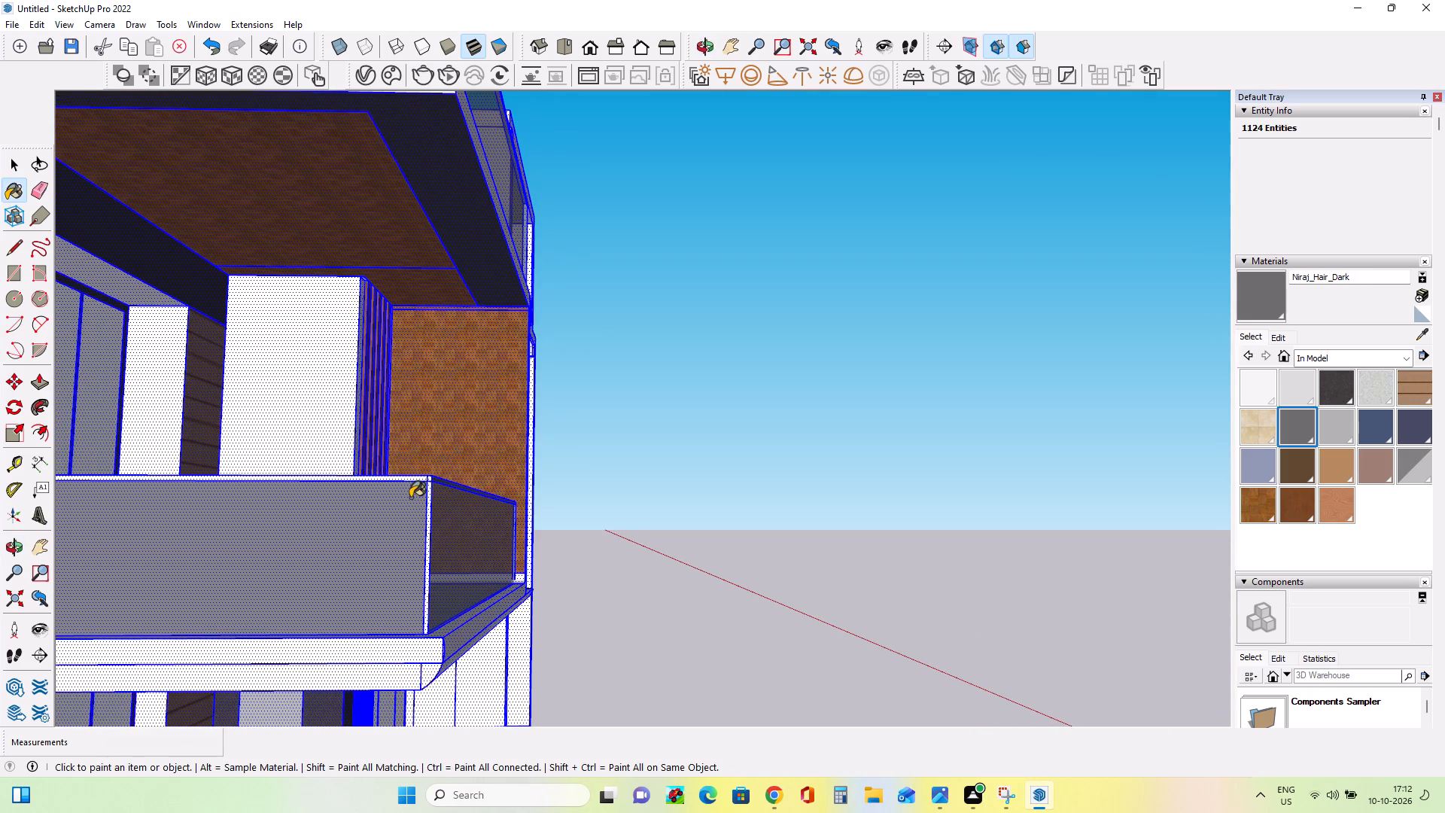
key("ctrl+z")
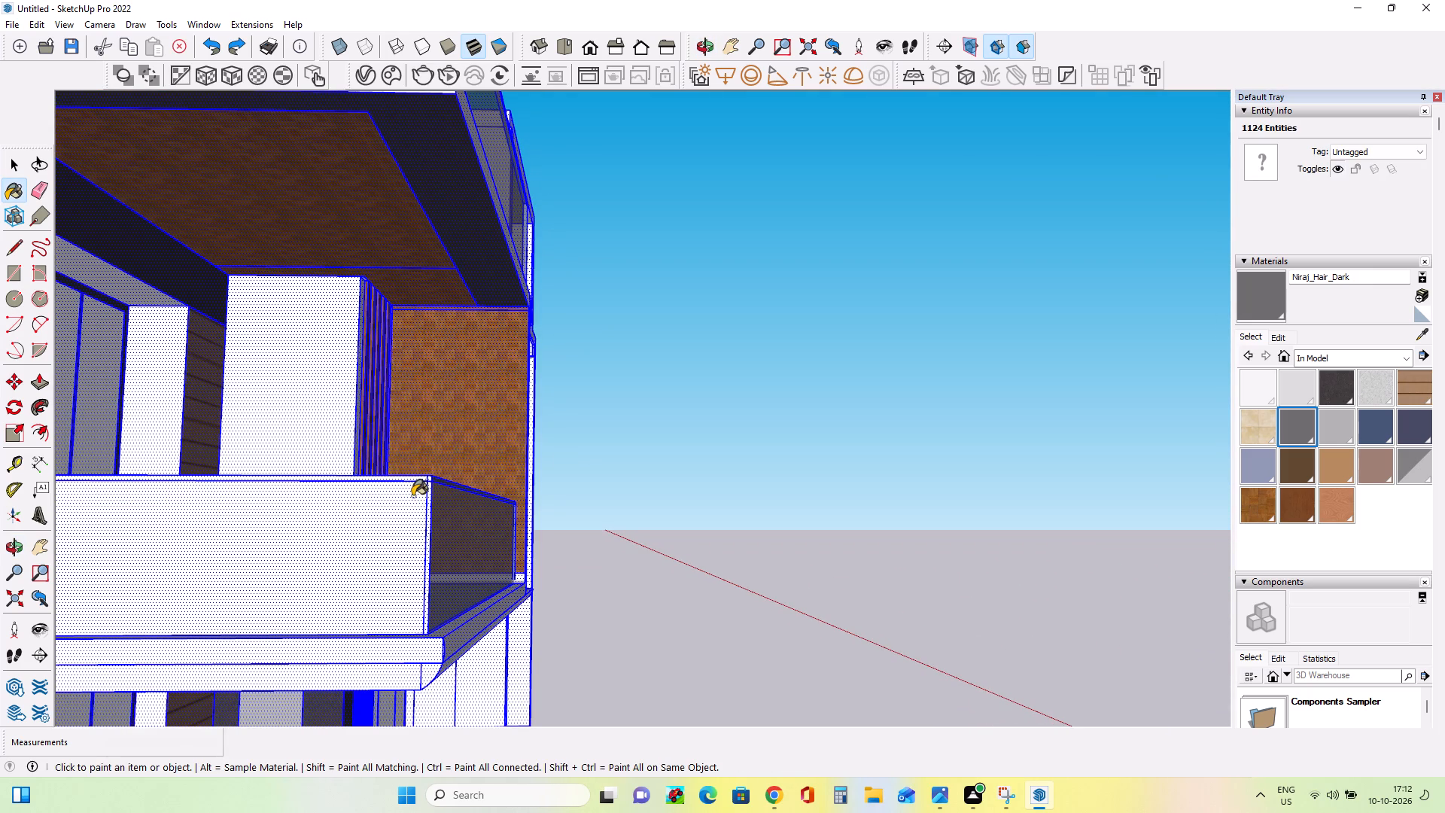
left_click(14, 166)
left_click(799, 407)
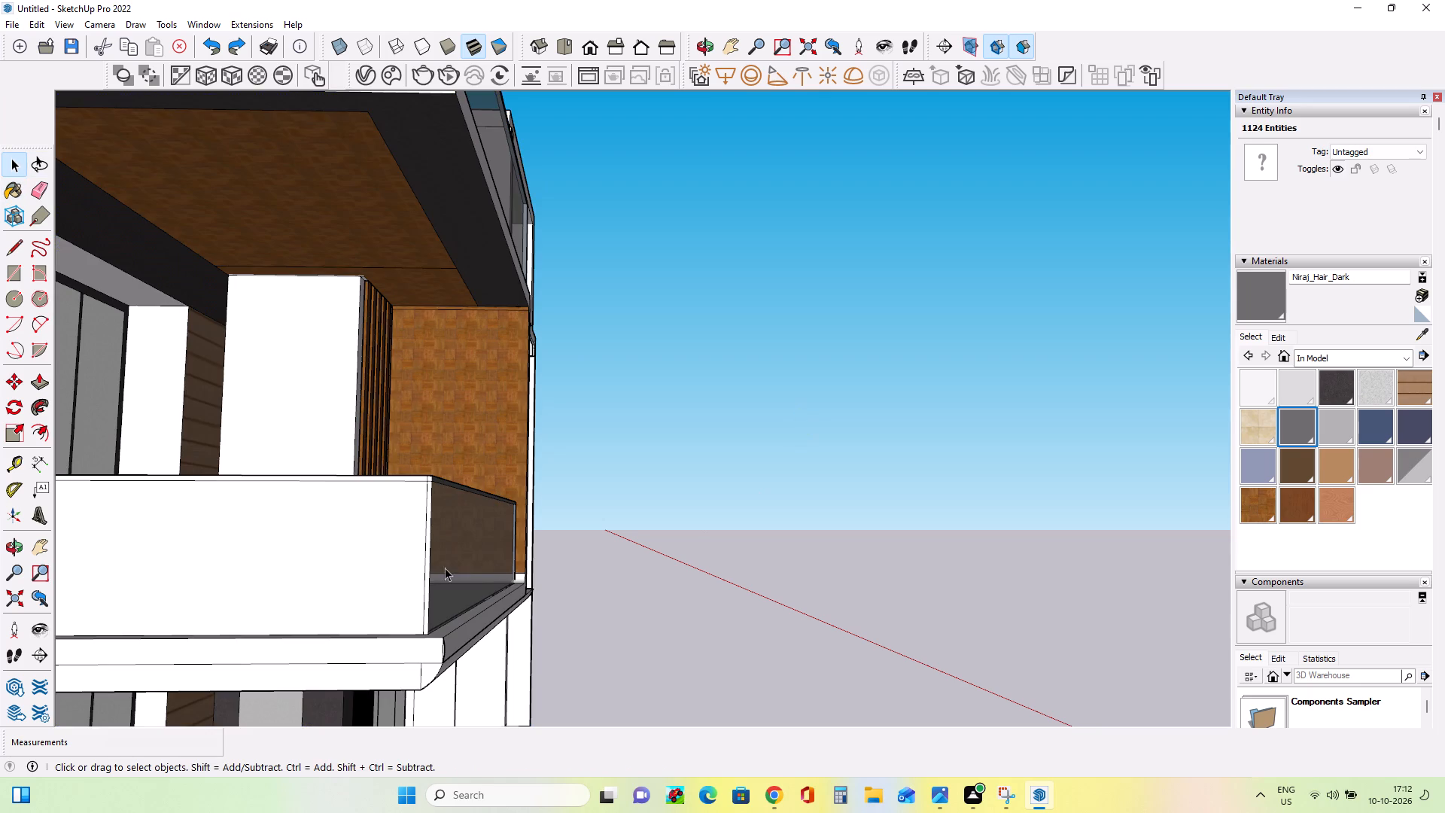
Paint the outer and inner faces of the side balcony railing panel with Translucent Glass Gray.
left_click(1407, 467)
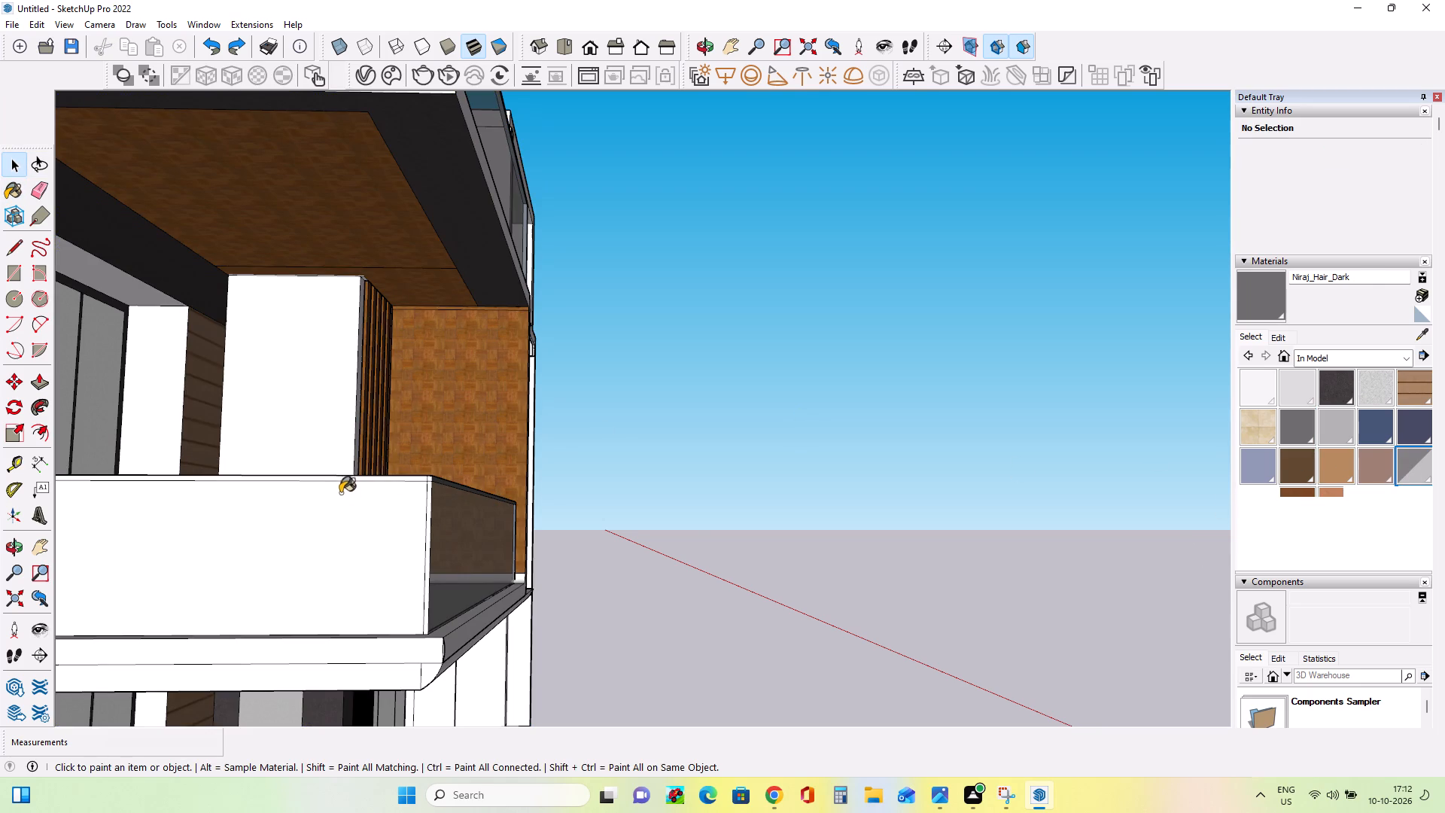
left_click(344, 501)
middle_click_drag(487, 536, 528, 586)
middle_click_drag(529, 571, 65, 677)
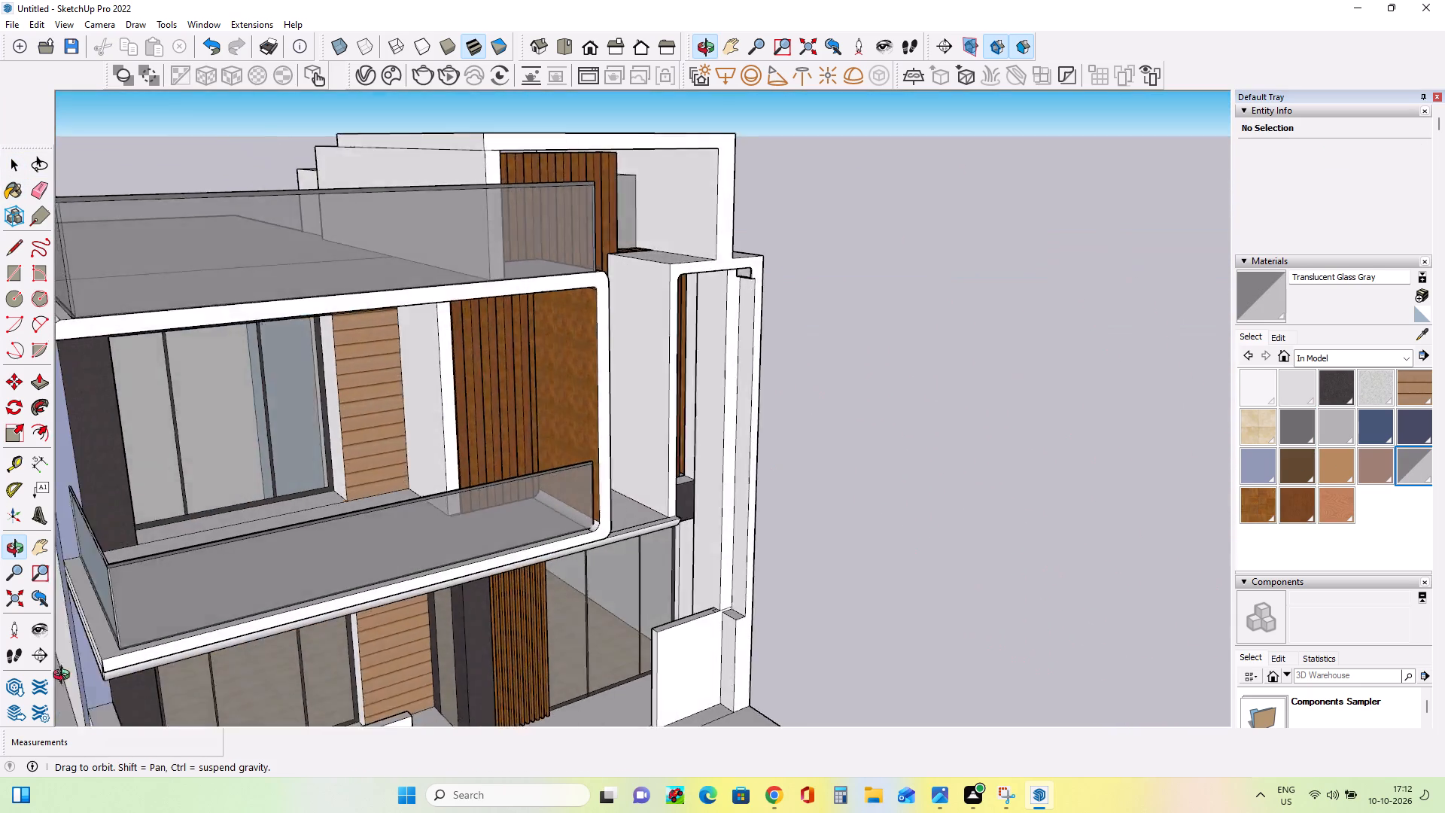
middle_click_drag(65, 677, 0, 695)
middle_click_drag(578, 519, 337, 583)
left_click(280, 391)
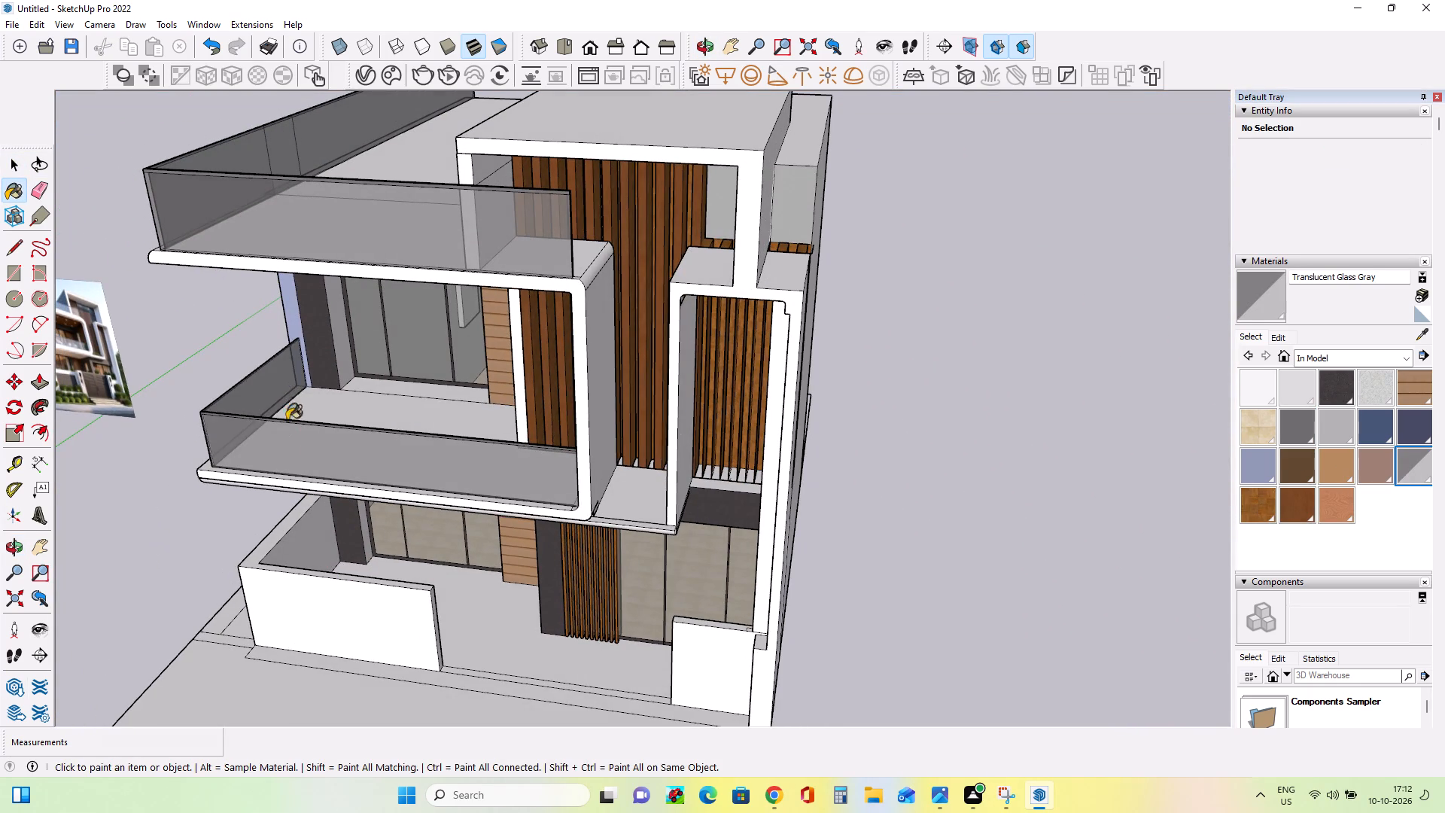
Paint the side balcony railing's top strip and the narrow vertical strip at its front corner with Niraj_Hair_Dark.
middle_click_drag(299, 453, 406, 467)
middle_click_drag(520, 467, 1075, 393)
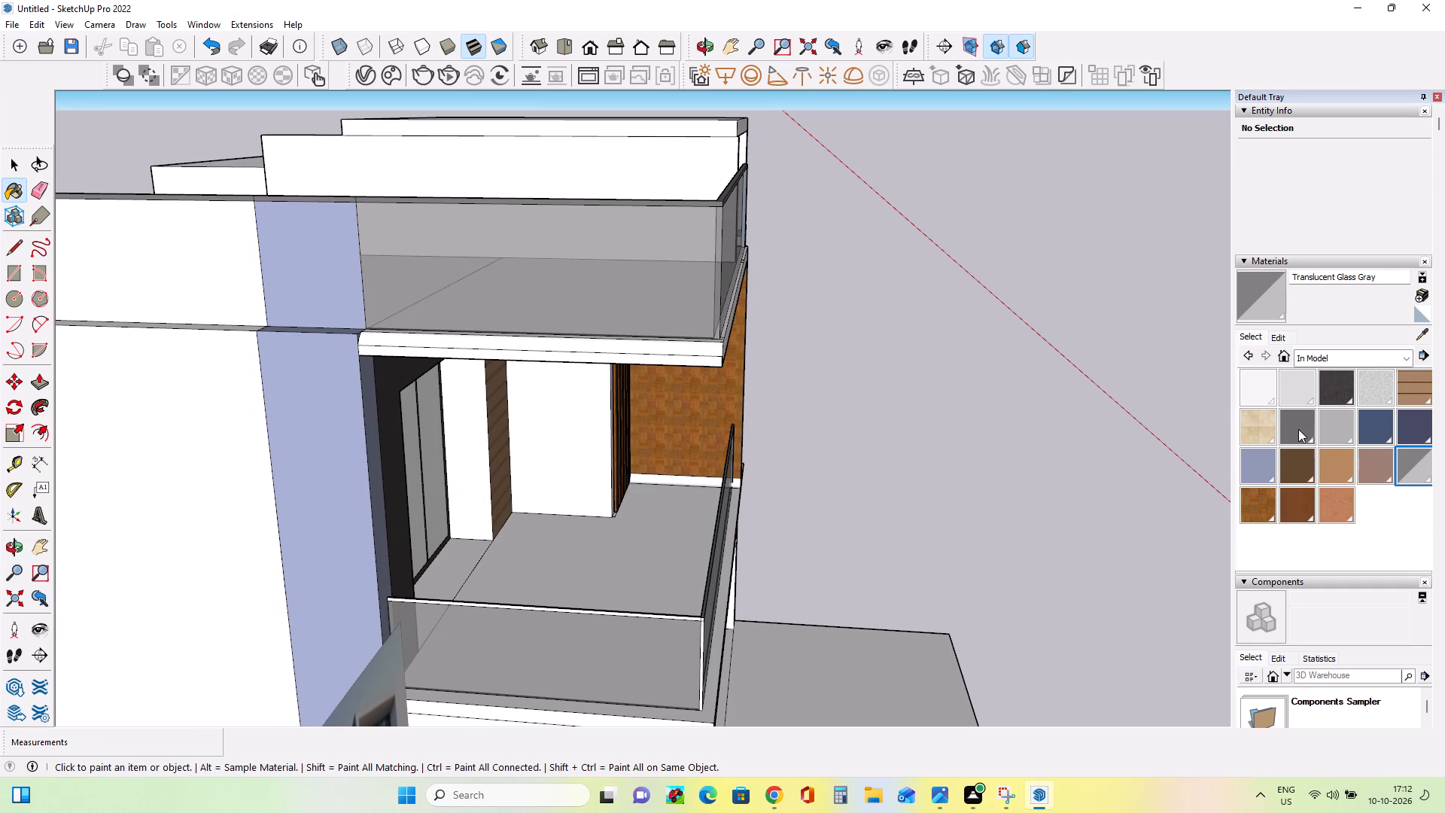
left_click(1297, 428)
scroll(654, 611, "up", 7)
left_click(685, 623)
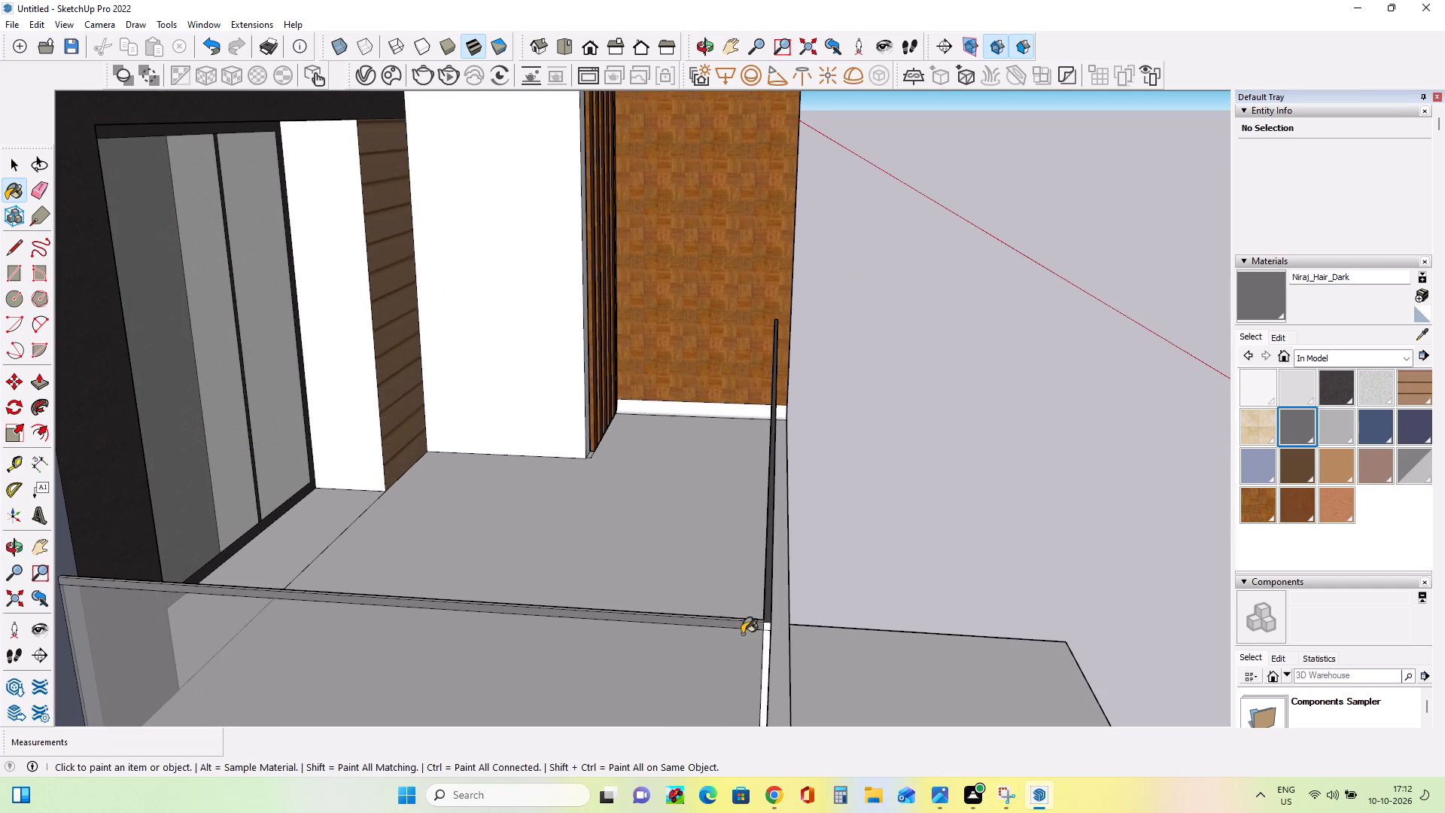
left_click(764, 657)
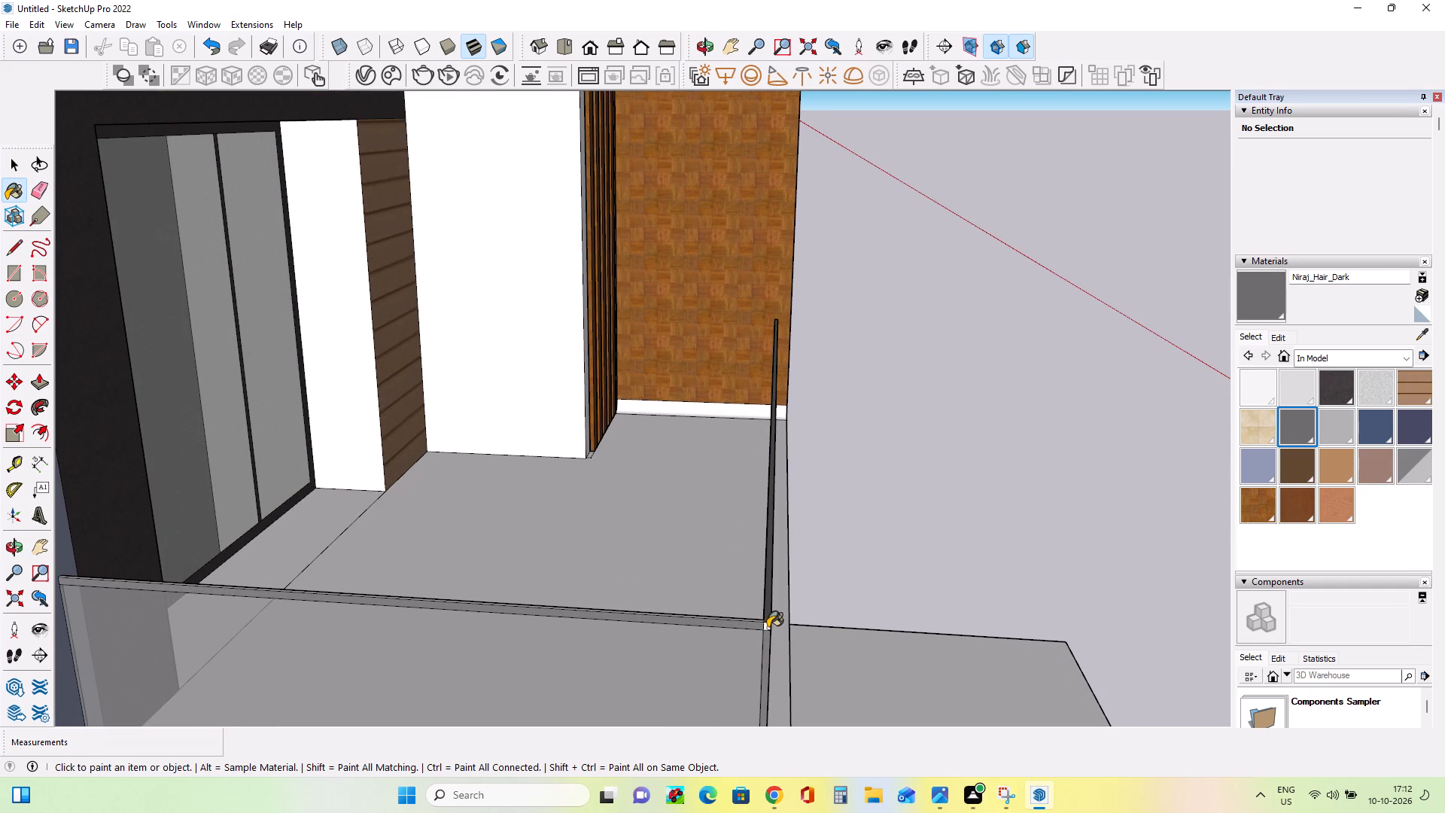
left_click(768, 628)
Examine the painted balcony railing and the terrace railing above it from the front and side.
middle_click_drag(881, 632, 583, 710)
scroll(583, 713, "down", 1)
scroll(859, 582, "down", 4)
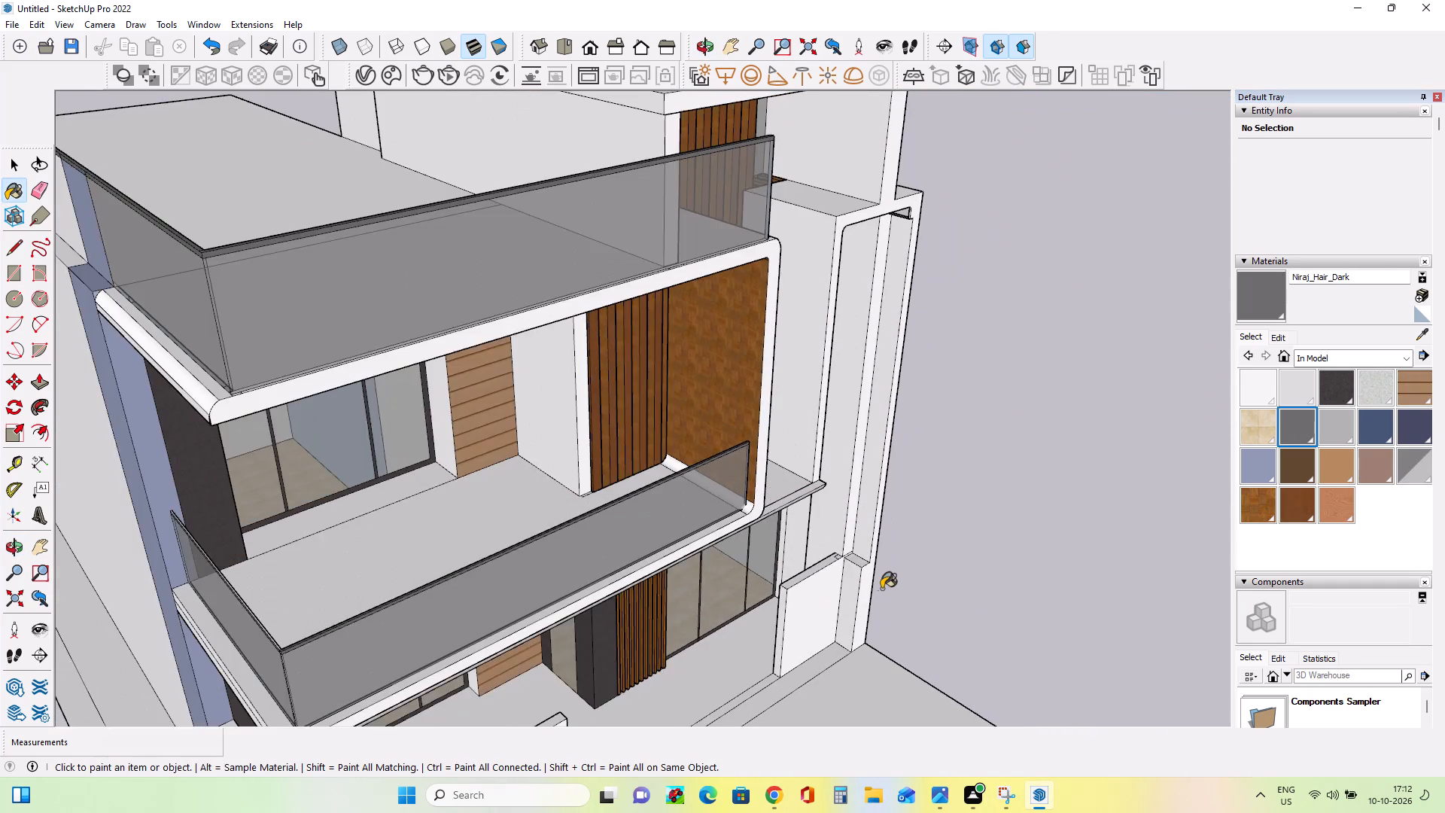
scroll(883, 587, "down", 3)
middle_click_drag(842, 590, 213, 644)
scroll(224, 612, "down", 1)
scroll(436, 399, "up", 9)
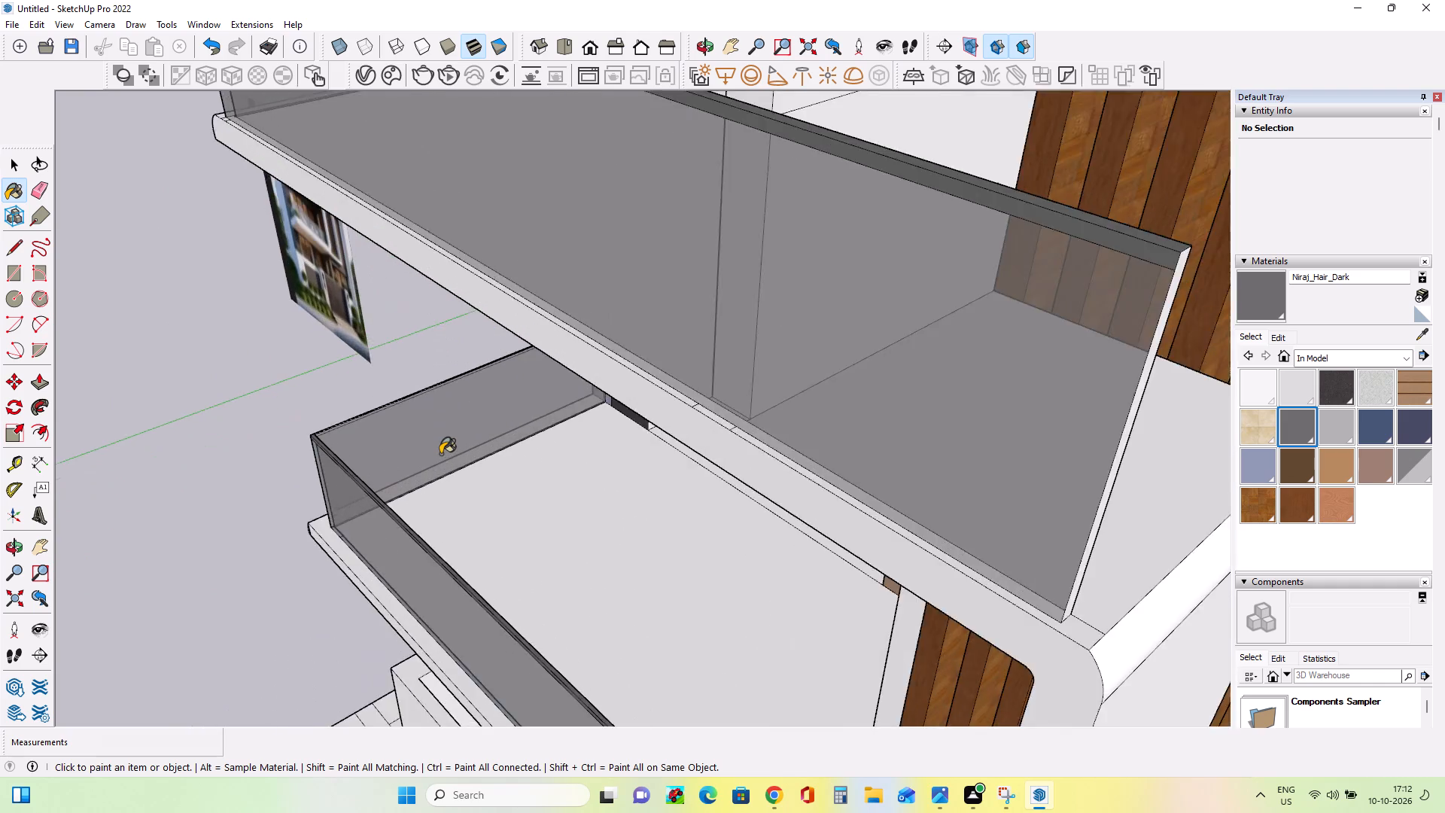
Paint the narrow top edge face of the lower balcony's side railing panel with Niraj_Hair_Dark.
scroll(440, 454, "up", 9)
left_click(420, 296)
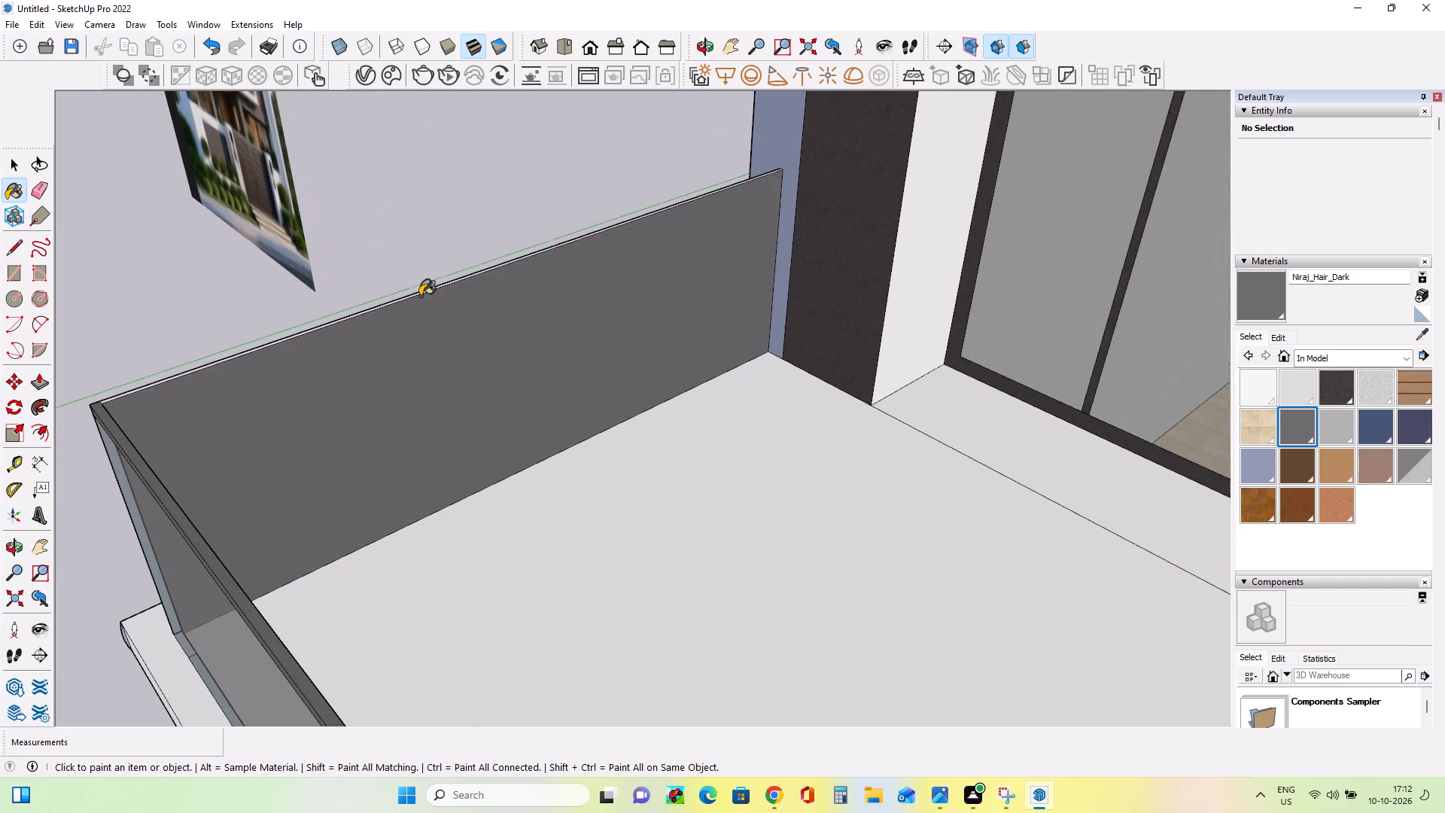
key("ctrl+z")
middle_click_drag(409, 306, 470, 382)
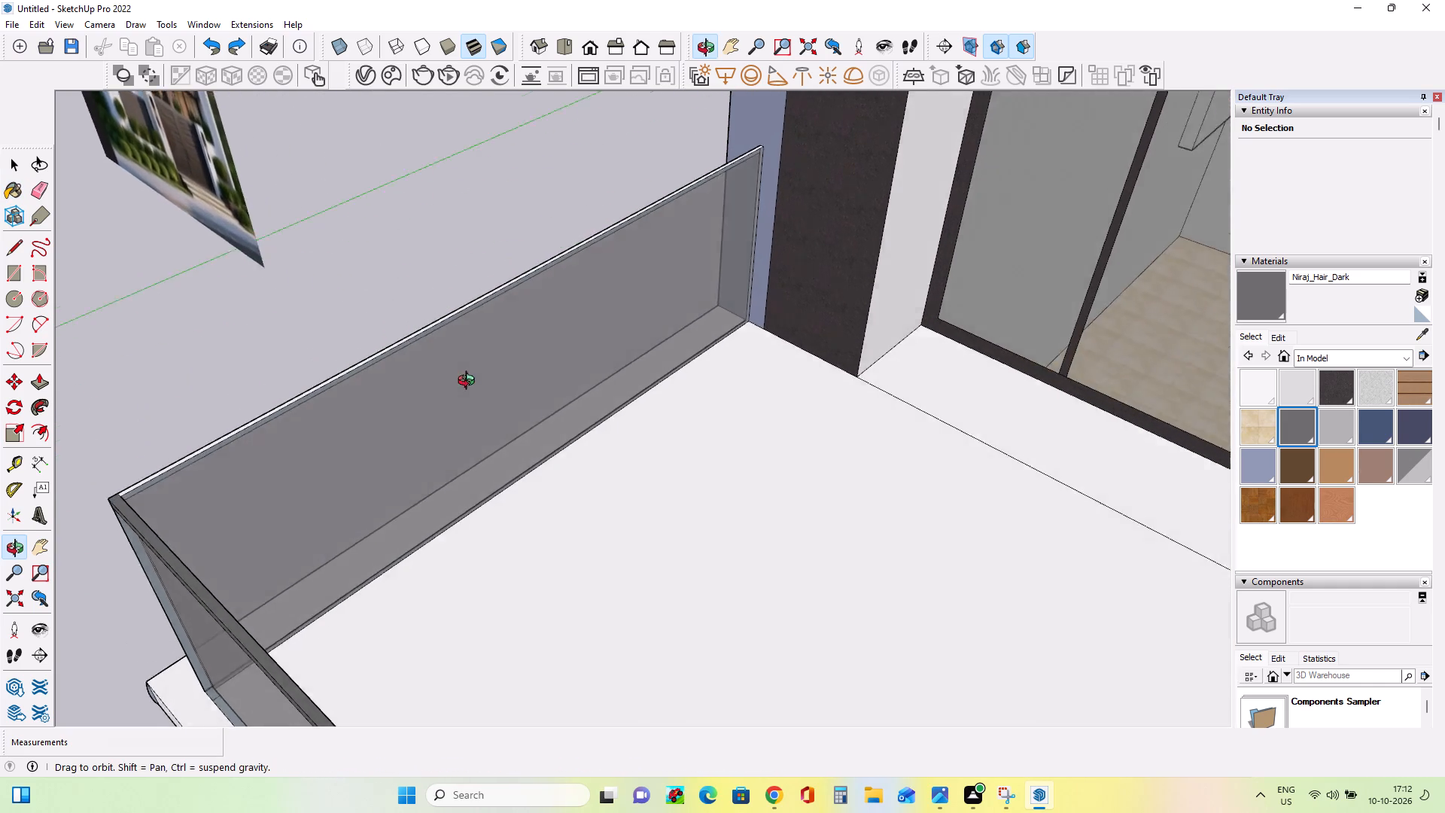
middle_click_drag(470, 382, 479, 396)
scroll(431, 334, "up", 3)
left_click(483, 396)
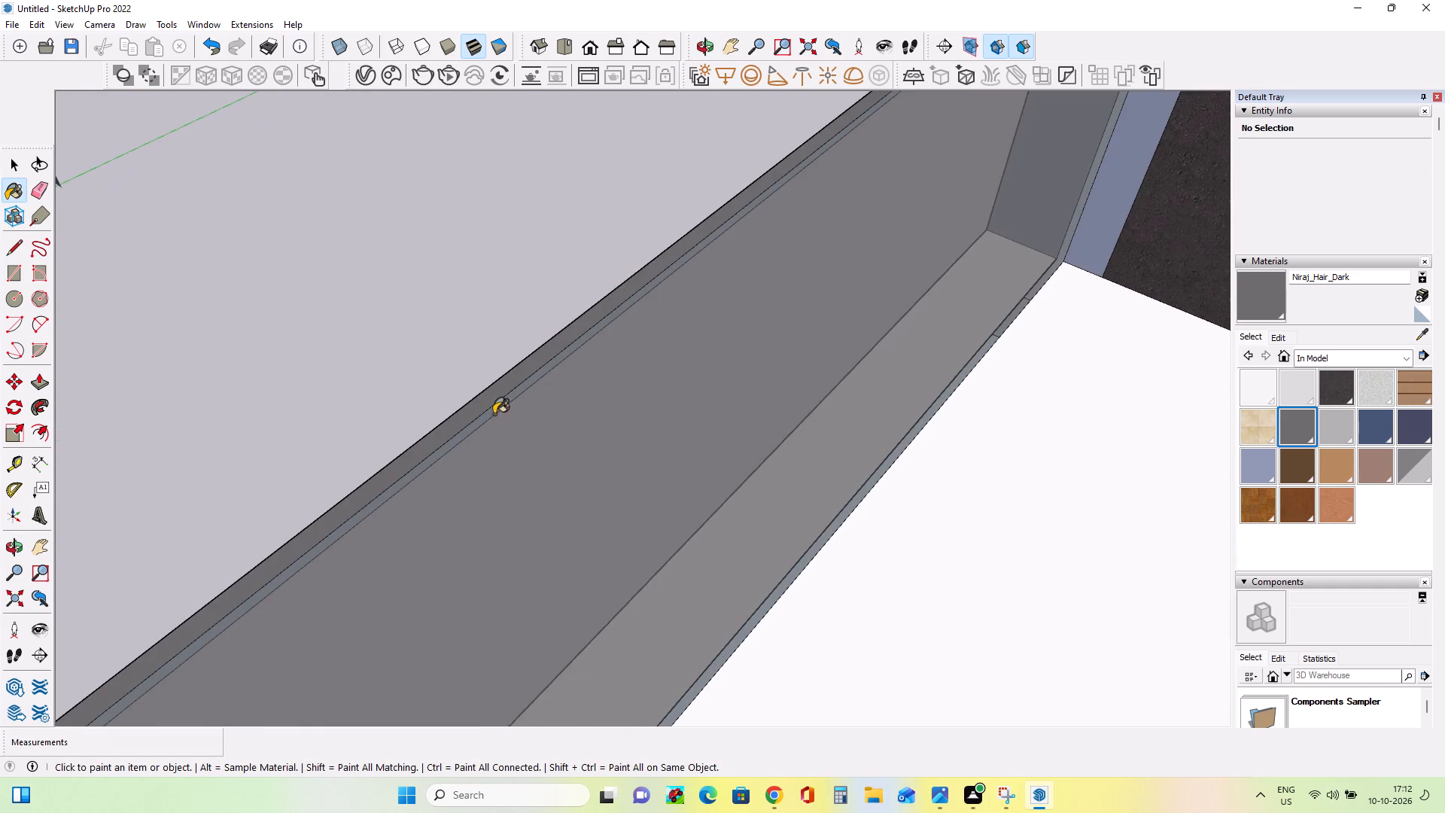
Examine the whole house from above and from the front, with the painted railings beside the reference image.
scroll(504, 418, "down", 19)
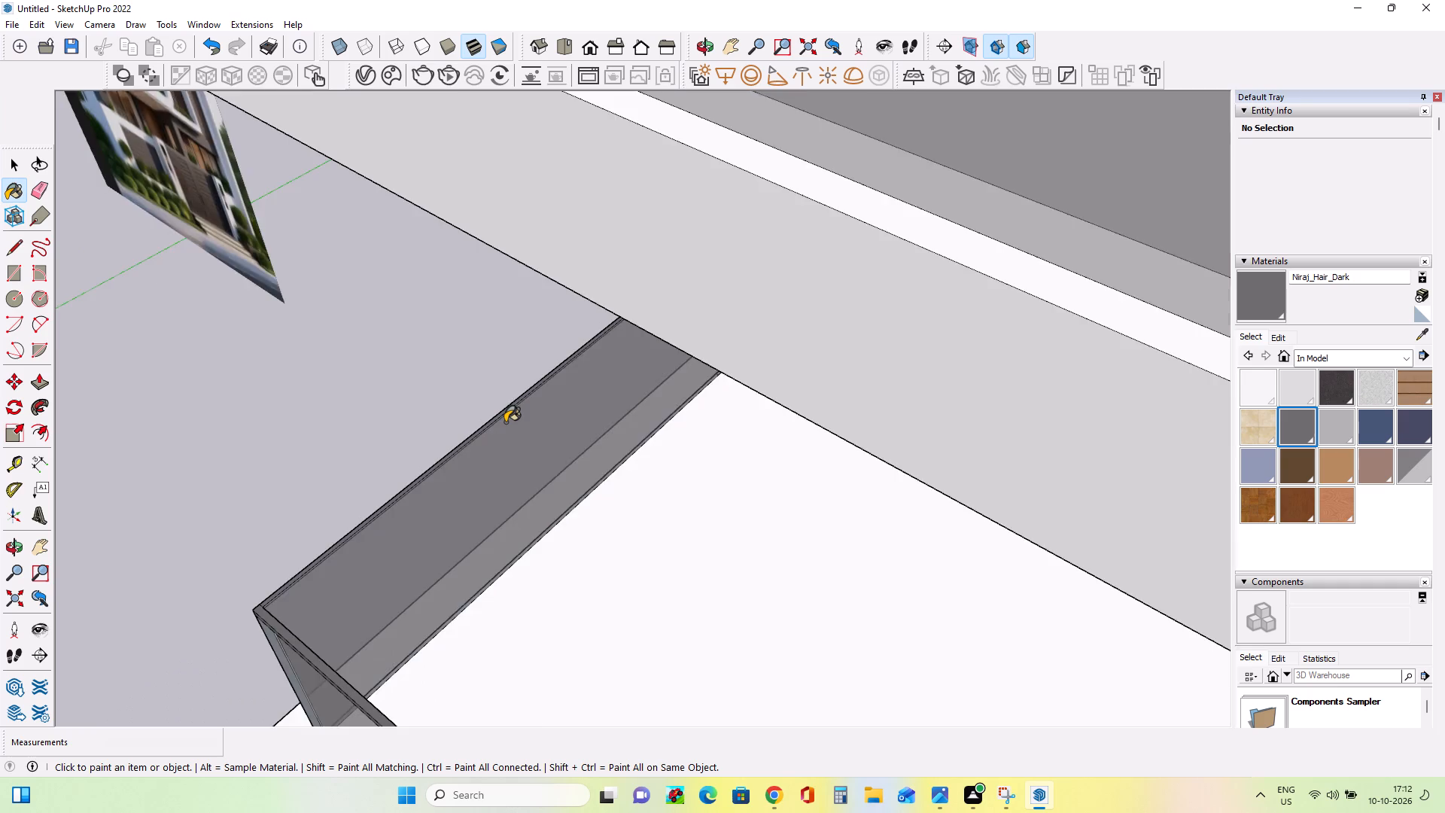
scroll(505, 422, "down", 15)
scroll(514, 501, "down", 4)
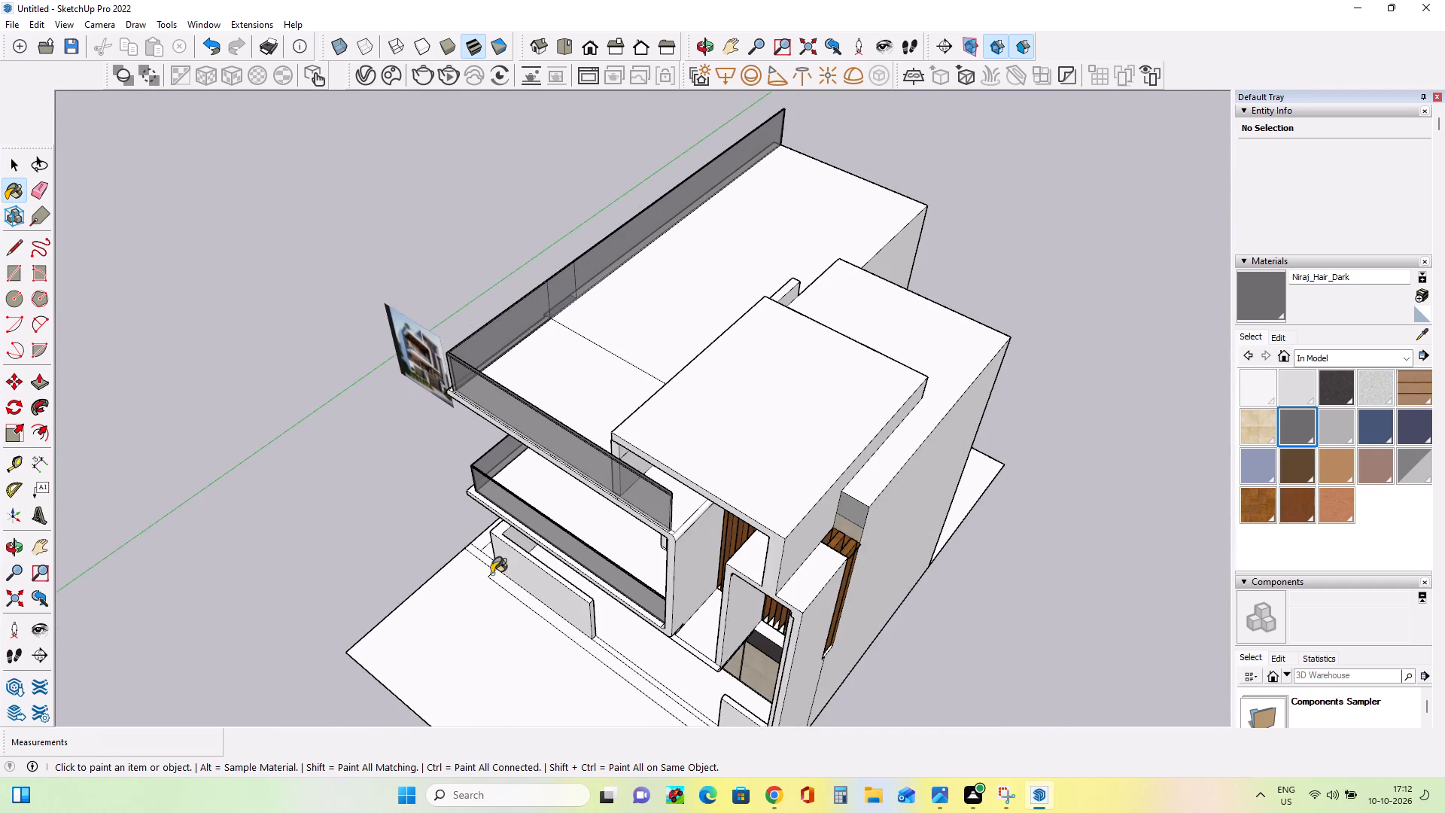
middle_click_drag(491, 574, 775, 312)
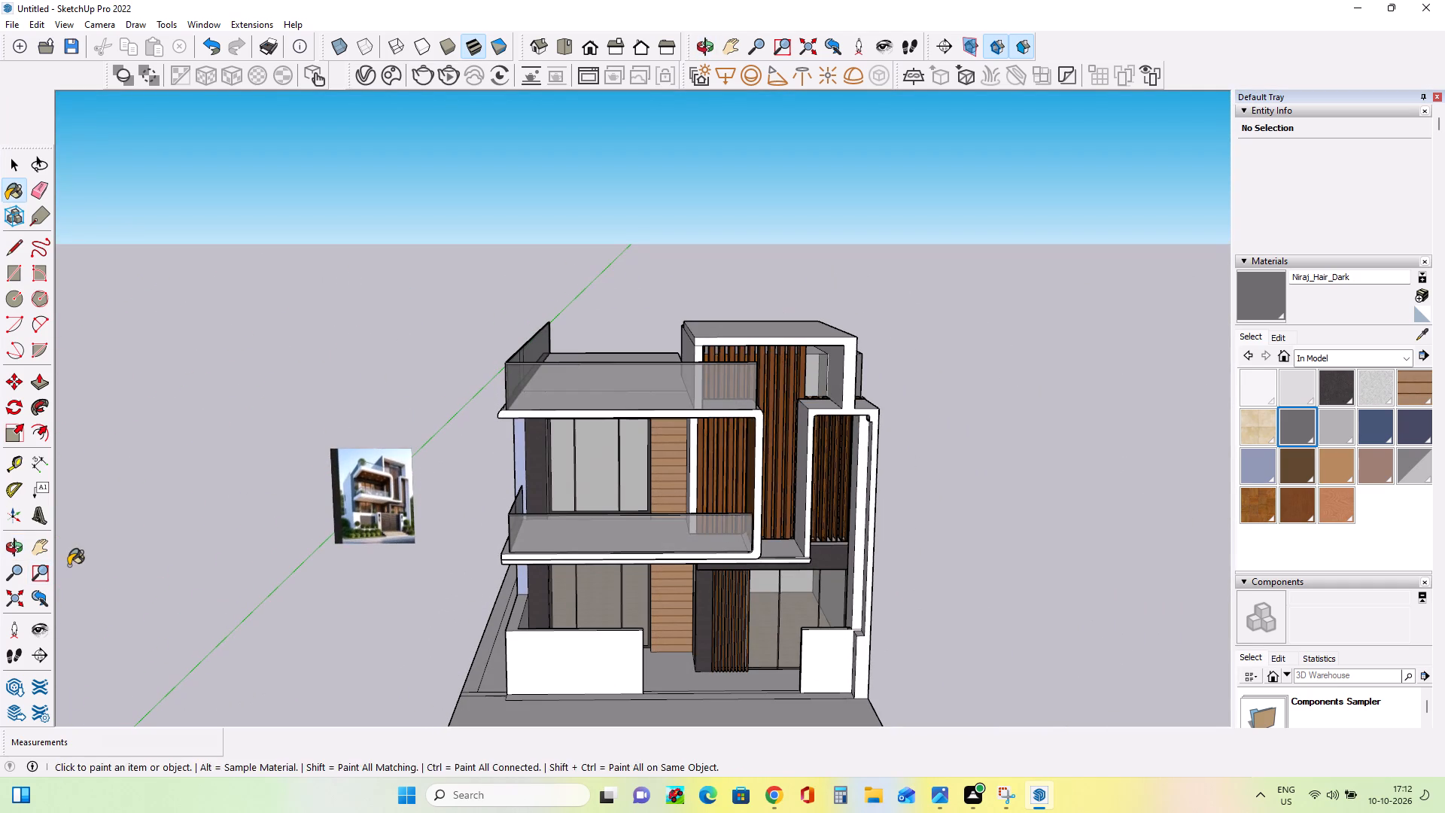
left_click(38, 559)
left_click_drag(756, 547, 750, 475)
scroll(668, 501, "up", 3)
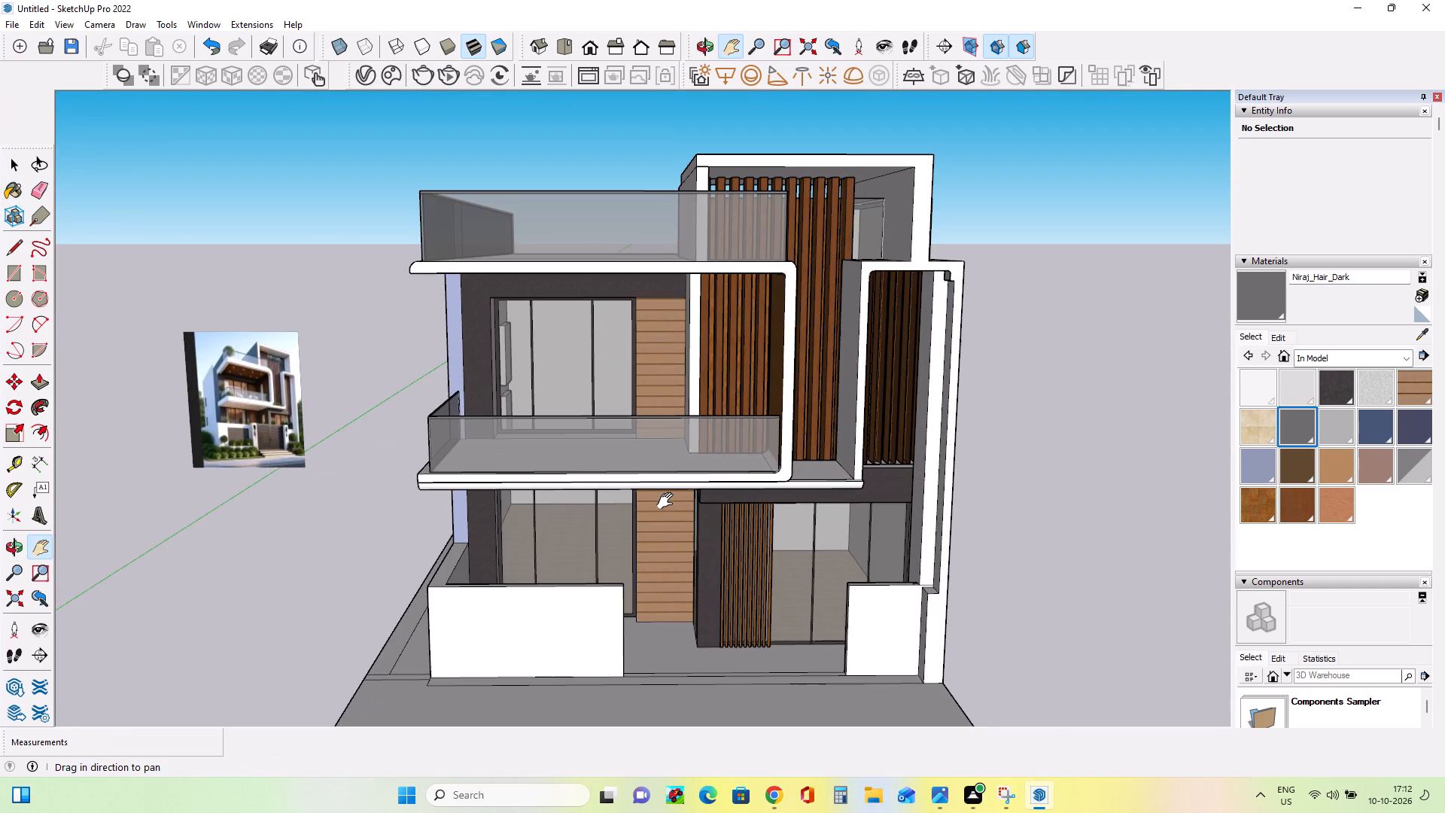
scroll(668, 503, "up", 1)
scroll(670, 506, "down", 1)
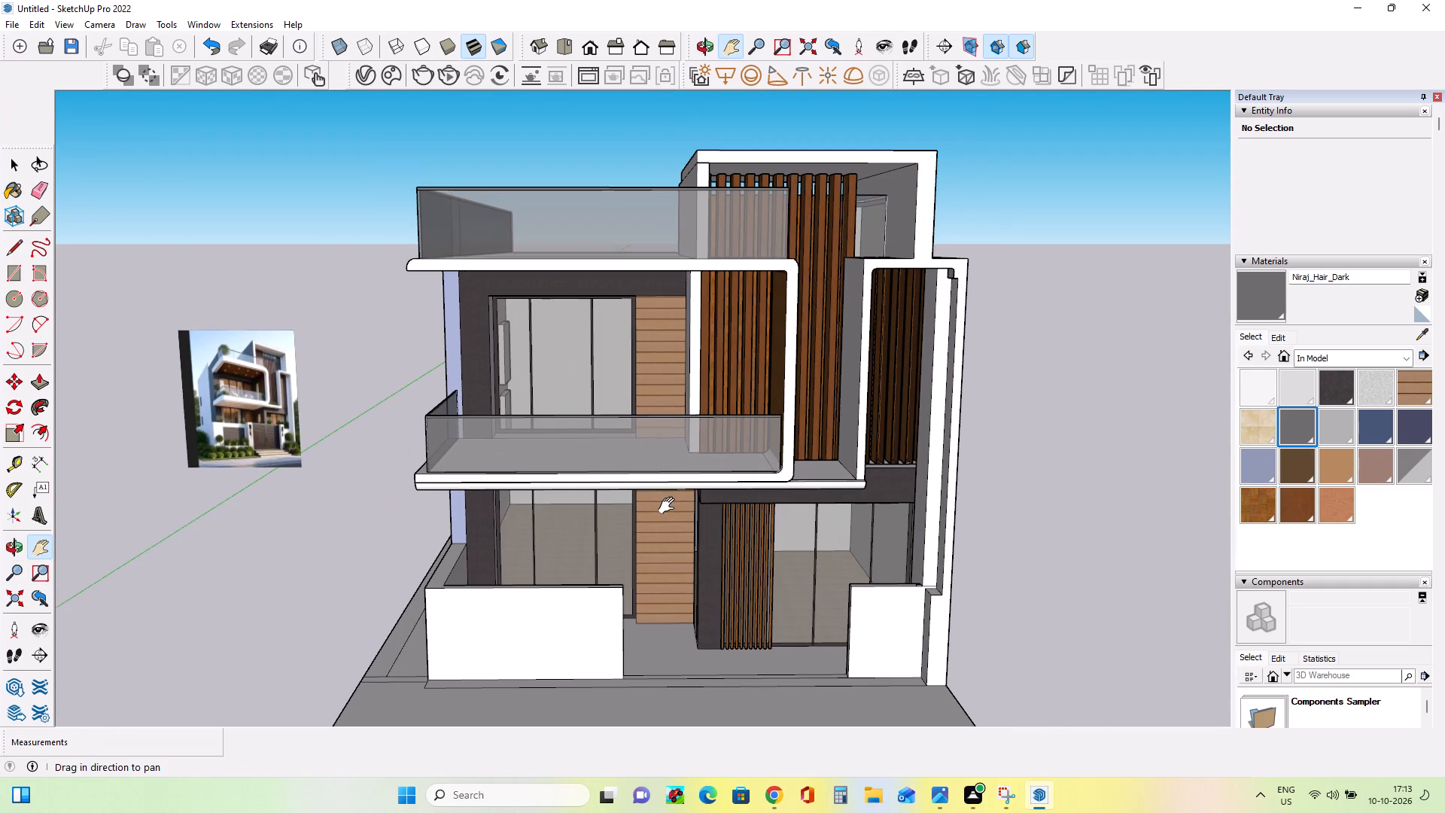
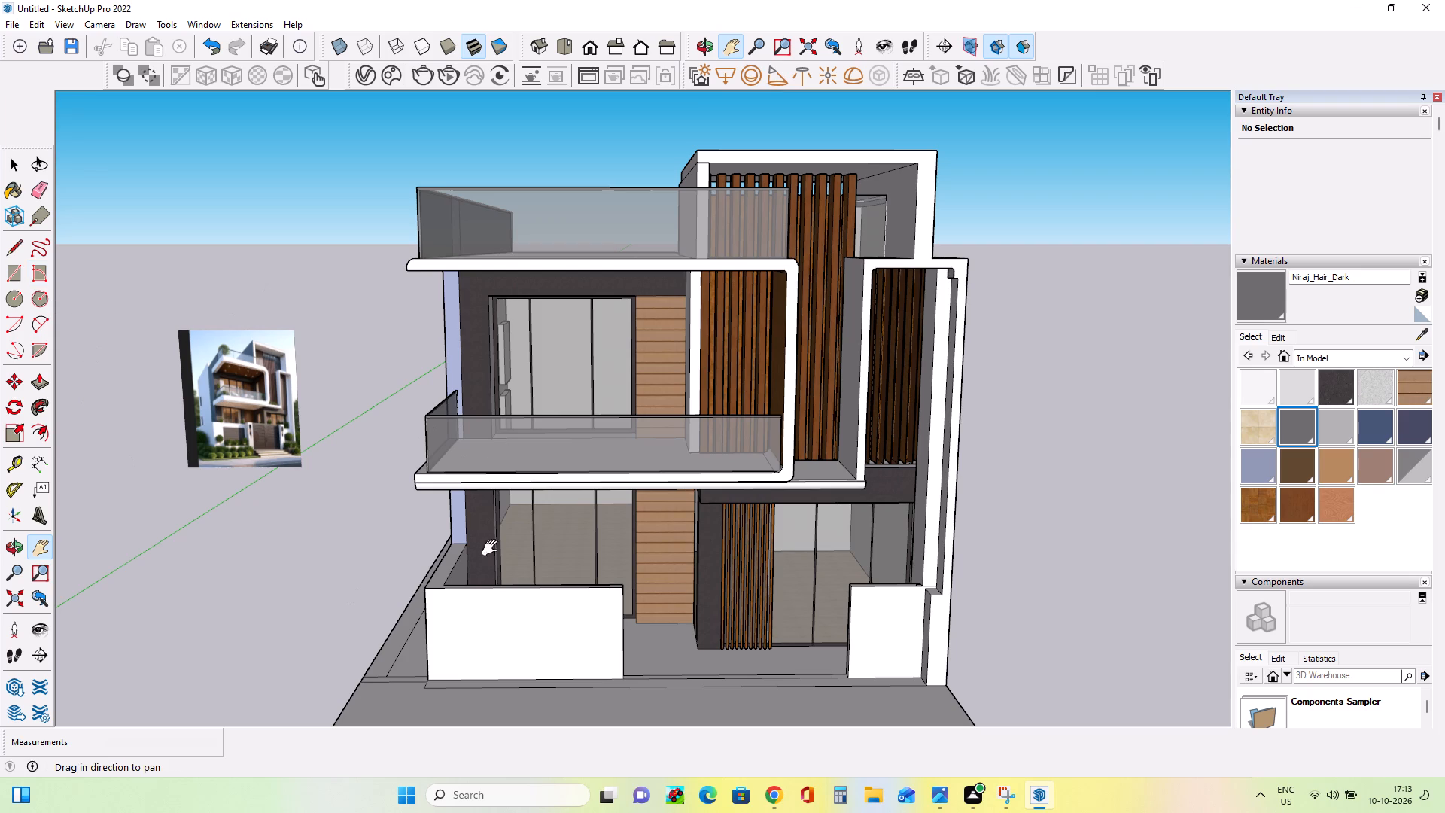
Examine the house's front facade, slab undersides and boundary walls from several heights against the reference image.
middle_click_drag(545, 606, 557, 574)
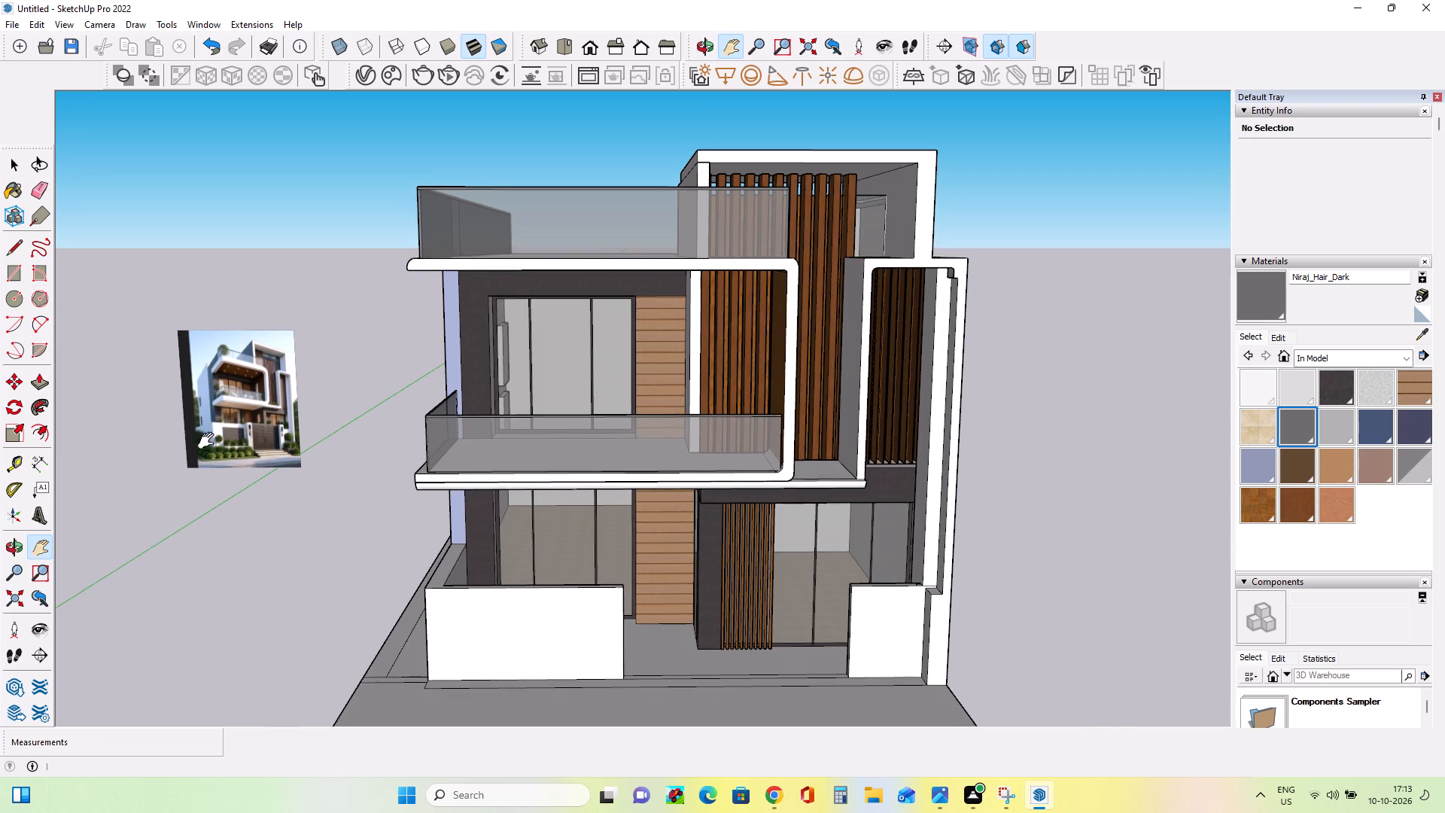
scroll(223, 443, "up", 2)
scroll(250, 450, "down", 2)
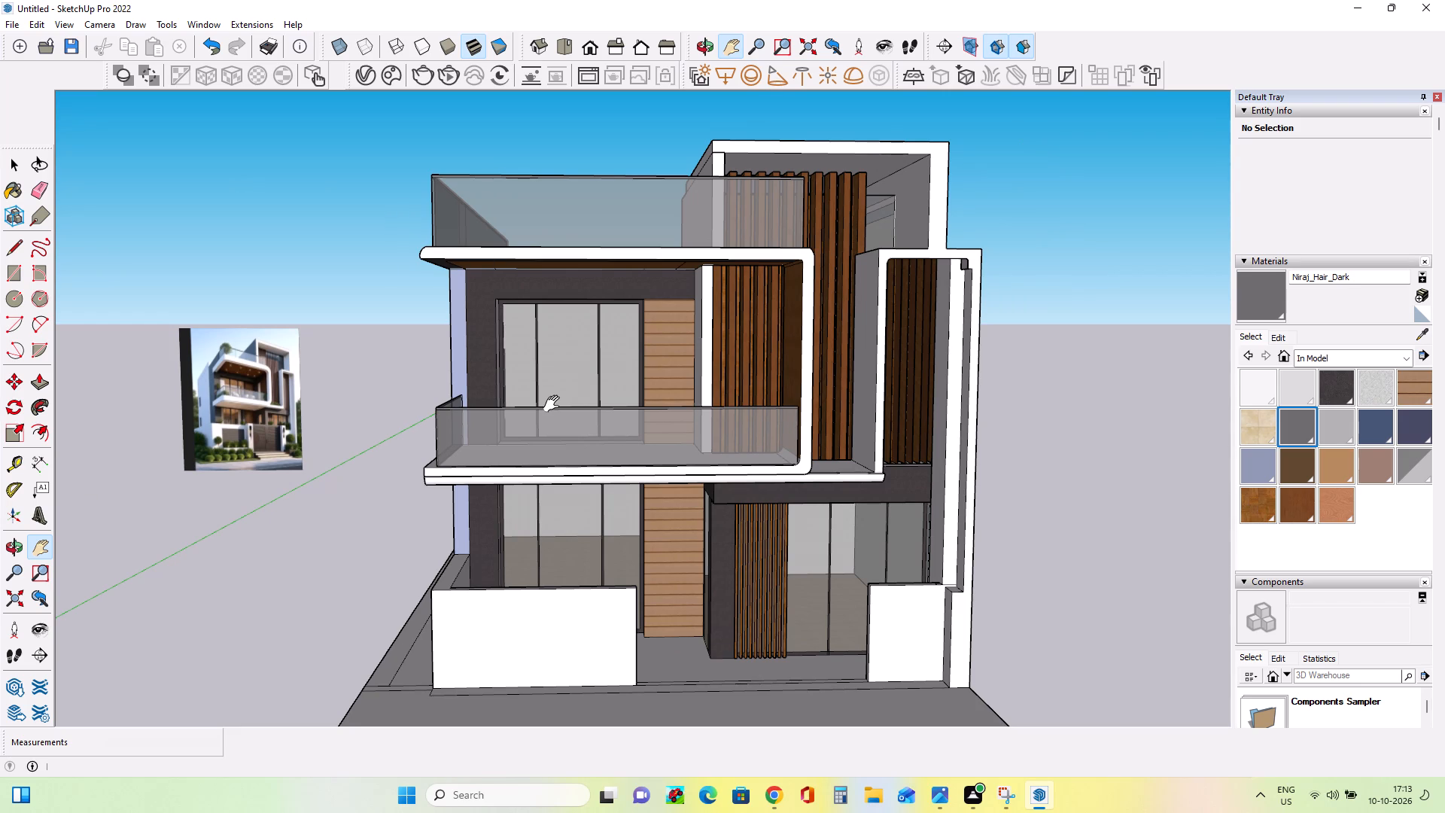
middle_click_drag(580, 429, 617, 375)
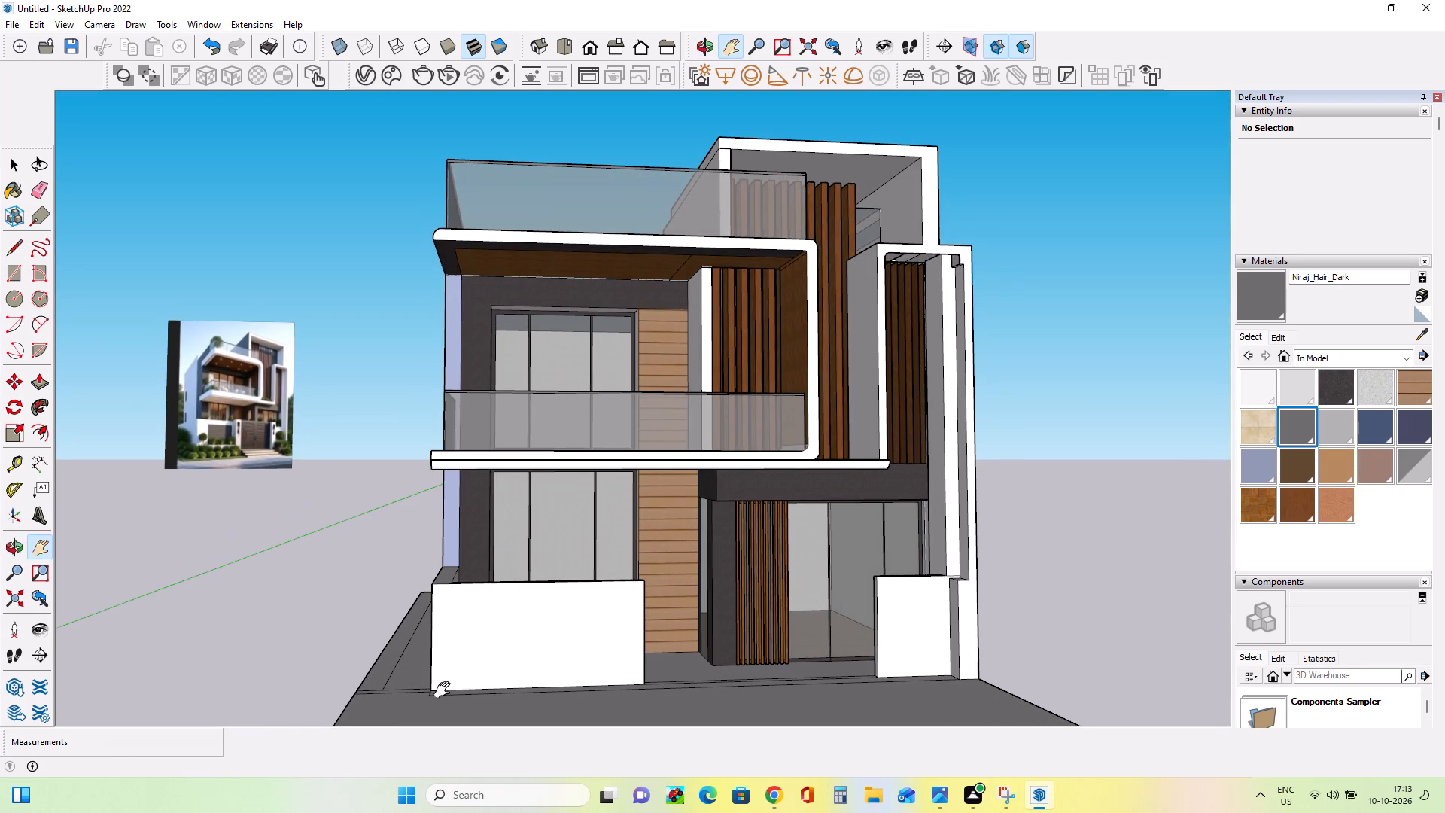
scroll(446, 690, "down", 3)
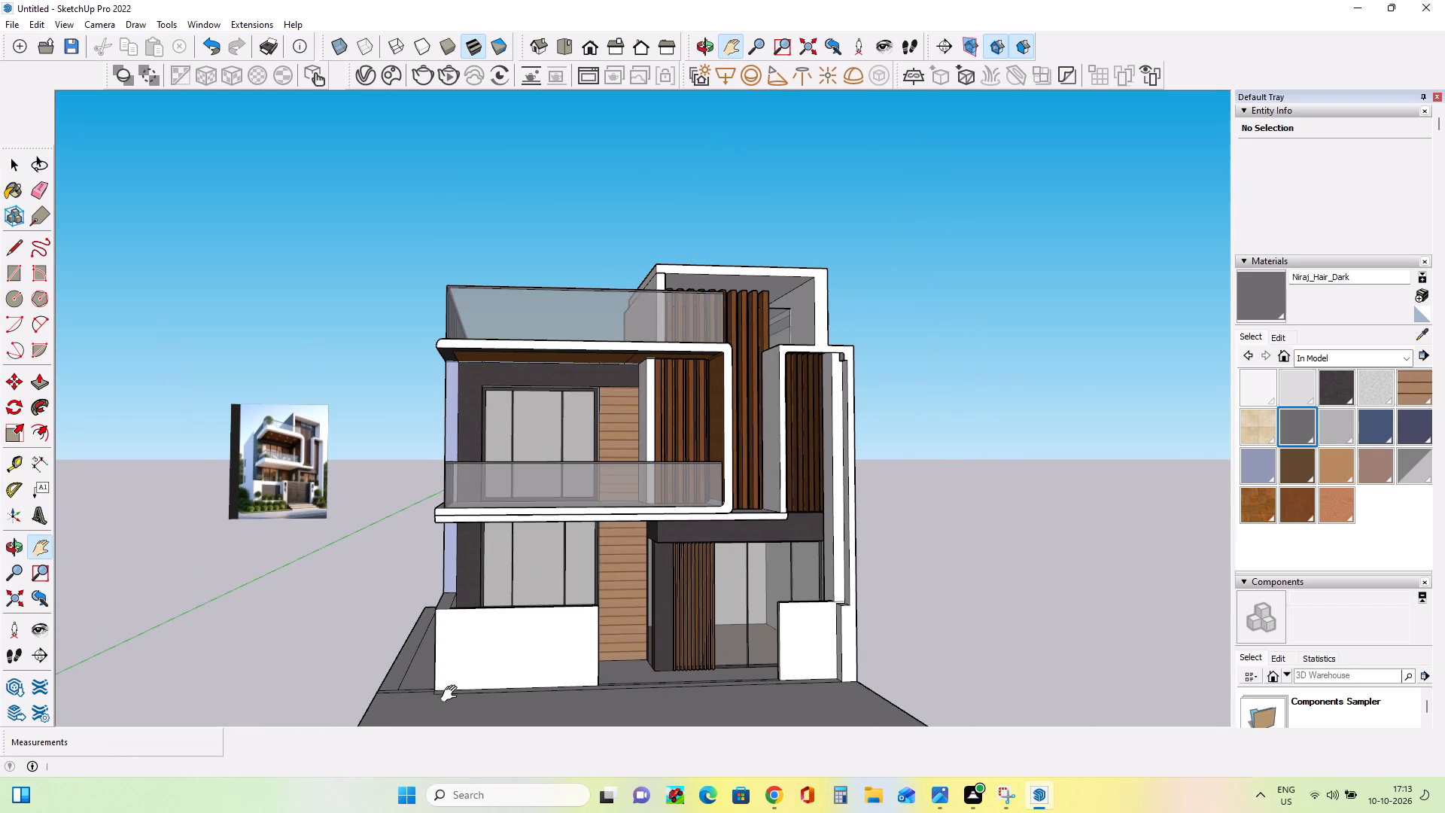
middle_click_drag(458, 653, 461, 645)
left_click_drag(461, 645, 475, 569)
scroll(540, 632, "up", 5)
middle_click_drag(545, 632, 550, 647)
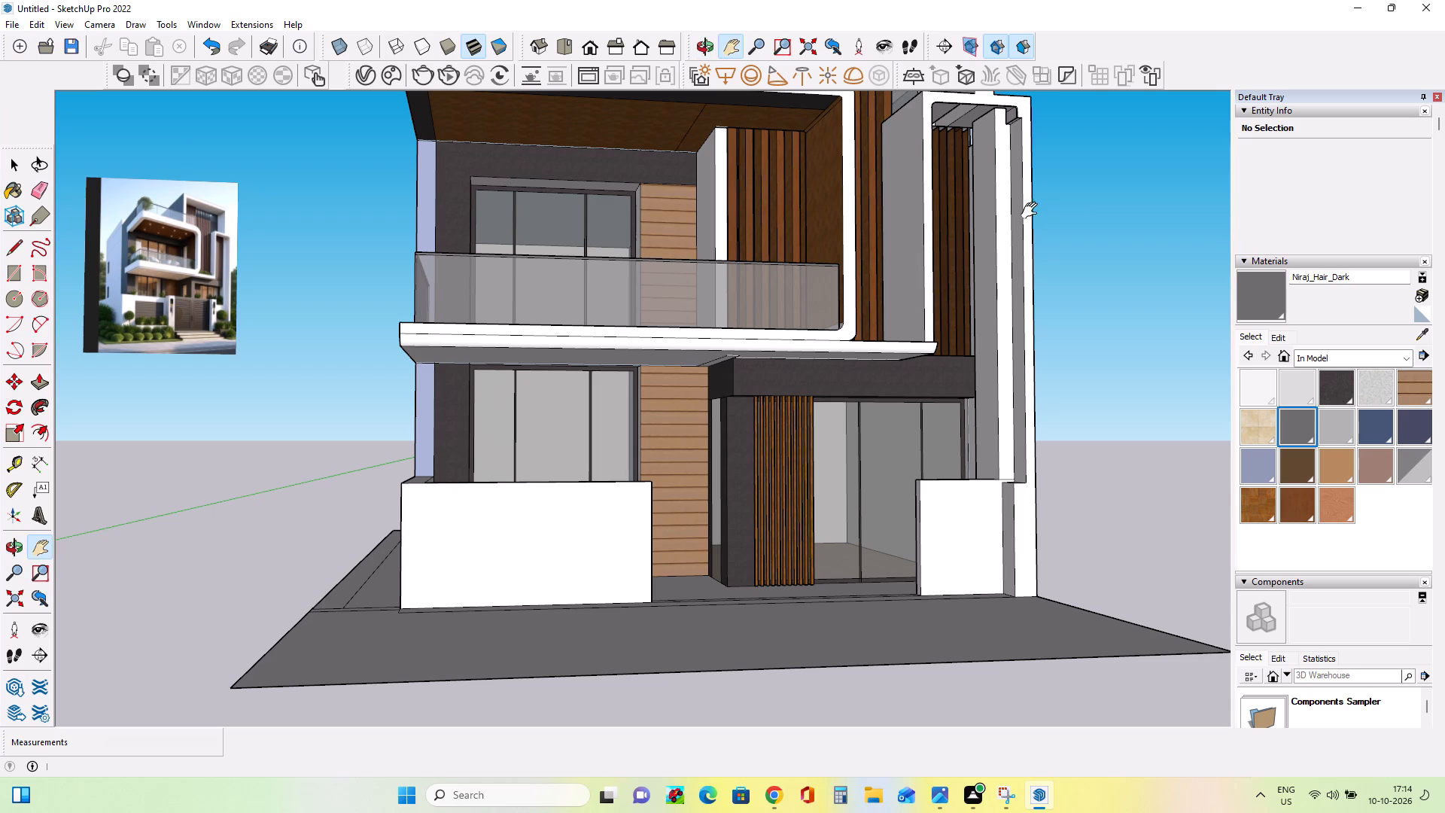
left_click_drag(736, 251, 753, 330)
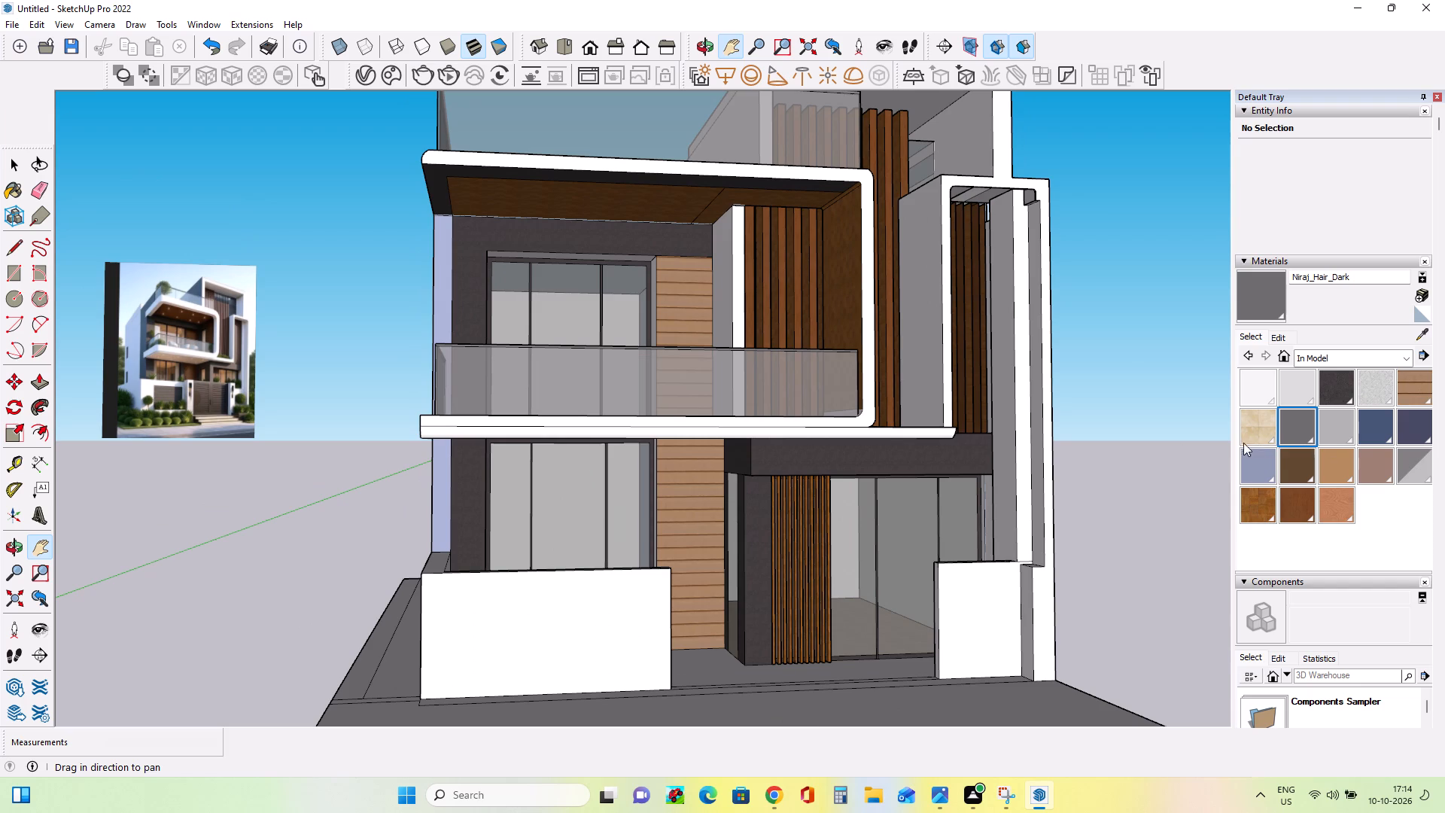
Paint the dark border around the wooden ceiling under the upper projecting slab with Field Square Tile.
left_click(1252, 425)
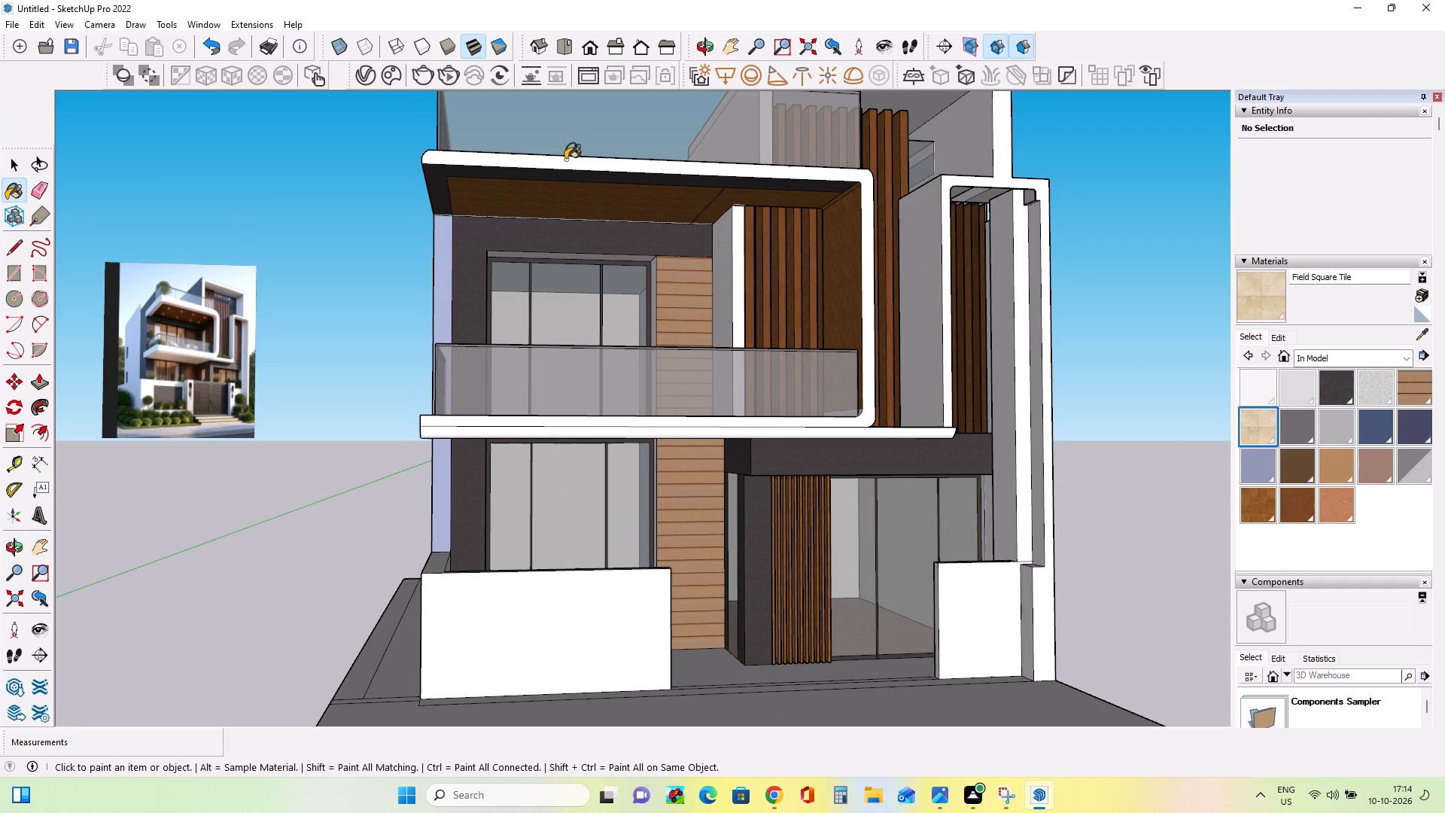
middle_click_drag(583, 245, 595, 166)
left_click(594, 160)
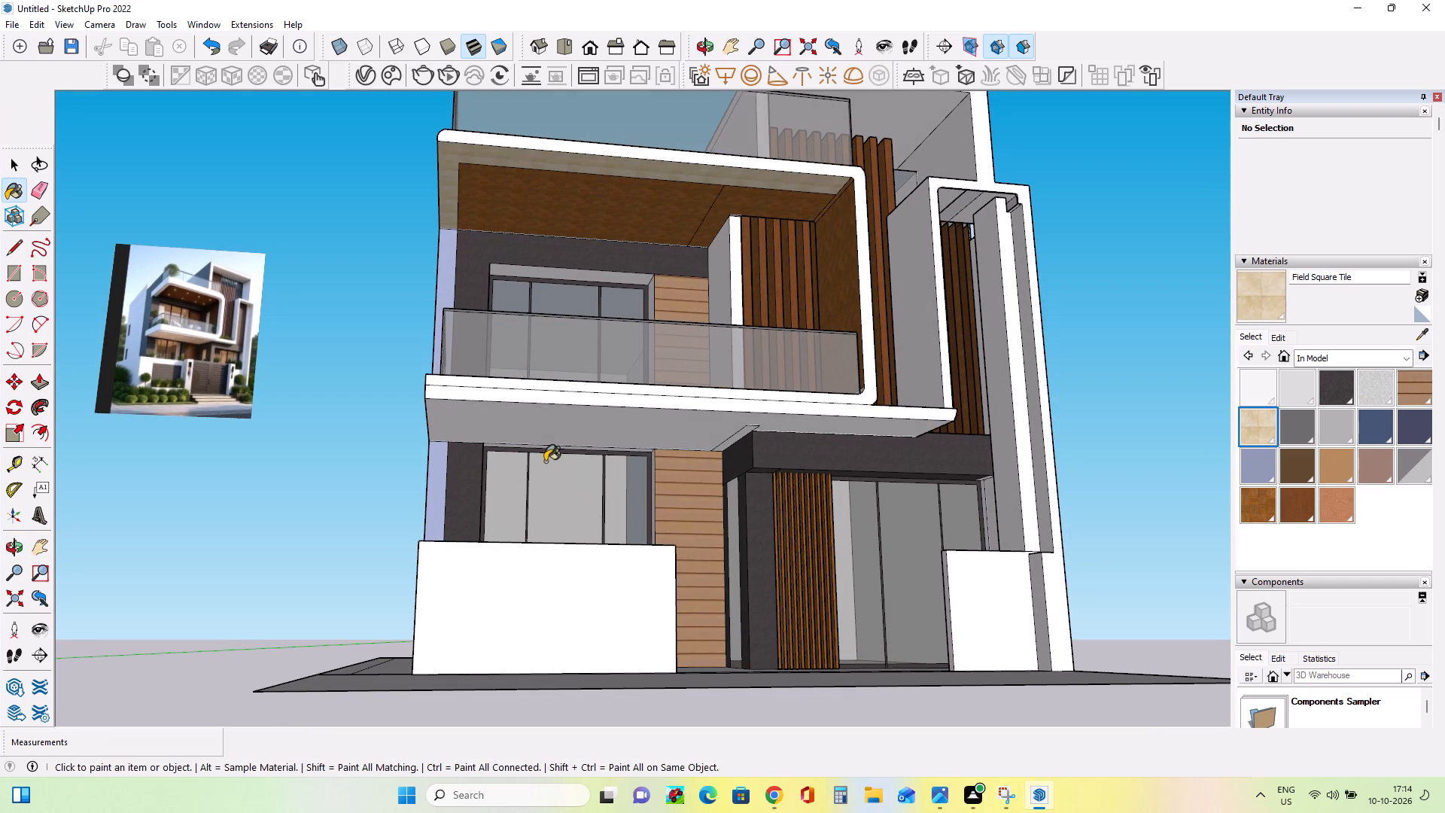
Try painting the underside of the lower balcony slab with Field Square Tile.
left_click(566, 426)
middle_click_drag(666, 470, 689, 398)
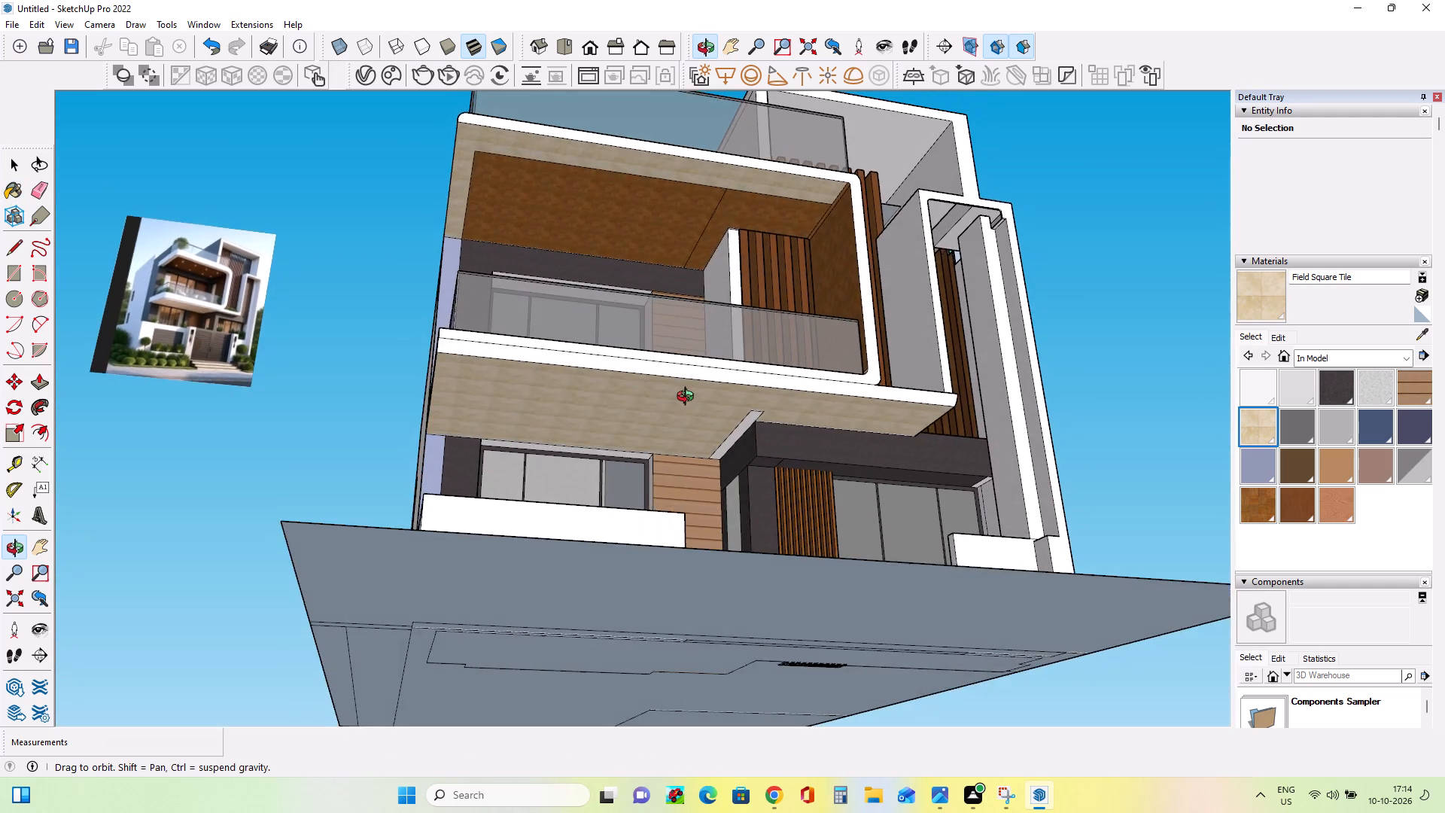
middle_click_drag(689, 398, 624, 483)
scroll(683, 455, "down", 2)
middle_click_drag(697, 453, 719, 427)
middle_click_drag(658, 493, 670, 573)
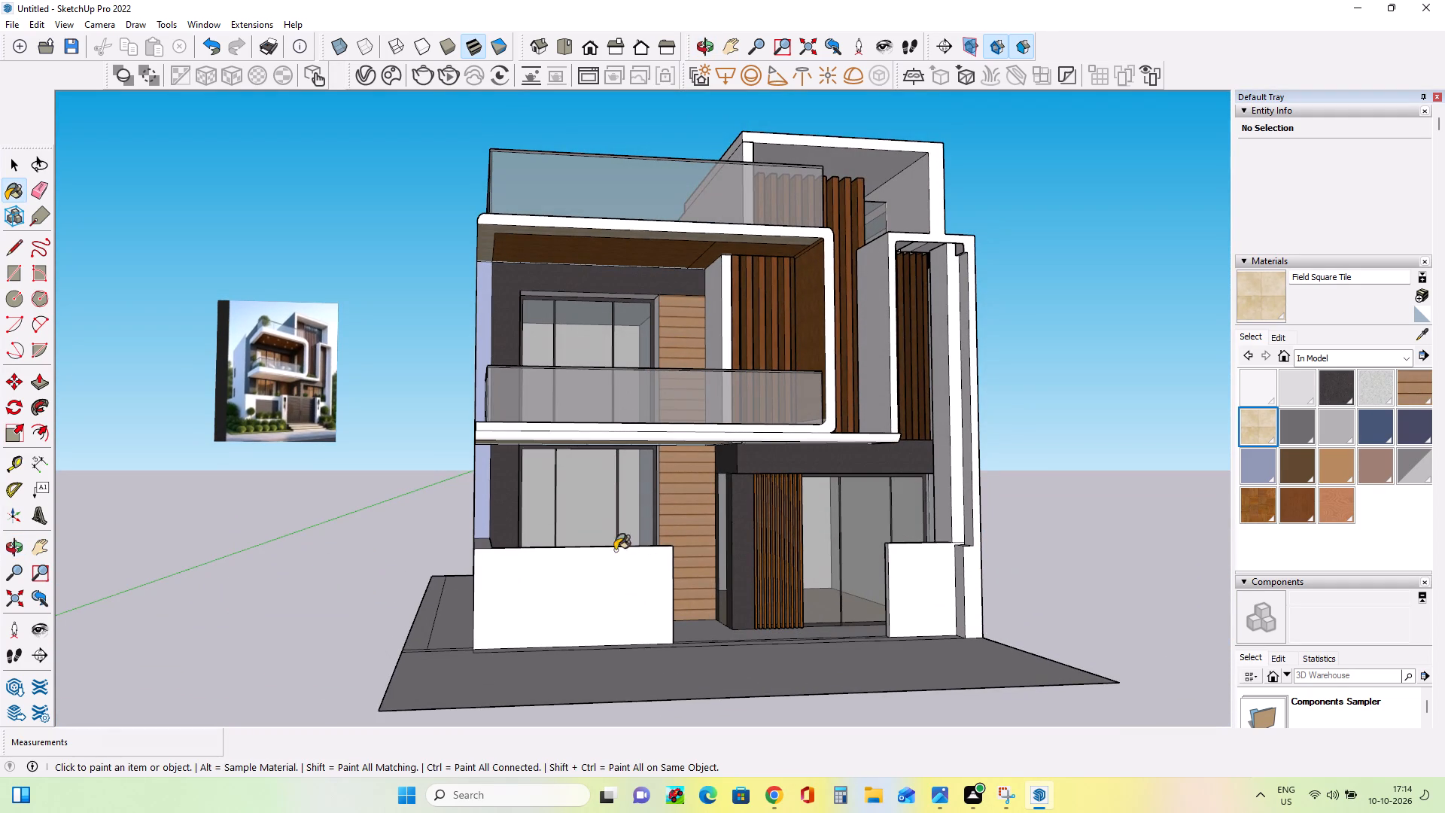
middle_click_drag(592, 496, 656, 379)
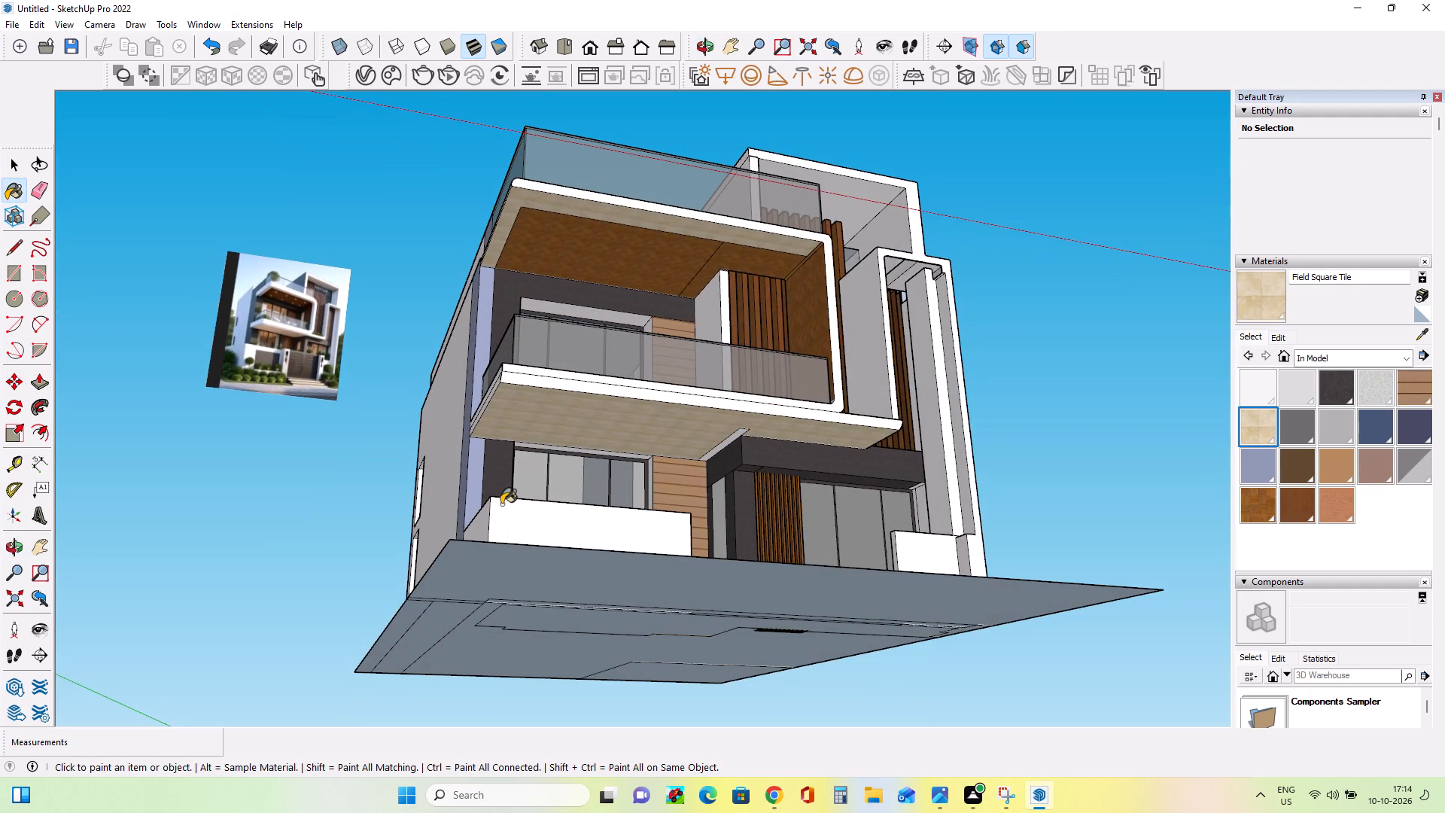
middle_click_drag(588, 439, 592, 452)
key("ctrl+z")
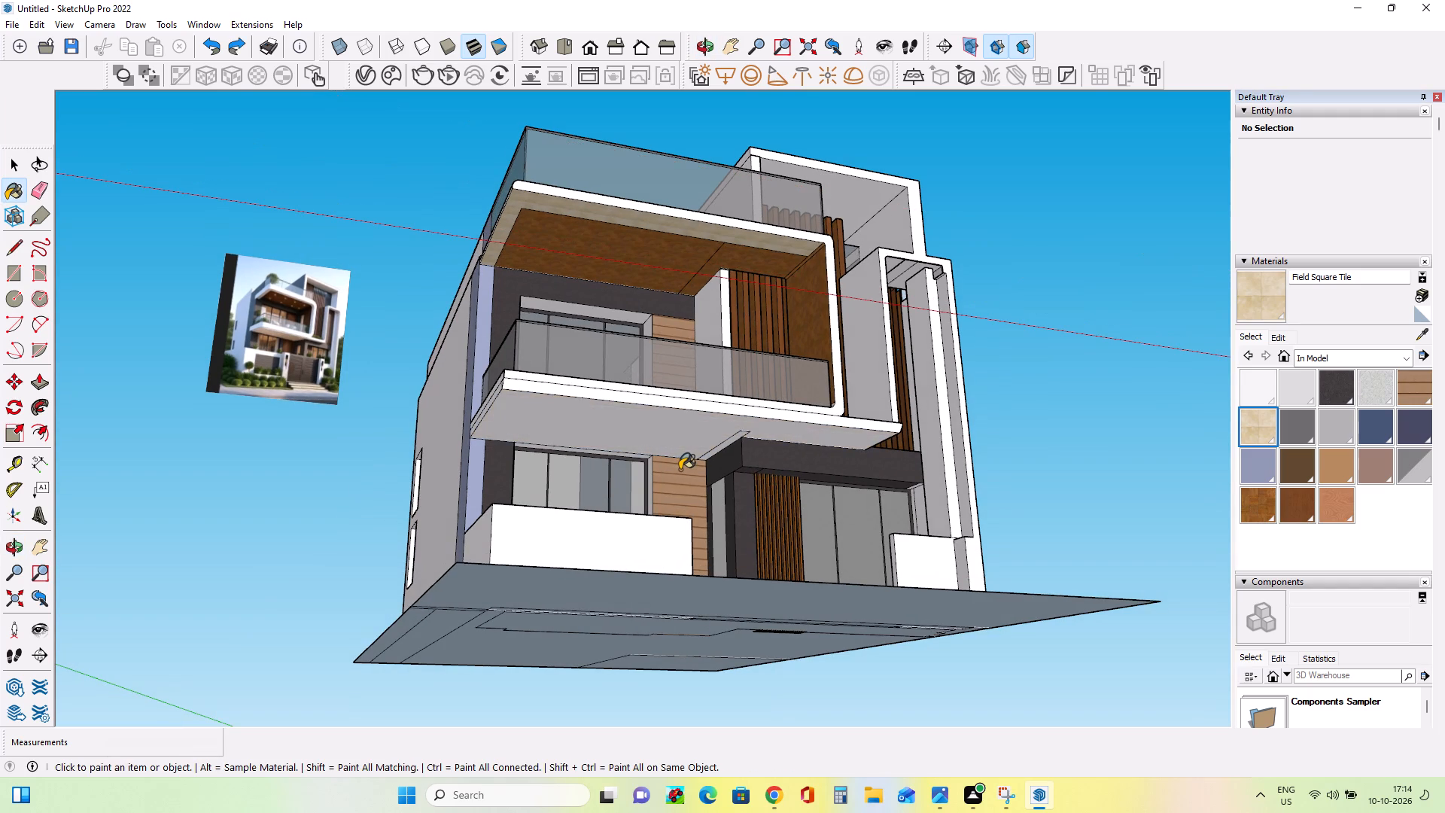
Erase the stray edges on the lower balcony slab's underside beside the corner of the dark entrance beam.
scroll(760, 441, "up", 7)
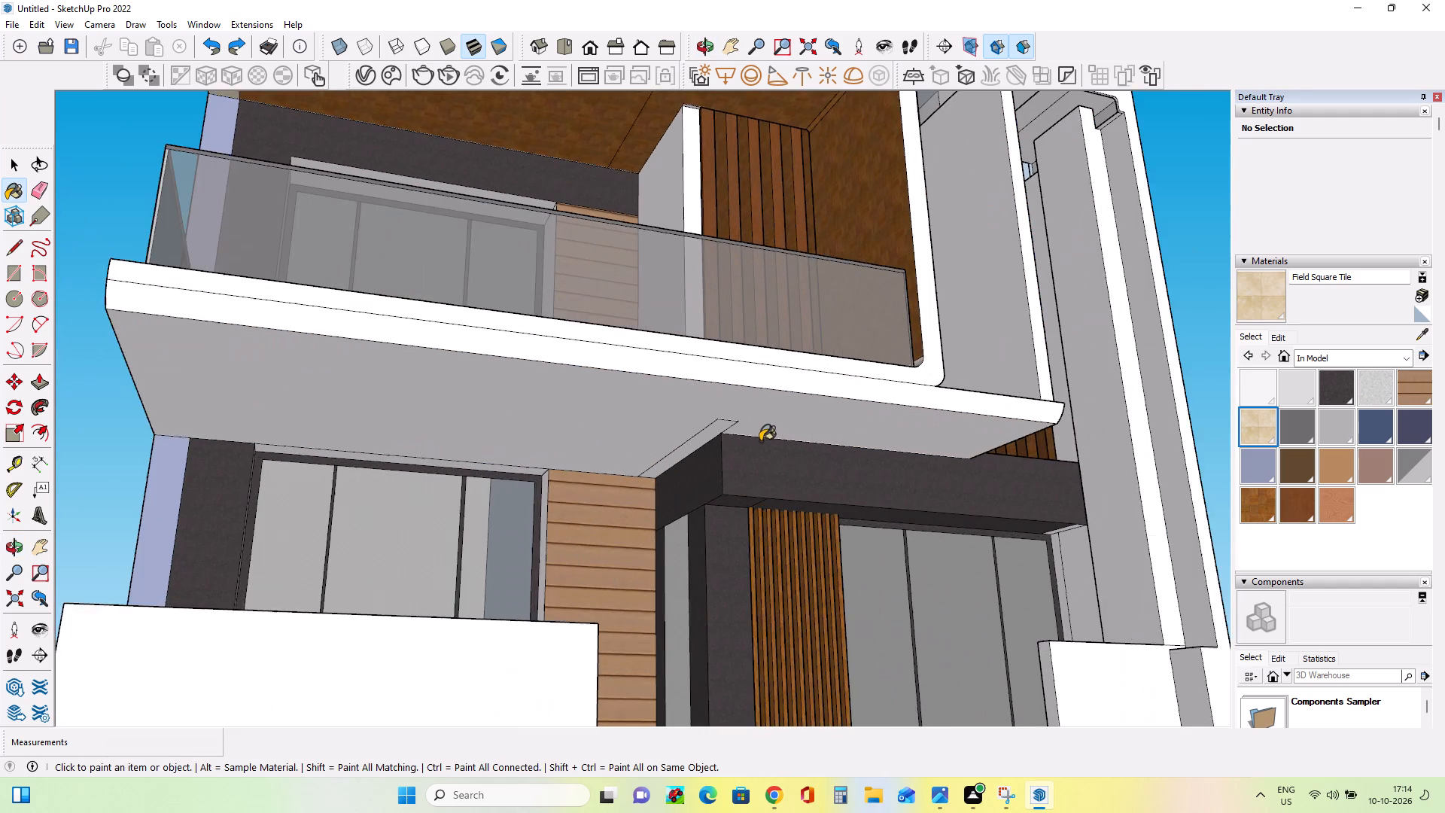
scroll(760, 441, "up", 2)
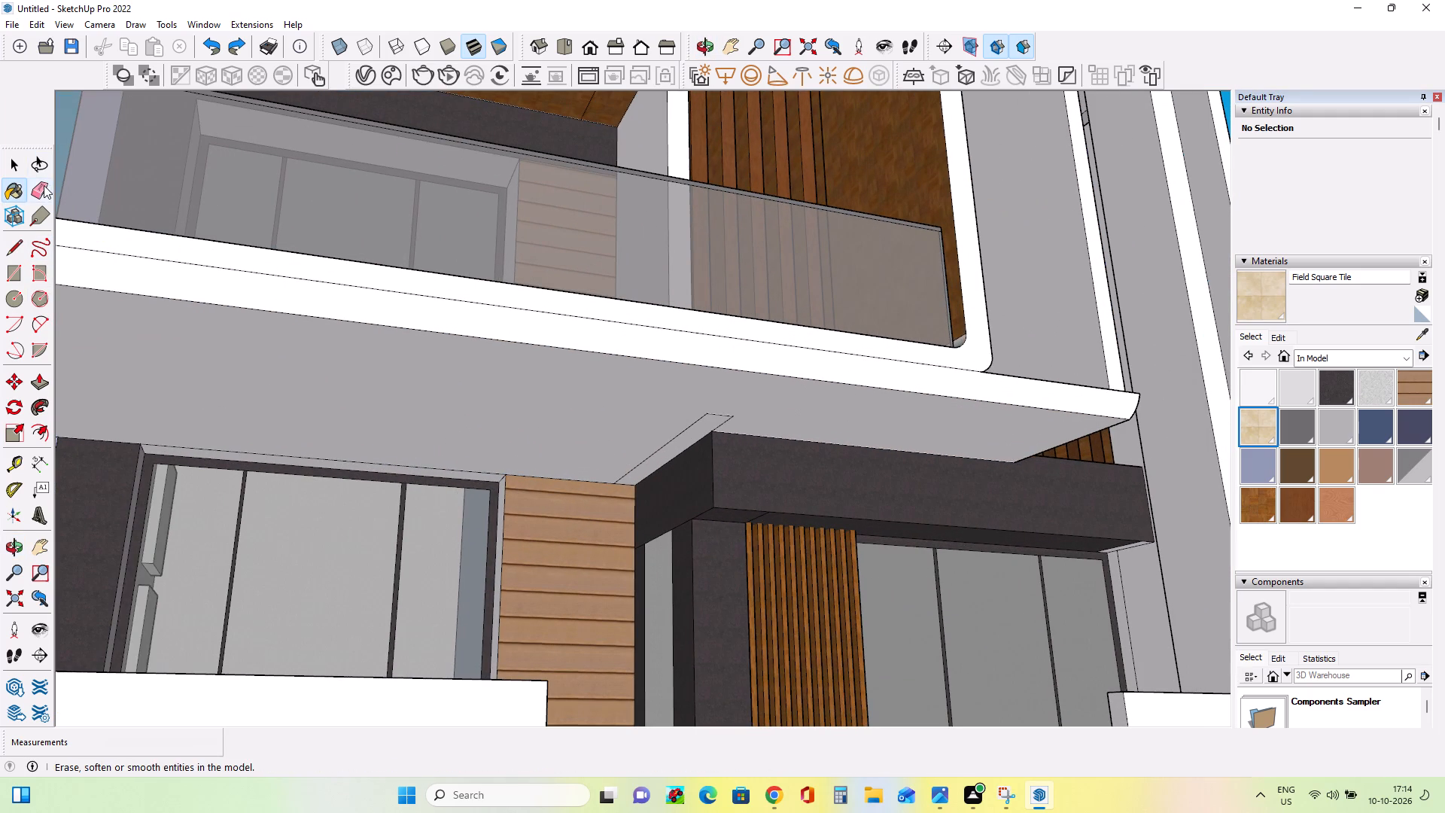
left_click(44, 185)
left_click(703, 418)
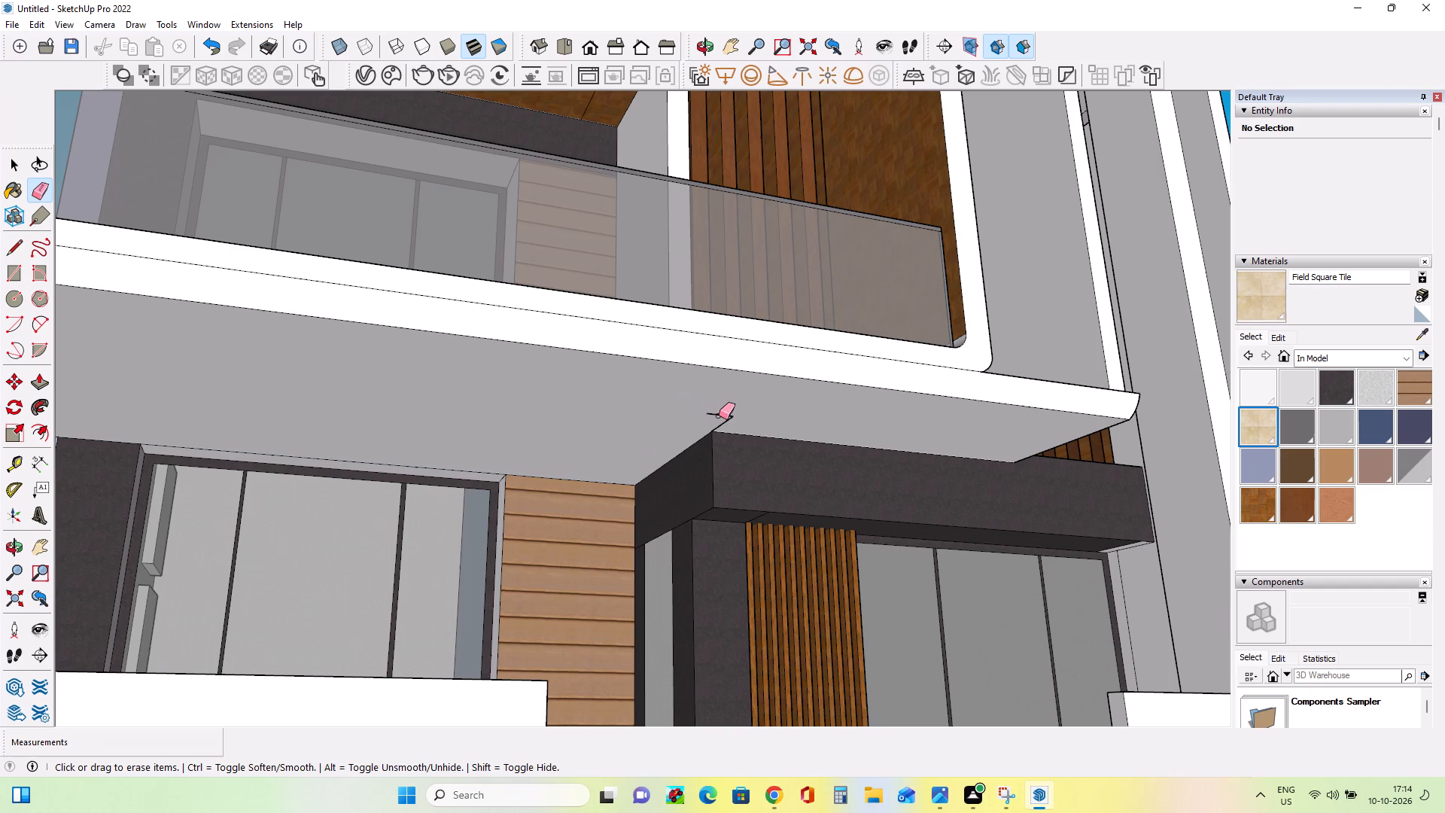
left_click(720, 414)
left_click(726, 425)
left_click(726, 422)
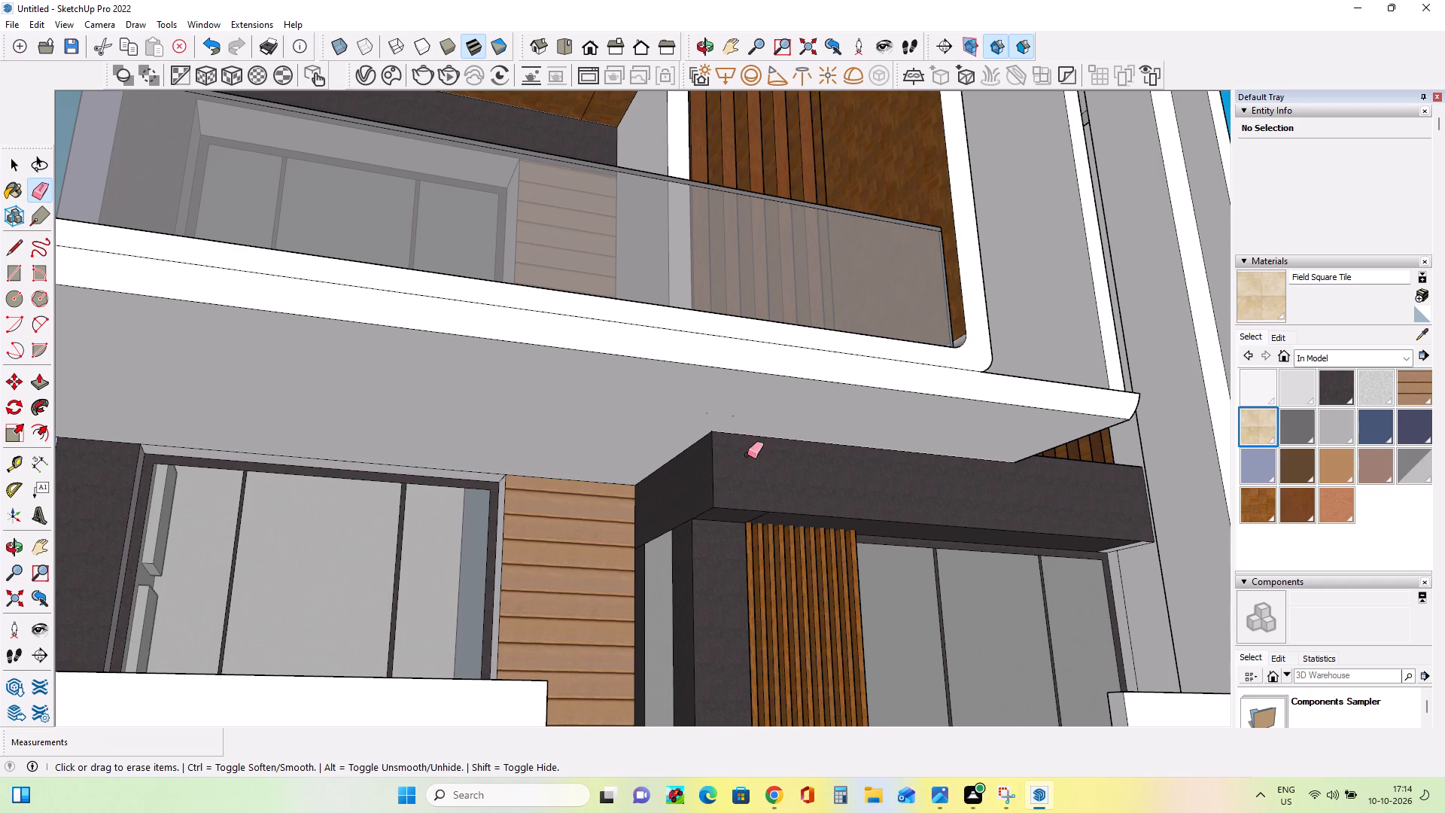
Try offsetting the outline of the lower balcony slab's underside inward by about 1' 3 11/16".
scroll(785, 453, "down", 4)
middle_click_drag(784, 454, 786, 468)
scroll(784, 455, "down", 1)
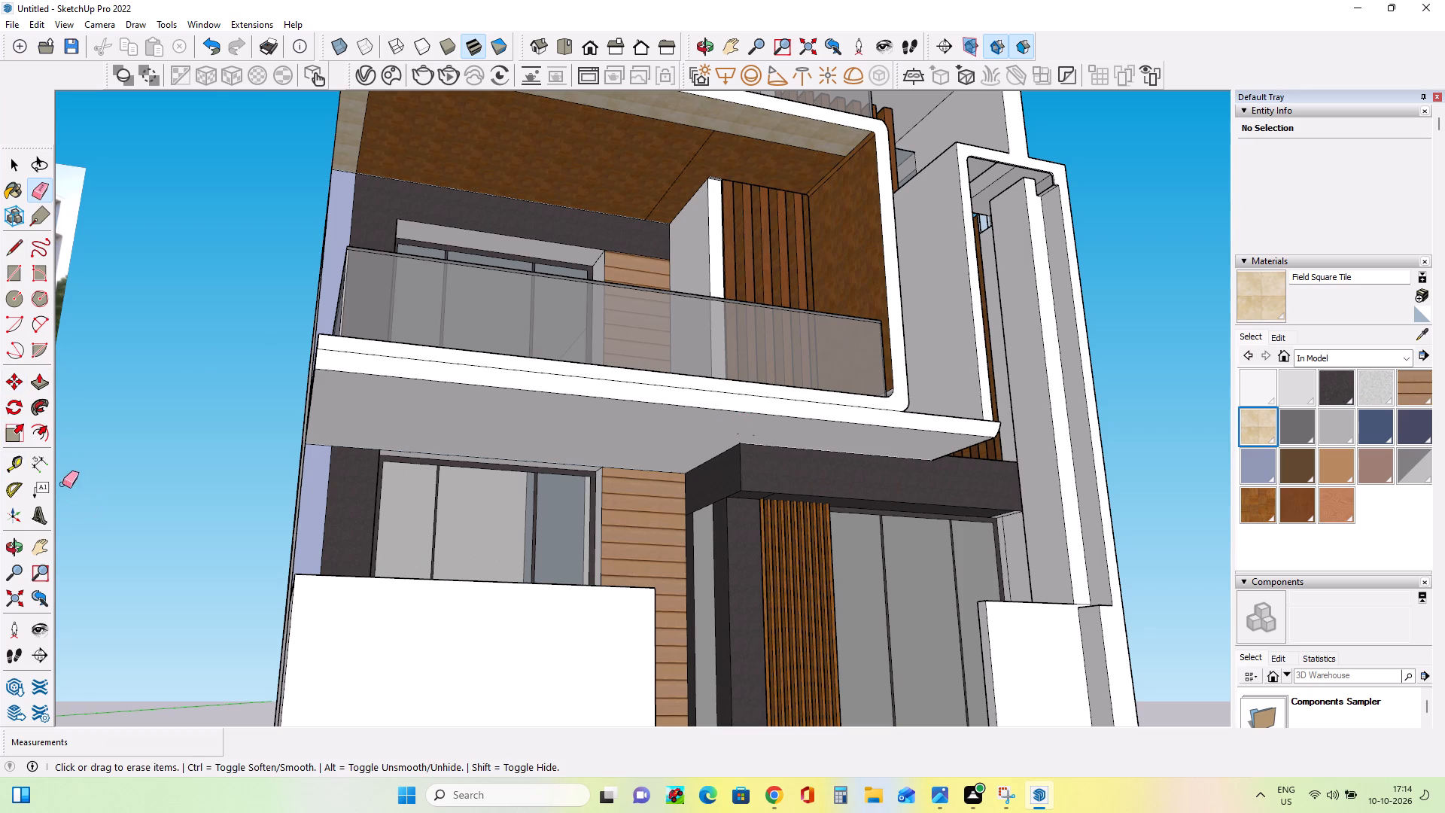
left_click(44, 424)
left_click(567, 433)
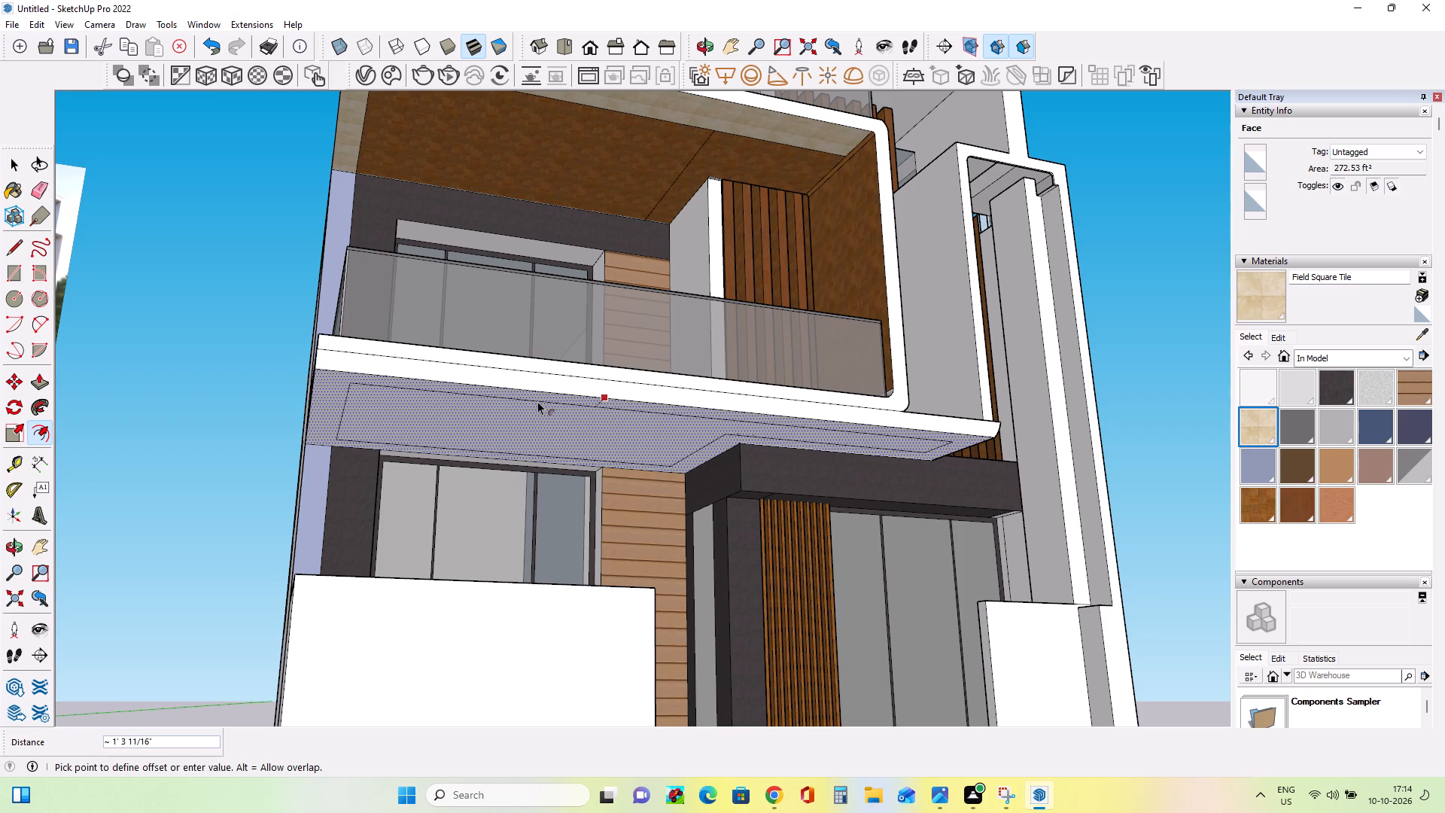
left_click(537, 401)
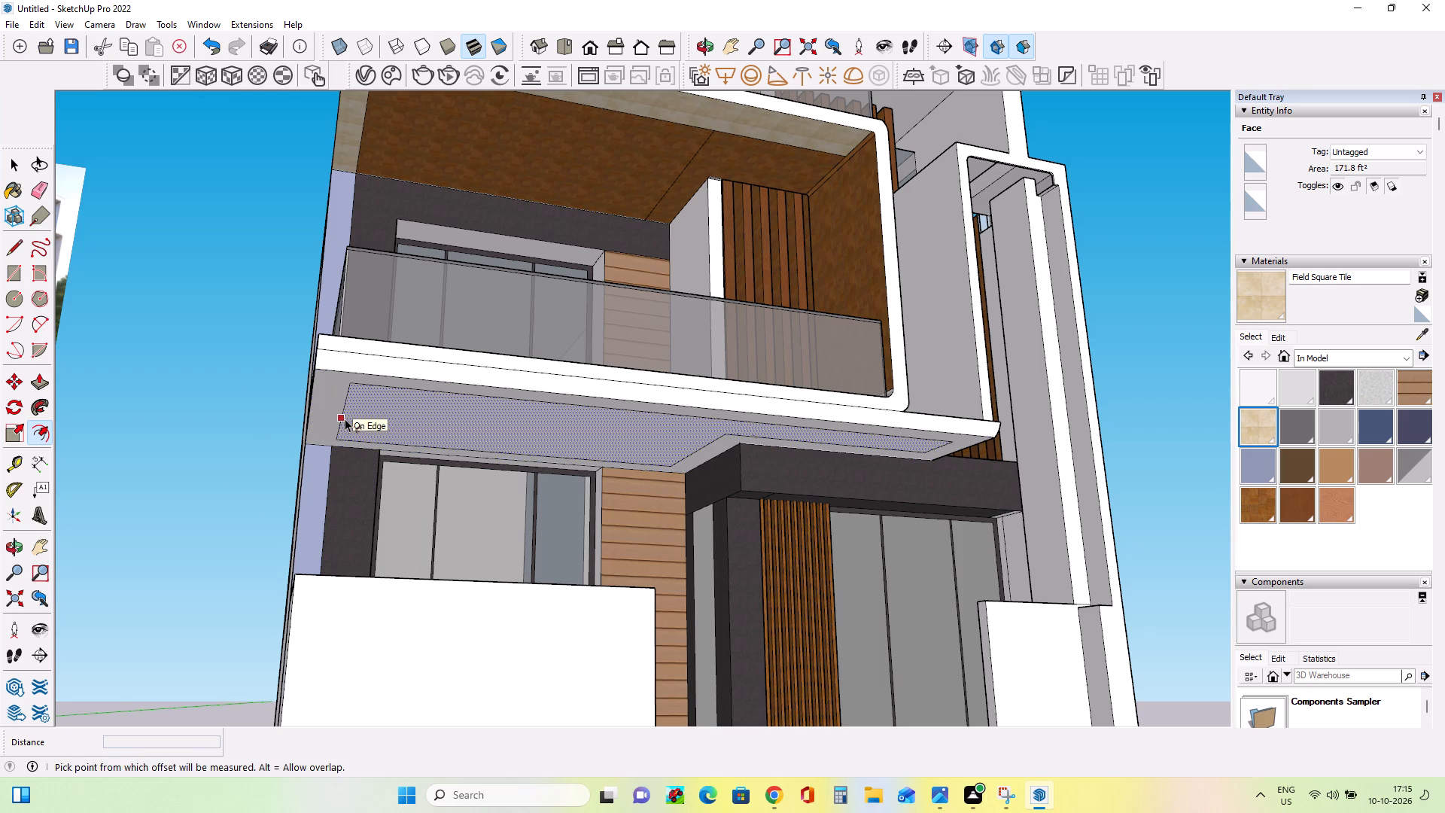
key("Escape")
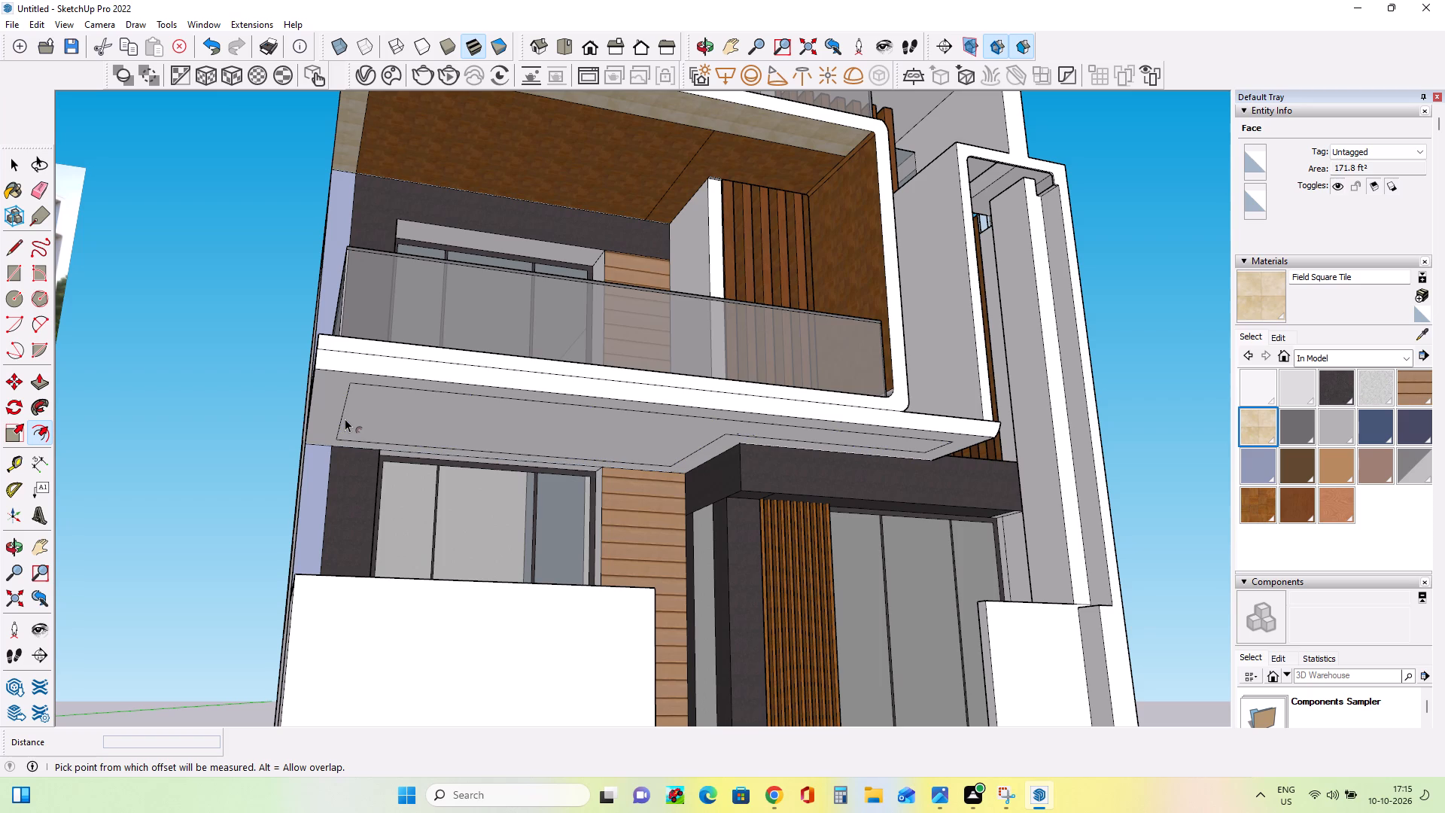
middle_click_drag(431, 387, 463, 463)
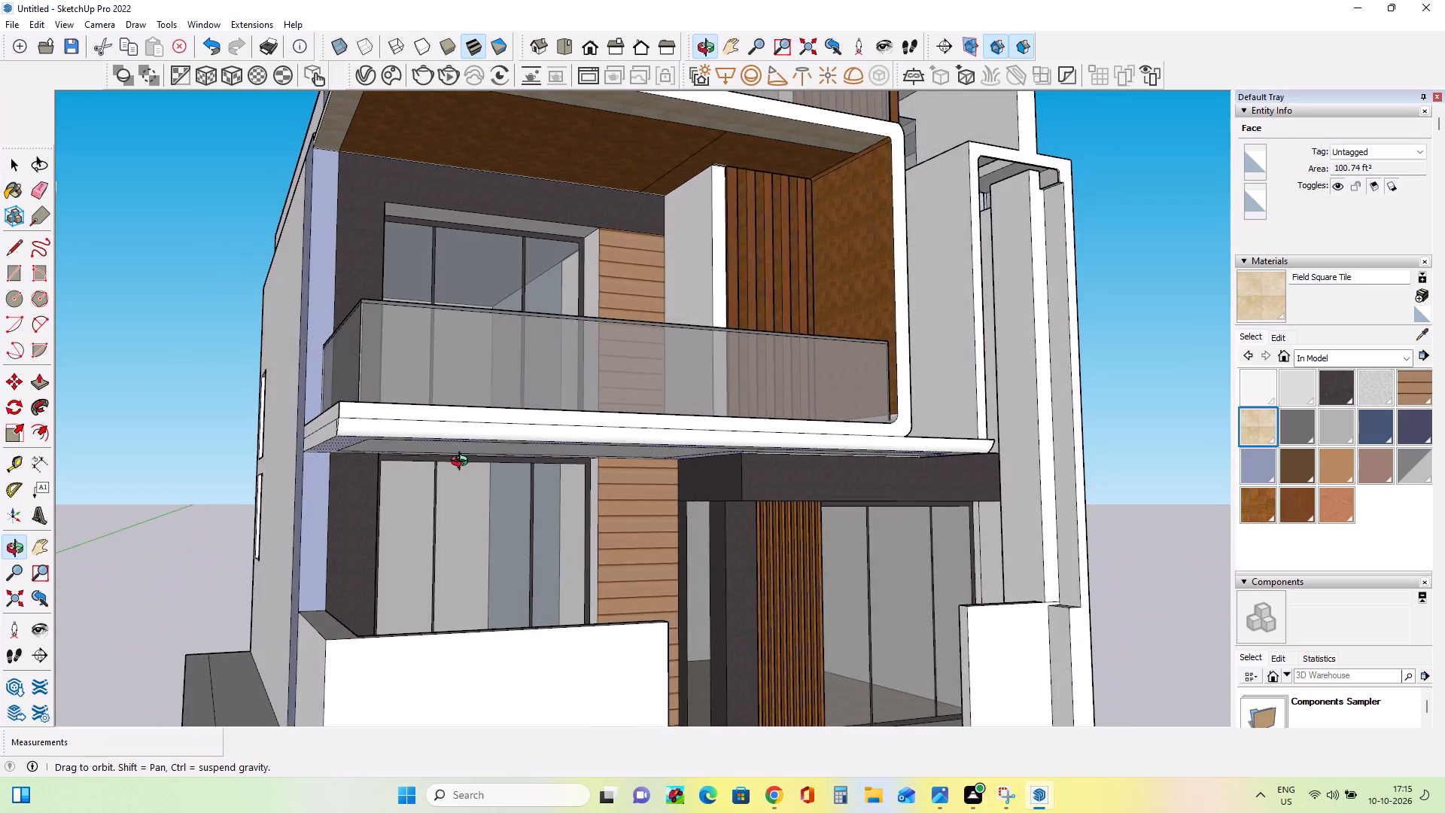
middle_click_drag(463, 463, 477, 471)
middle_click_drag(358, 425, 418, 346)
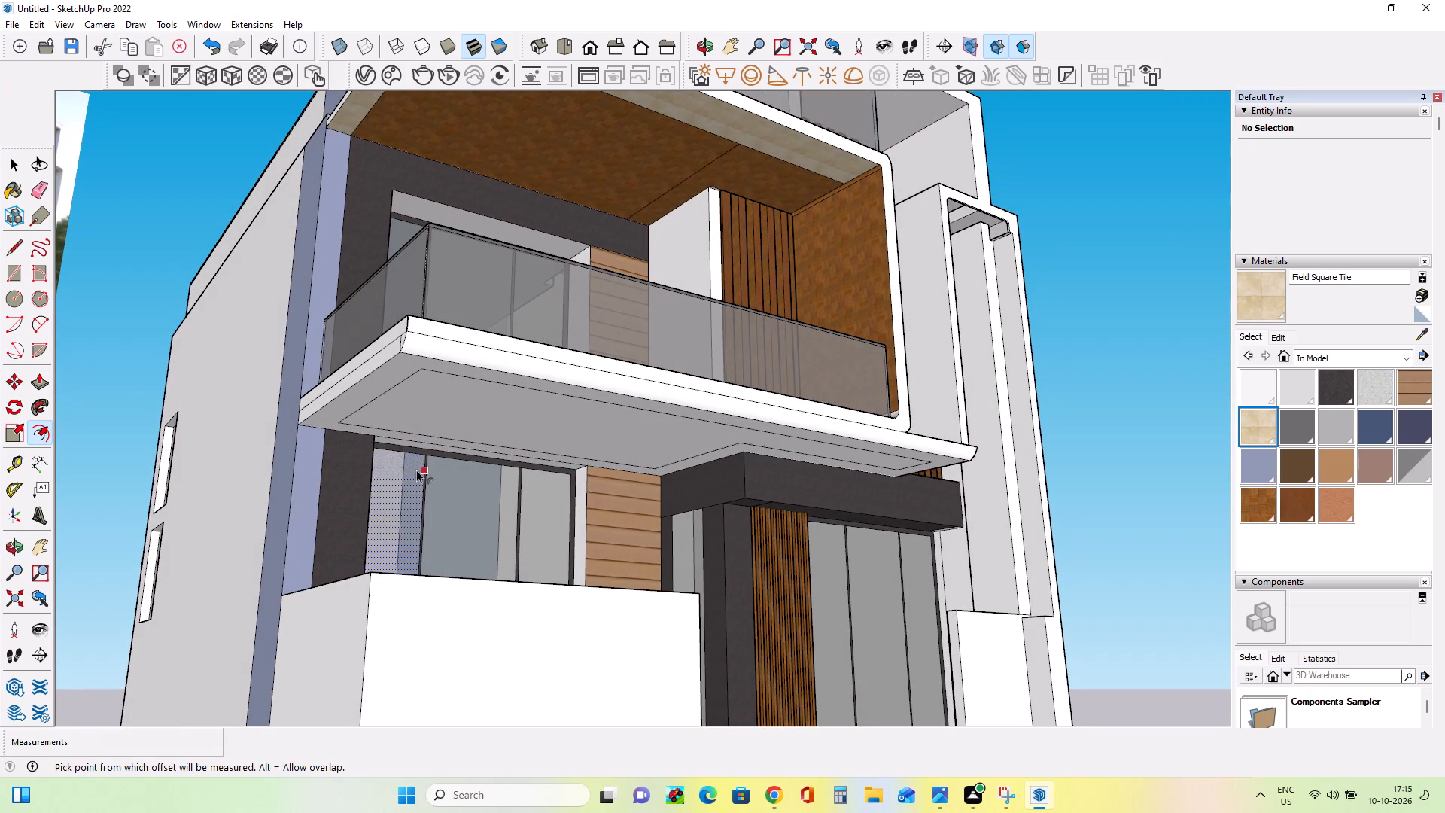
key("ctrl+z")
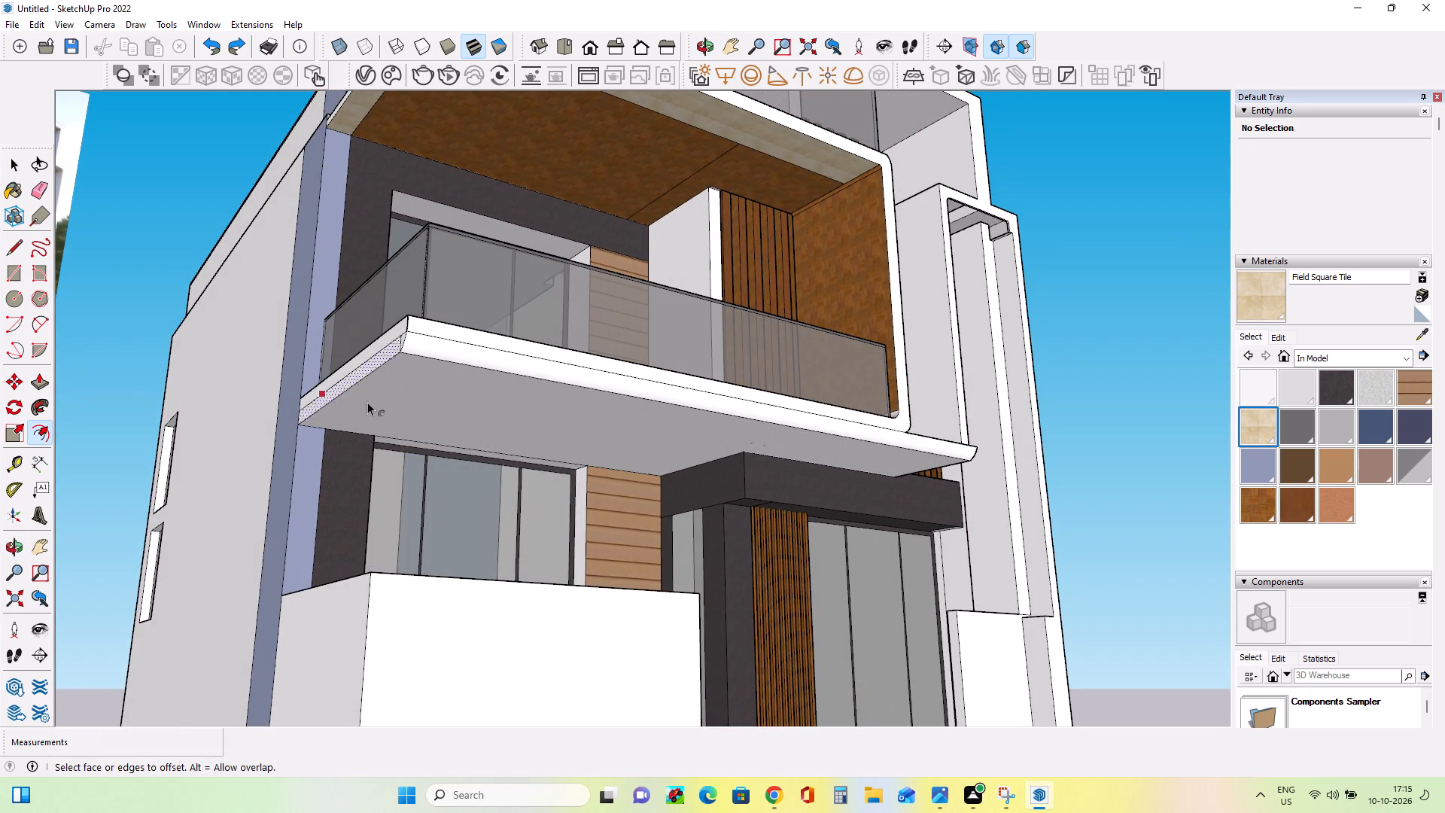
Paint the whole underside of the lower balcony slab with Field Square Tile.
left_click(1259, 434)
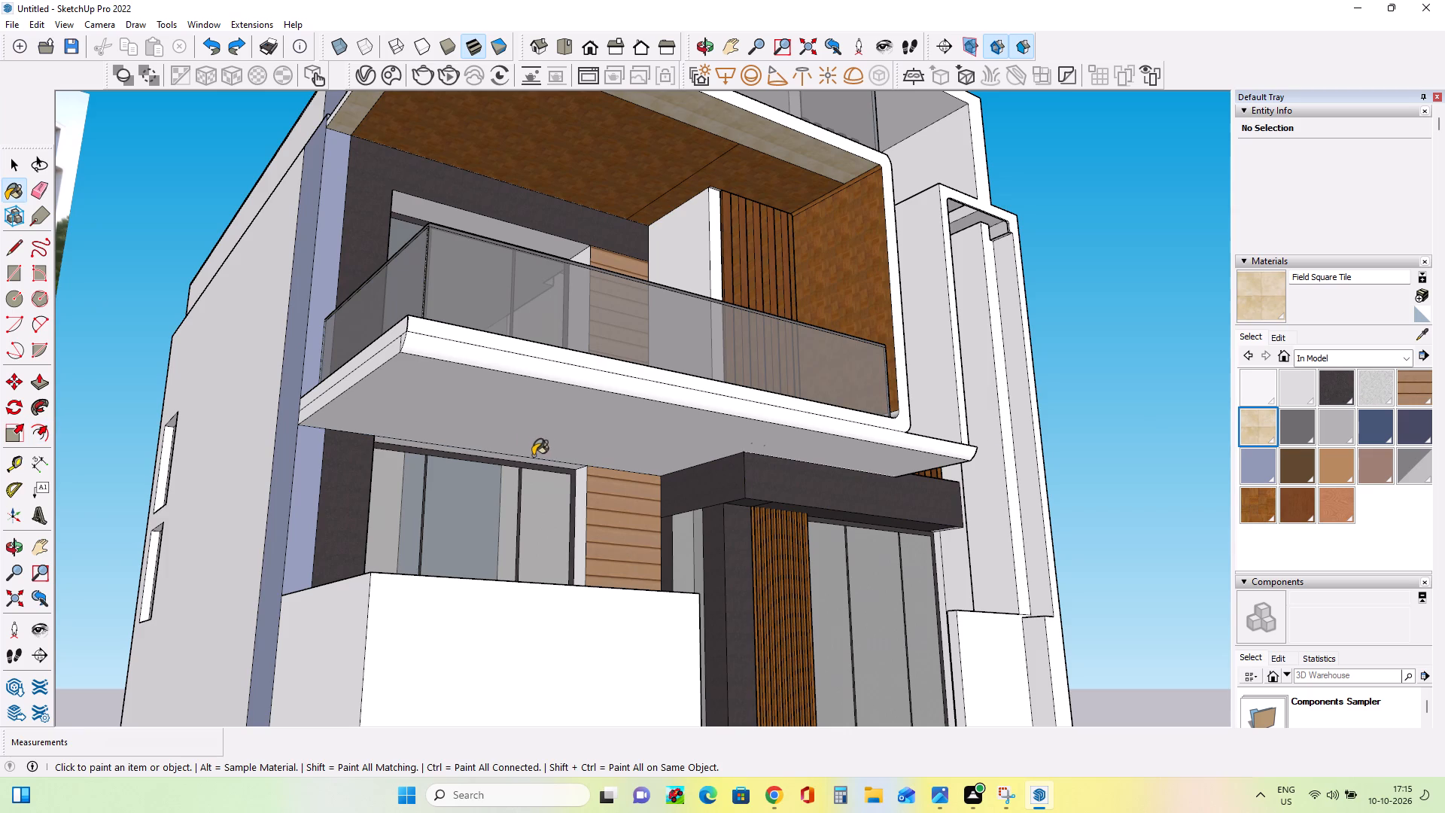
left_click(531, 426)
Examine the tiled slab undersides and the whole house from below, the side corner and the front against the reference image.
middle_click_drag(649, 427, 544, 413)
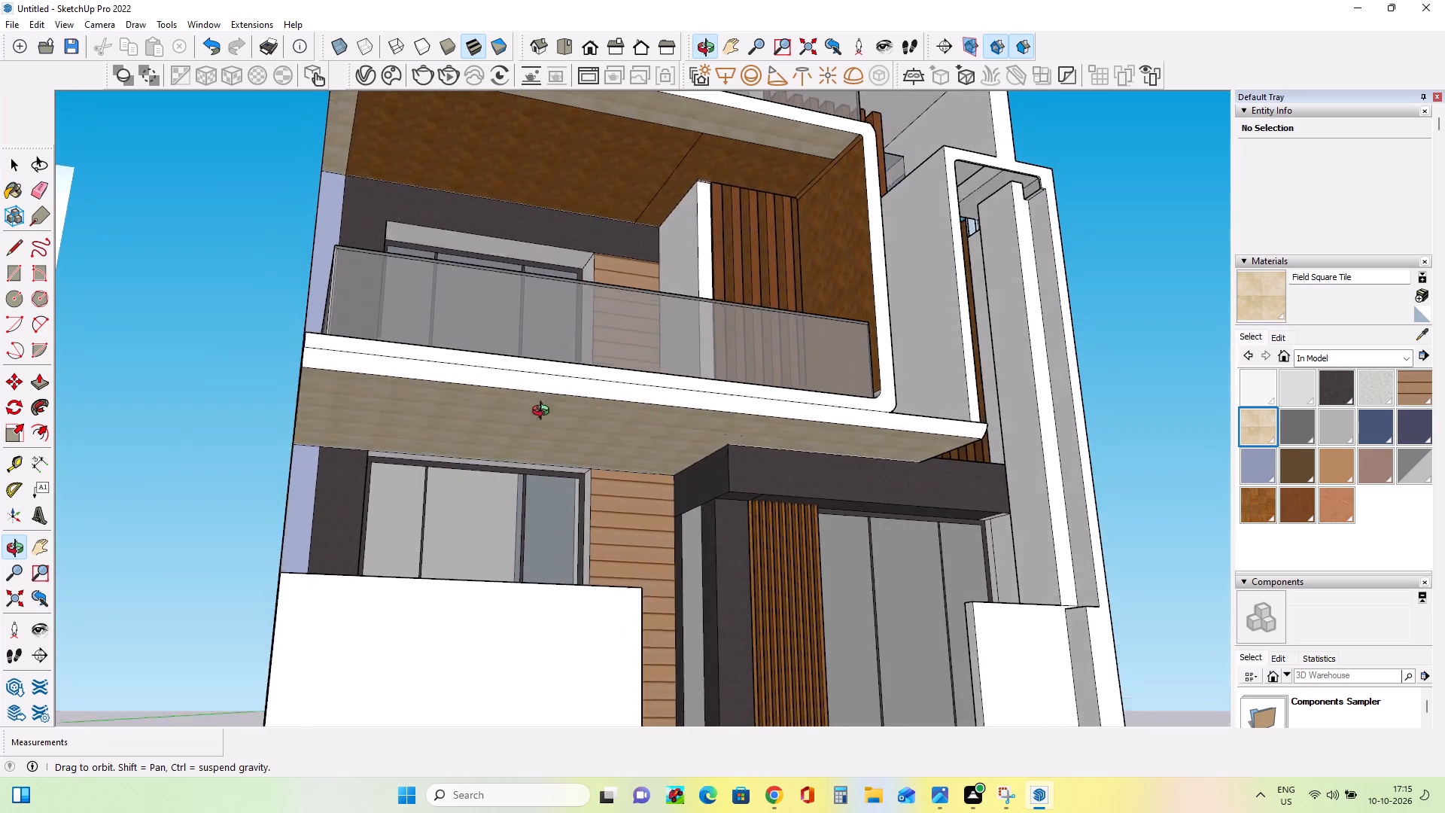
middle_click_drag(544, 413, 544, 410)
scroll(688, 403, "down", 8)
middle_click_drag(771, 413, 771, 446)
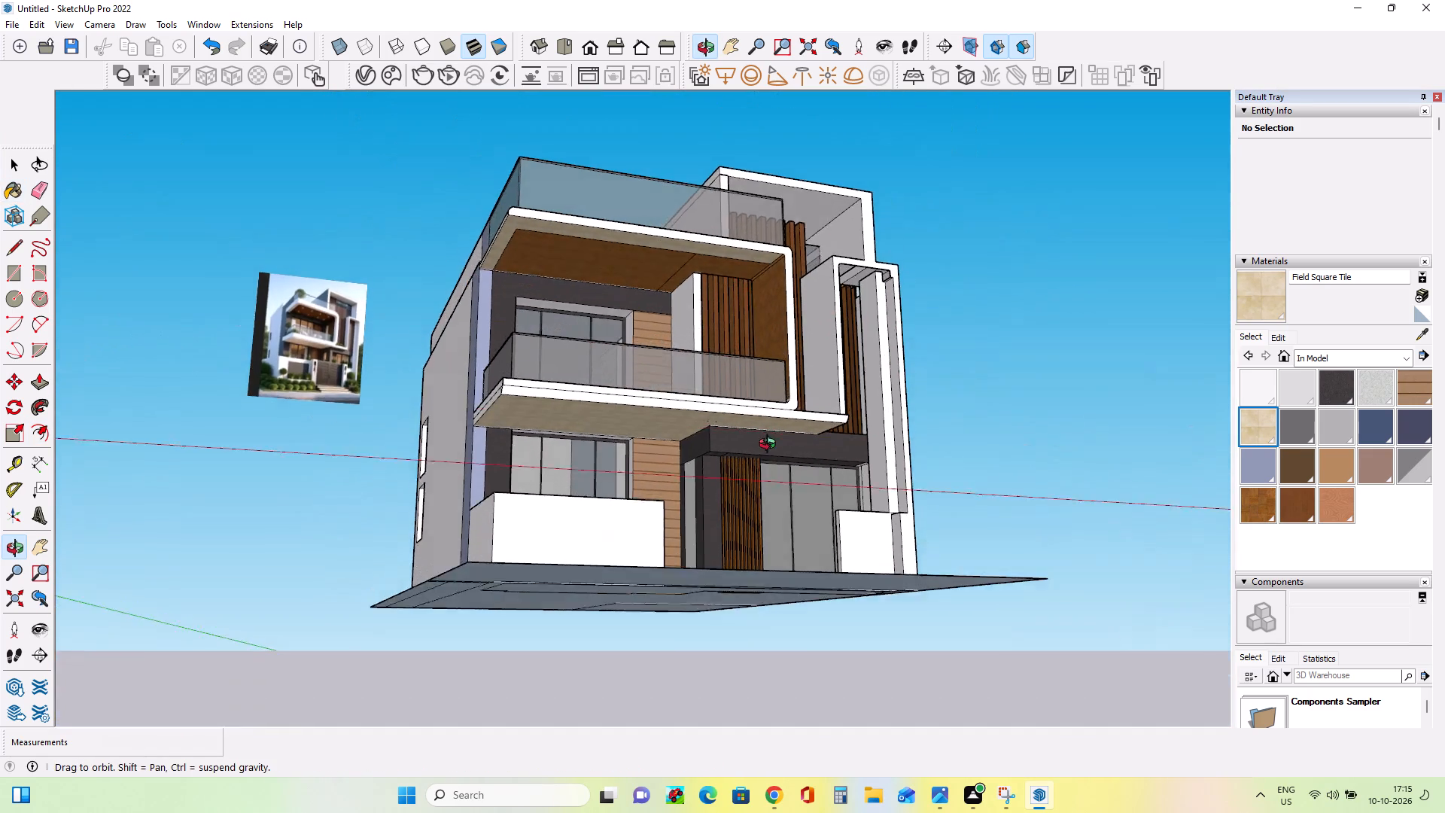
middle_click_drag(771, 446, 754, 277)
middle_click_drag(751, 357, 693, 677)
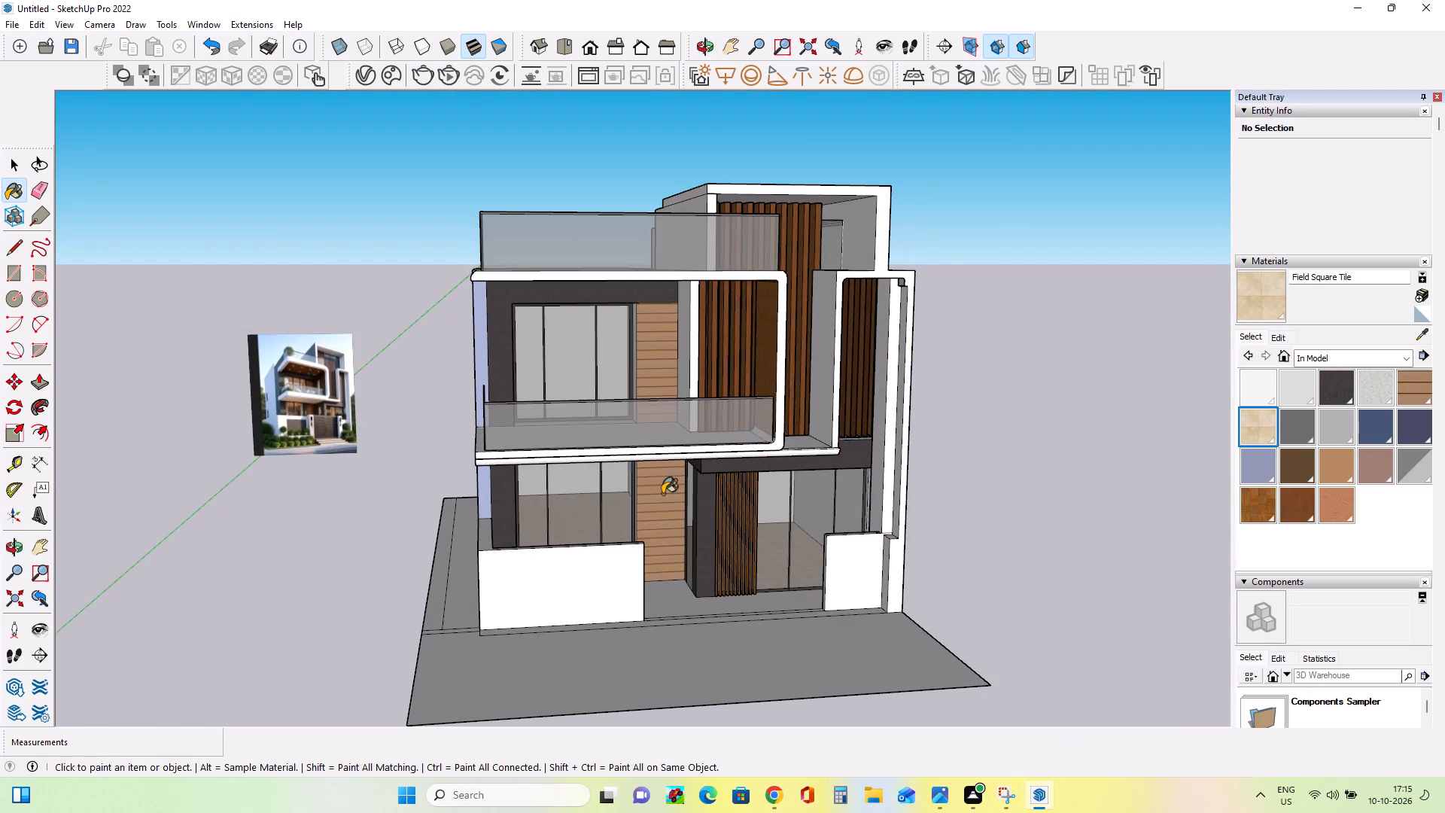
scroll(662, 493, "up", 3)
middle_click_drag(670, 523, 684, 481)
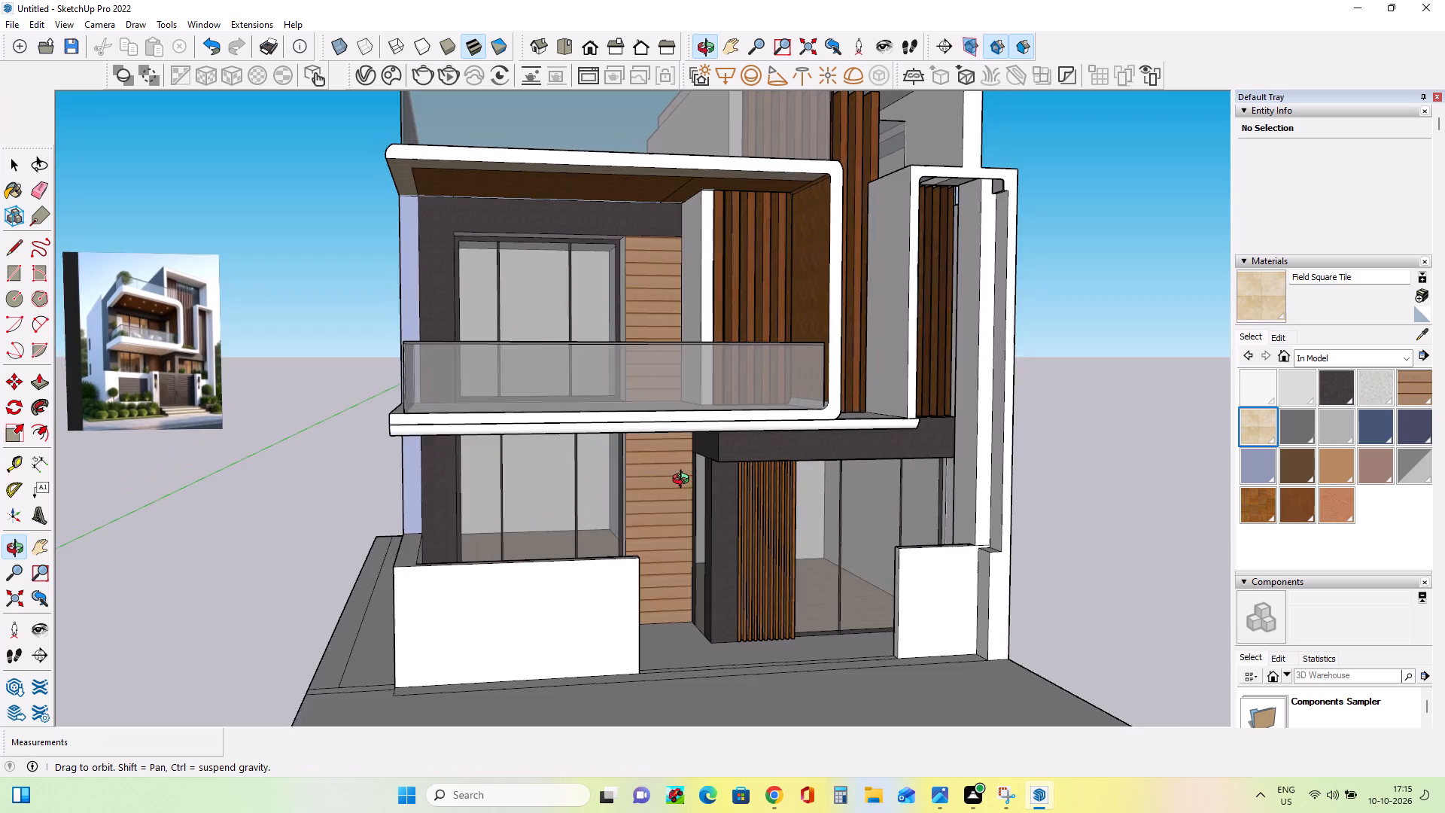
middle_click_drag(684, 481, 698, 467)
middle_click_drag(899, 543, 992, 522)
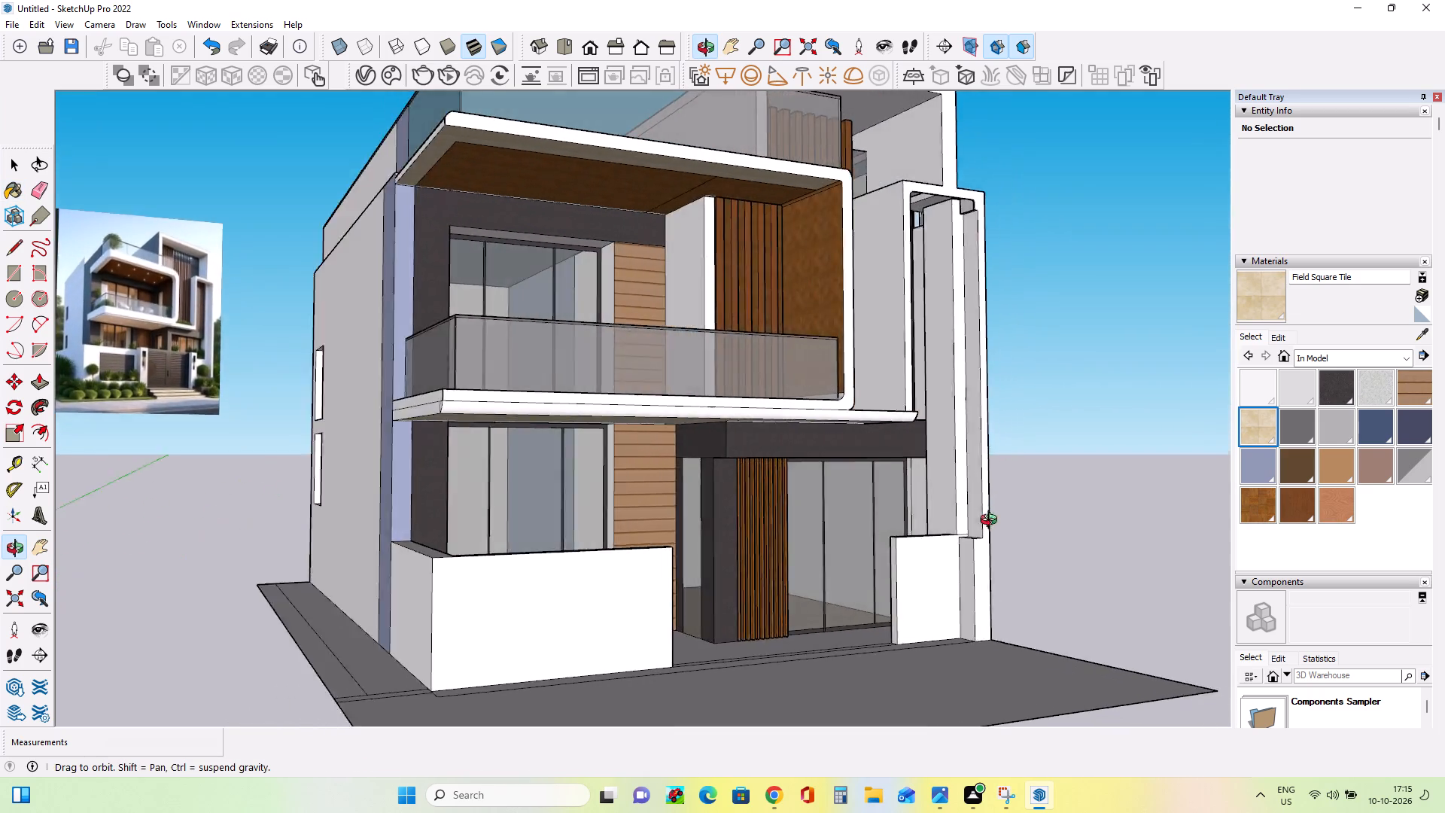
middle_click_drag(992, 522, 1089, 552)
middle_click_drag(683, 541, 747, 512)
scroll(552, 399, "up", 7)
scroll(581, 428, "down", 4)
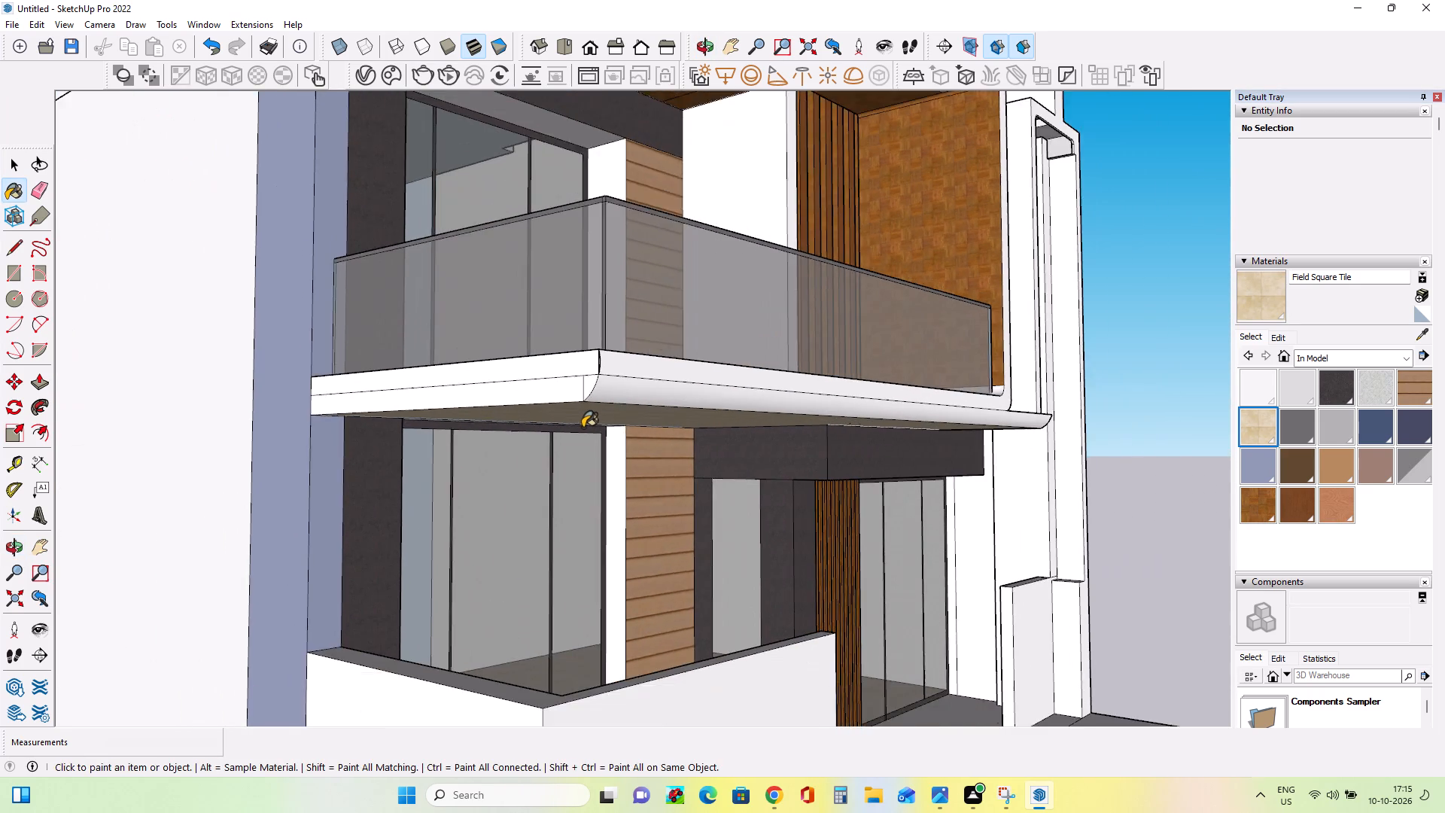
scroll(583, 428, "down", 8)
middle_click_drag(746, 537, 436, 623)
middle_click(436, 623)
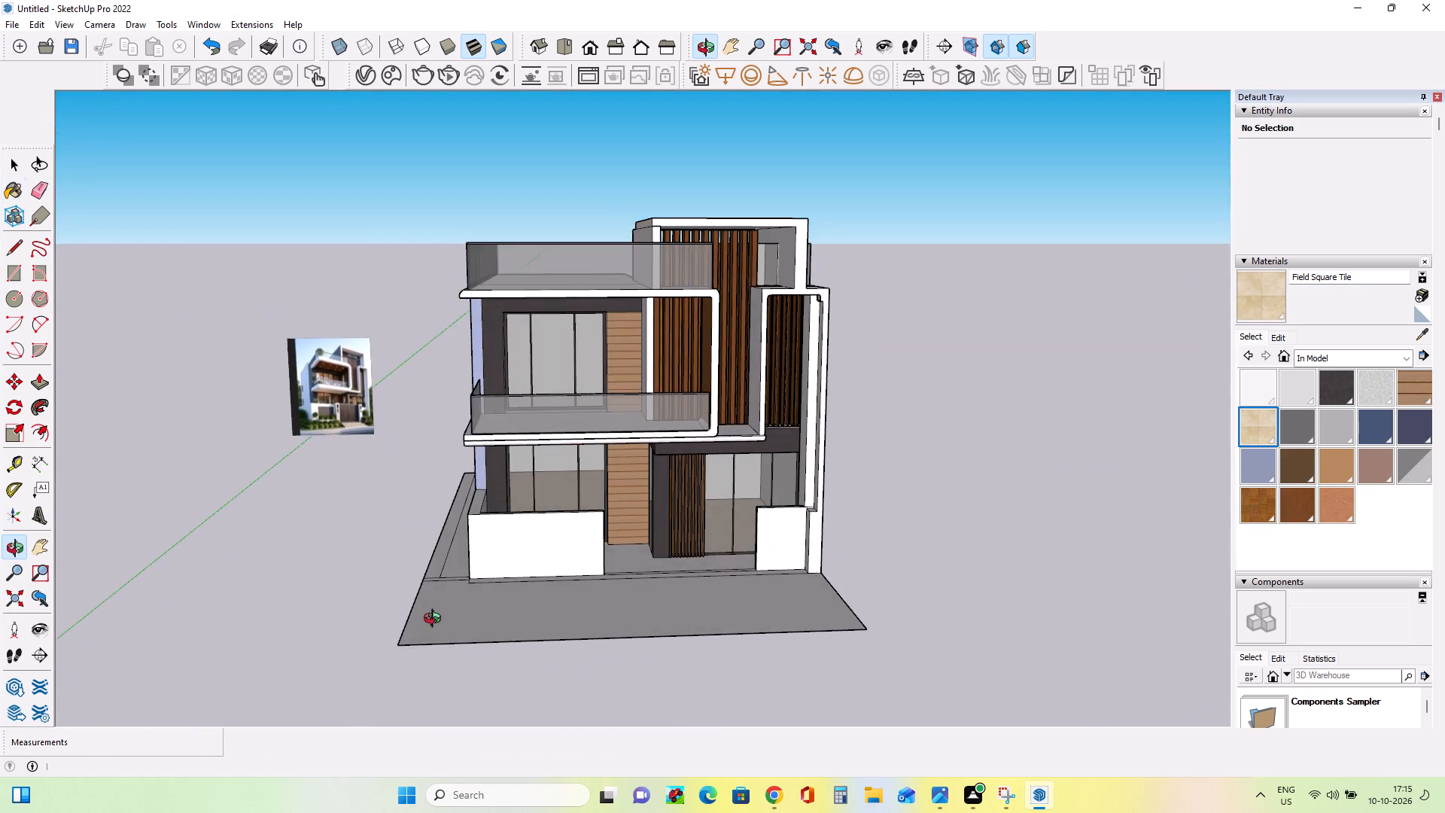
middle_click_drag(436, 620, 469, 583)
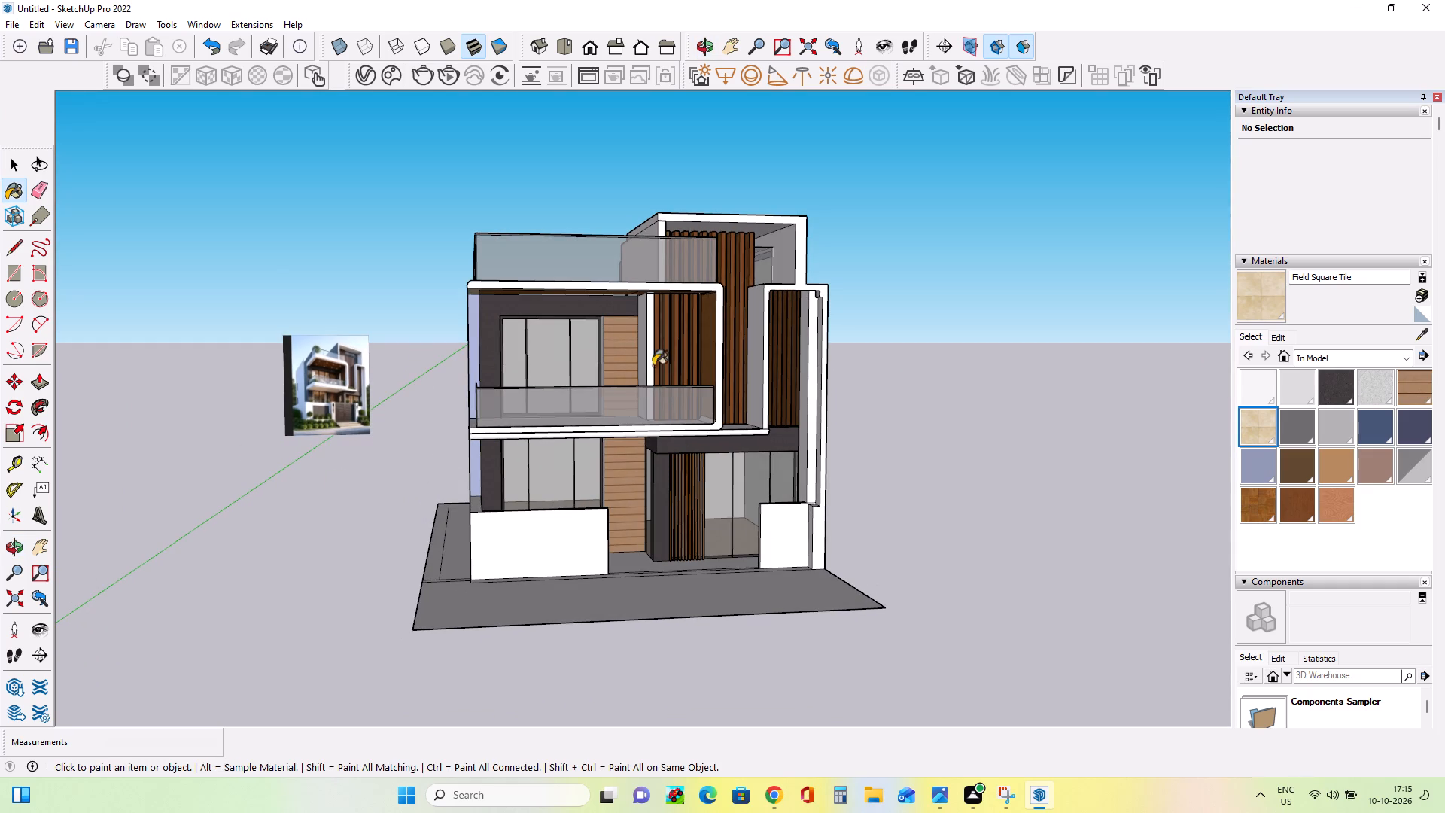
left_click(41, 547)
left_click_drag(723, 375, 663, 443)
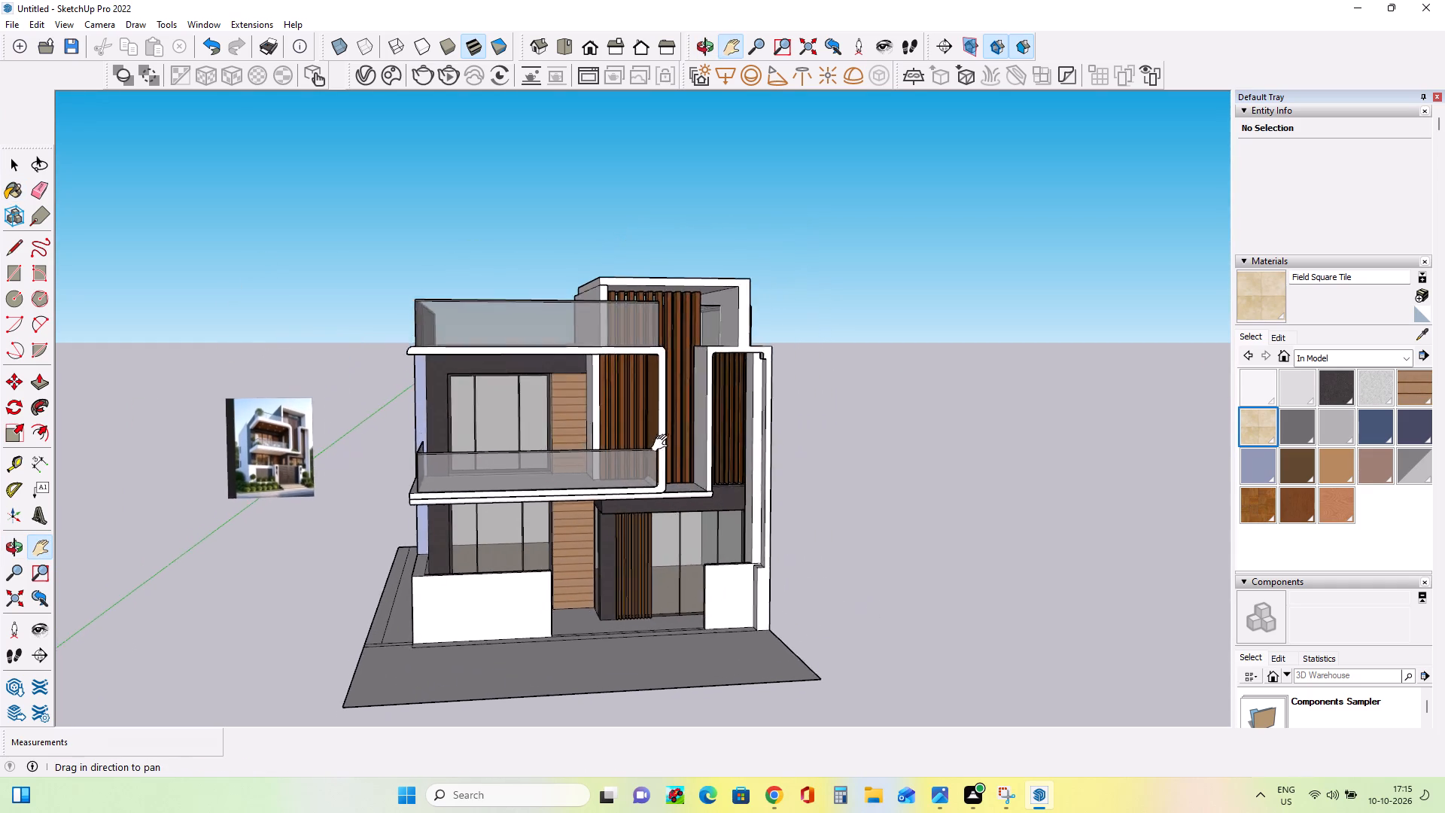
left_click_drag(663, 443, 646, 458)
scroll(577, 524, "up", 2)
left_click_drag(595, 477, 614, 443)
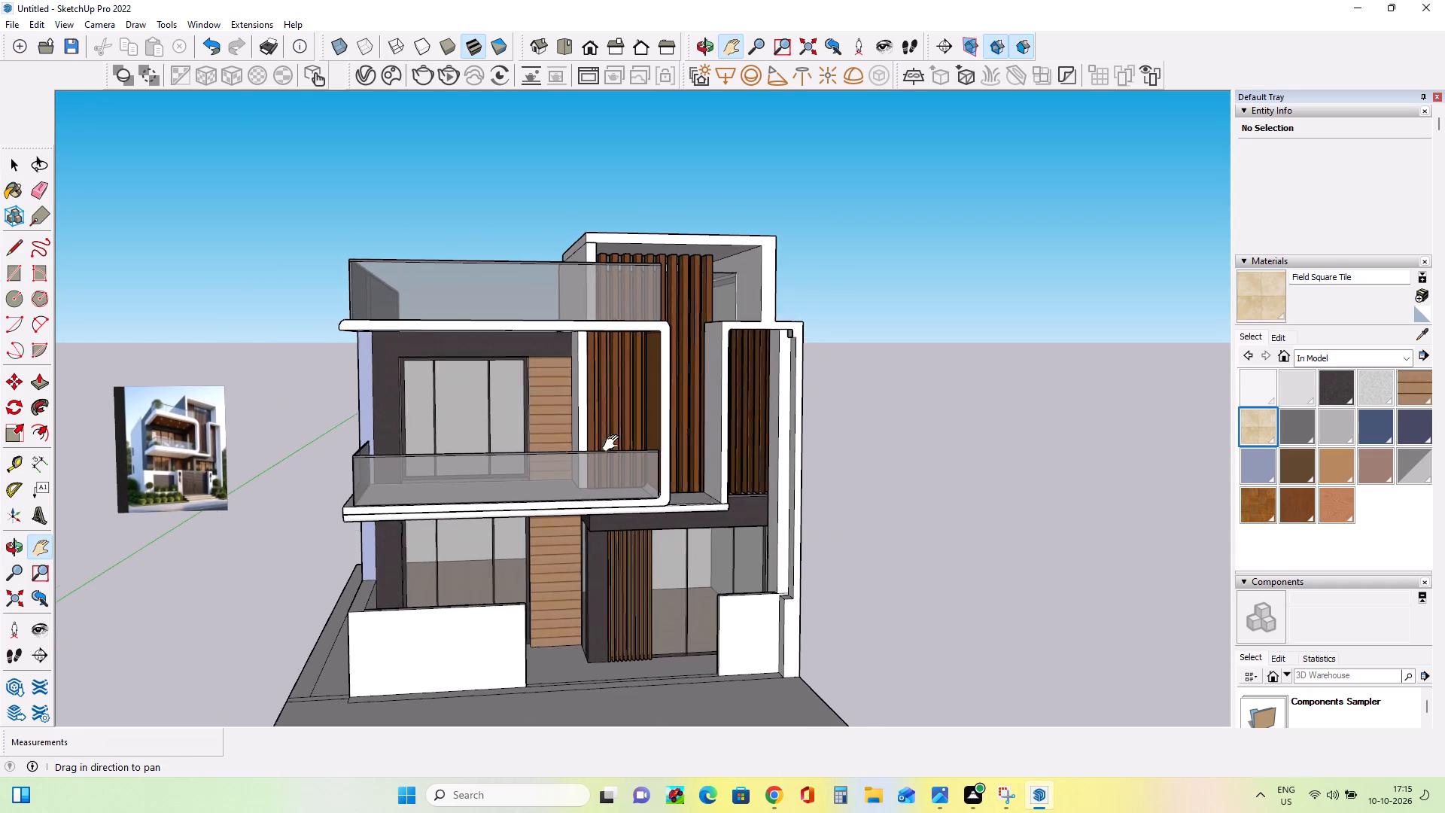
left_click_drag(614, 443, 616, 437)
left_click_drag(857, 355, 743, 376)
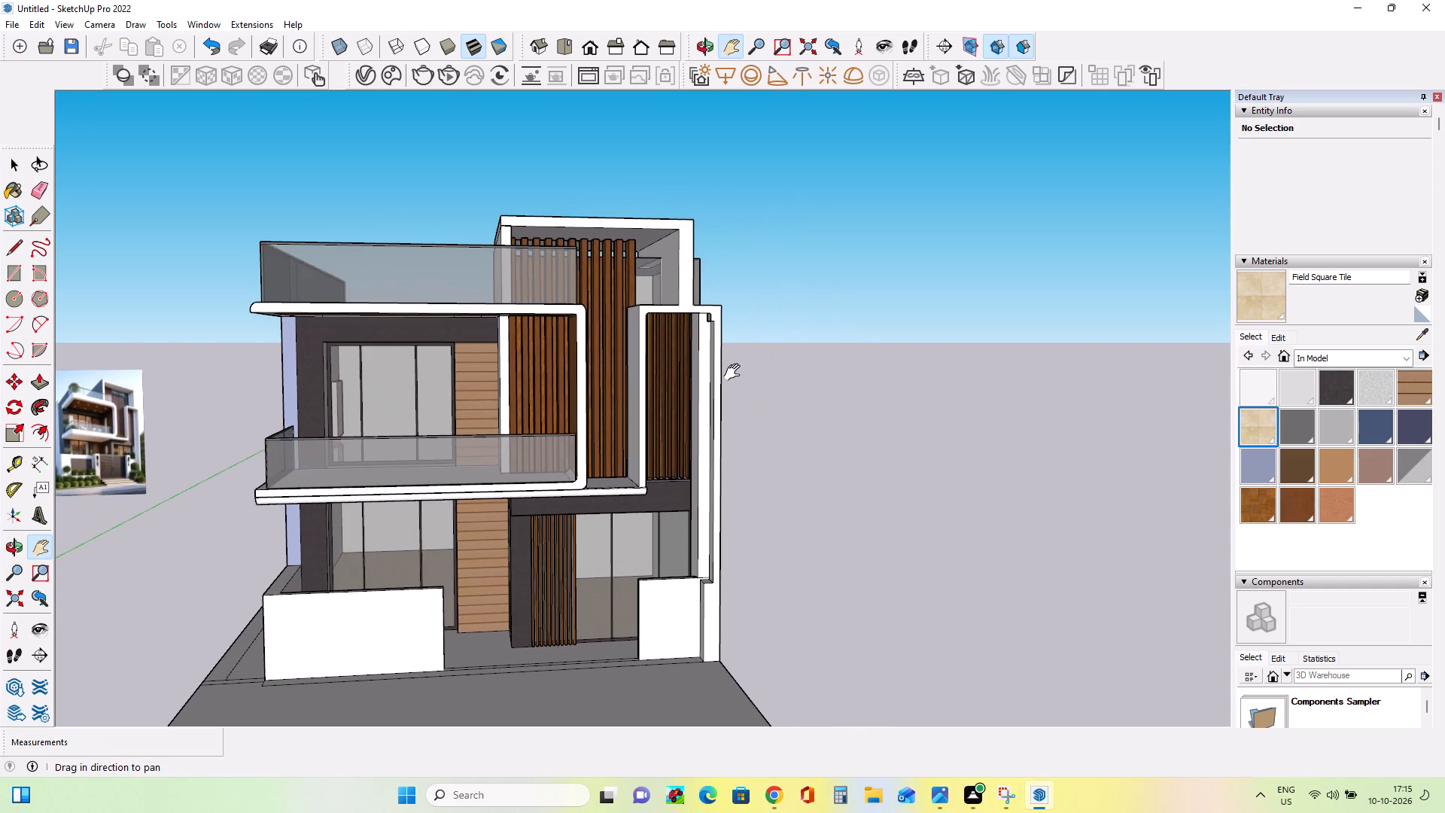
Push/pull the narrow vertical white face inside the tall frame beside the upper slats by 1' 2 7/16".
scroll(685, 336, "up", 6)
middle_click_drag(765, 337, 798, 324)
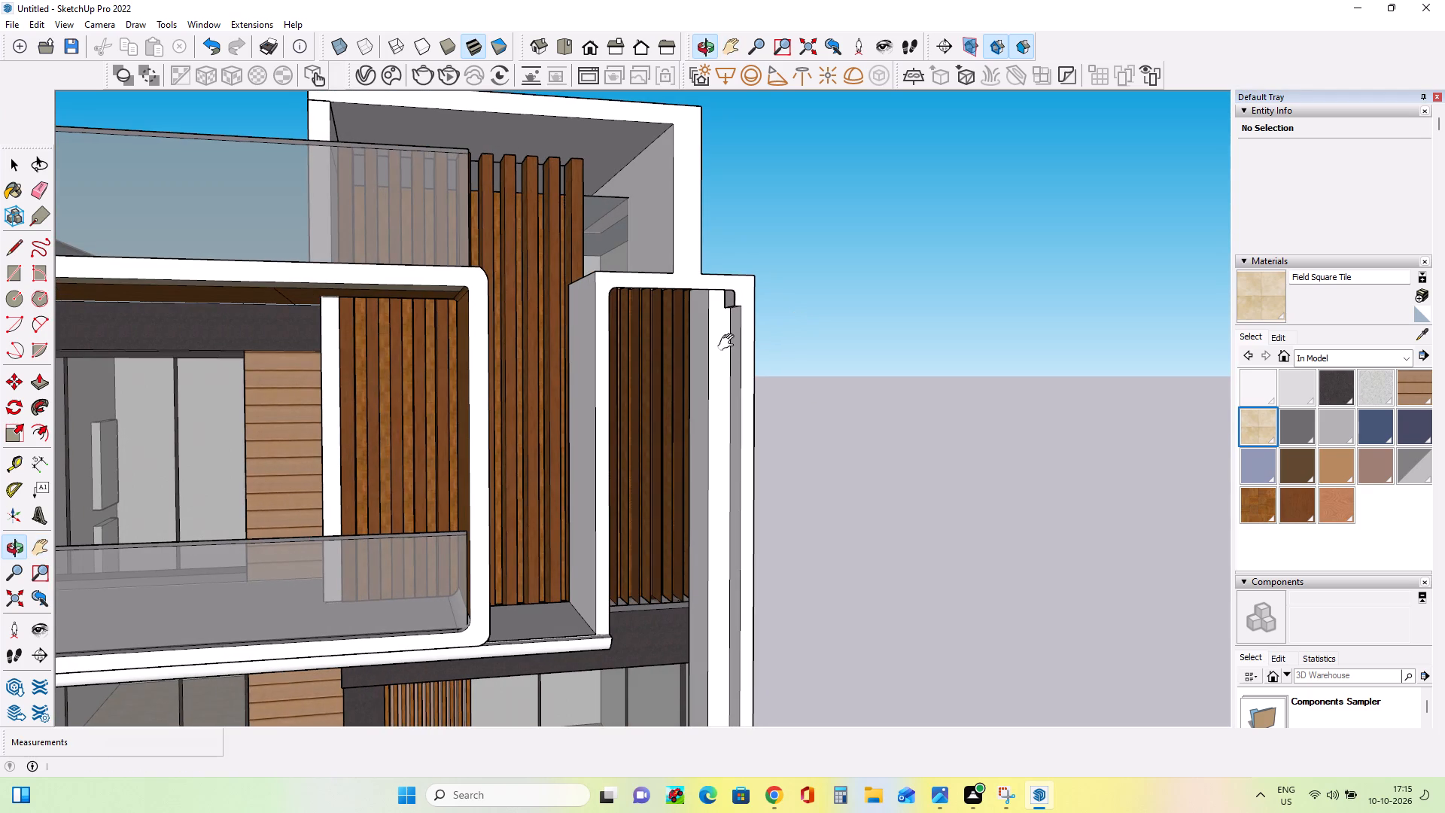
left_click(41, 382)
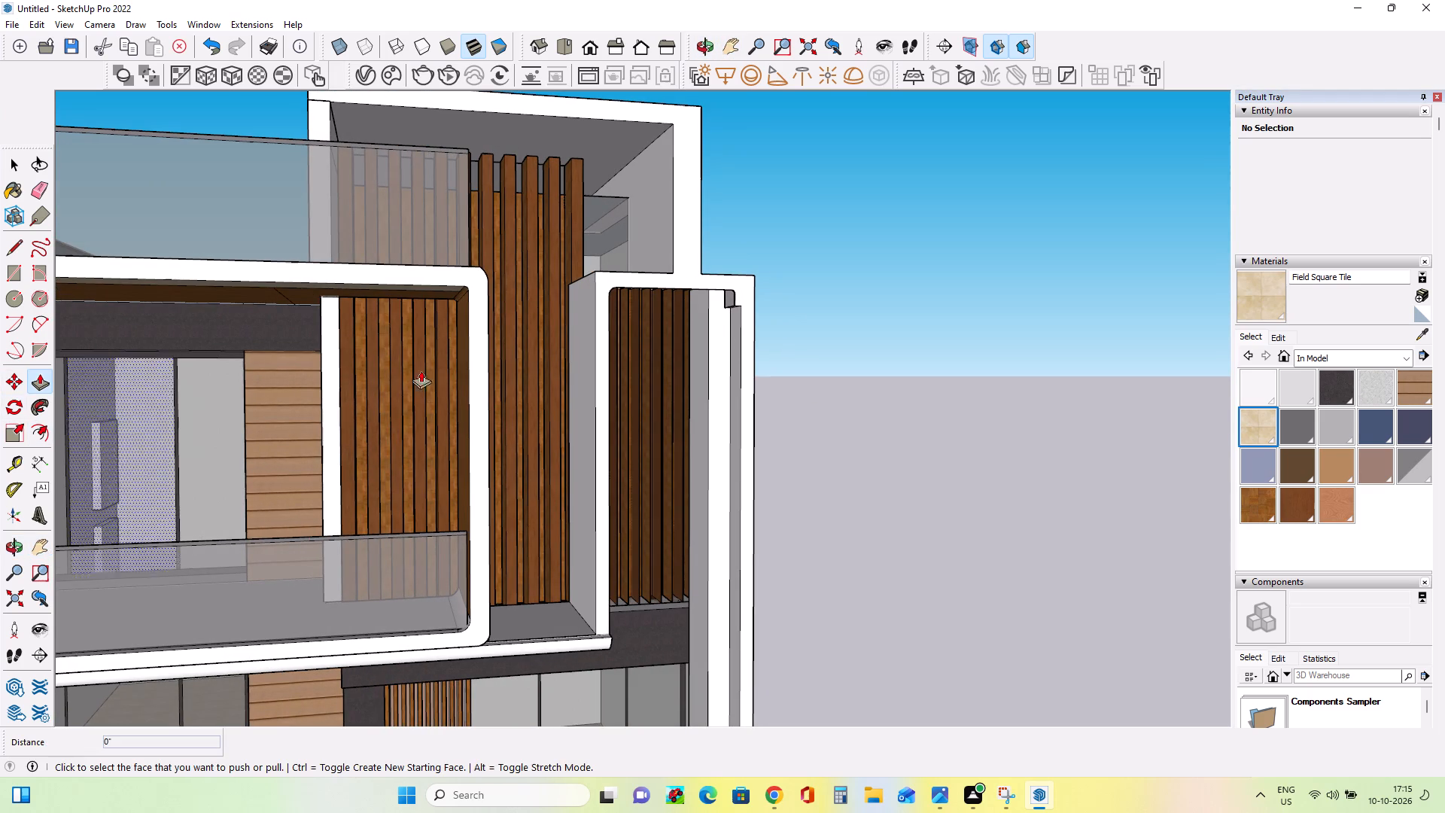
left_click(722, 364)
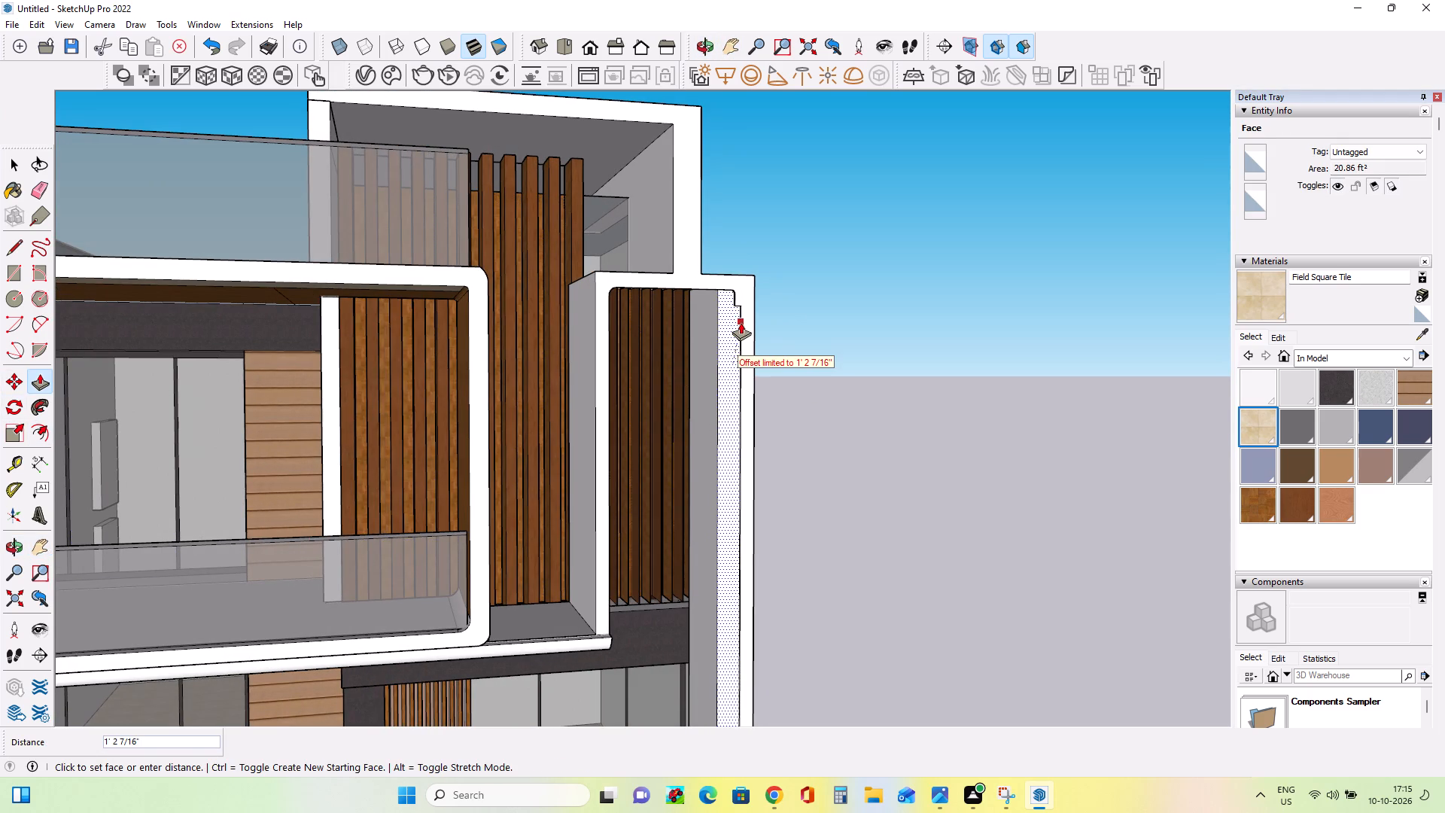
left_click(741, 322)
Push/pull the front face of the tall white frame by 7/8", then by about 5 5/8".
left_click(746, 341)
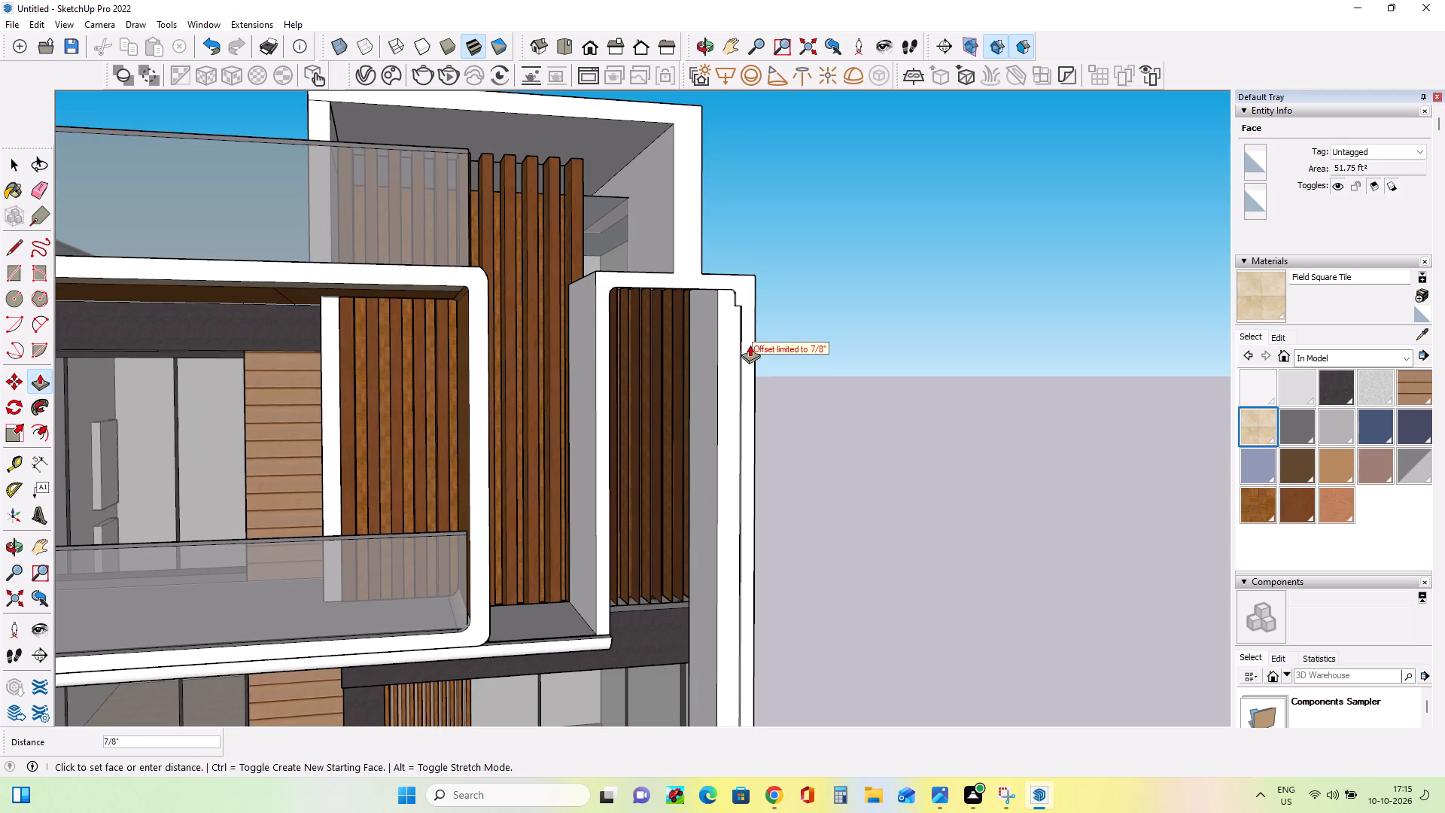
left_click(746, 340)
left_click(747, 346)
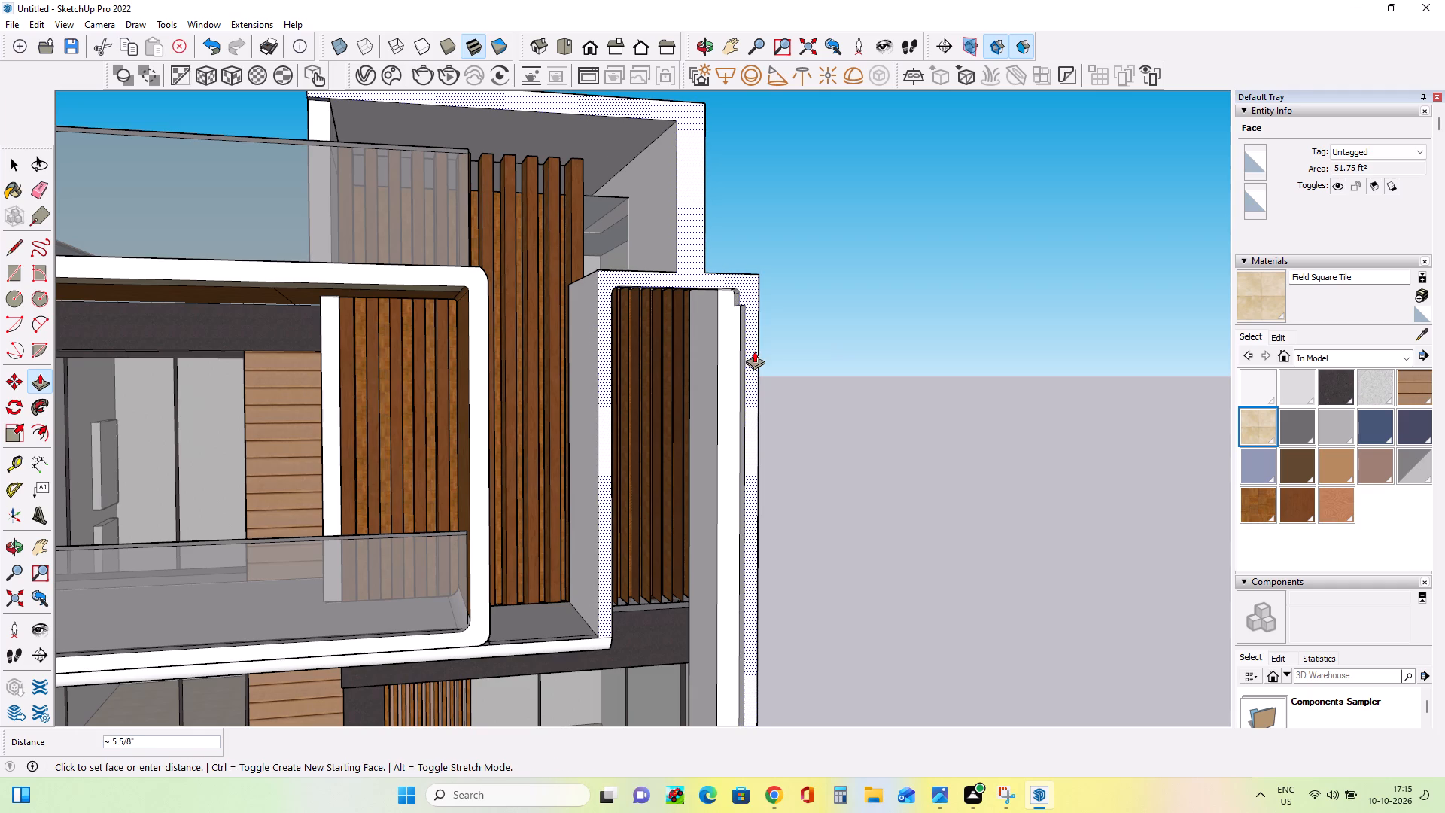
left_click(754, 351)
Push/pull the notched faces below the rounded corner on the tall frame's inner side by 3 1/16" to even out the inner edge.
scroll(729, 306, "up", 6)
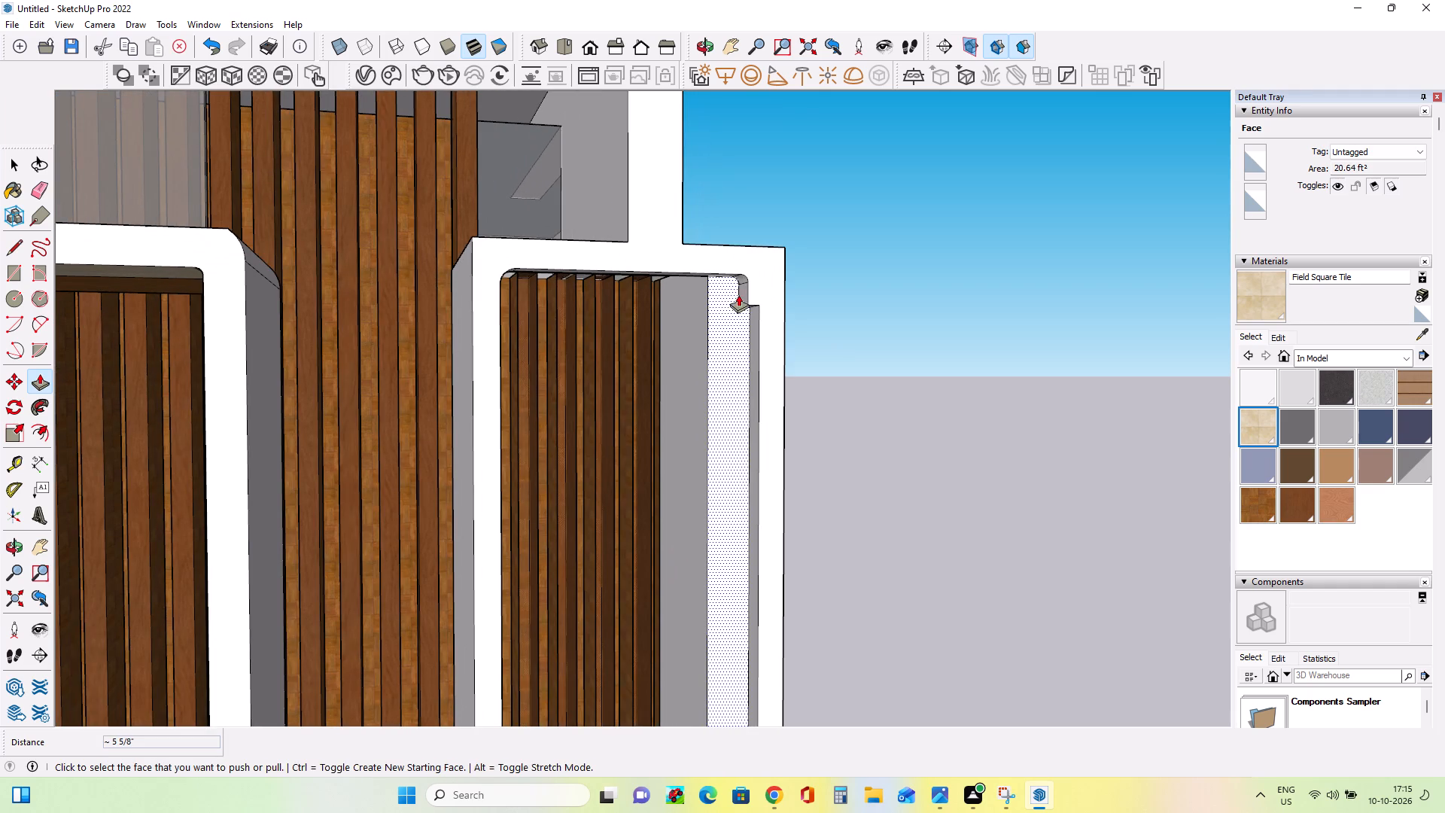
left_click(744, 294)
left_click(761, 314)
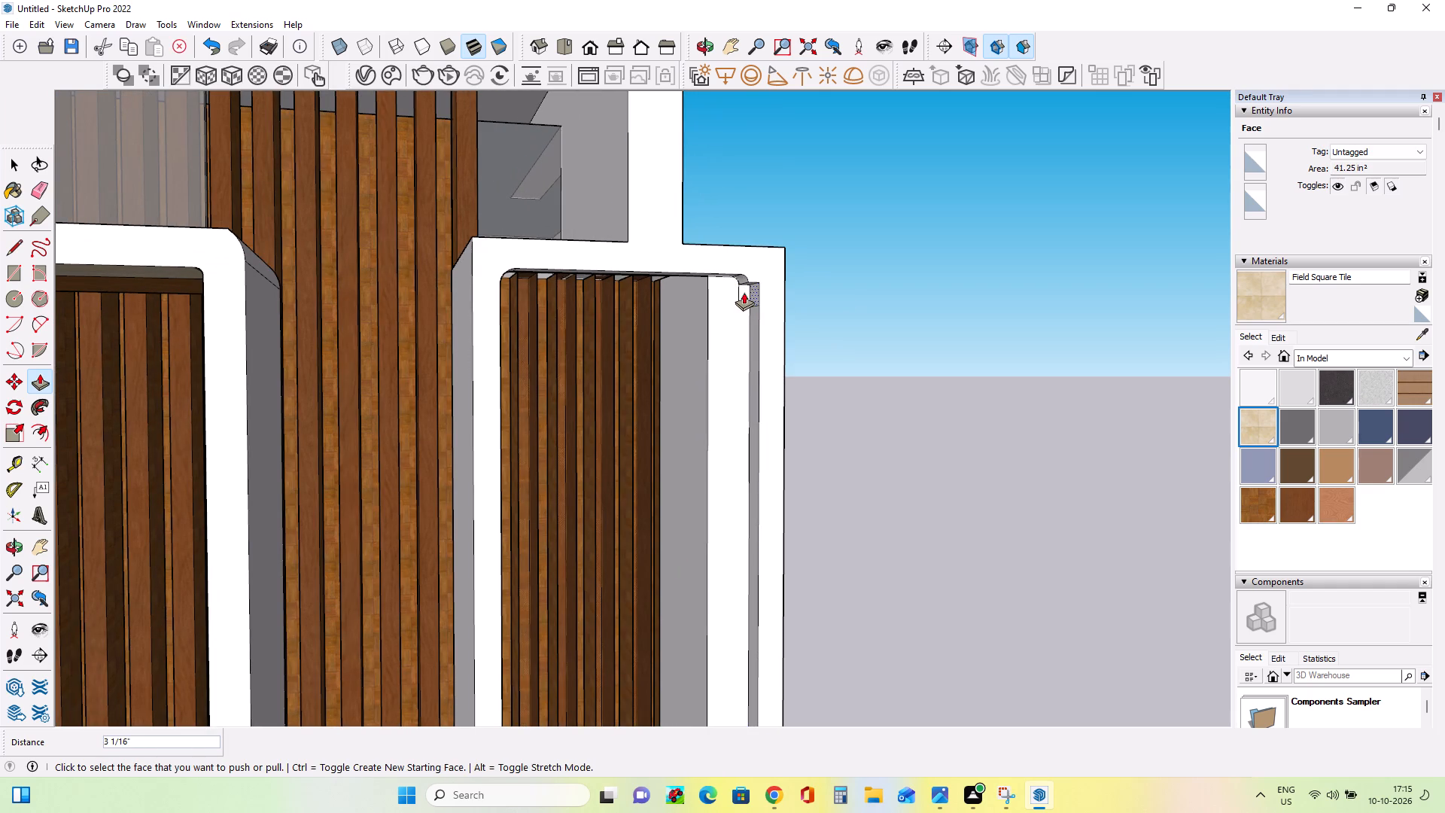
scroll(739, 281, "up", 6)
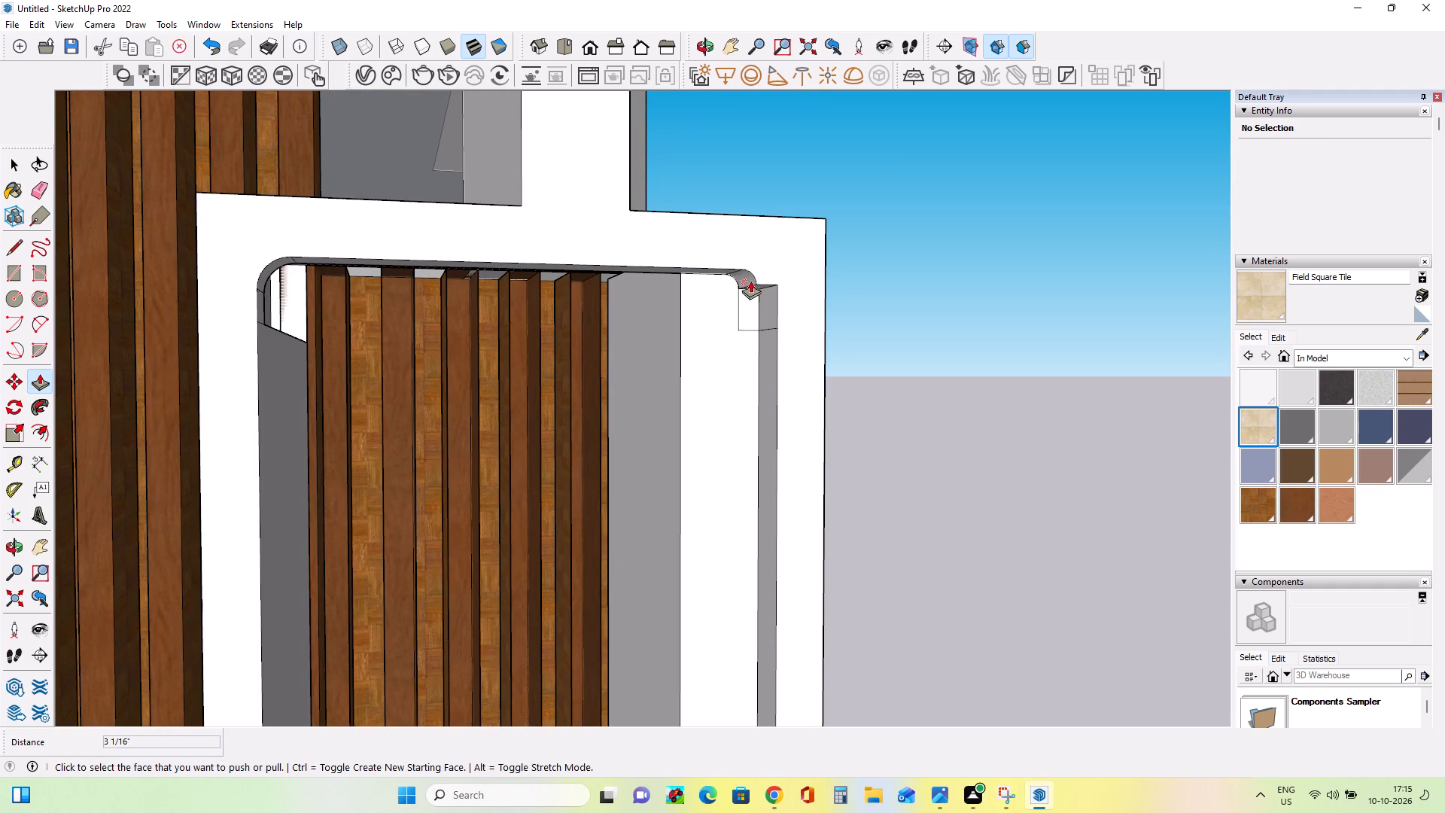
left_click(774, 288)
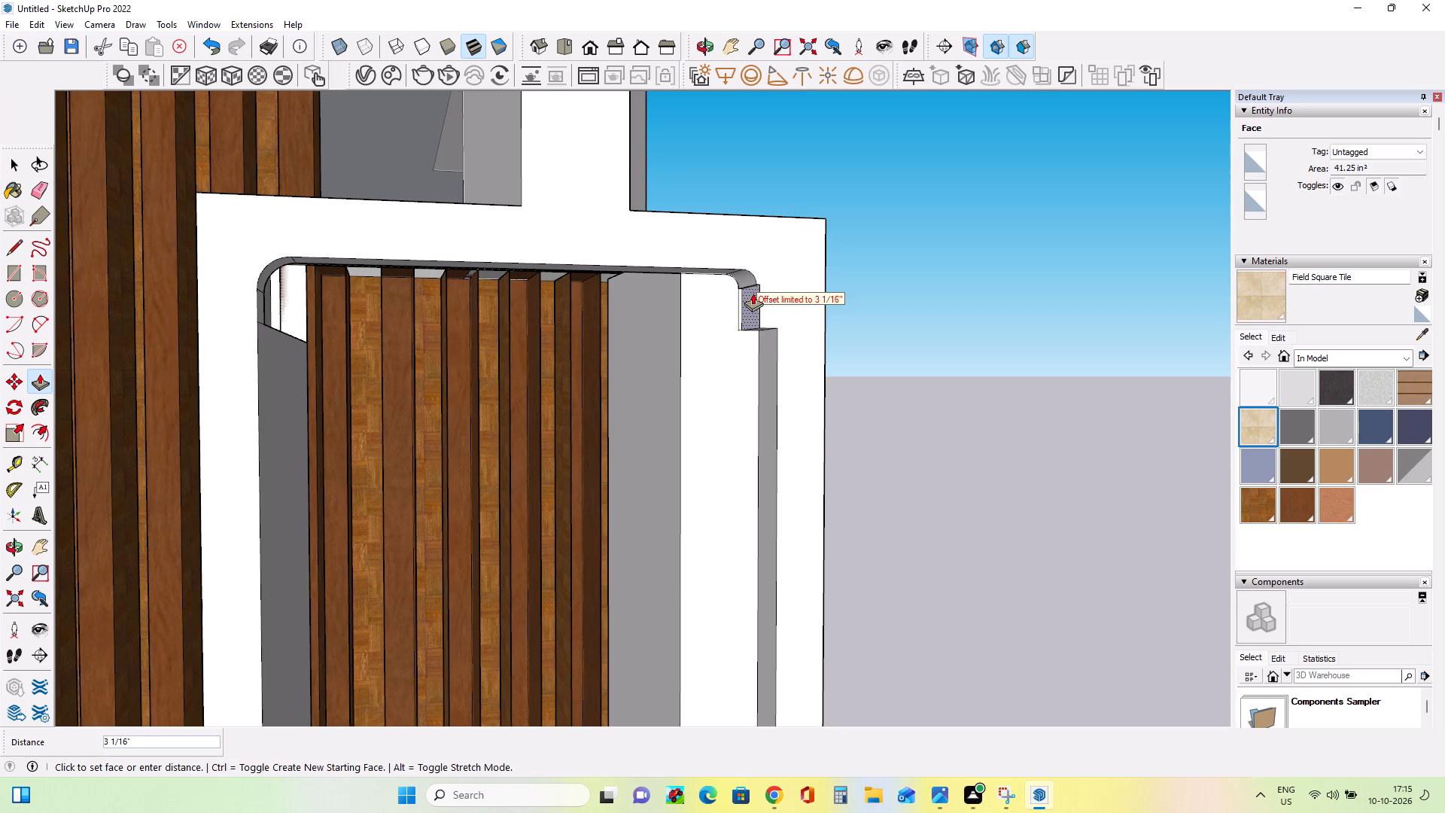
left_click(752, 294)
left_click(774, 365)
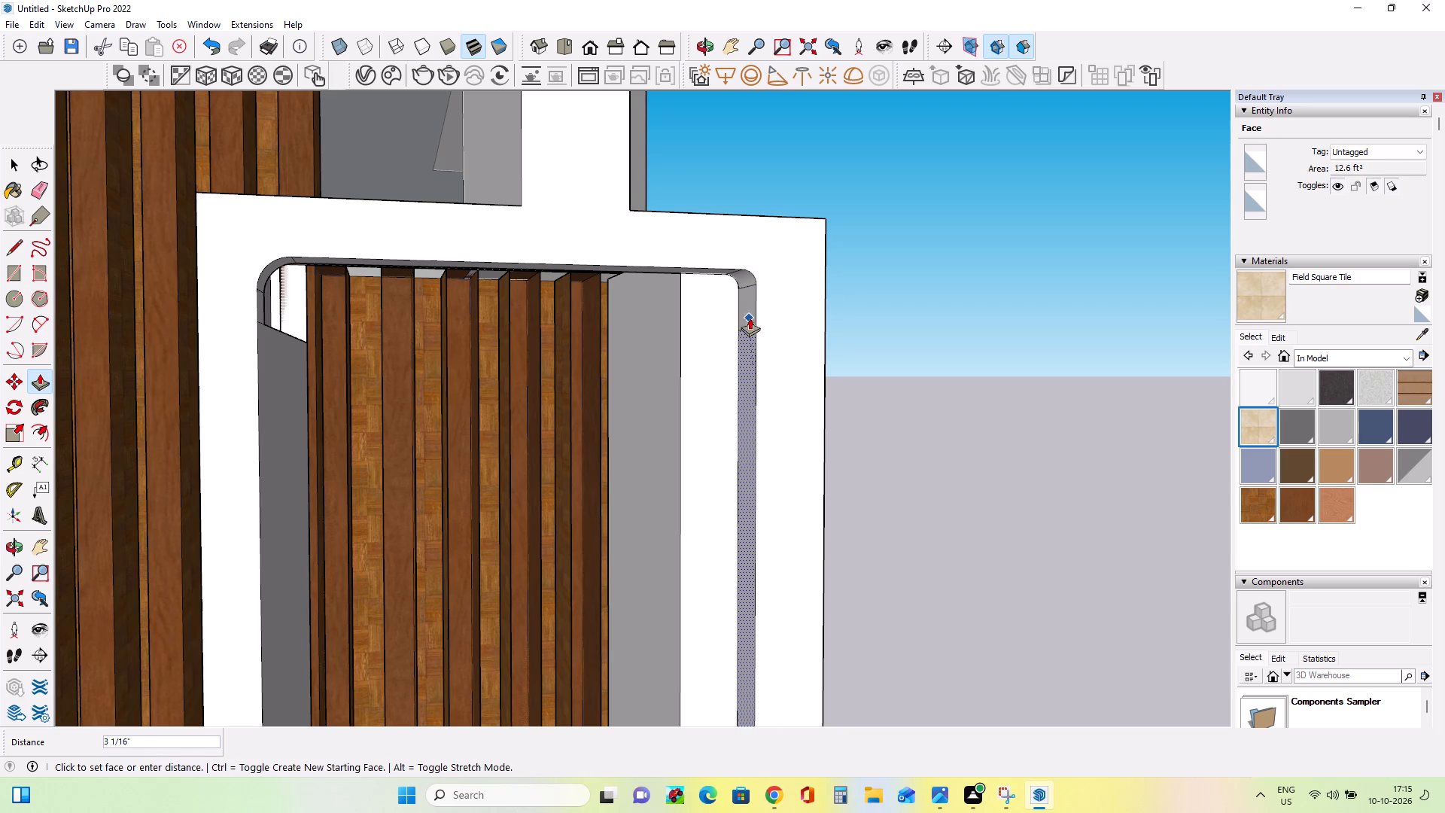
left_click(753, 315)
Examine the adjusted tall frame and the whole house from the front and the side corner against the reference image.
scroll(777, 363, "down", 10)
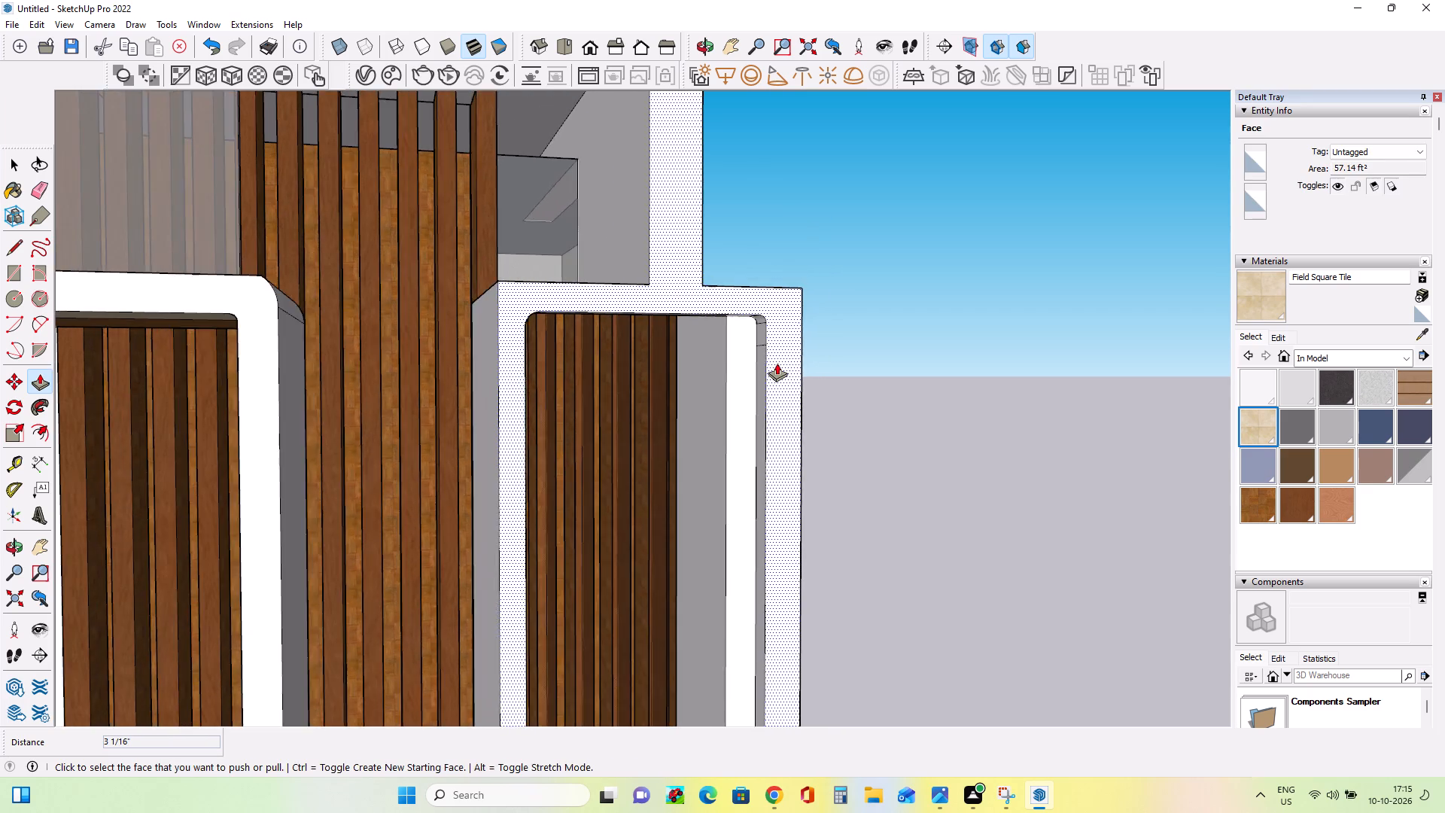
scroll(777, 363, "down", 13)
middle_click_drag(806, 510, 786, 528)
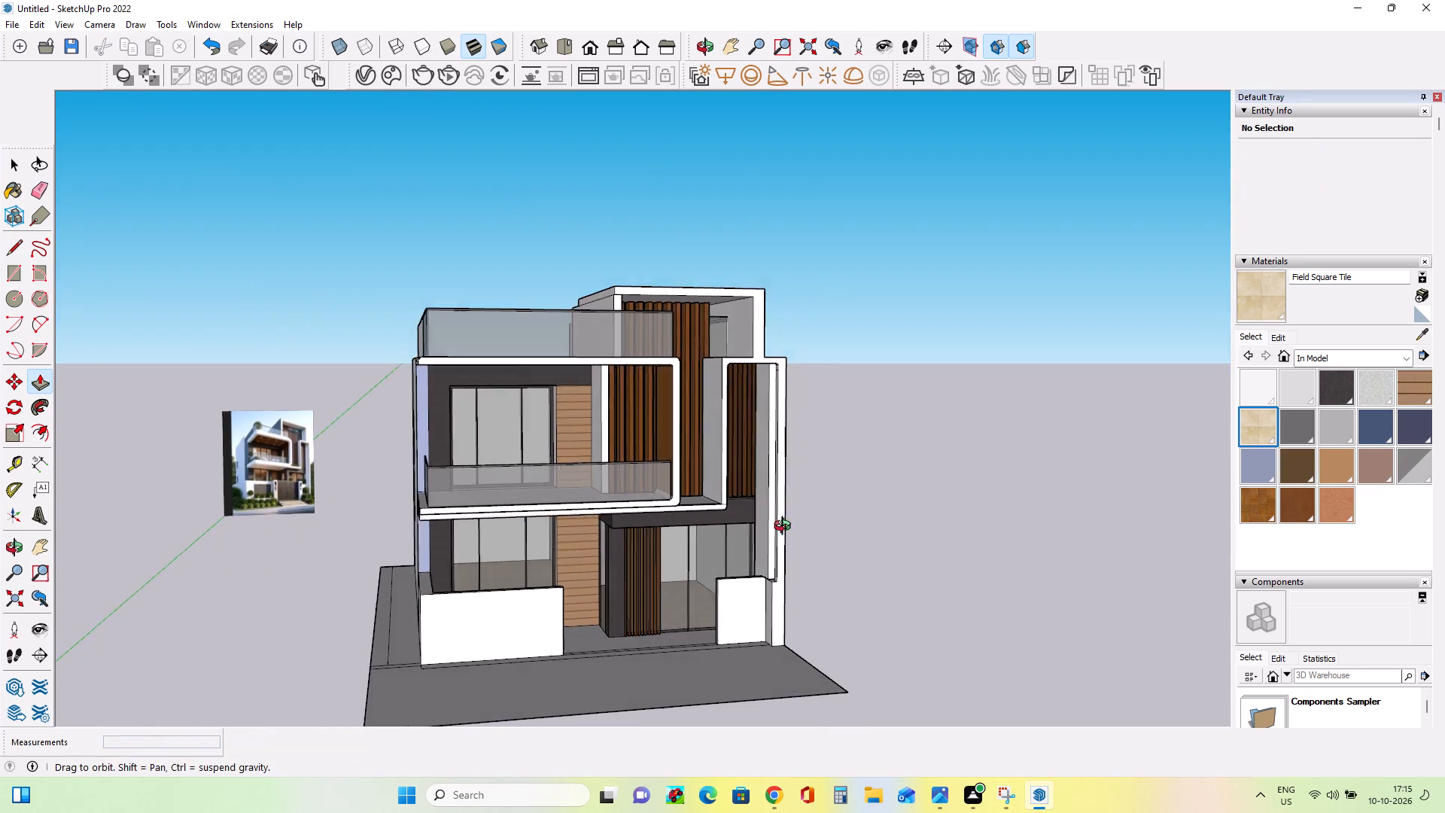
middle_click_drag(786, 528, 762, 531)
scroll(783, 627, "up", 7)
middle_click(771, 570)
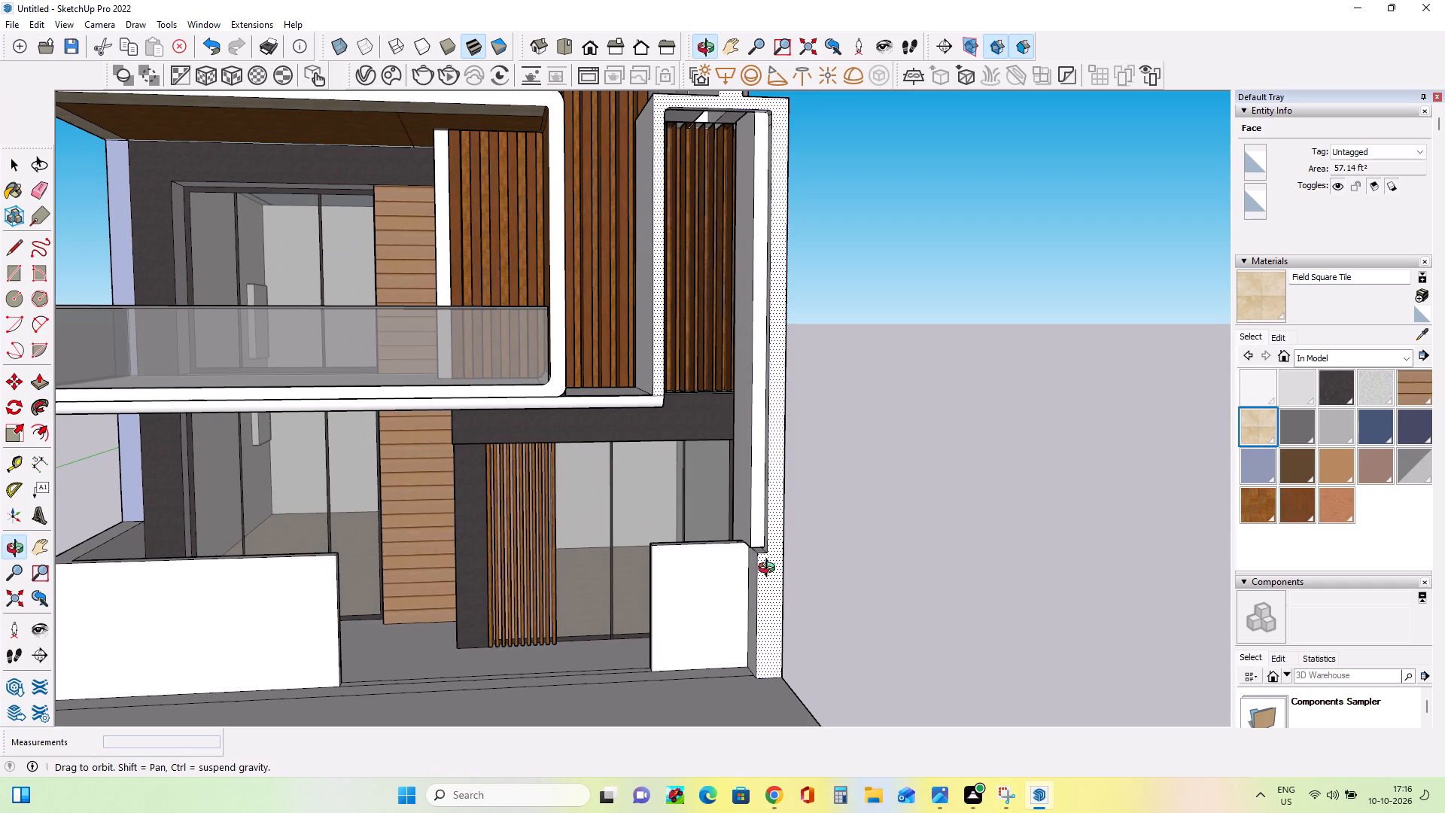
scroll(771, 490, "down", 7)
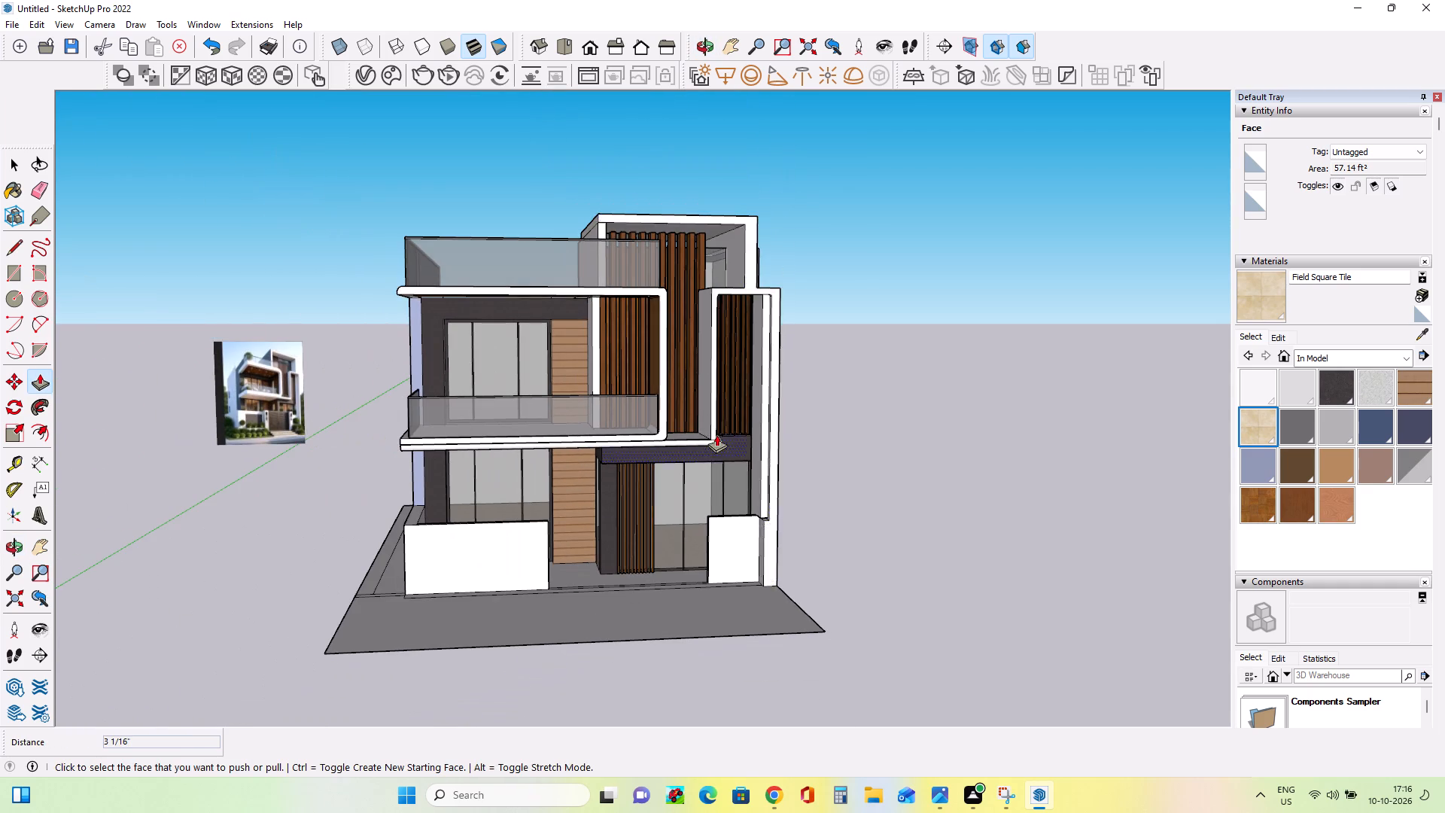
middle_click_drag(712, 434, 765, 430)
scroll(487, 479, "up", 2)
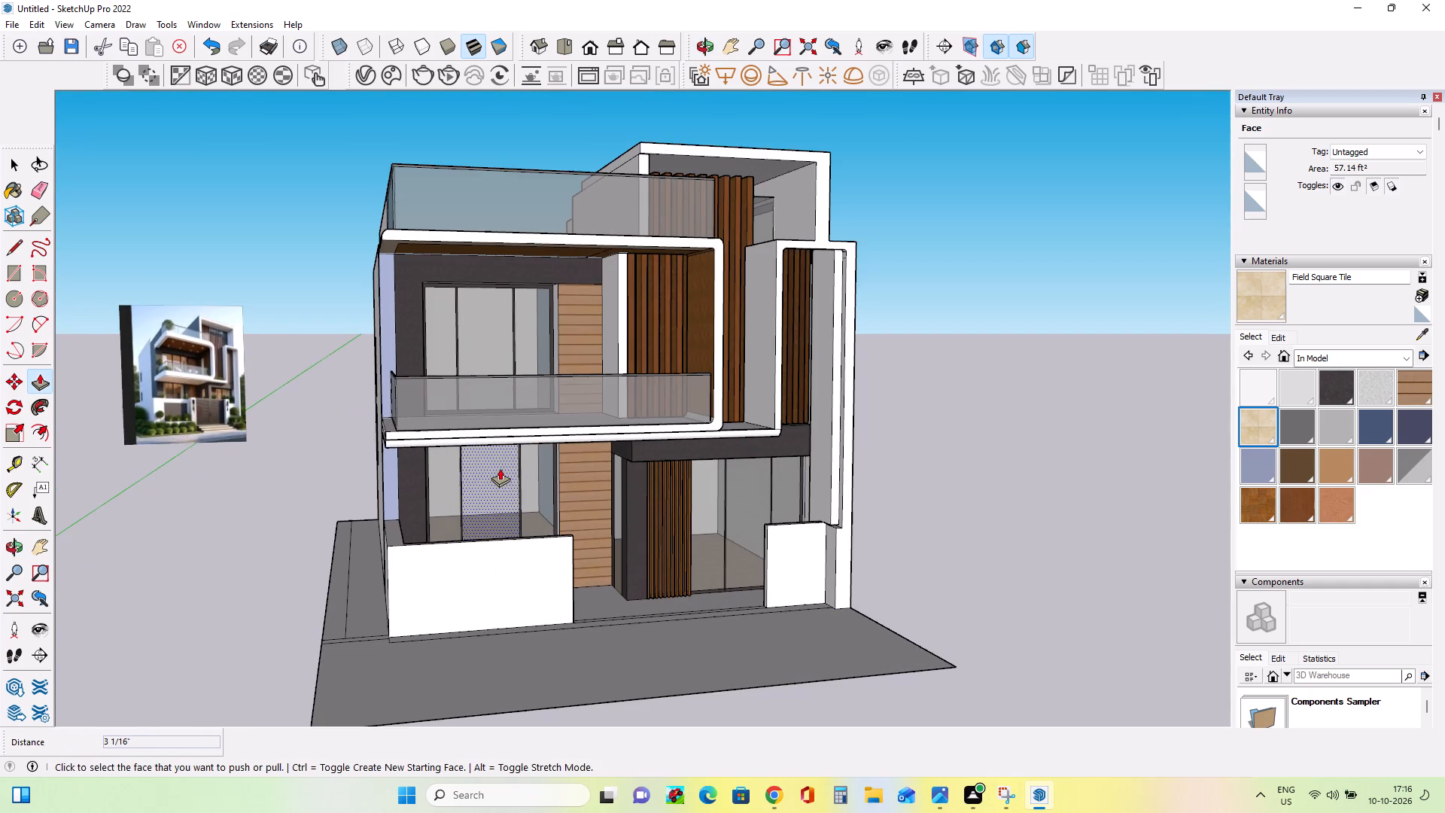
middle_click_drag(443, 527, 386, 486)
middle_click_drag(418, 523, 565, 572)
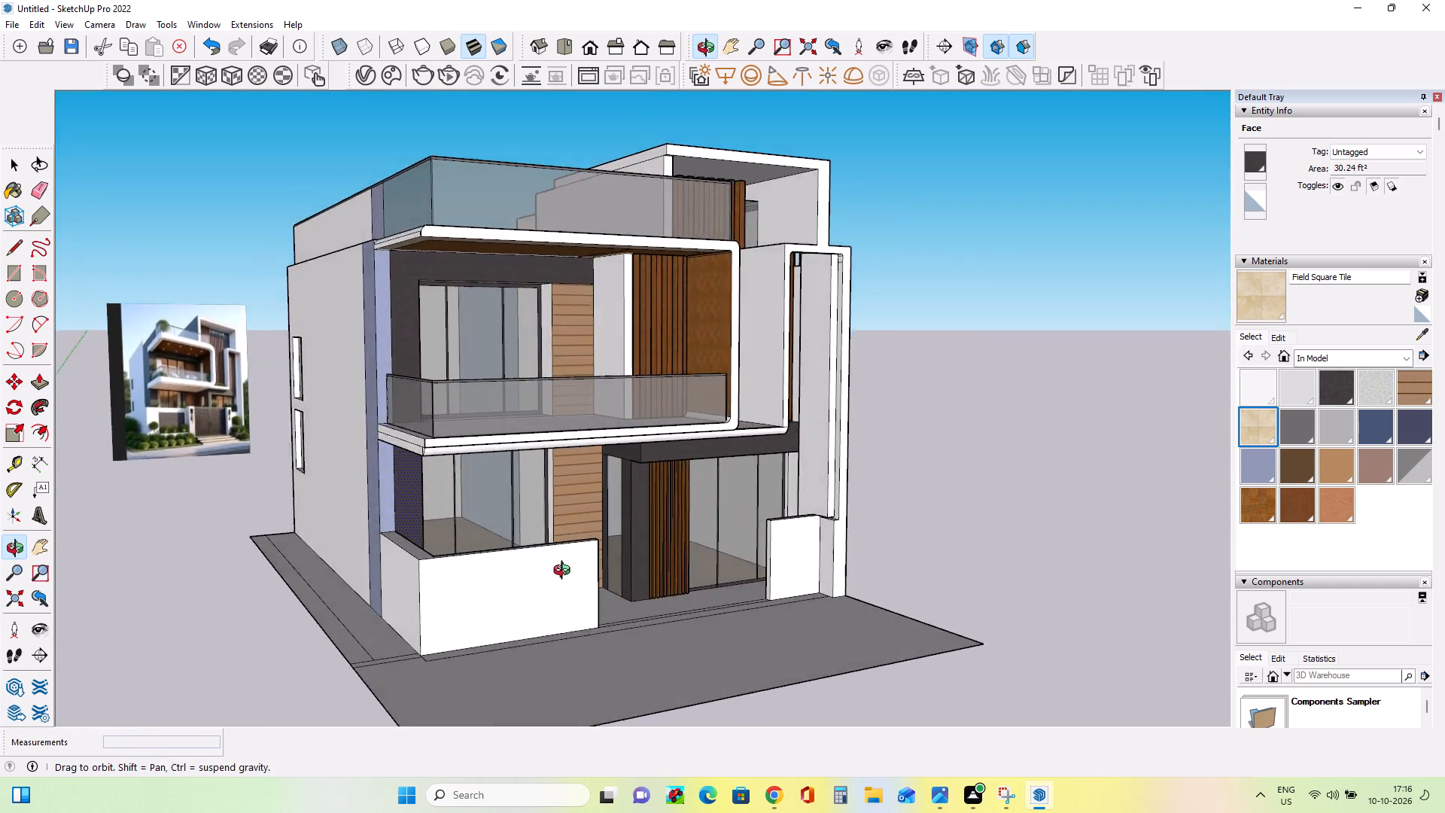
middle_click_drag(565, 572, 450, 549)
middle_click_drag(567, 455, 567, 448)
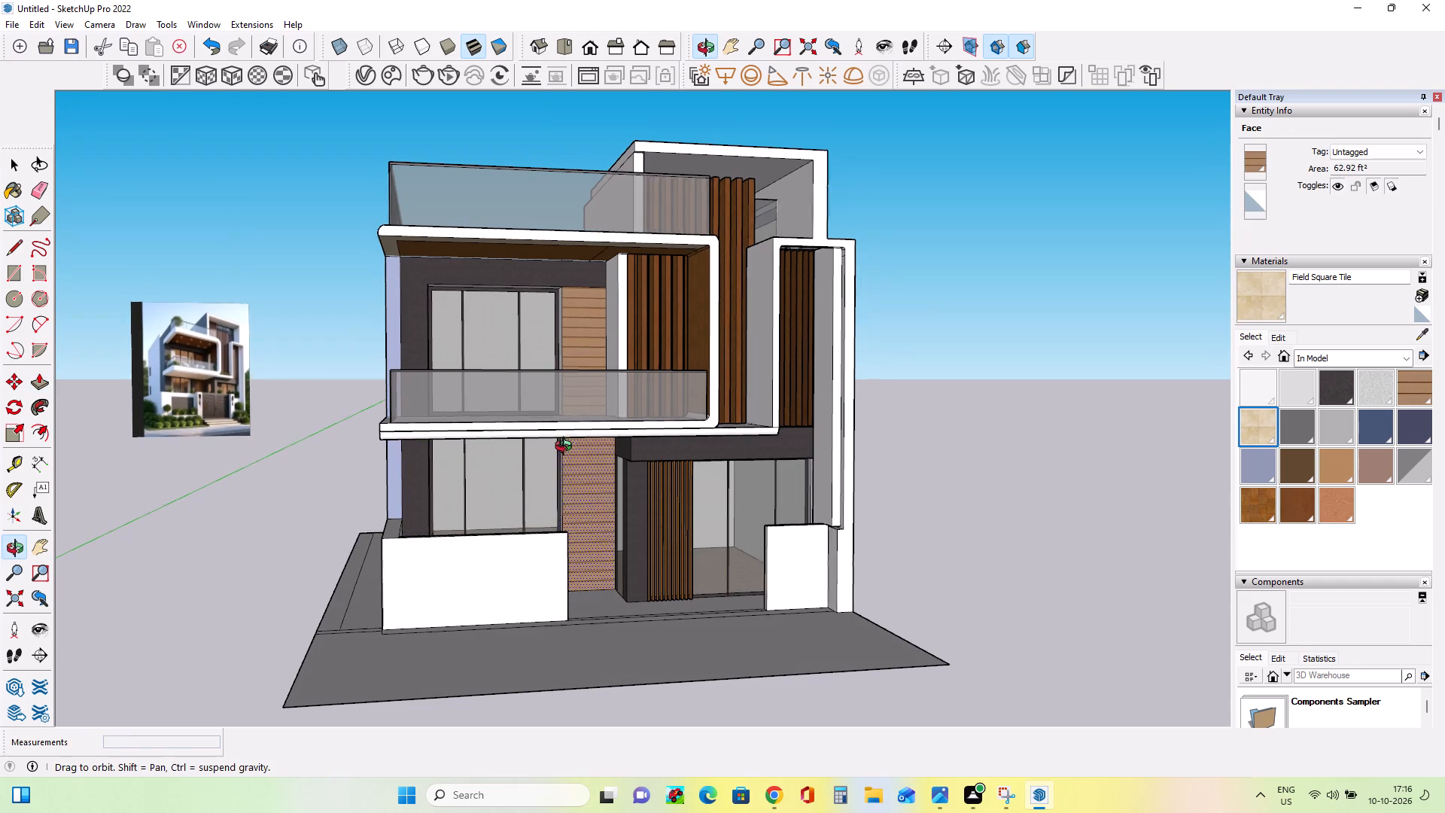
middle_click_drag(567, 448, 586, 438)
scroll(586, 438, "up", 1)
scroll(631, 556, "up", 2)
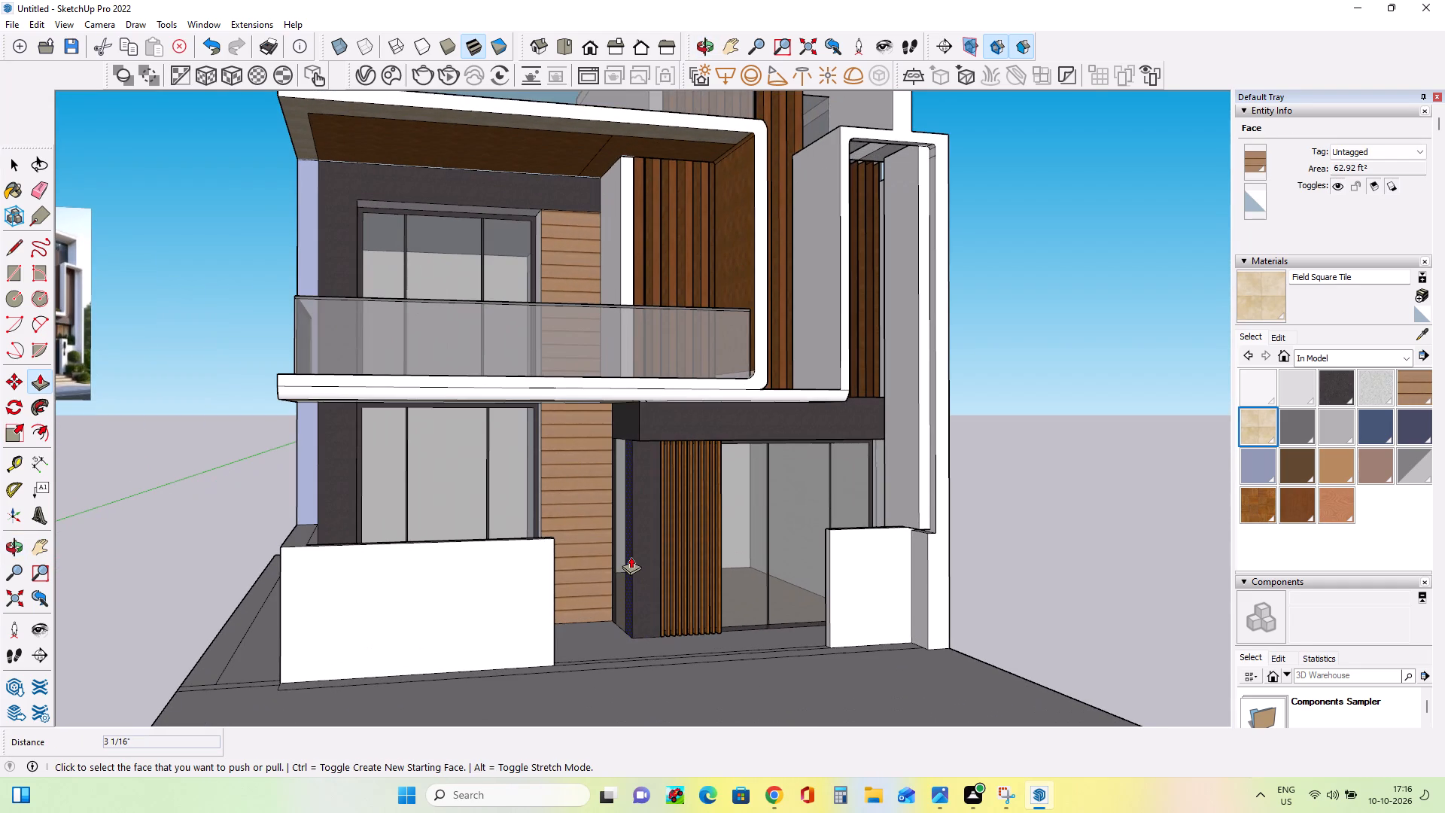
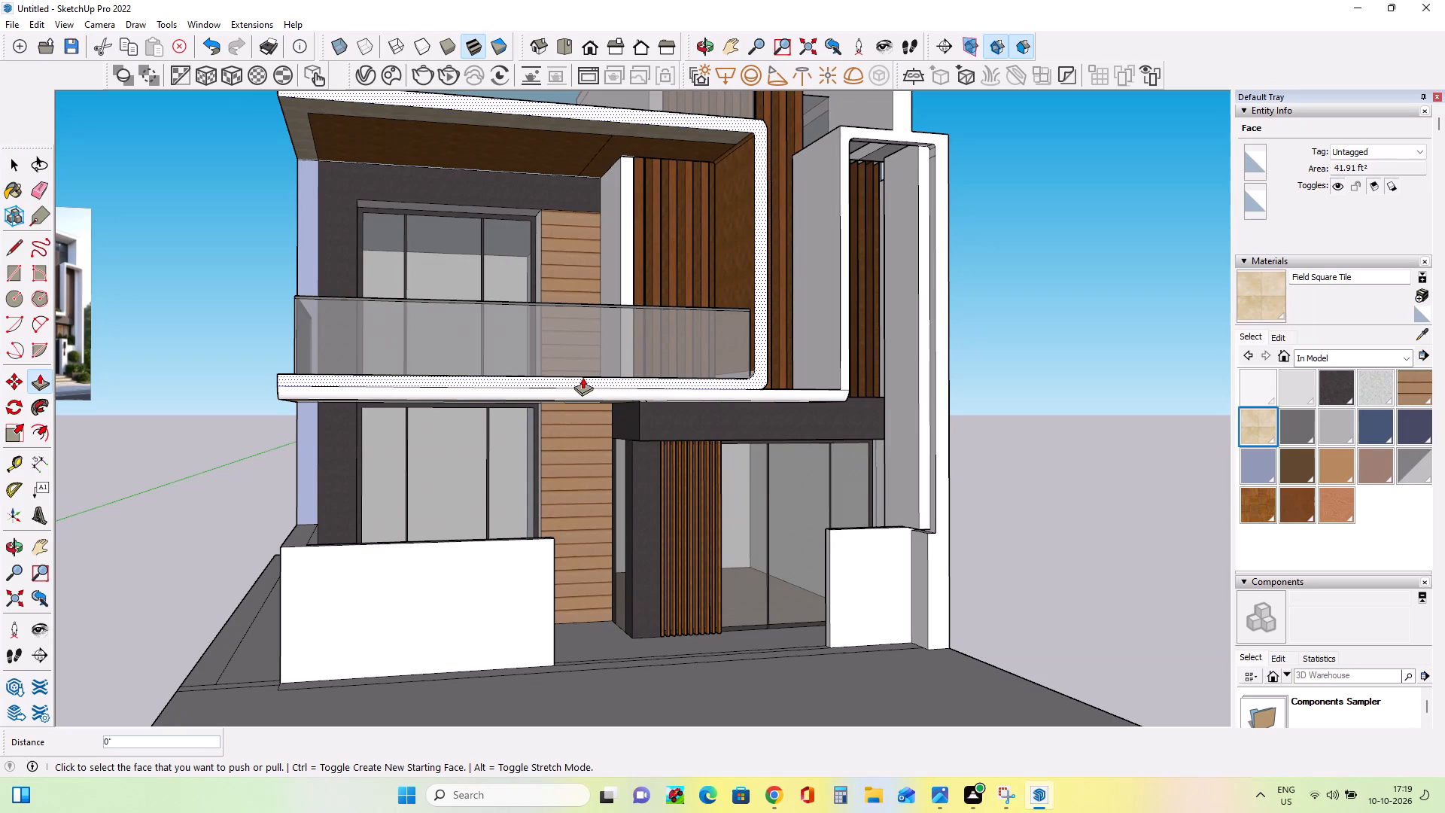
Examine the front balcony frame and the overall facade of the house against the reference image.
scroll(583, 377, "down", 6)
scroll(628, 364, "up", 1)
scroll(628, 364, "down", 1)
scroll(720, 355, "down", 6)
scroll(364, 390, "up", 3)
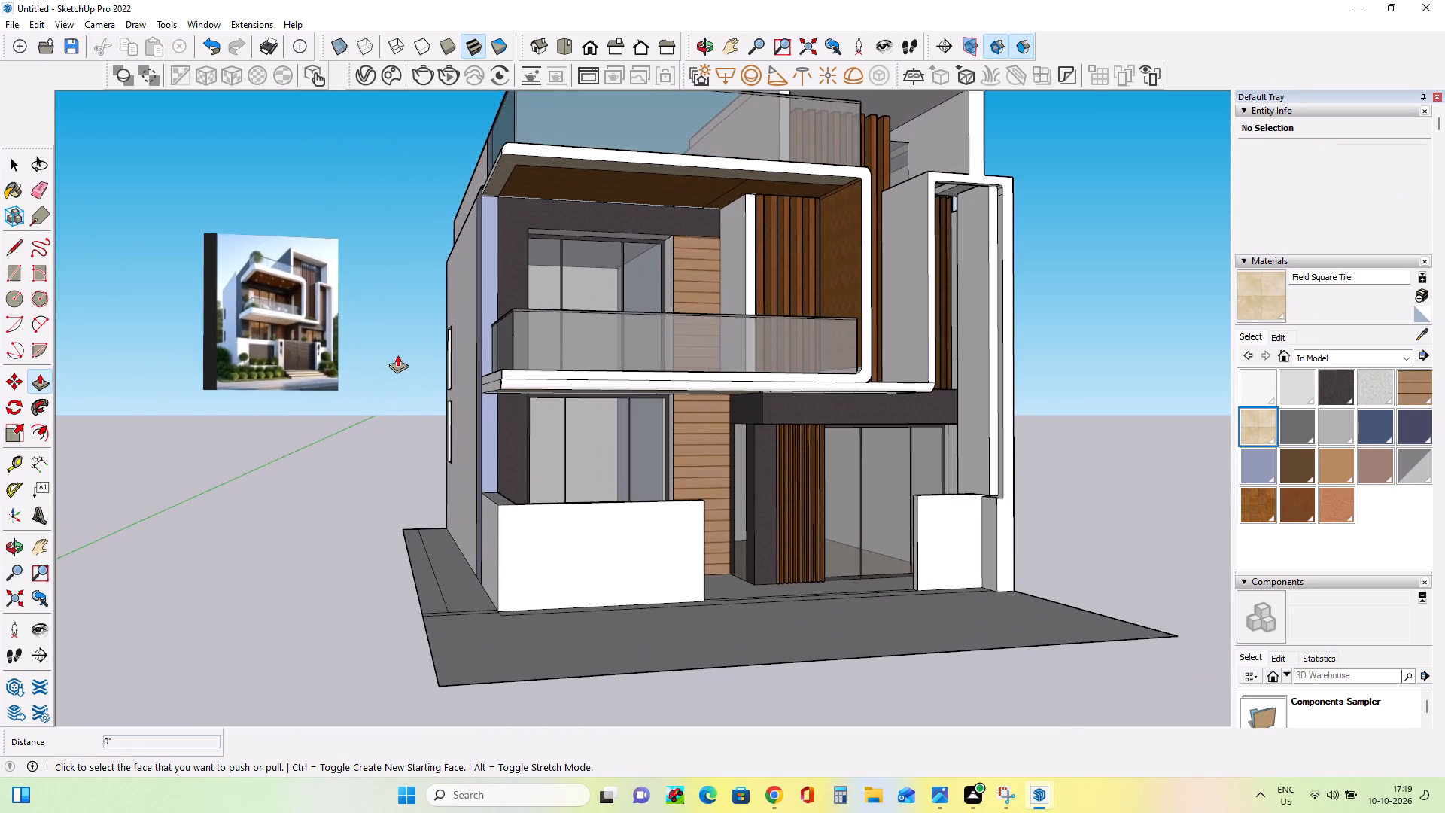
scroll(165, 271, "up", 3)
scroll(269, 326, "up", 3)
scroll(352, 333, "down", 6)
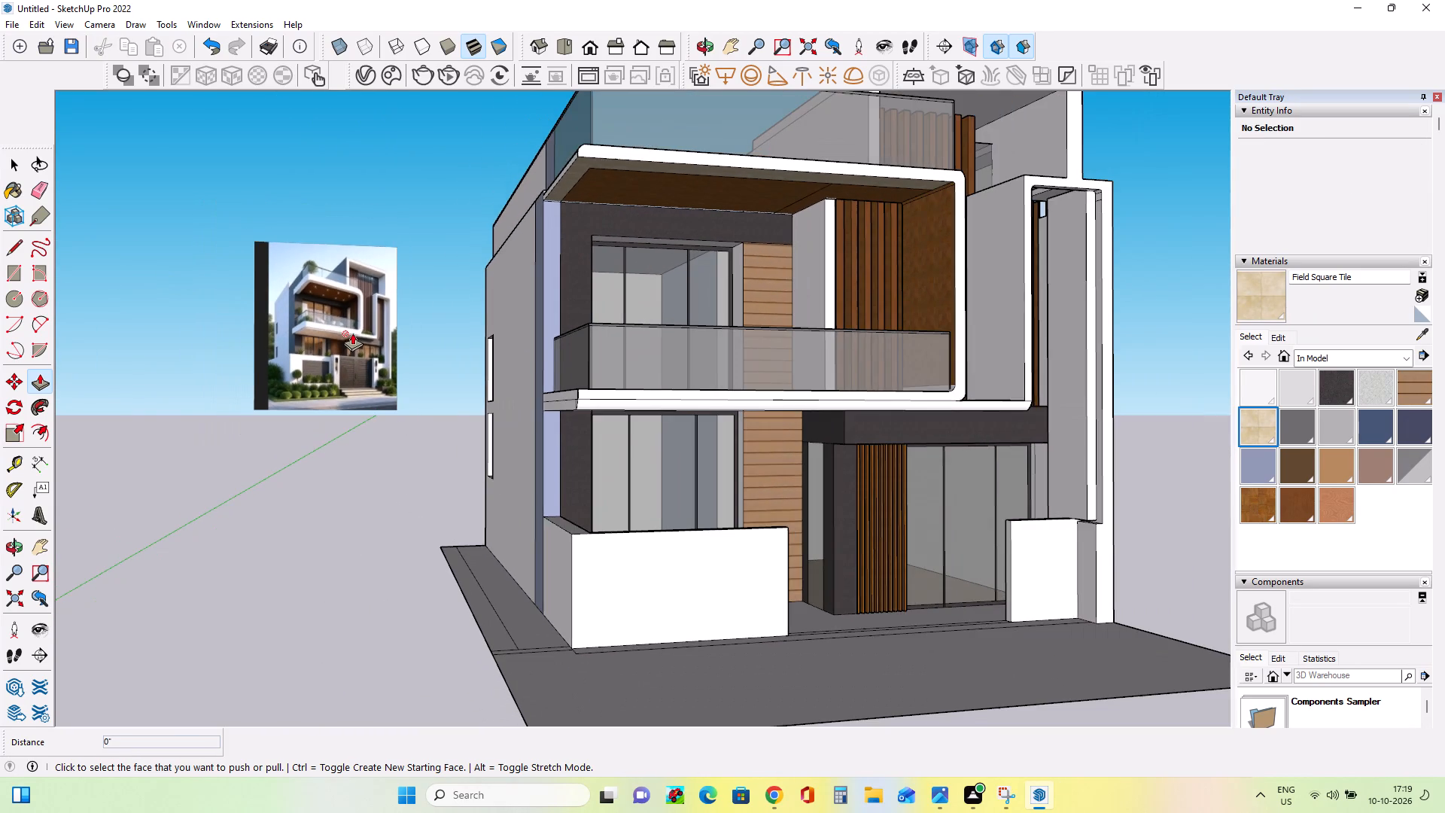
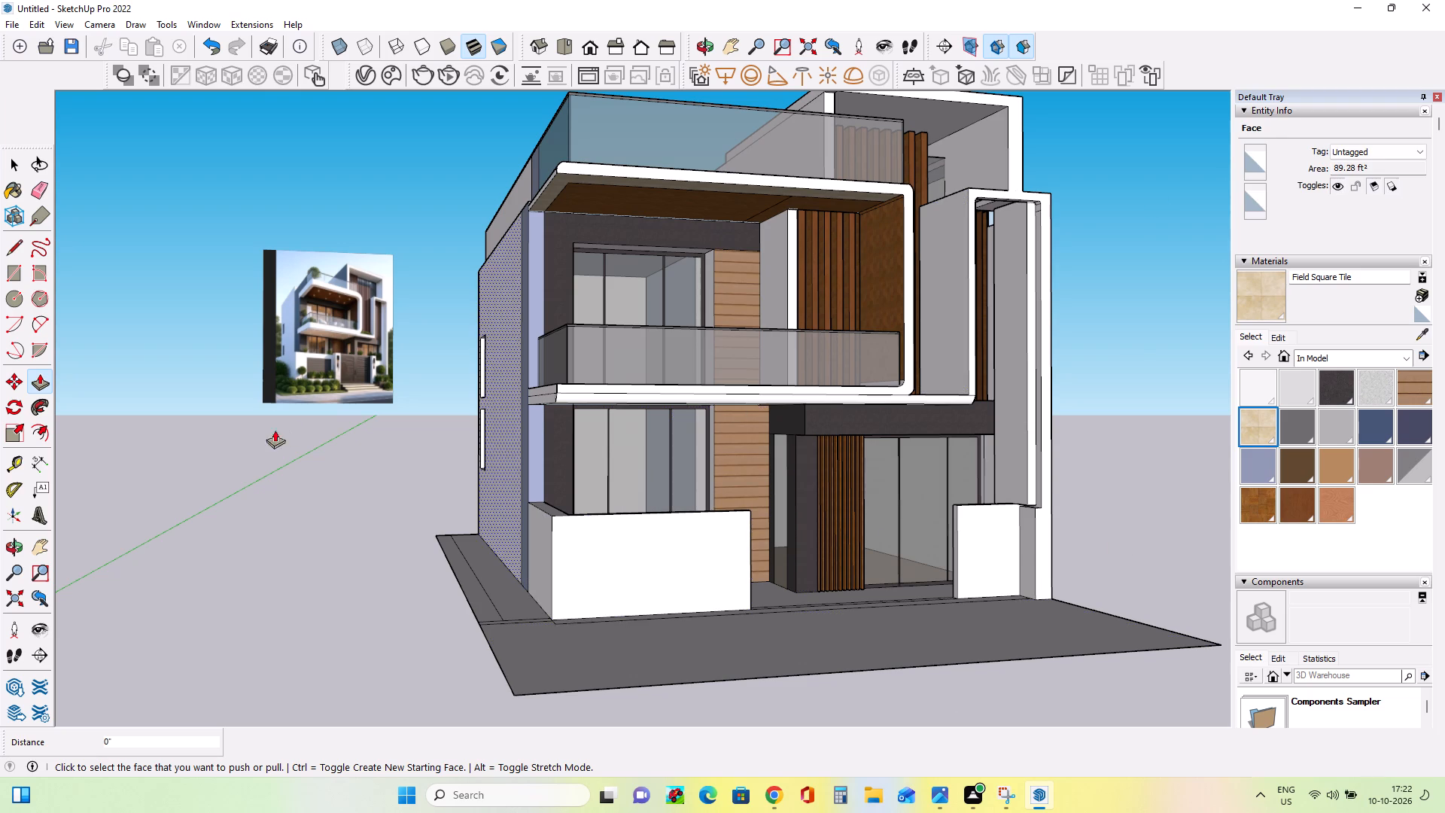
Draw a rectangle about 6' 2 5/8" by 4' 1 1/8" on the front face of the larger white boundary wall.
left_click(11, 278)
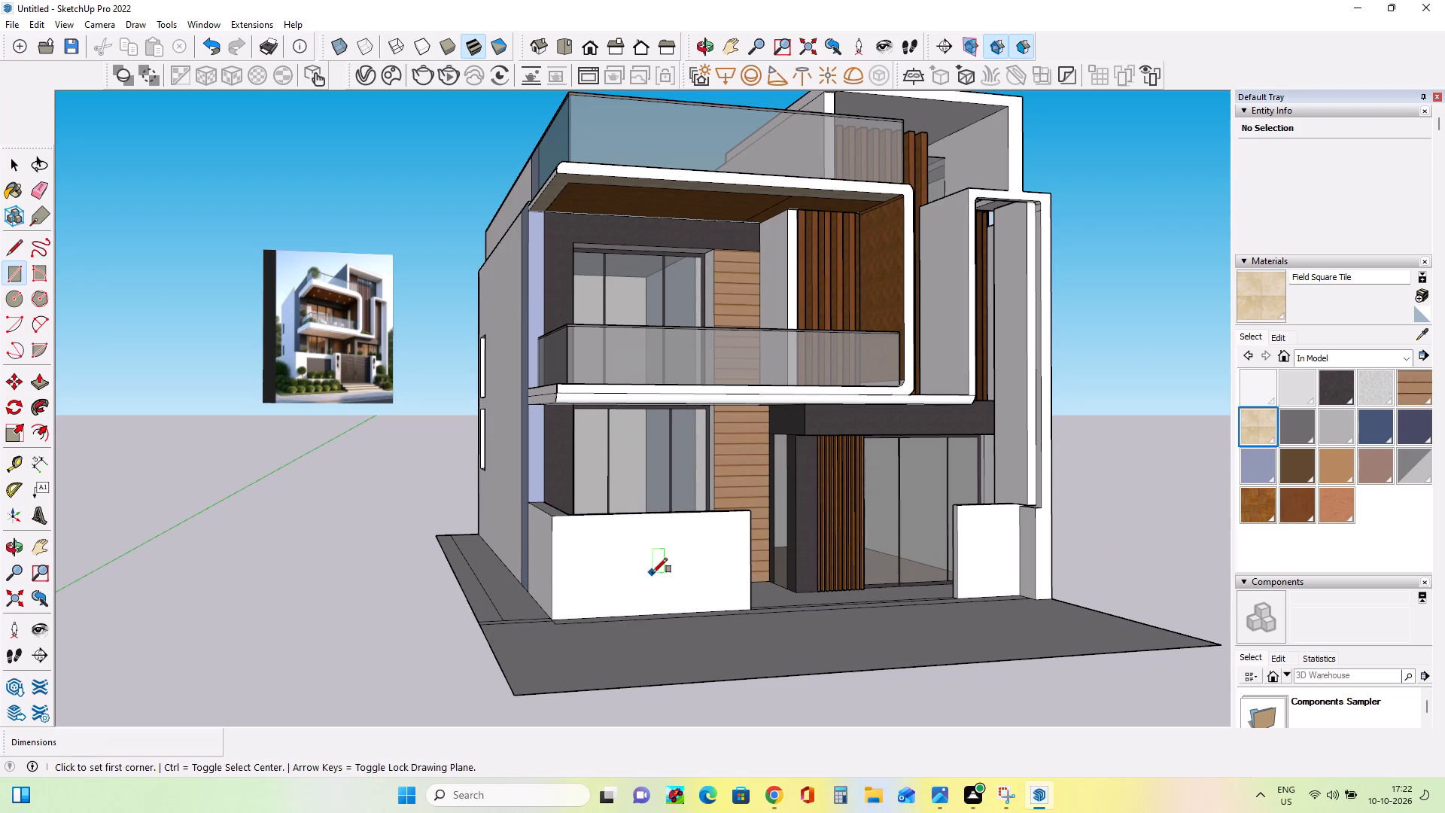
middle_click_drag(650, 573, 614, 555)
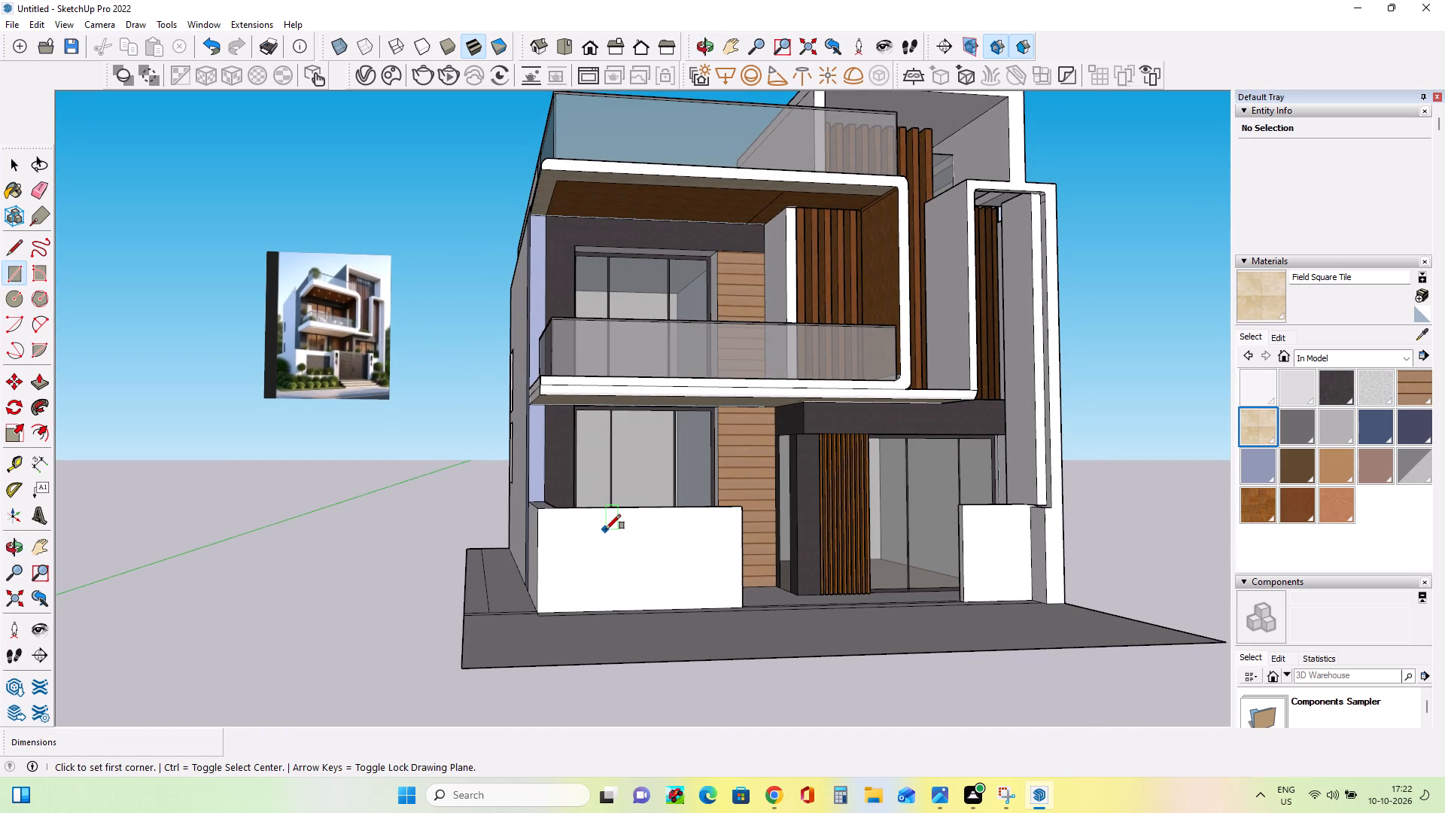
left_click(606, 529)
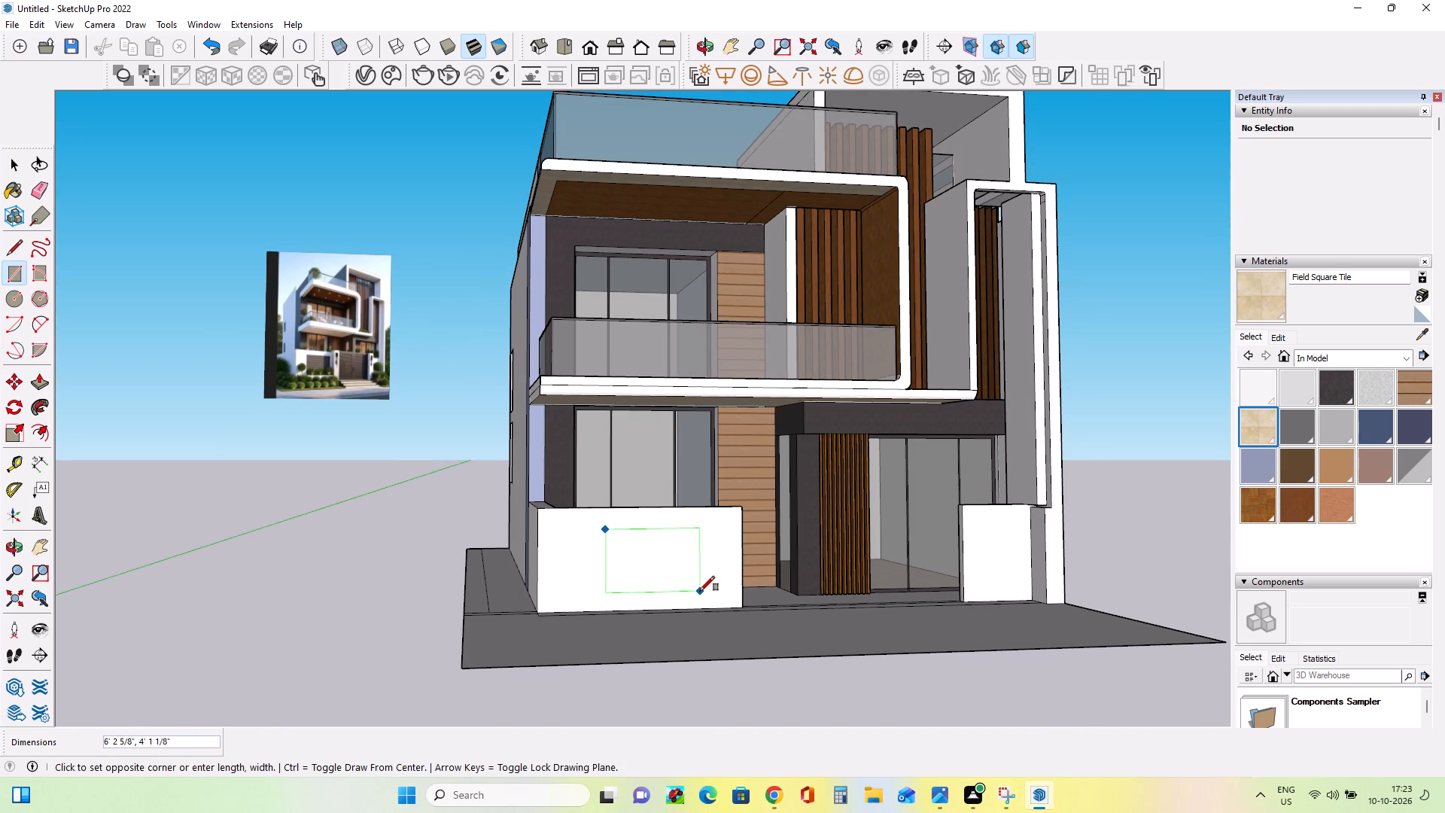
left_click(700, 591)
Push/Pull the rectangle on the front boundary wall by about 1 3/8".
middle_click_drag(786, 626, 786, 629)
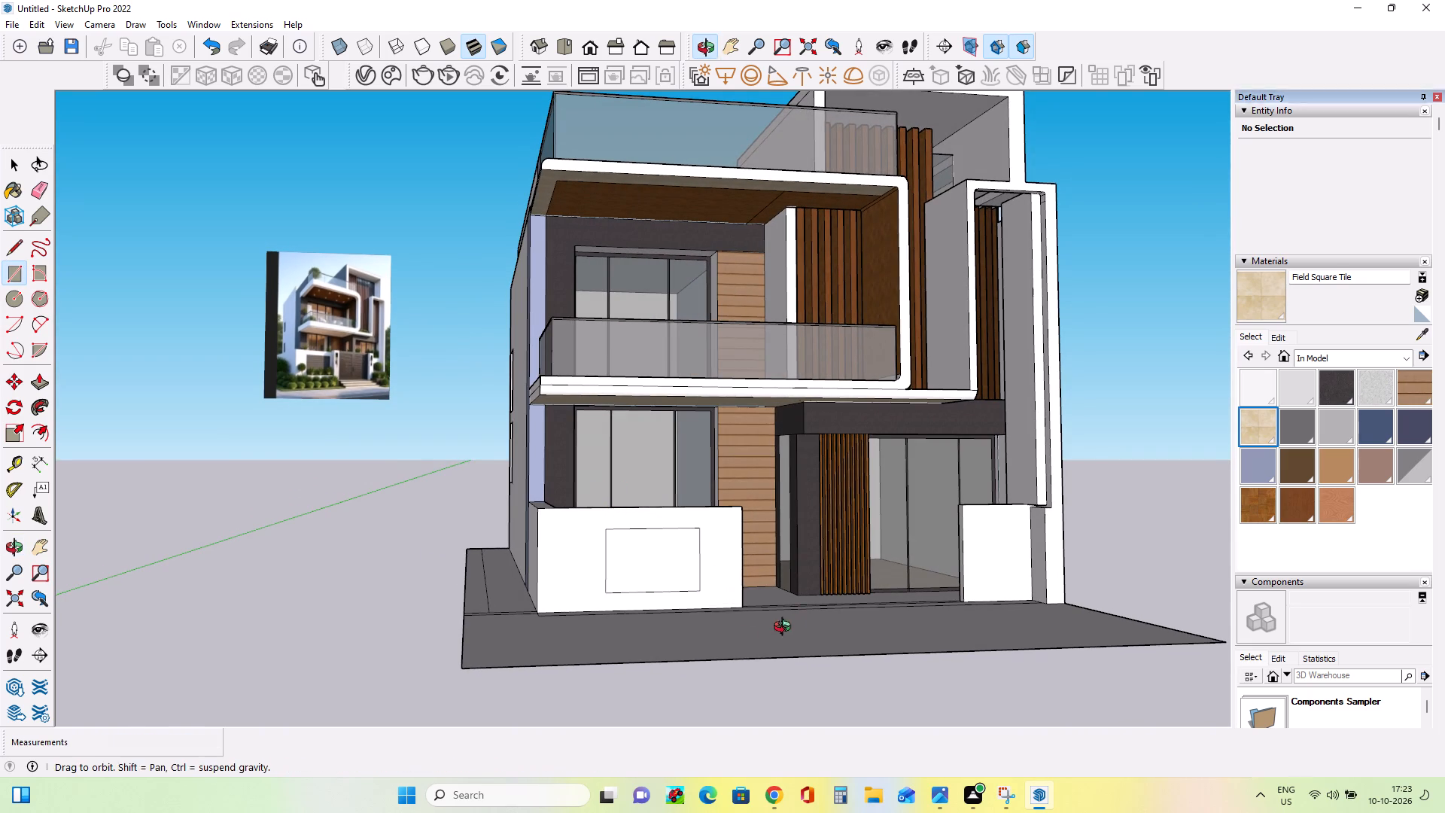
middle_click_drag(786, 629, 757, 641)
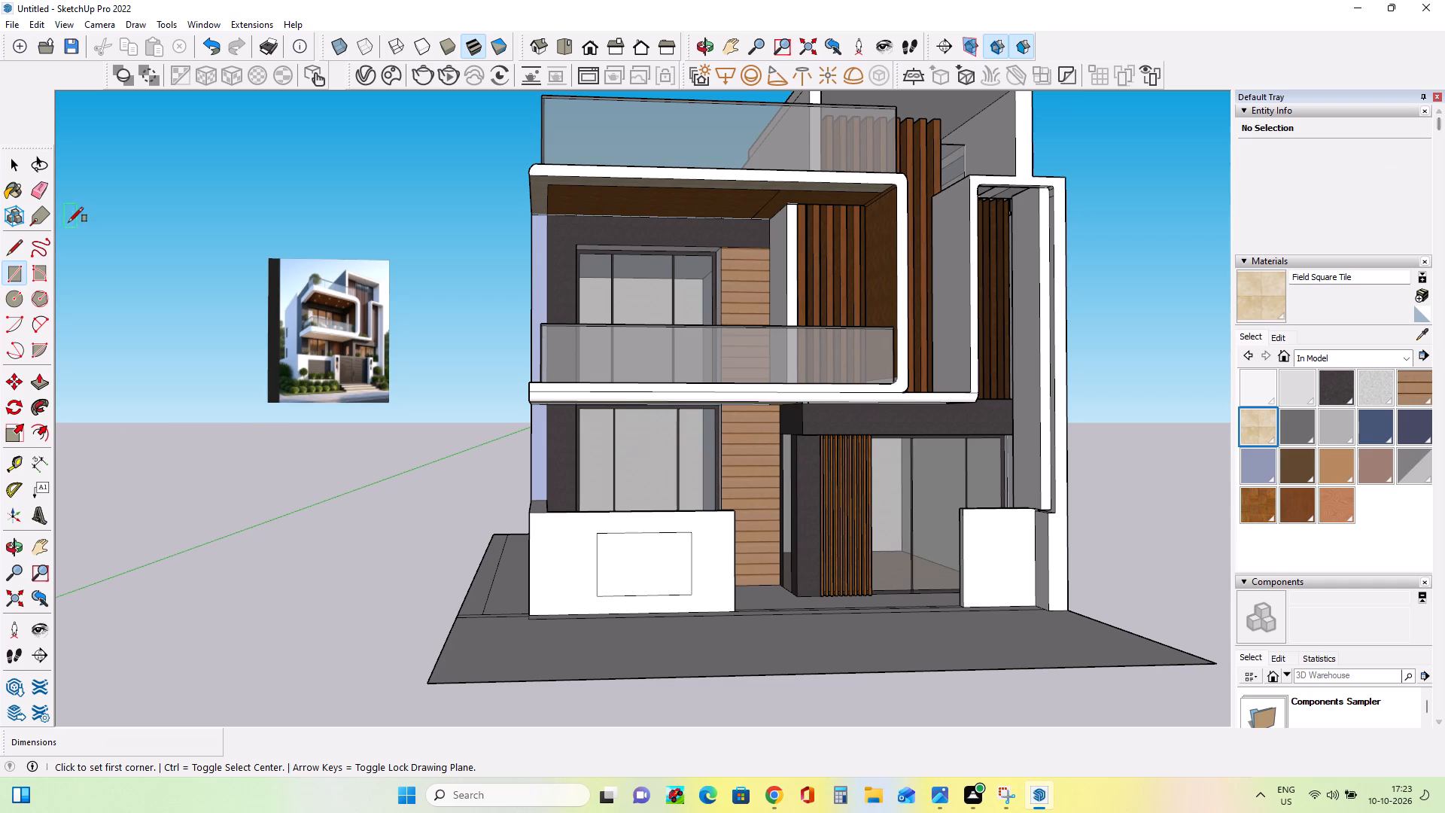
left_click(37, 385)
left_click(621, 553)
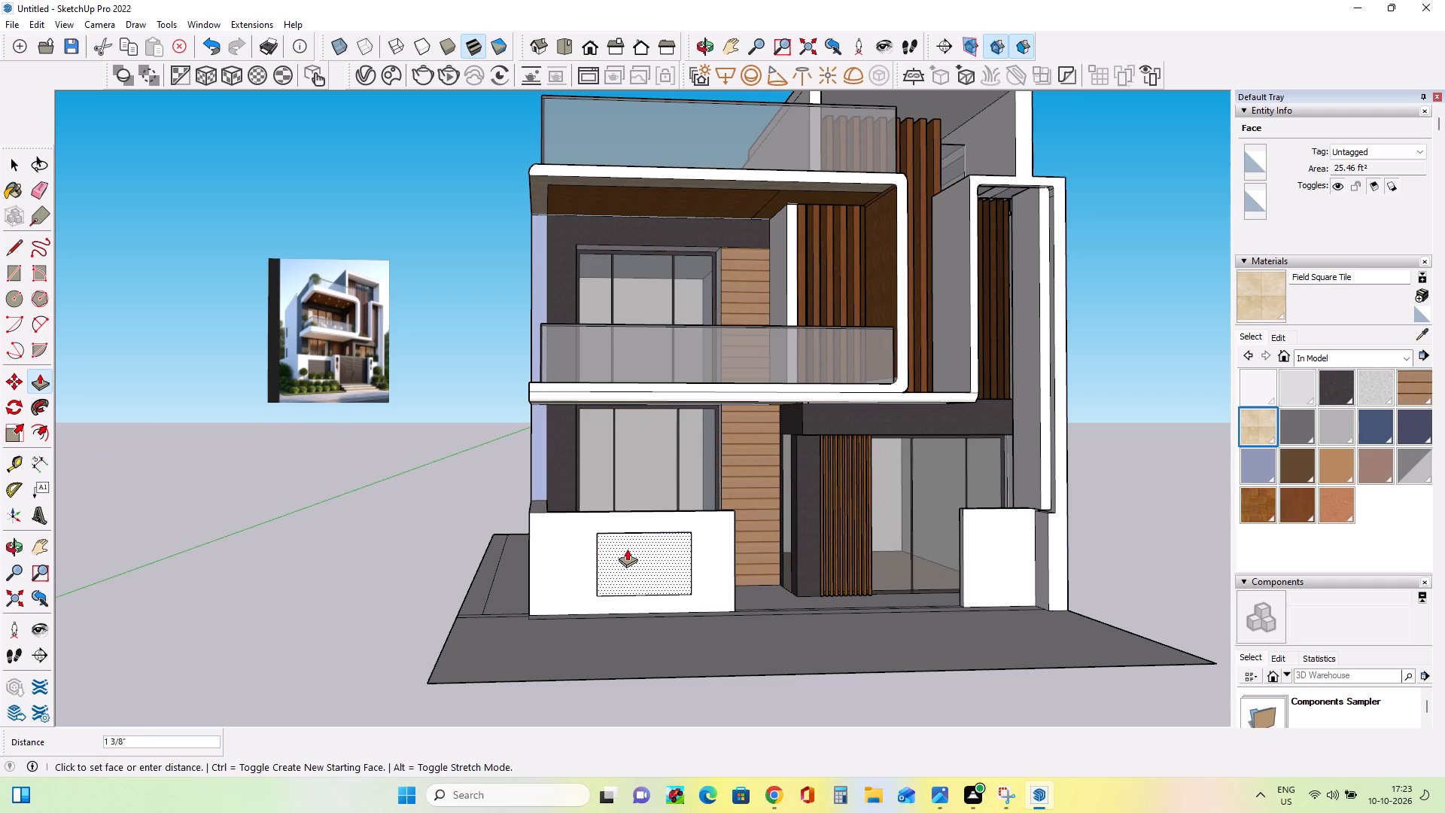
left_click(627, 549)
Thicken the front boundary wall by pulling its inner face about 4 15/16" toward the house.
scroll(656, 569, "up", 7)
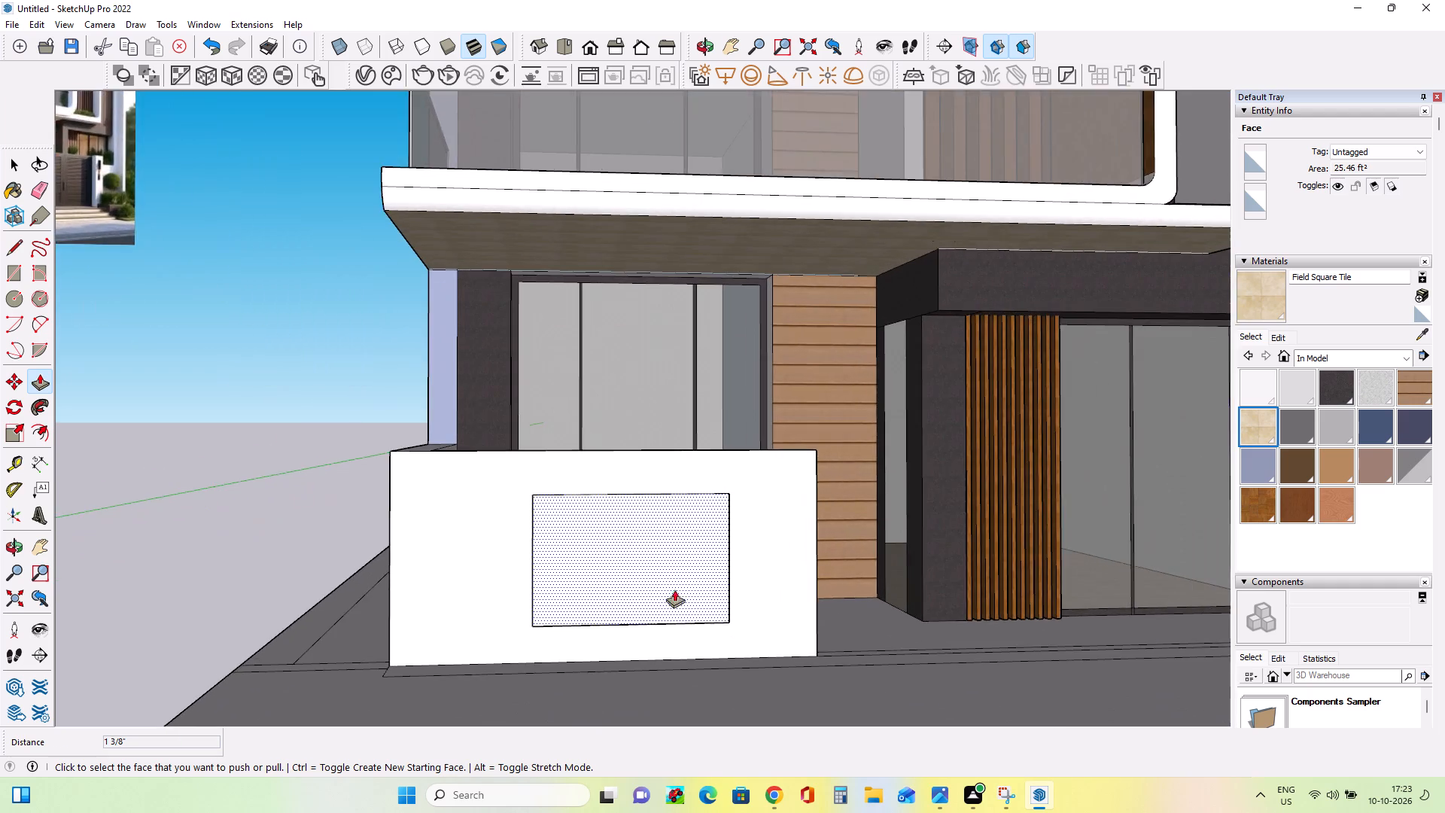
middle_click_drag(677, 592, 869, 651)
middle_click_drag(680, 560, 1167, 754)
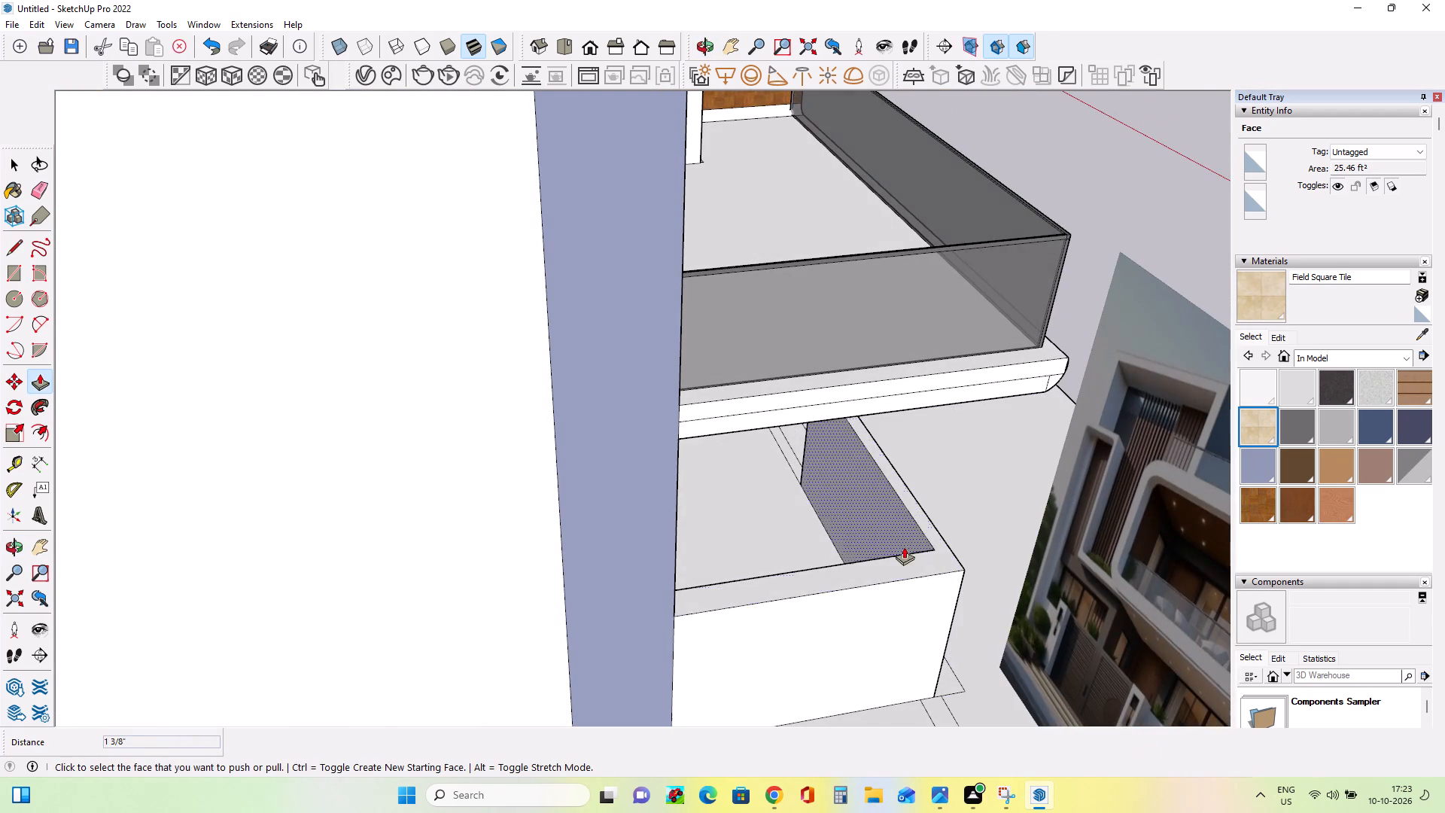
left_click(901, 531)
left_click(892, 538)
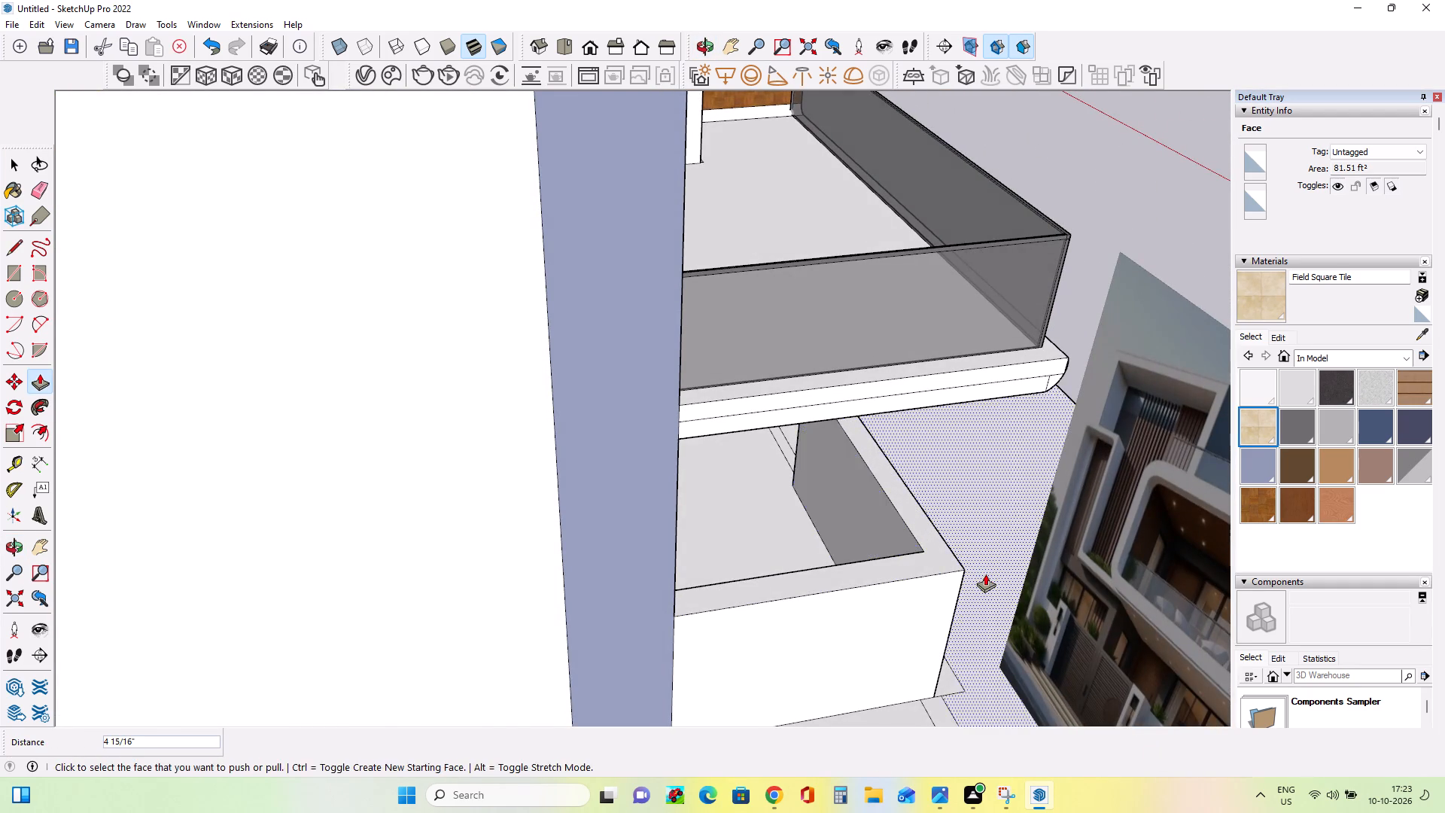
Adjust the boundary wall's rectangular recess by pushing its face in about 4", another 4 5/8", and back out about 4 3/16".
middle_click_drag(985, 574, 569, 529)
left_click(619, 565)
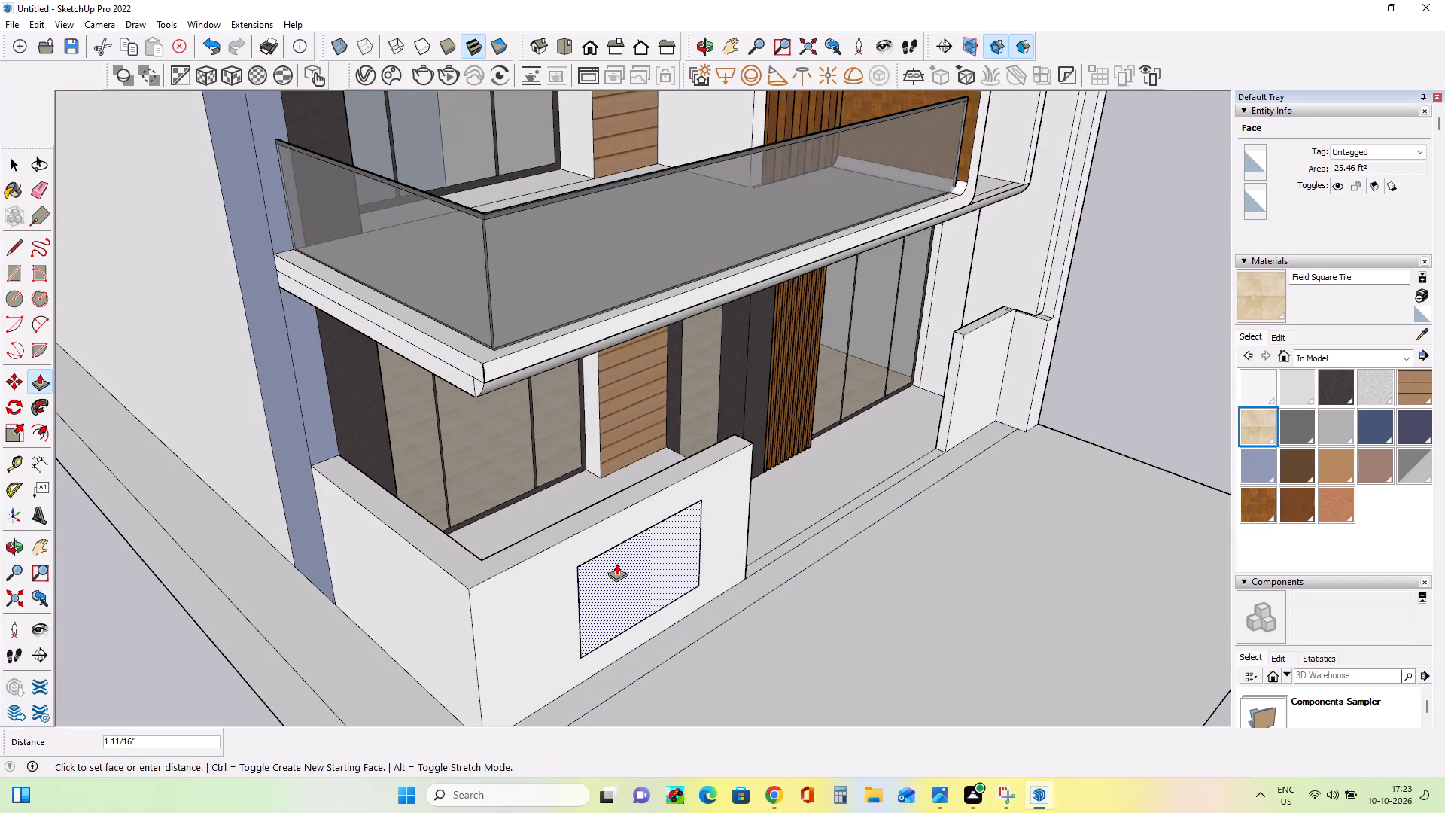
left_click(616, 556)
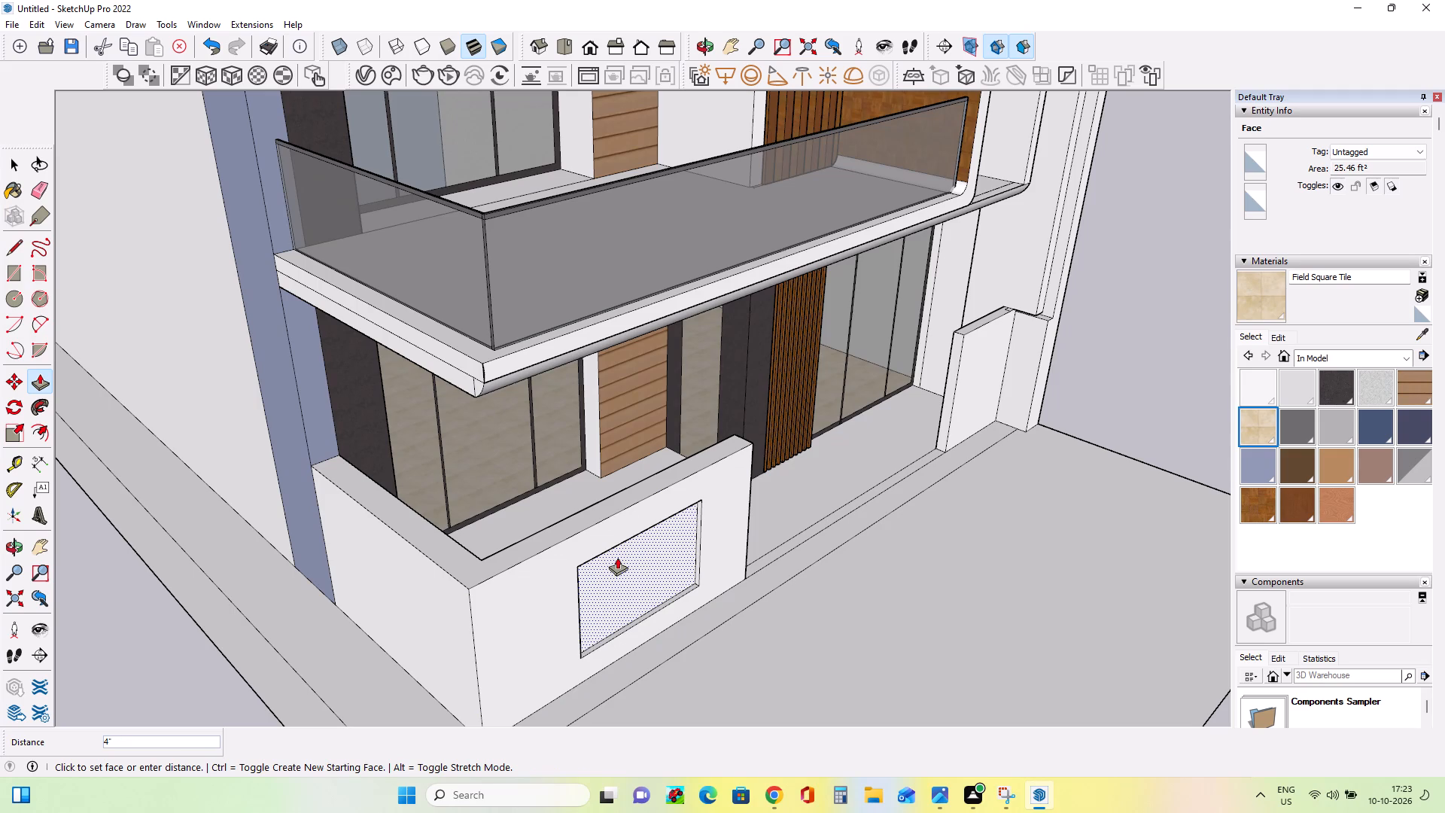
middle_click_drag(718, 582, 558, 496)
left_click(555, 511)
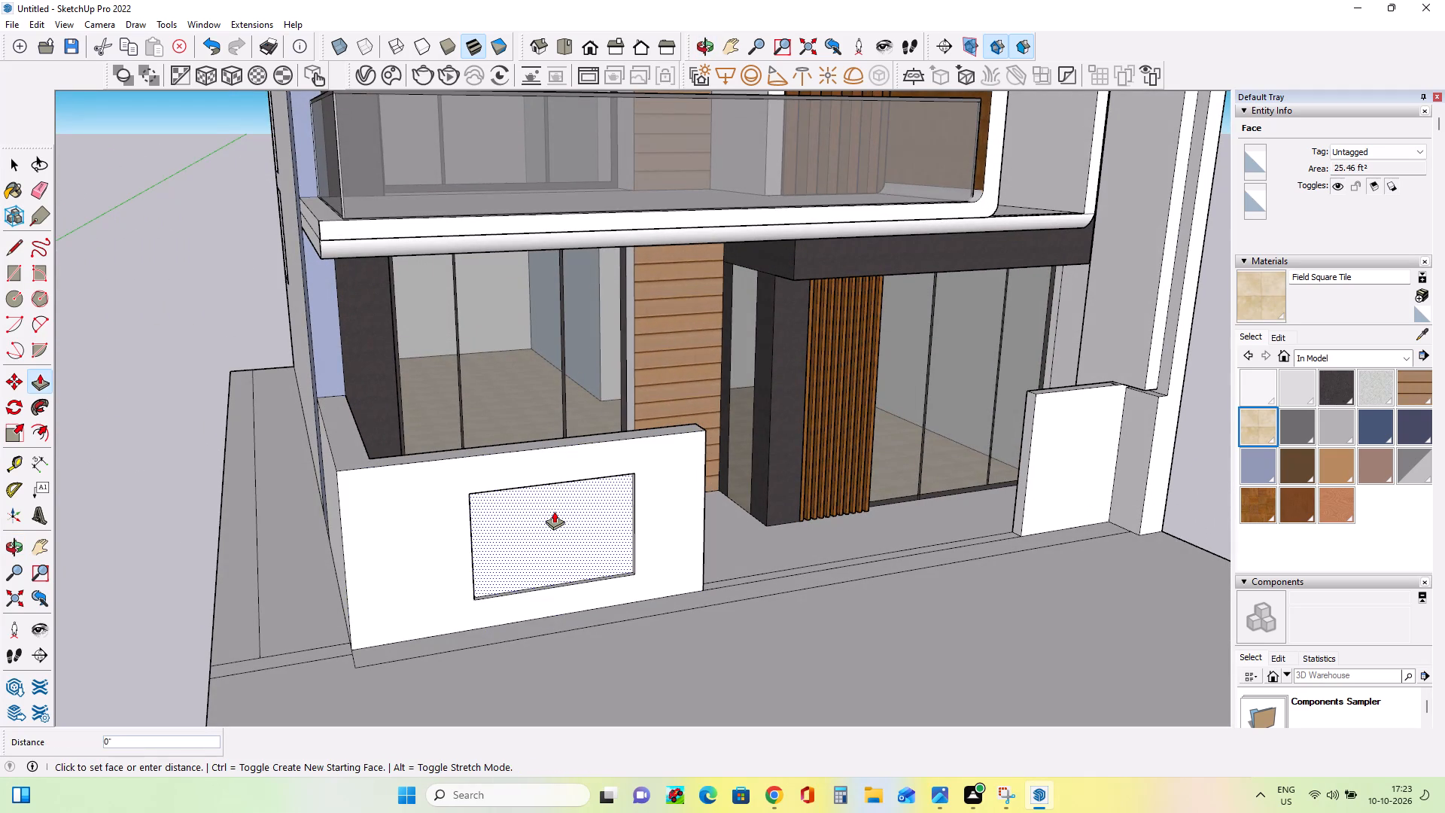
left_click(554, 506)
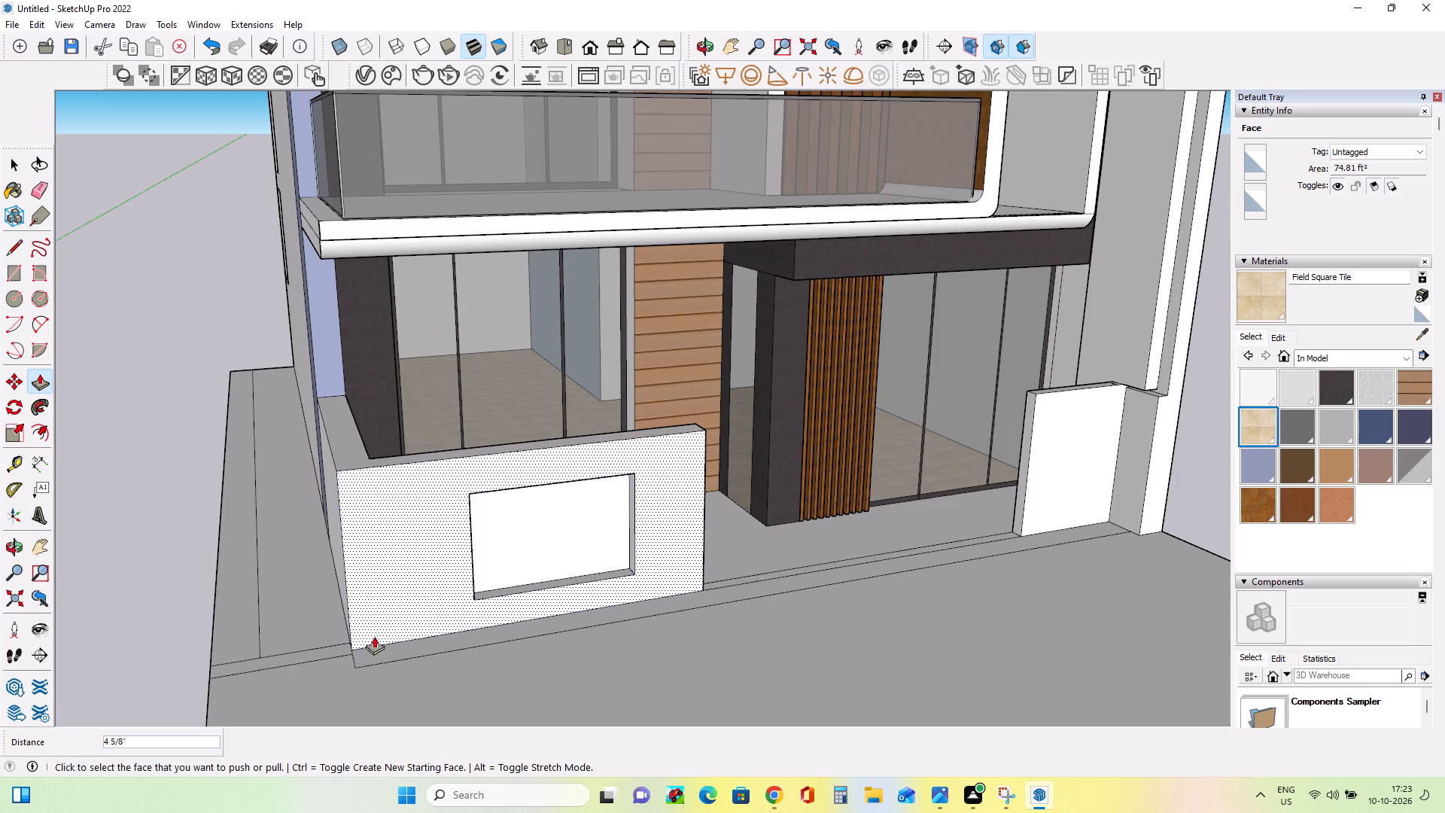
left_click(585, 523)
left_click(587, 527)
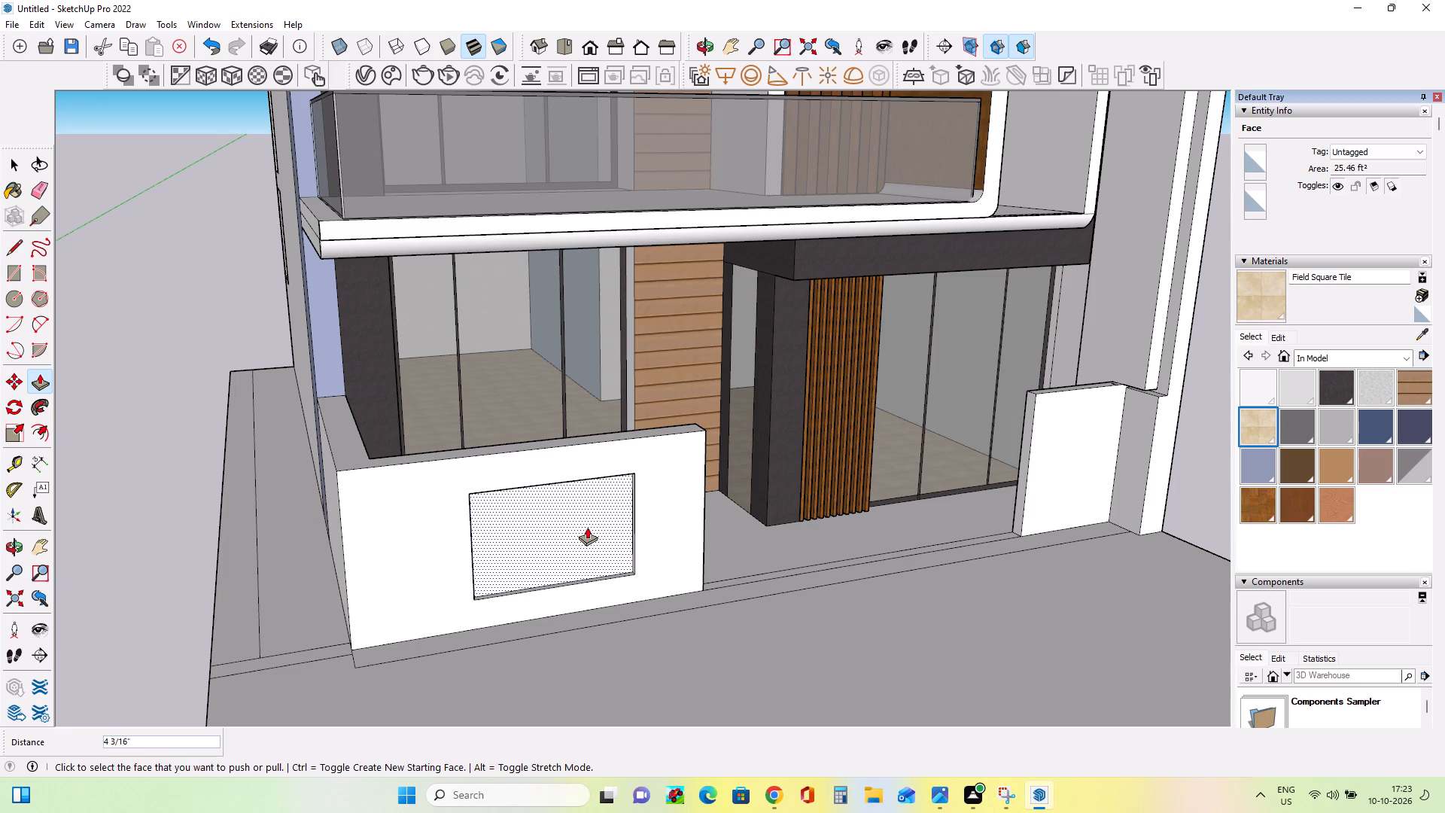
Examine the recessed boundary wall and the front facade against the reference image.
middle_click_drag(657, 606, 642, 588)
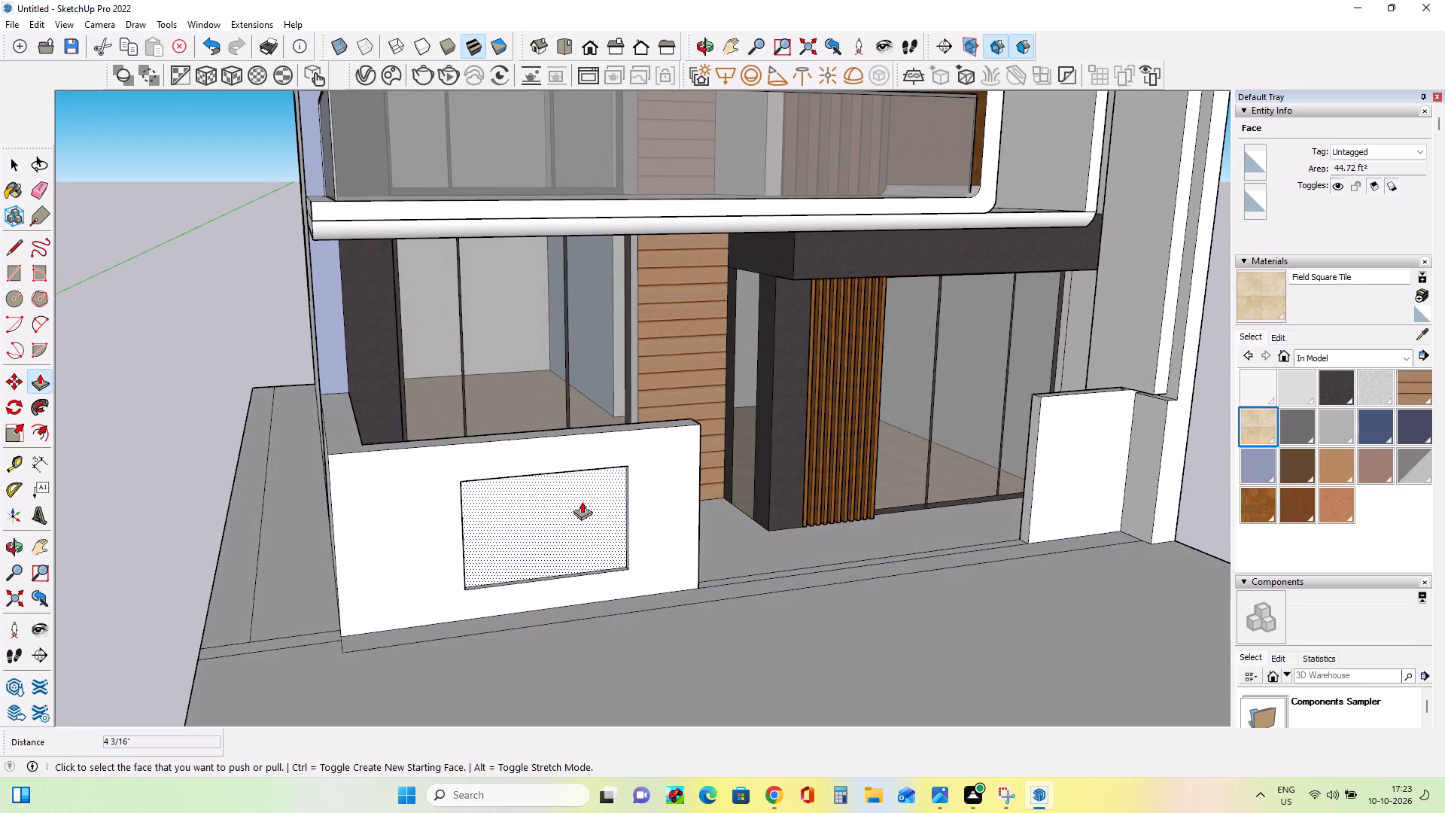
scroll(578, 506, "down", 4)
middle_click_drag(580, 517, 591, 527)
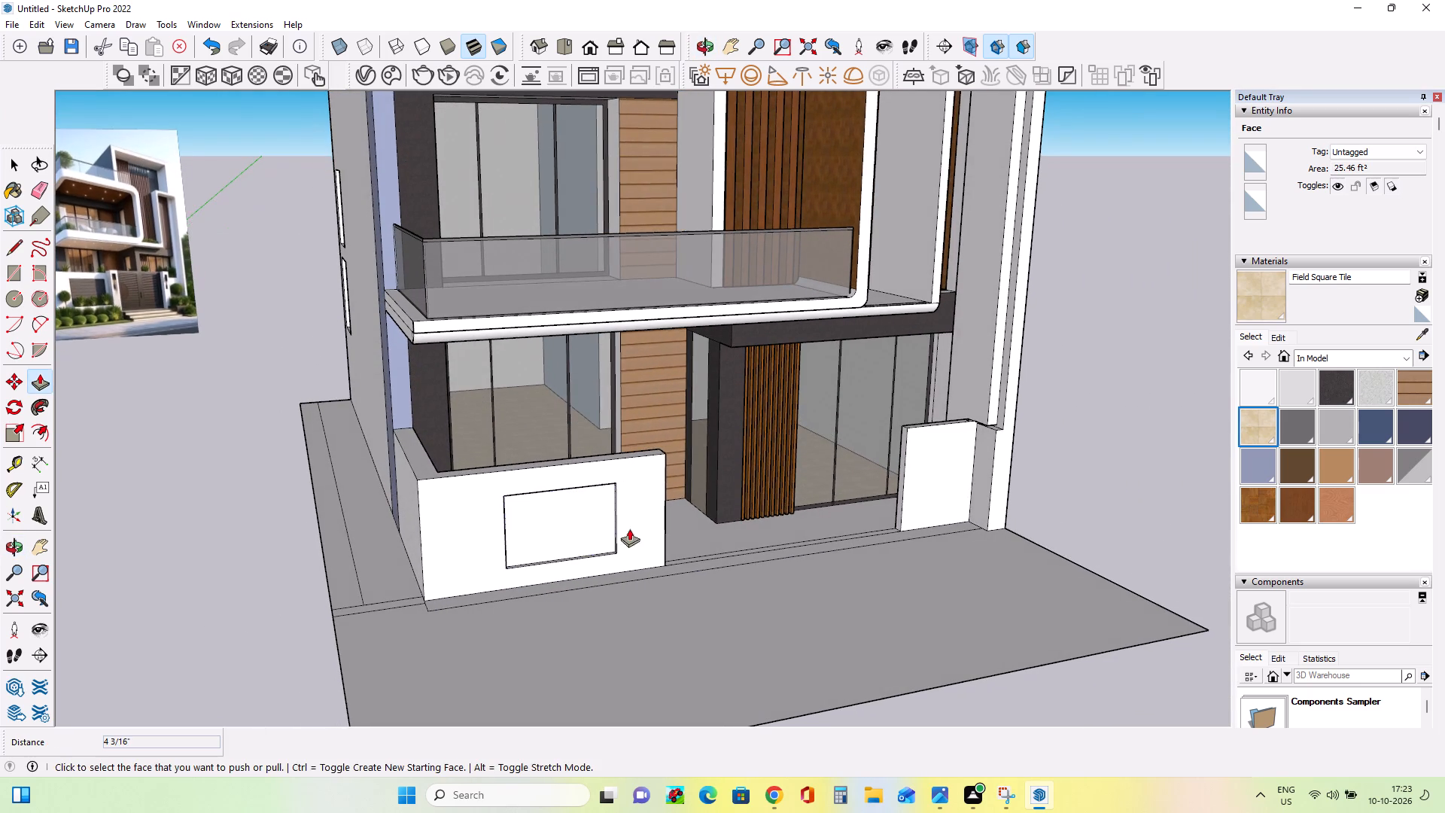
middle_click_drag(654, 544, 660, 552)
middle_click_drag(701, 534, 671, 540)
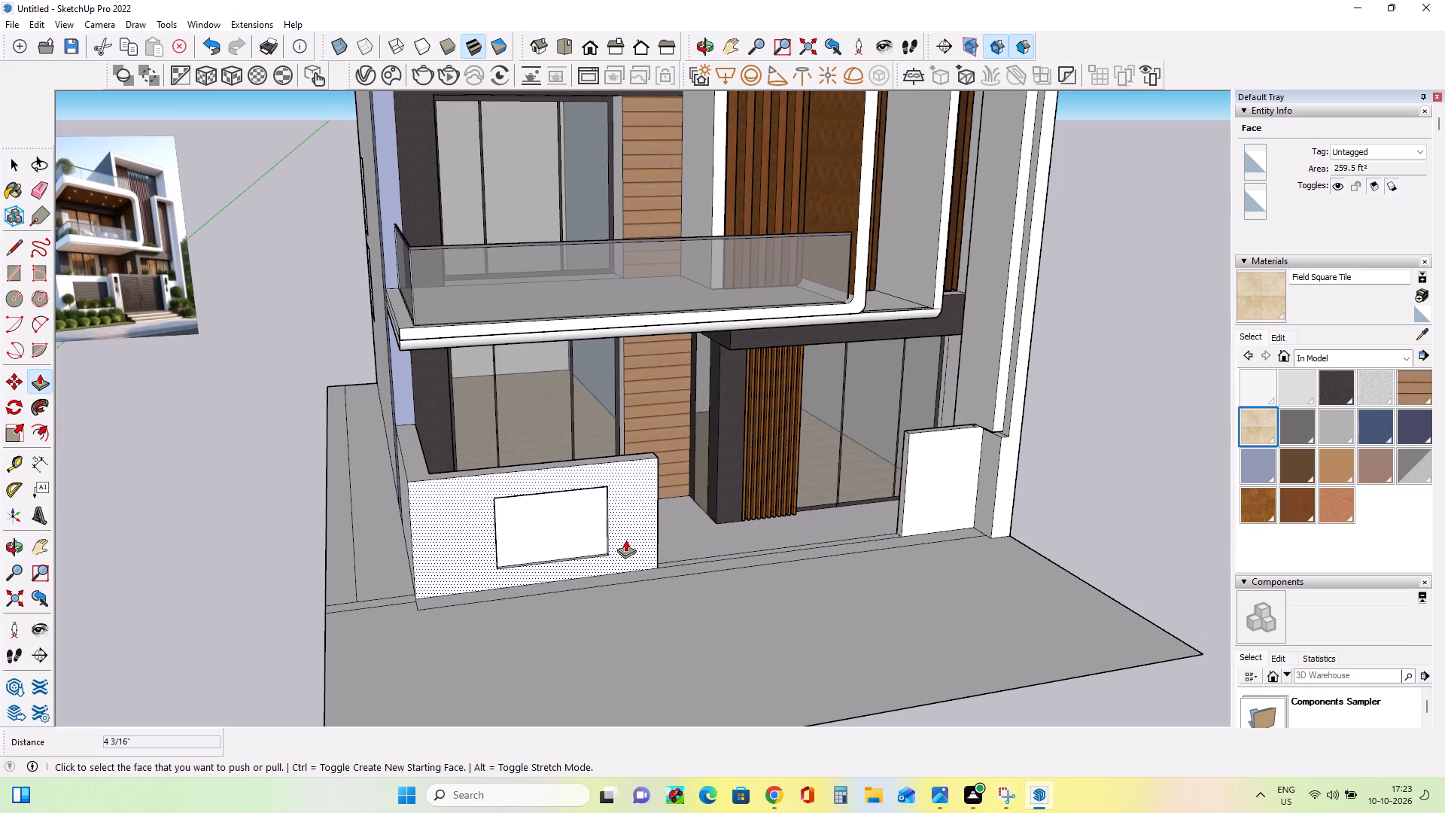
scroll(455, 556, "down", 1)
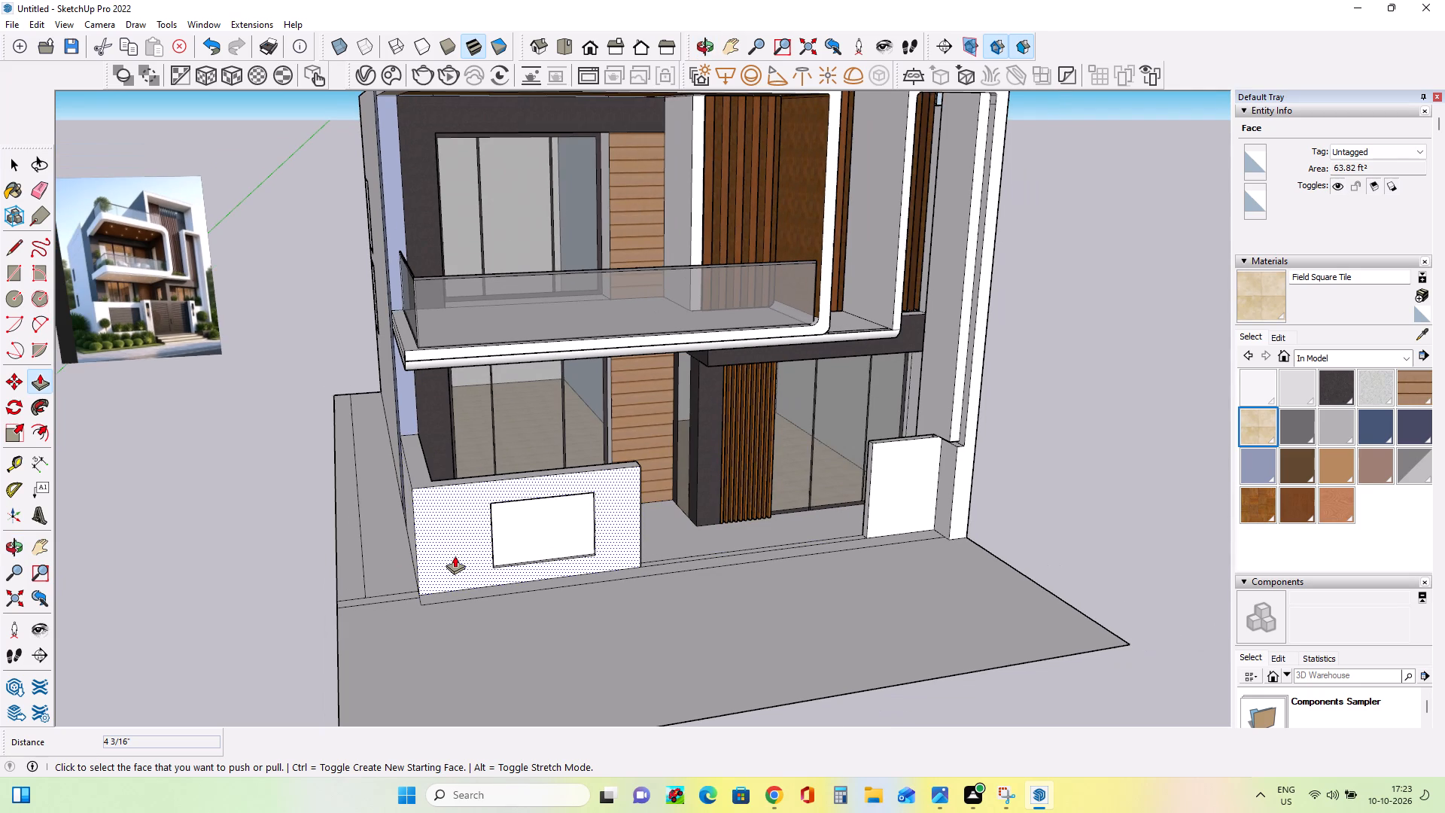
middle_click_drag(455, 556, 466, 558)
scroll(518, 579, "down", 1)
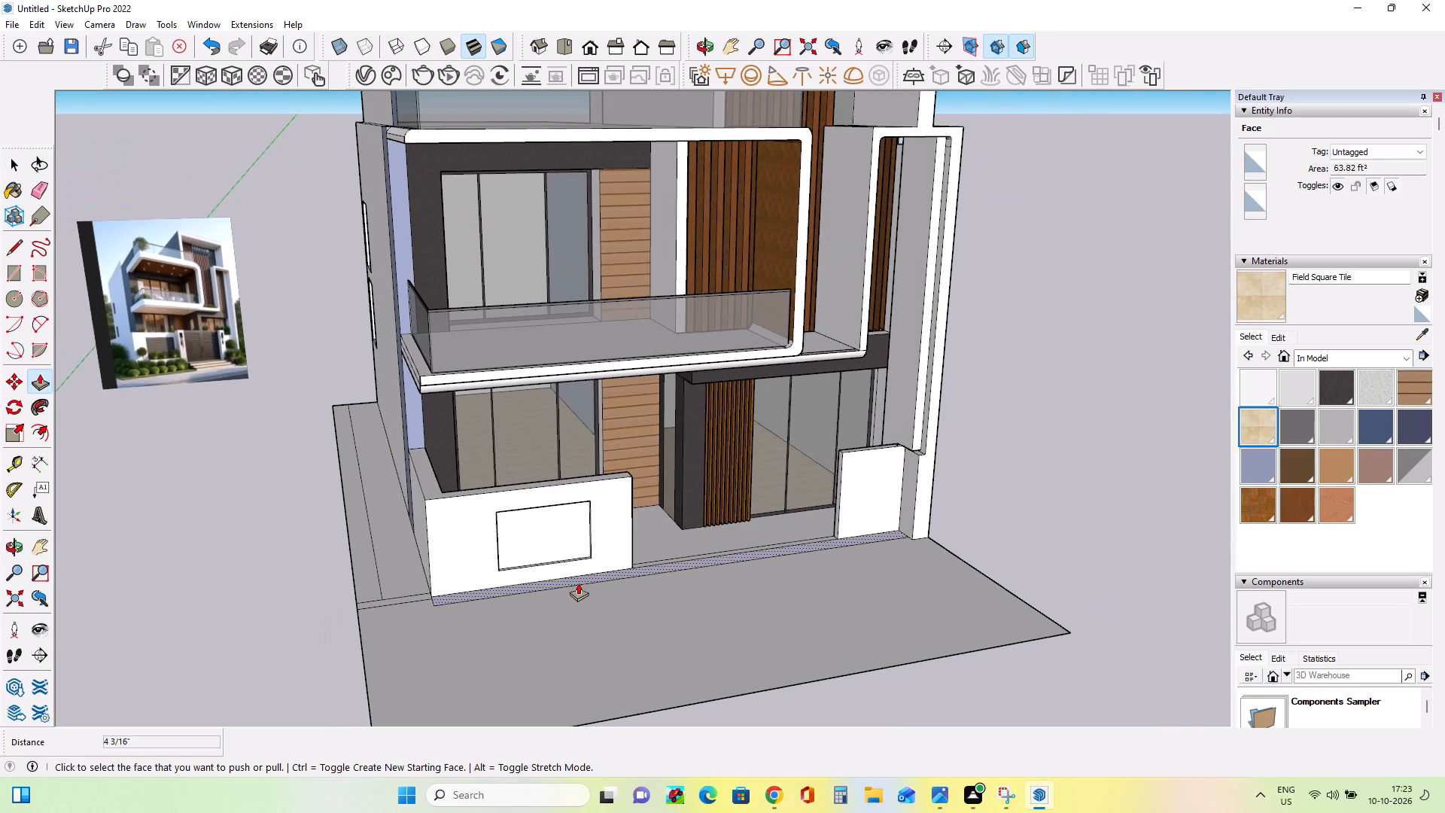
middle_click_drag(579, 582, 576, 557)
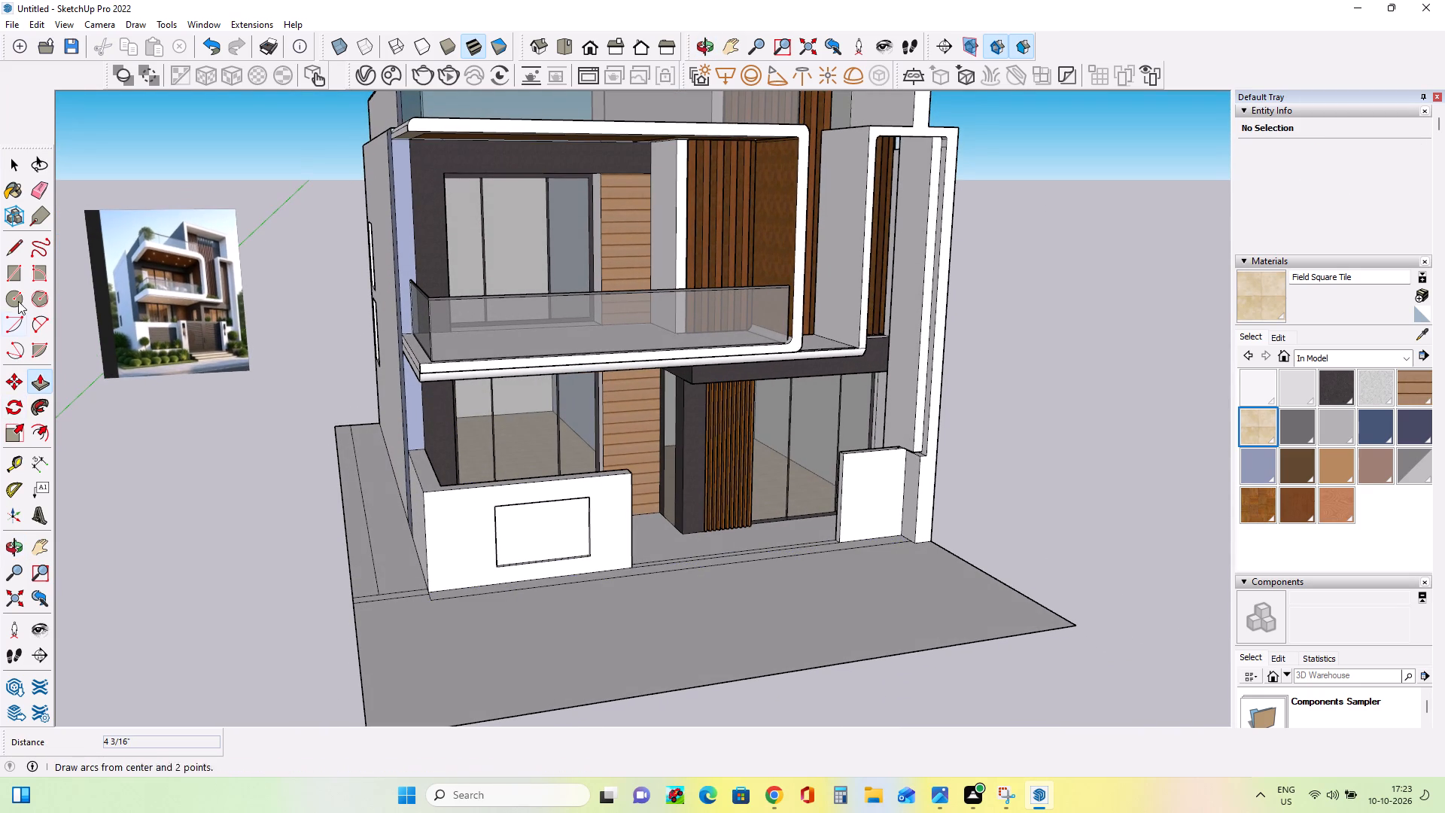
Draw a full-height strip about 1' 9 1/16" wide and 6' 7 7/16" high at the recessed boundary wall's entrance-side end.
left_click(13, 267)
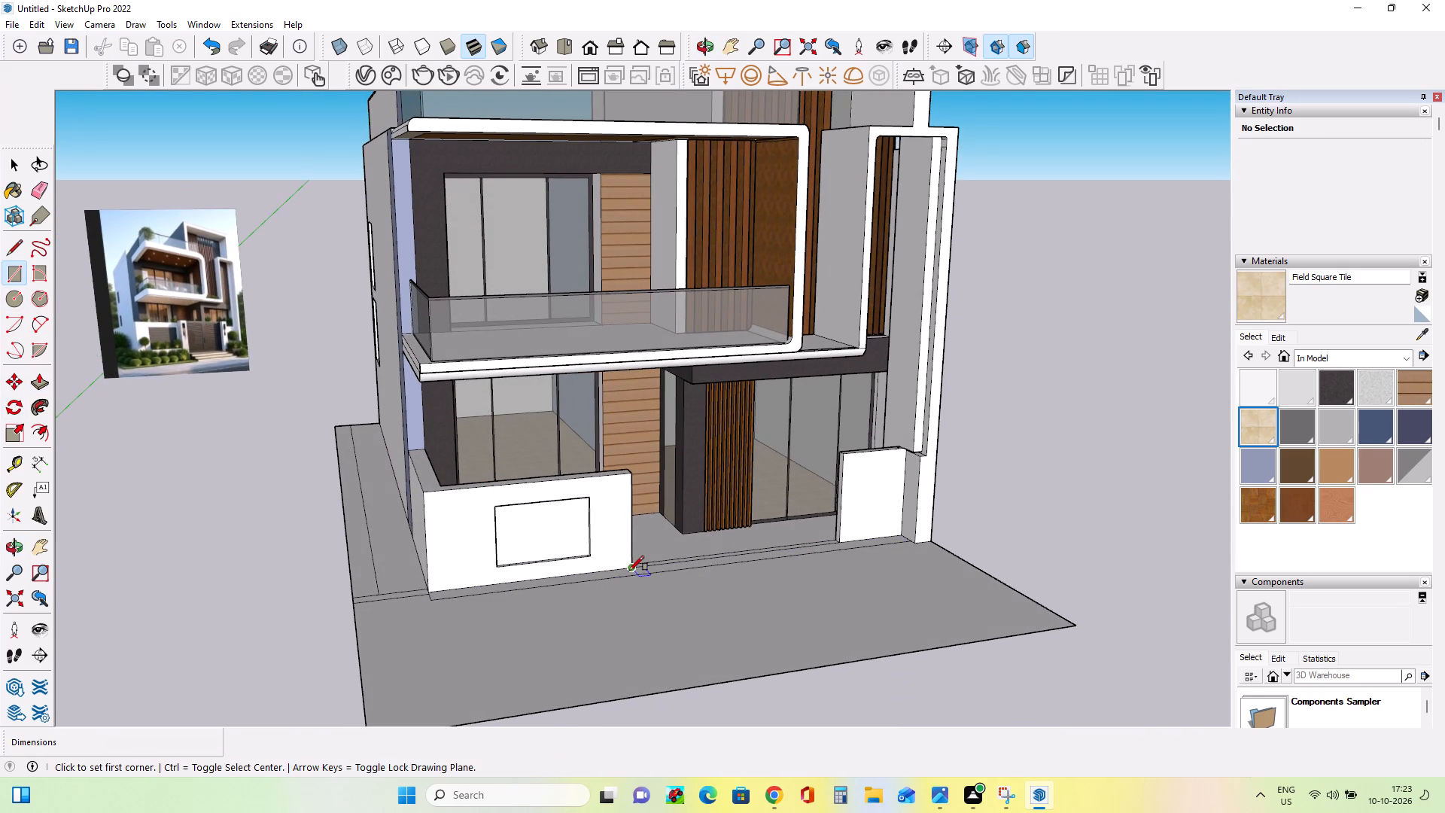
left_click(632, 570)
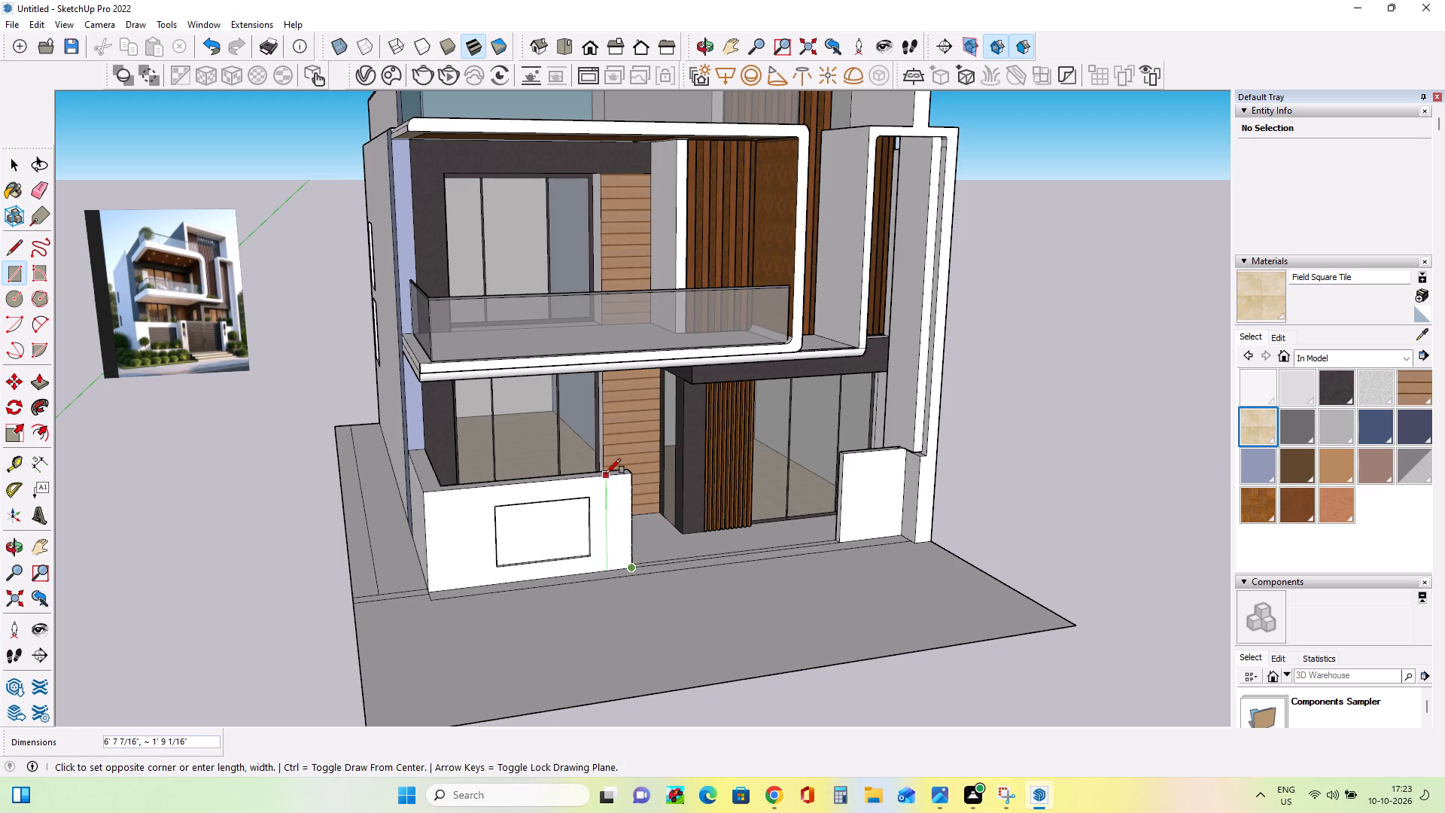
left_click(606, 473)
Pull the end strip of the boundary wall forward about 6 5/16" to form a projecting pier.
middle_click_drag(643, 550, 648, 583)
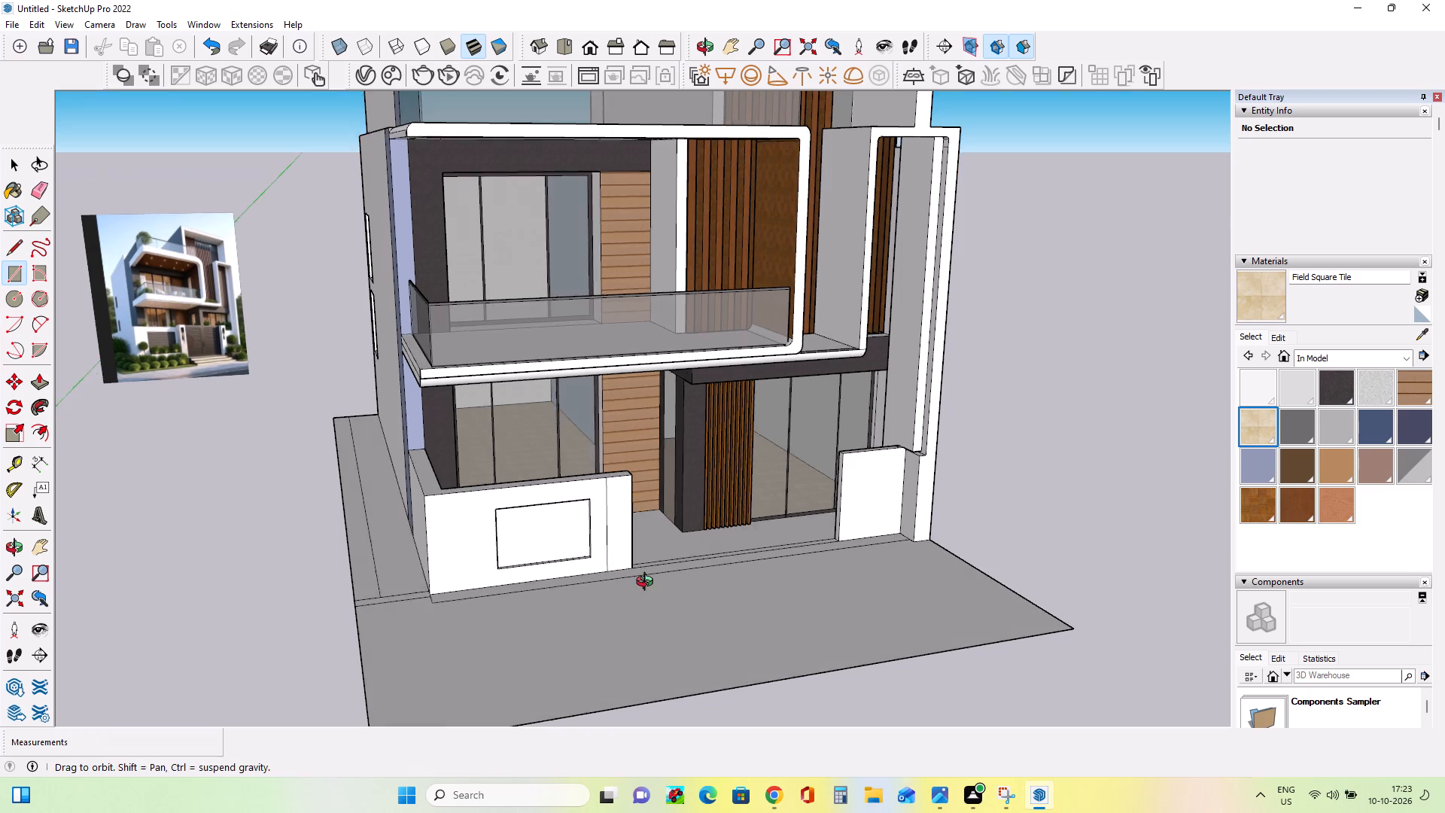
middle_click_drag(648, 583, 648, 638)
scroll(602, 544, "up", 2)
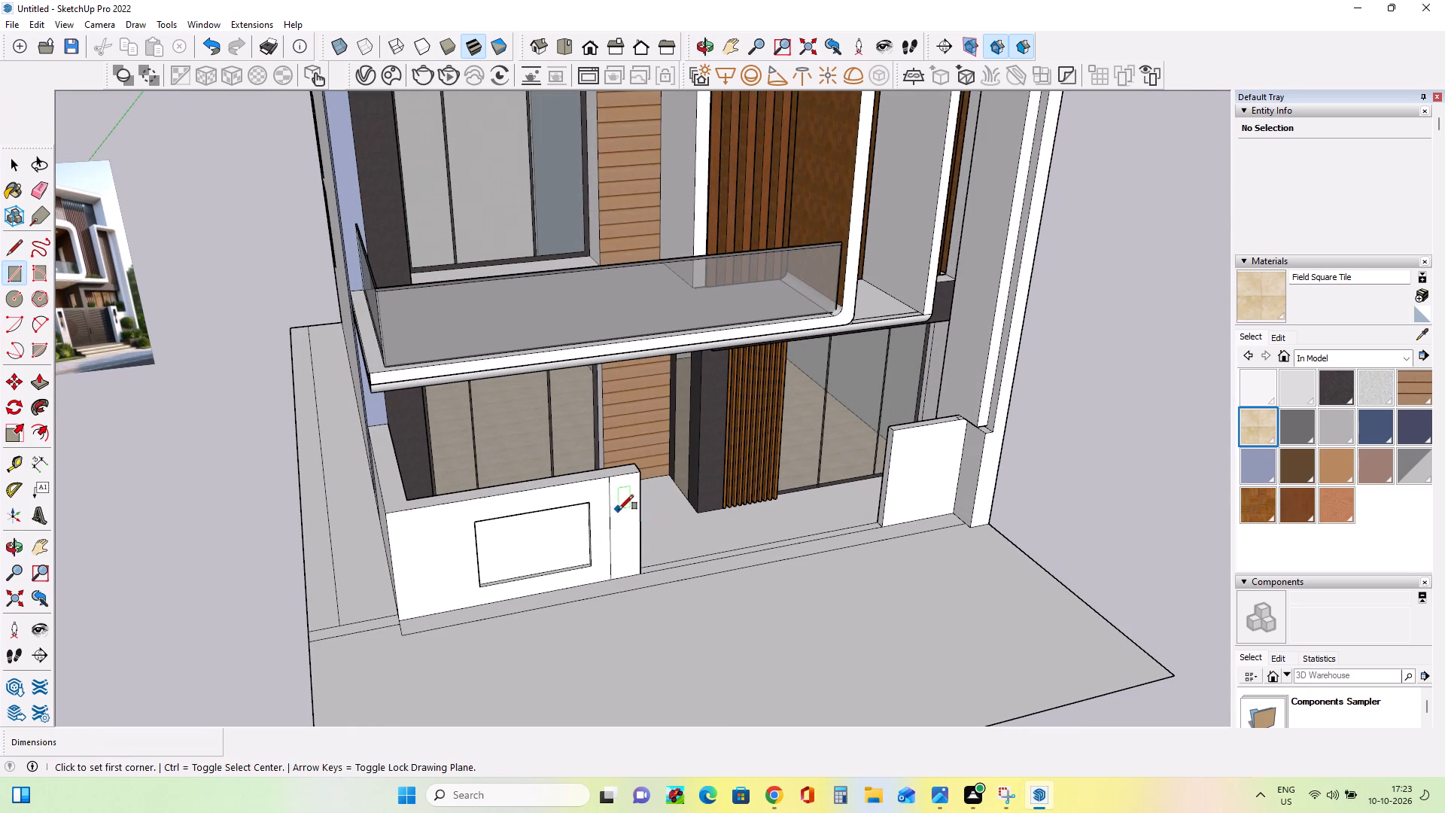
middle_click_drag(619, 510, 628, 526)
scroll(616, 480, "up", 1)
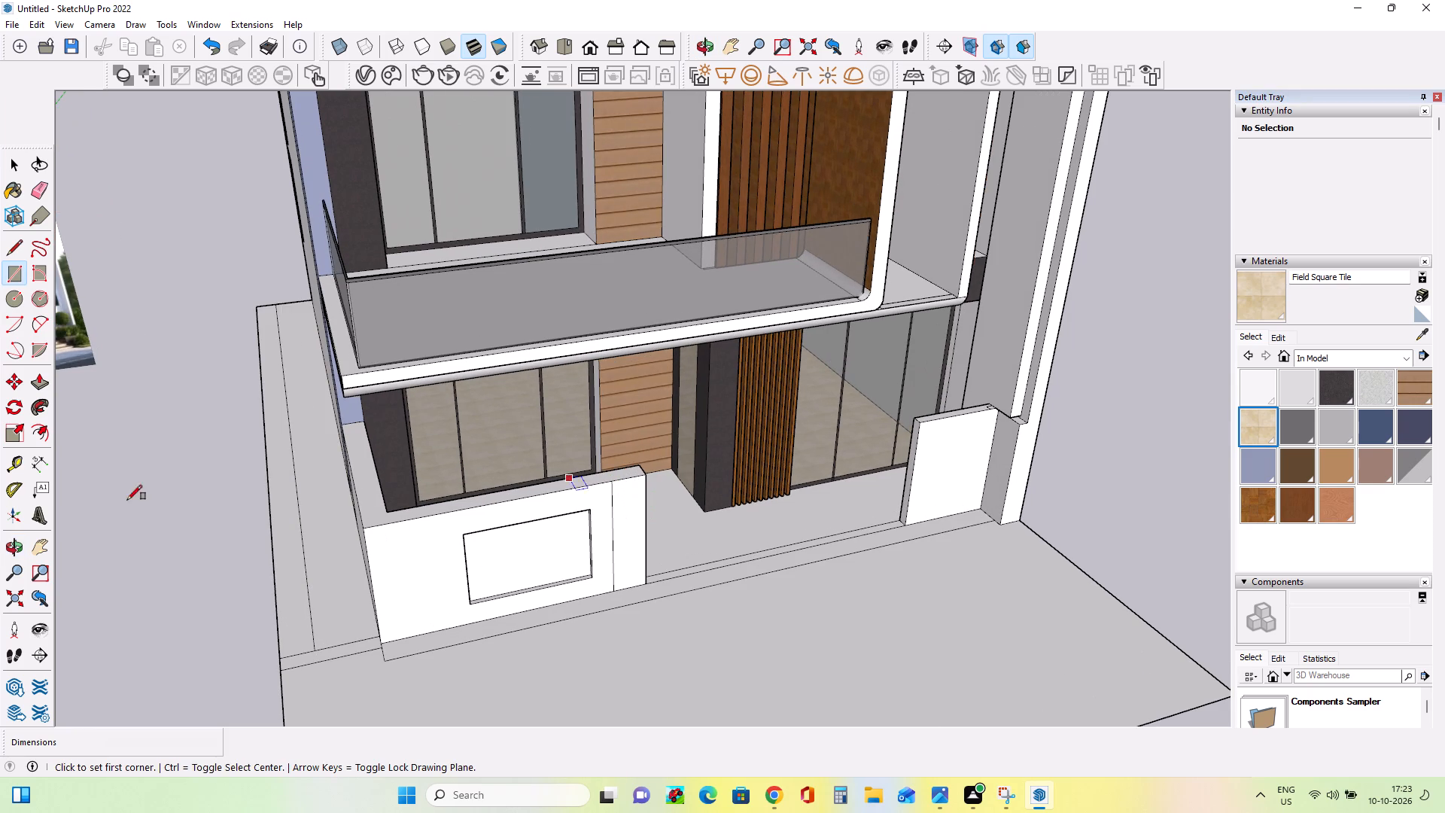
left_click(50, 378)
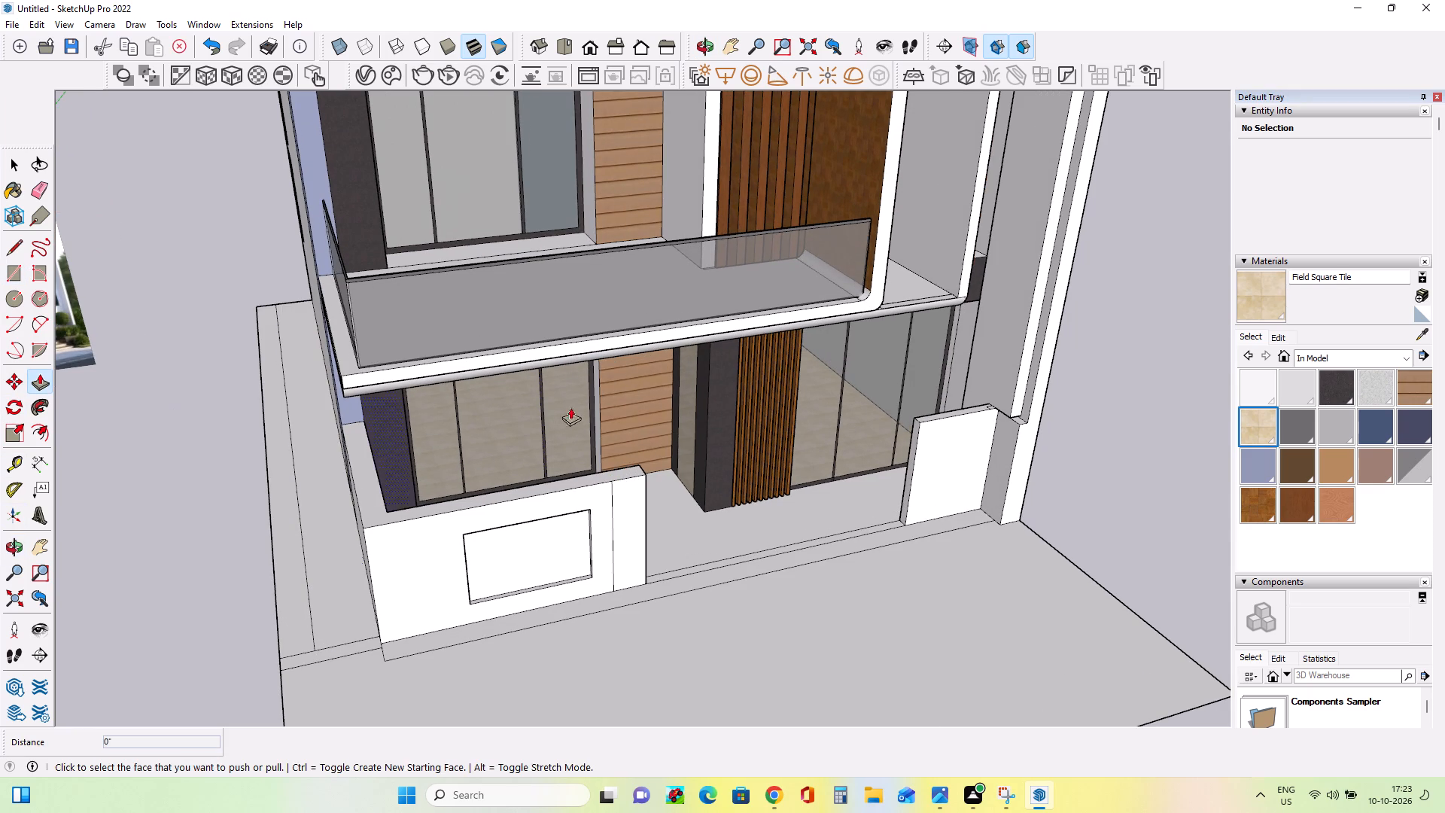
left_click(634, 516)
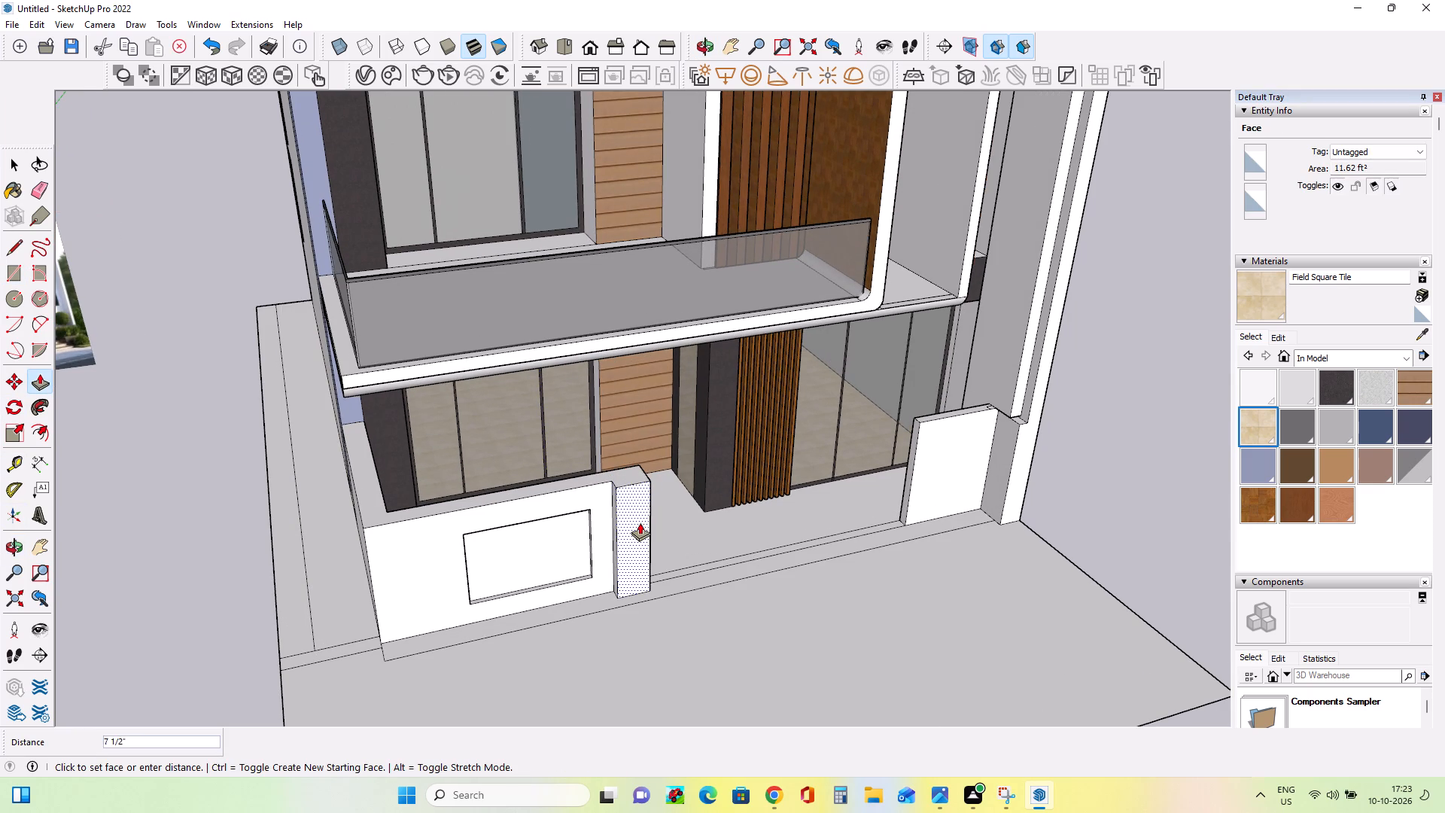
left_click(640, 521)
Outline the projecting pier's top with a rectangle about 1' 9 1/16" by 6 5/16" and raise it about 2 3/4".
scroll(619, 474, "up", 5)
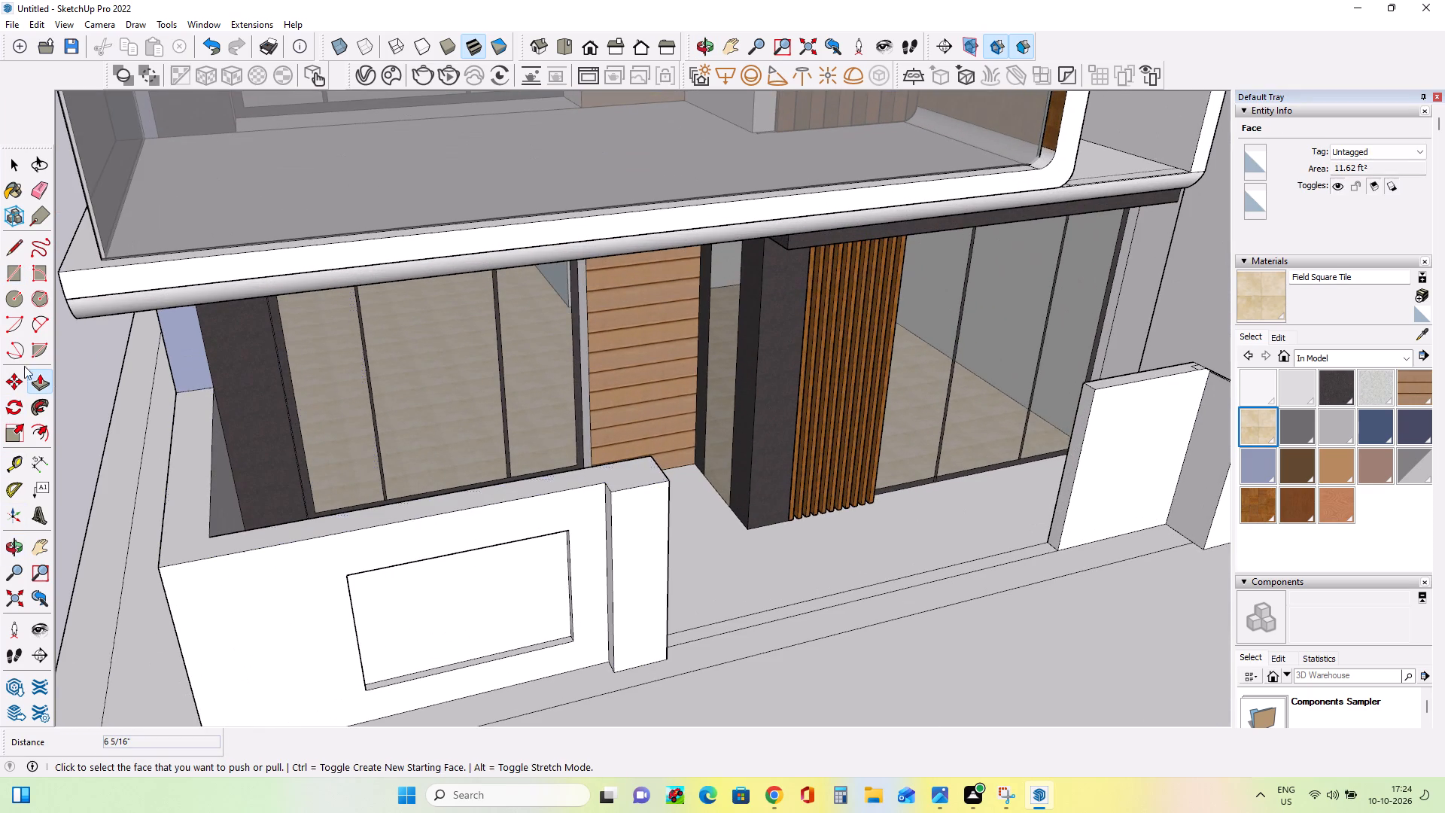
left_click(18, 269)
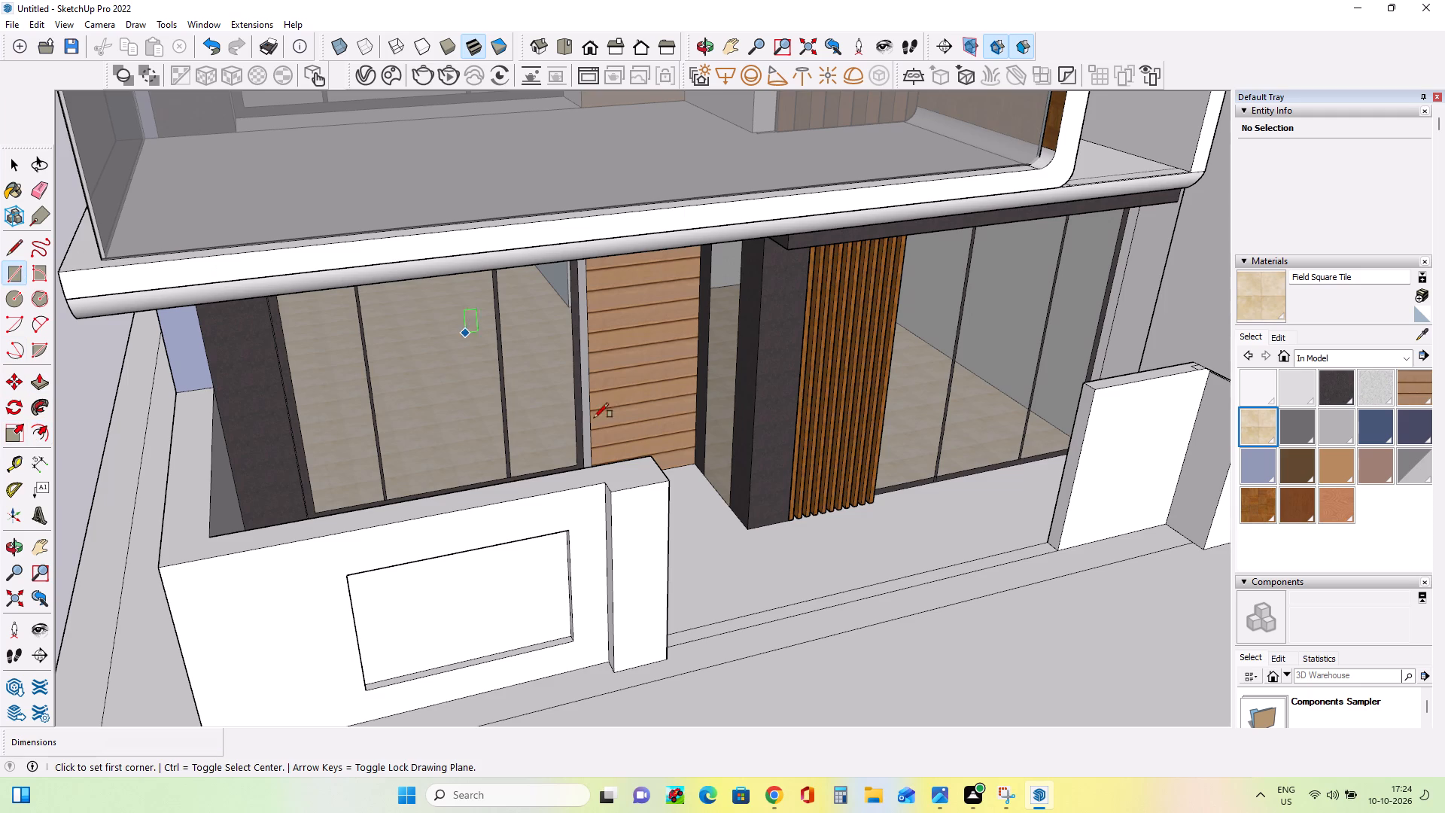
left_click(610, 485)
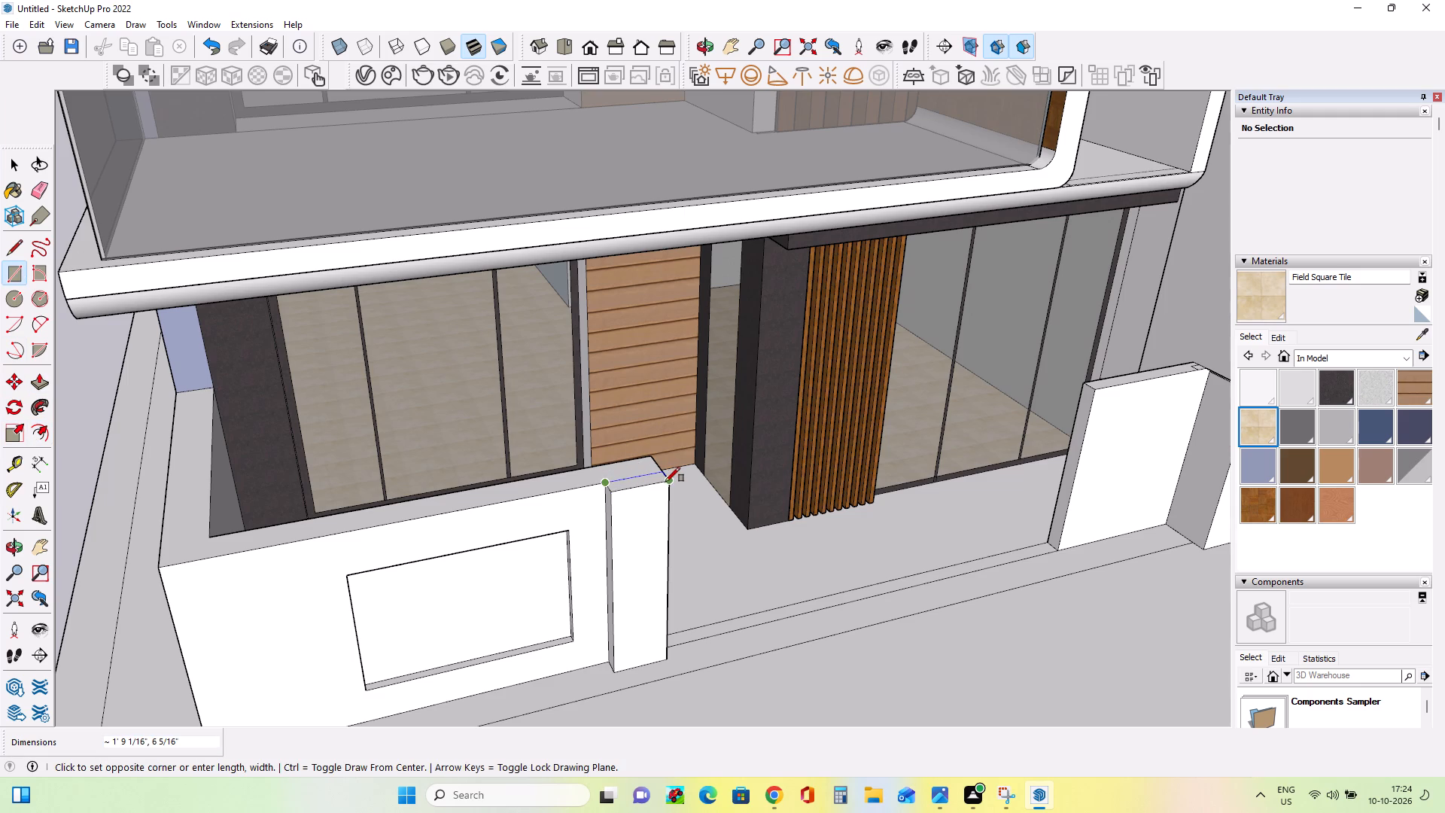
left_click(665, 482)
middle_click_drag(664, 570, 668, 577)
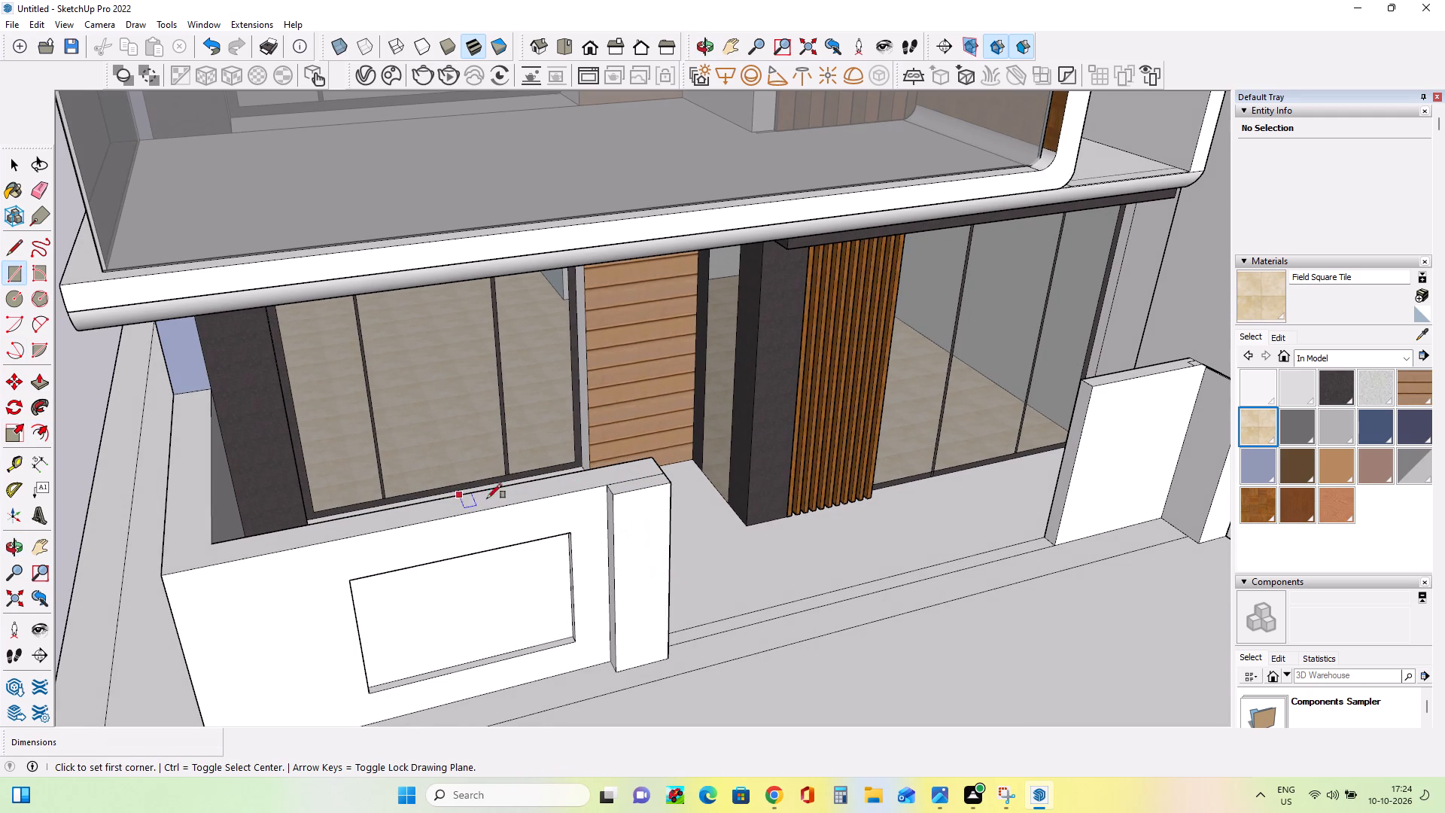
left_click(39, 382)
left_click(638, 483)
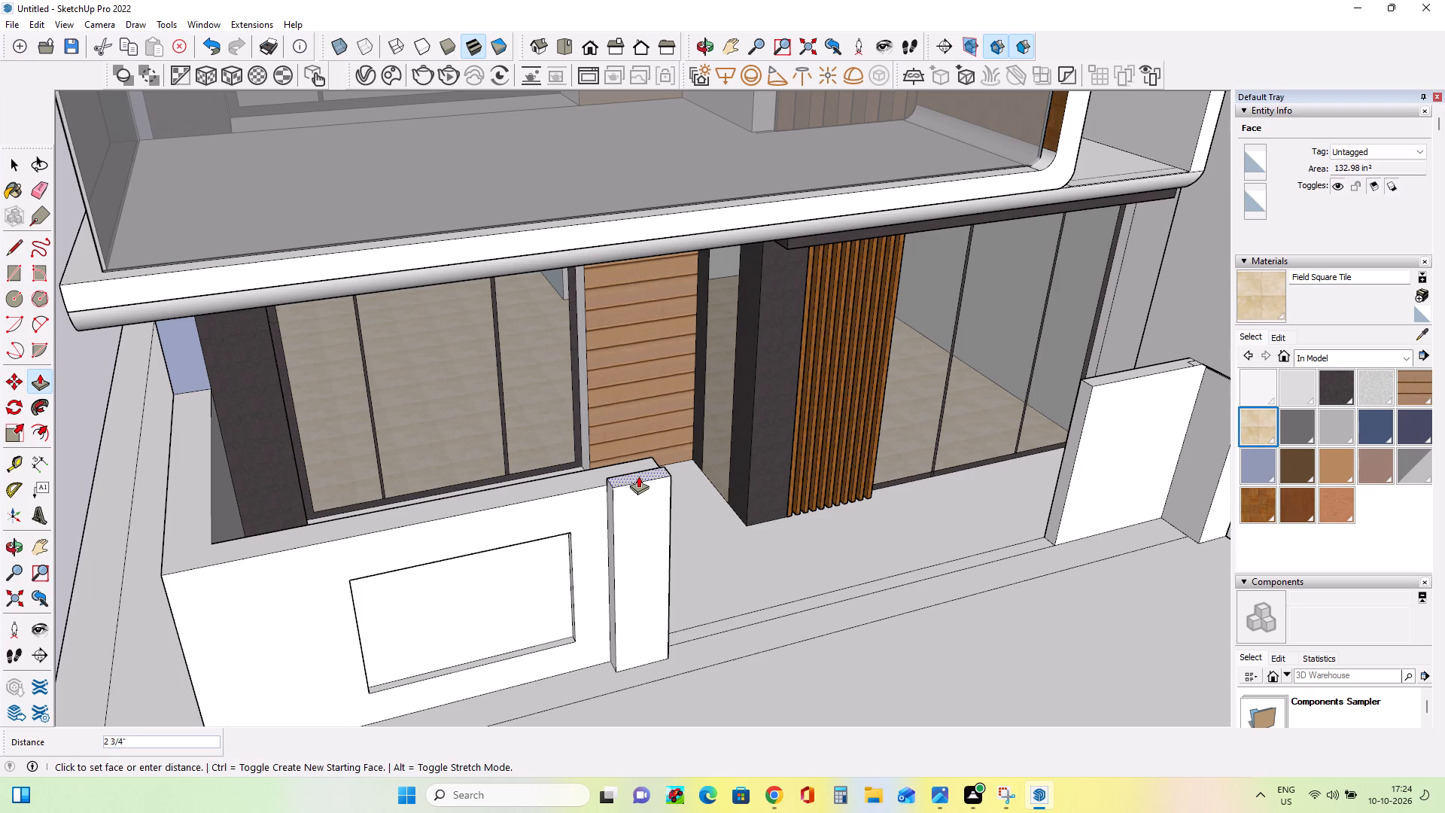
left_click(638, 476)
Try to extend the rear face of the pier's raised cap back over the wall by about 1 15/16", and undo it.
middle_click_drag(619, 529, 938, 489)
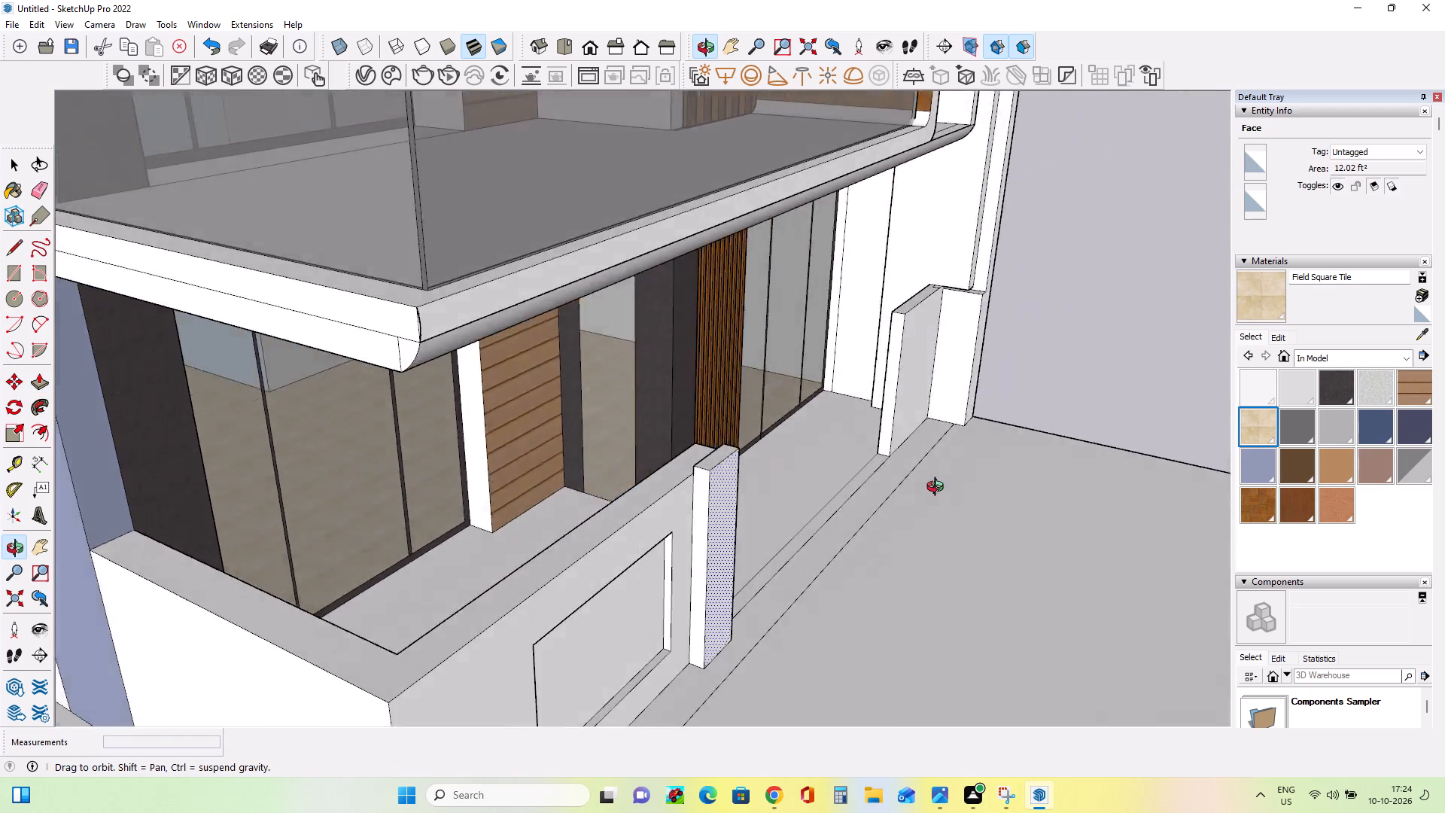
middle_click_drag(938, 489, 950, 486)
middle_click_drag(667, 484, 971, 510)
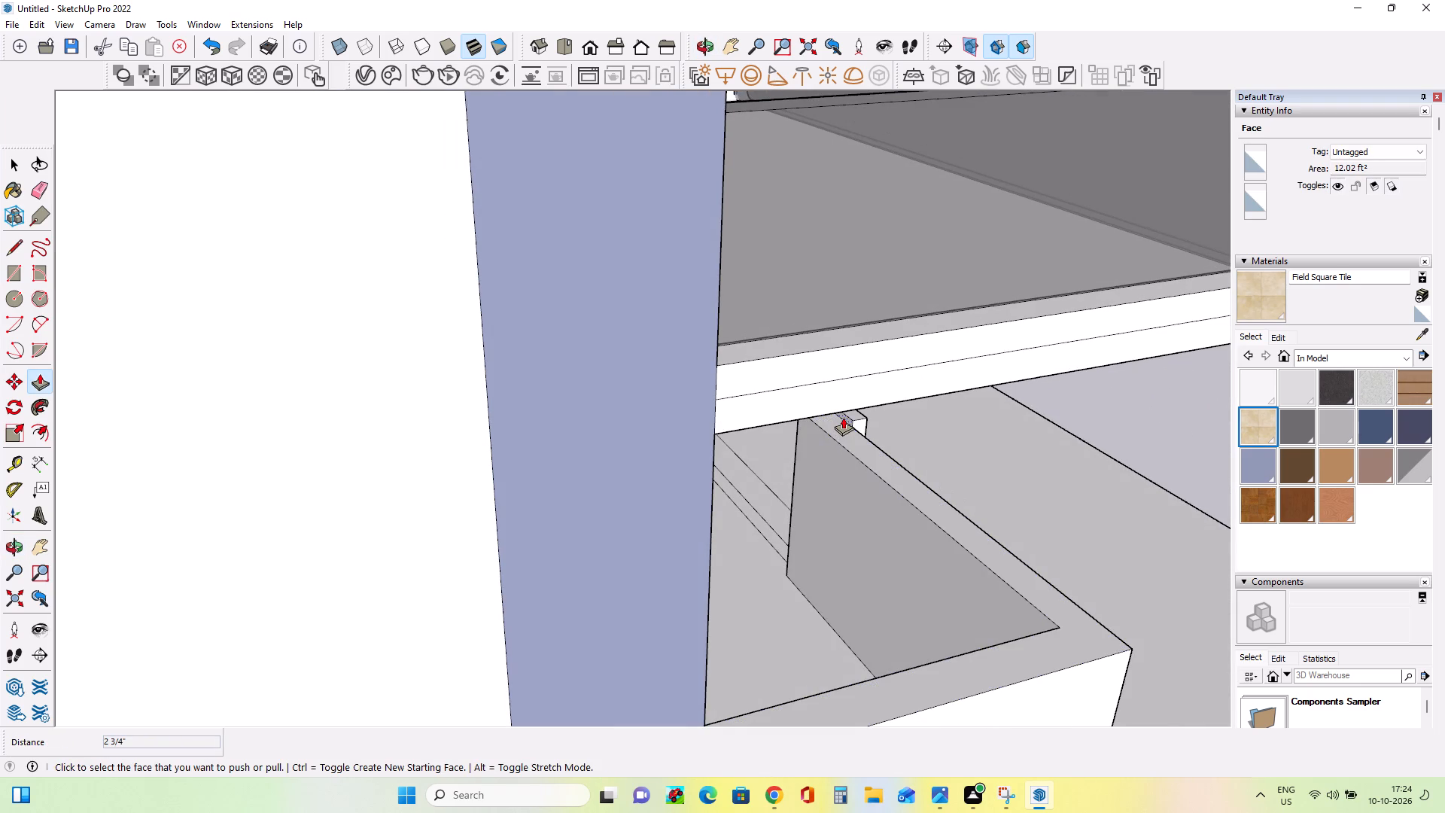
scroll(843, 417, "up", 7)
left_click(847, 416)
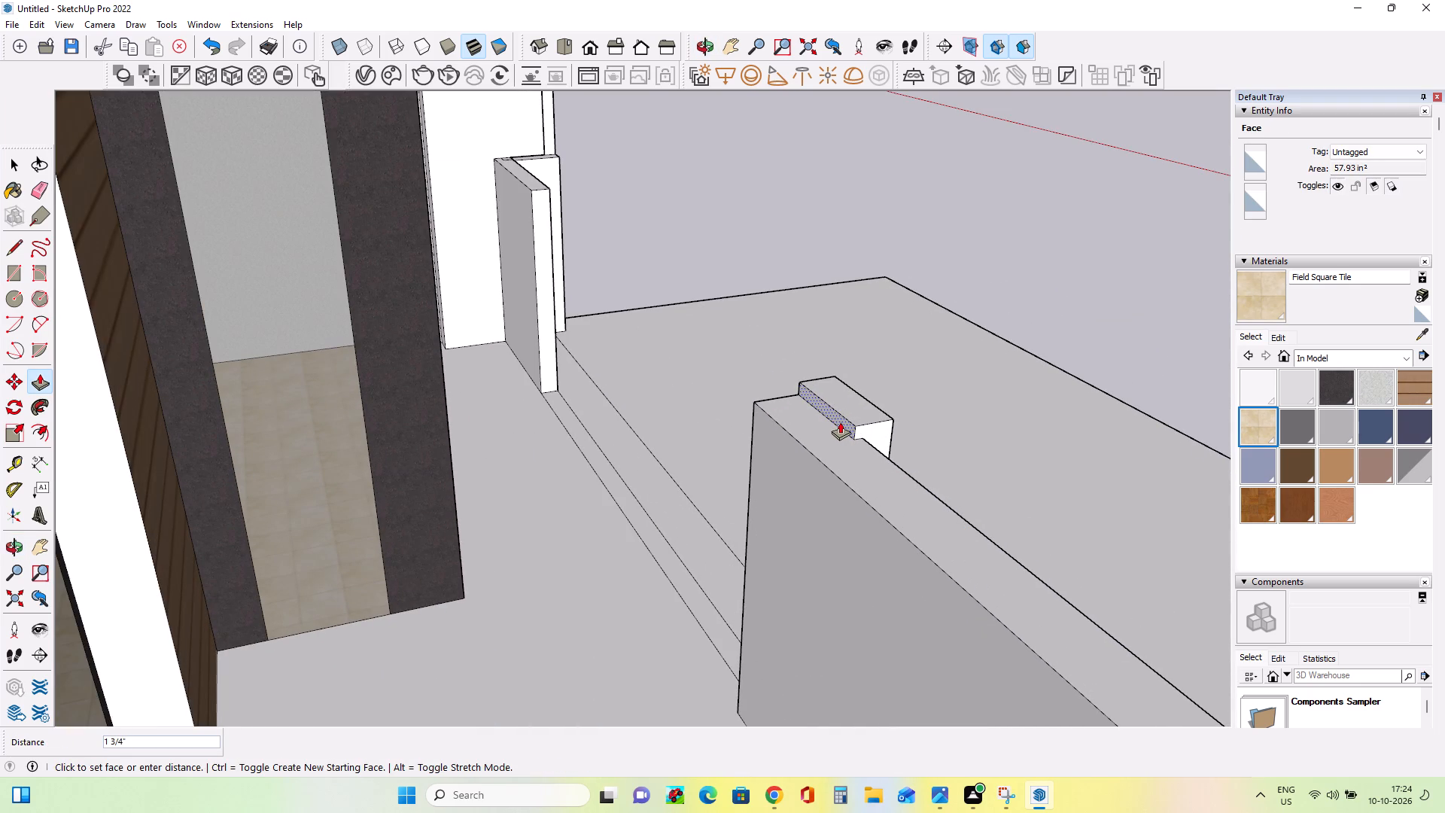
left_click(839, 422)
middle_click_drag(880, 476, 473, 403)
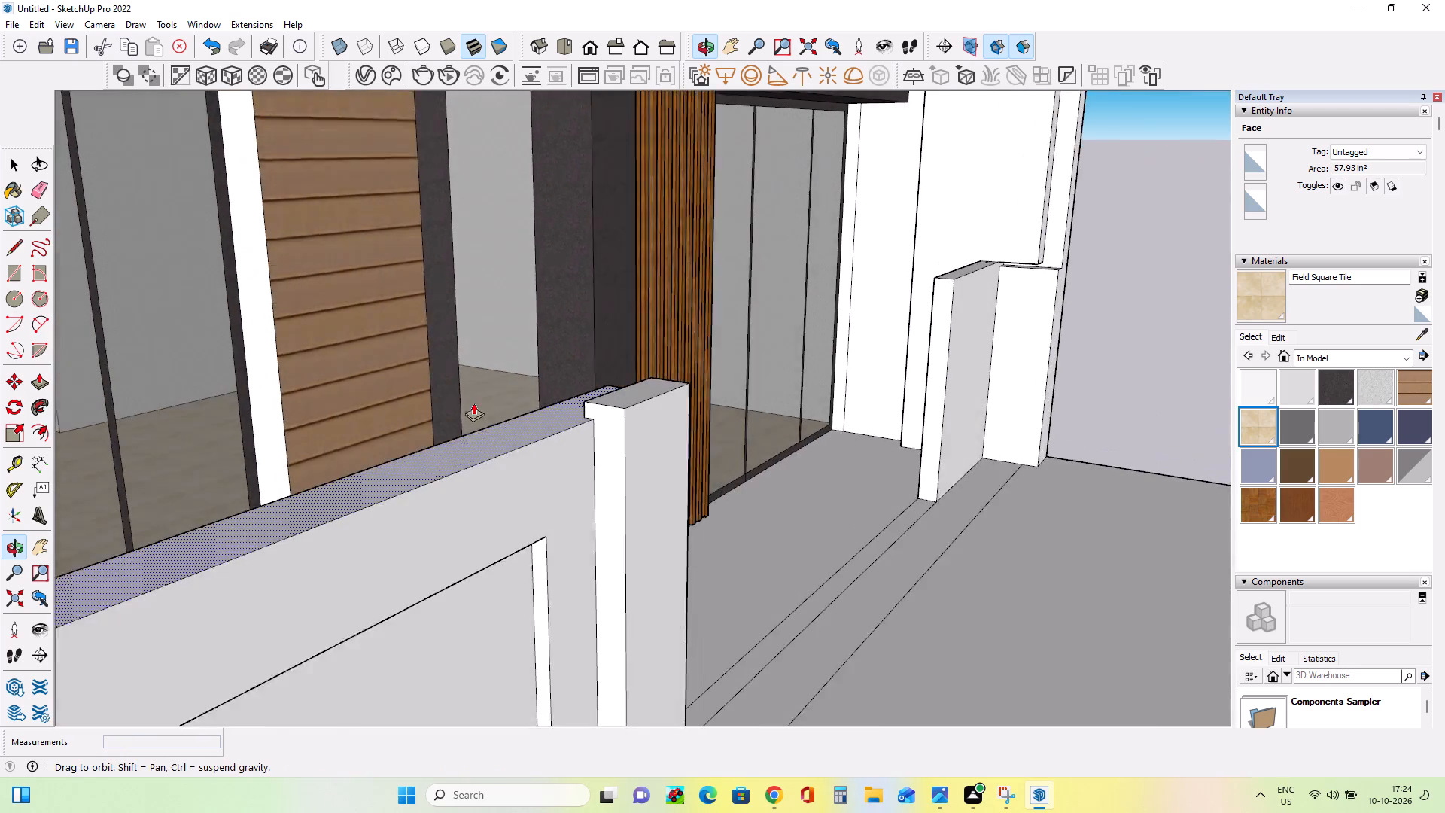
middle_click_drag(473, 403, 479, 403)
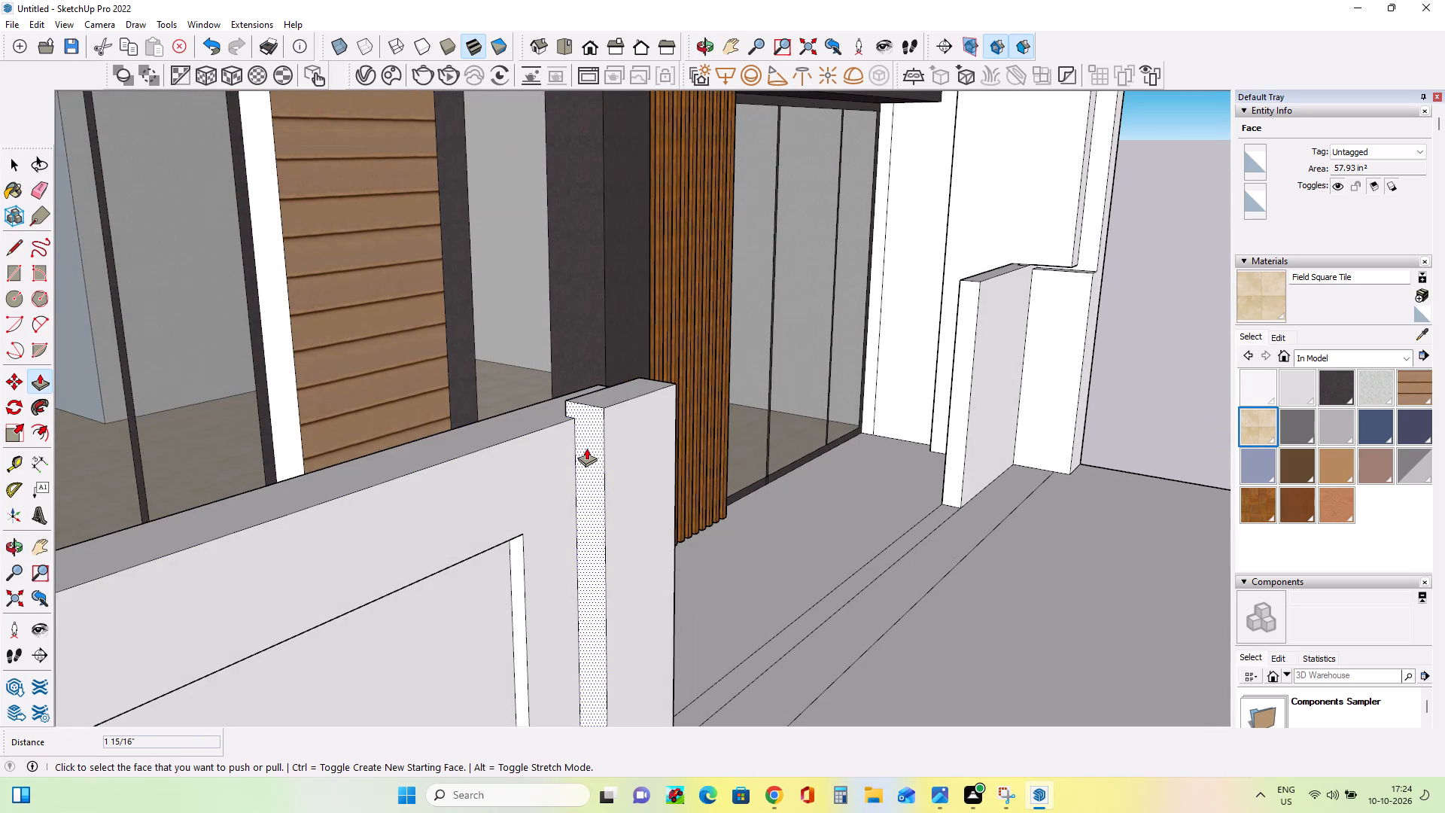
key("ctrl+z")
Raise the projecting pier's top by about another 1 1/16".
left_click(609, 395)
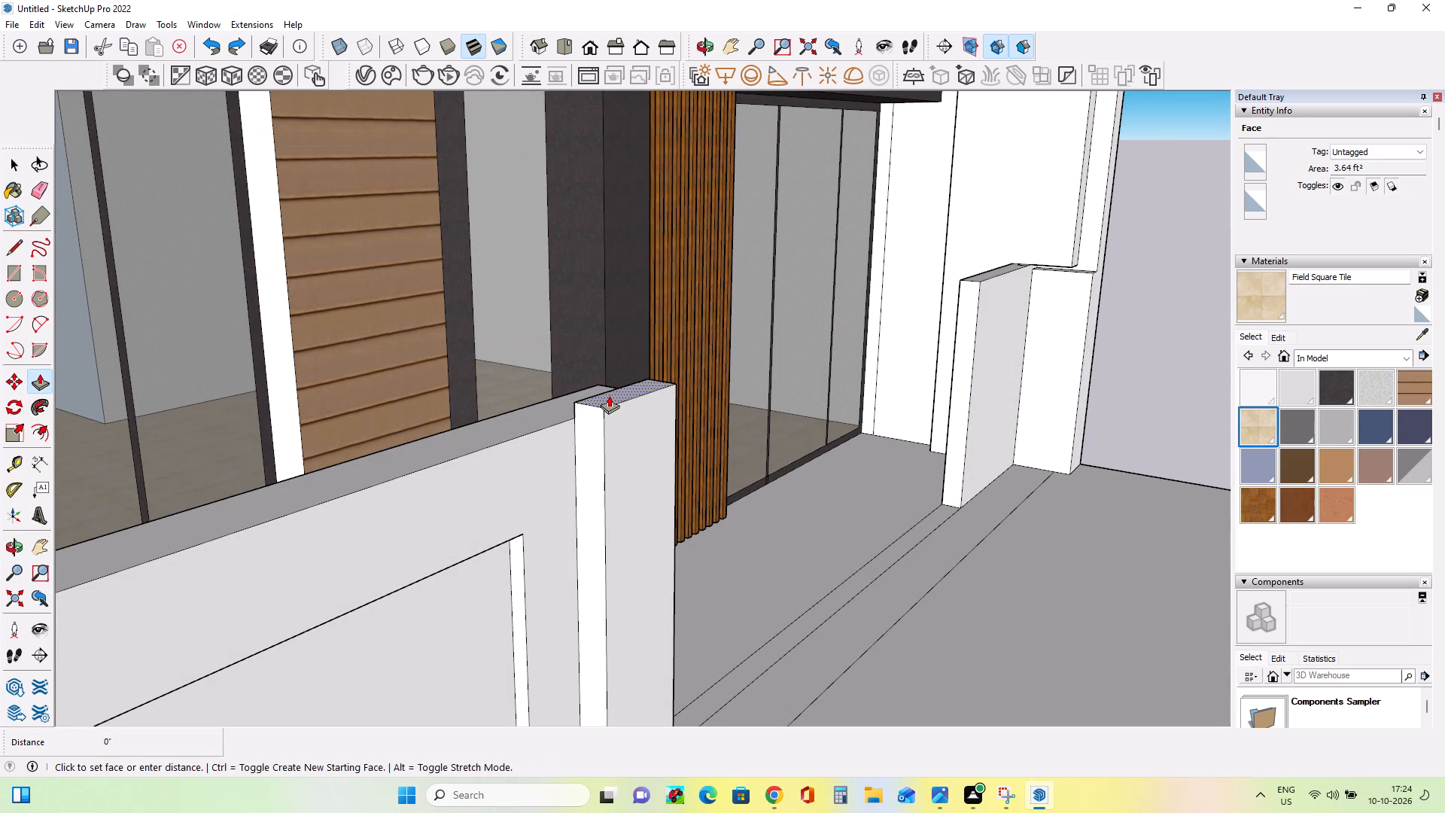
left_click(609, 389)
Examine the raised pier, recessed panel and ground-floor facade from several front viewpoints.
middle_click_drag(662, 498, 594, 480)
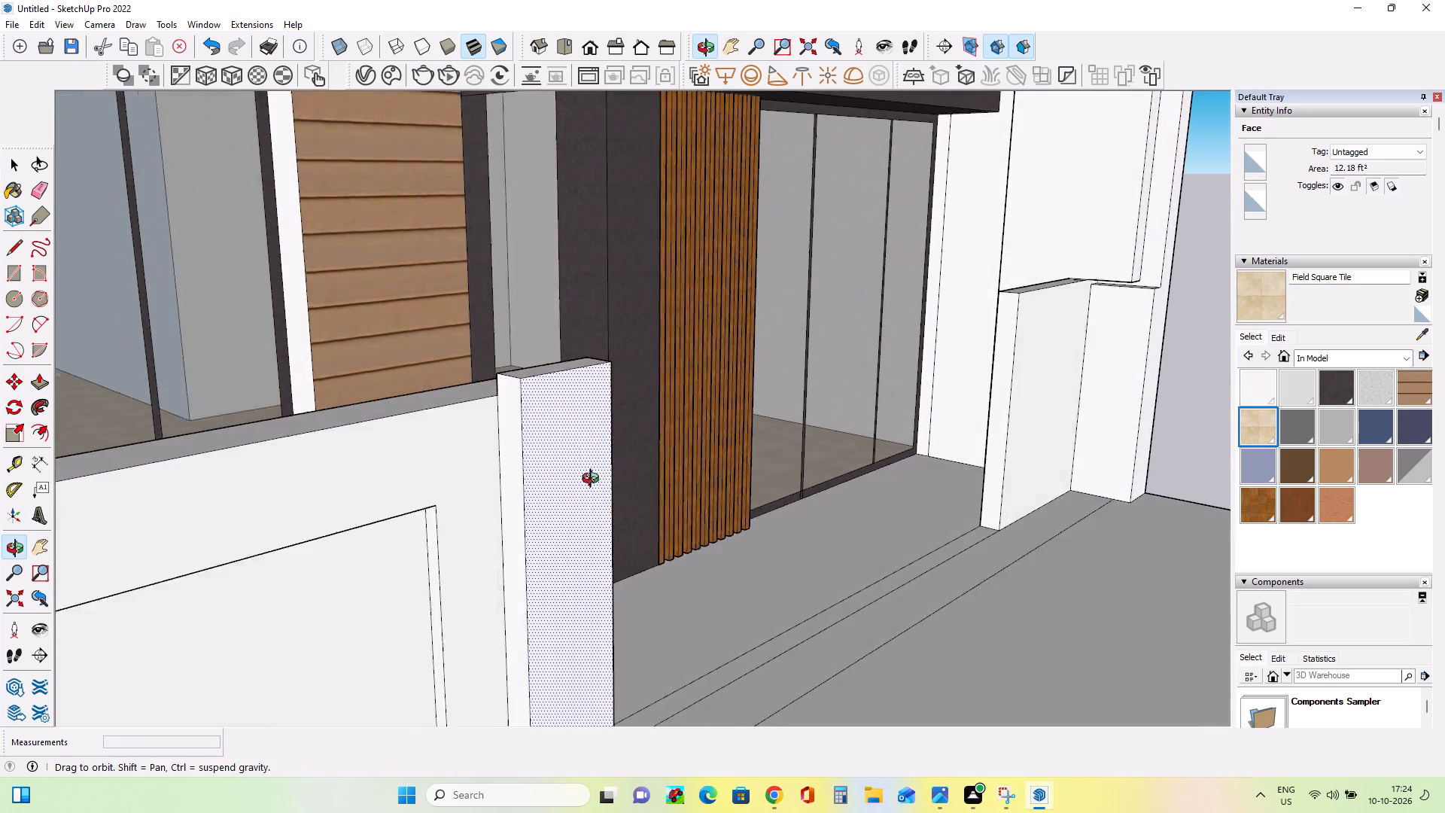
middle_click_drag(594, 480, 589, 479)
scroll(580, 477, "down", 4)
middle_click_drag(560, 456, 488, 399)
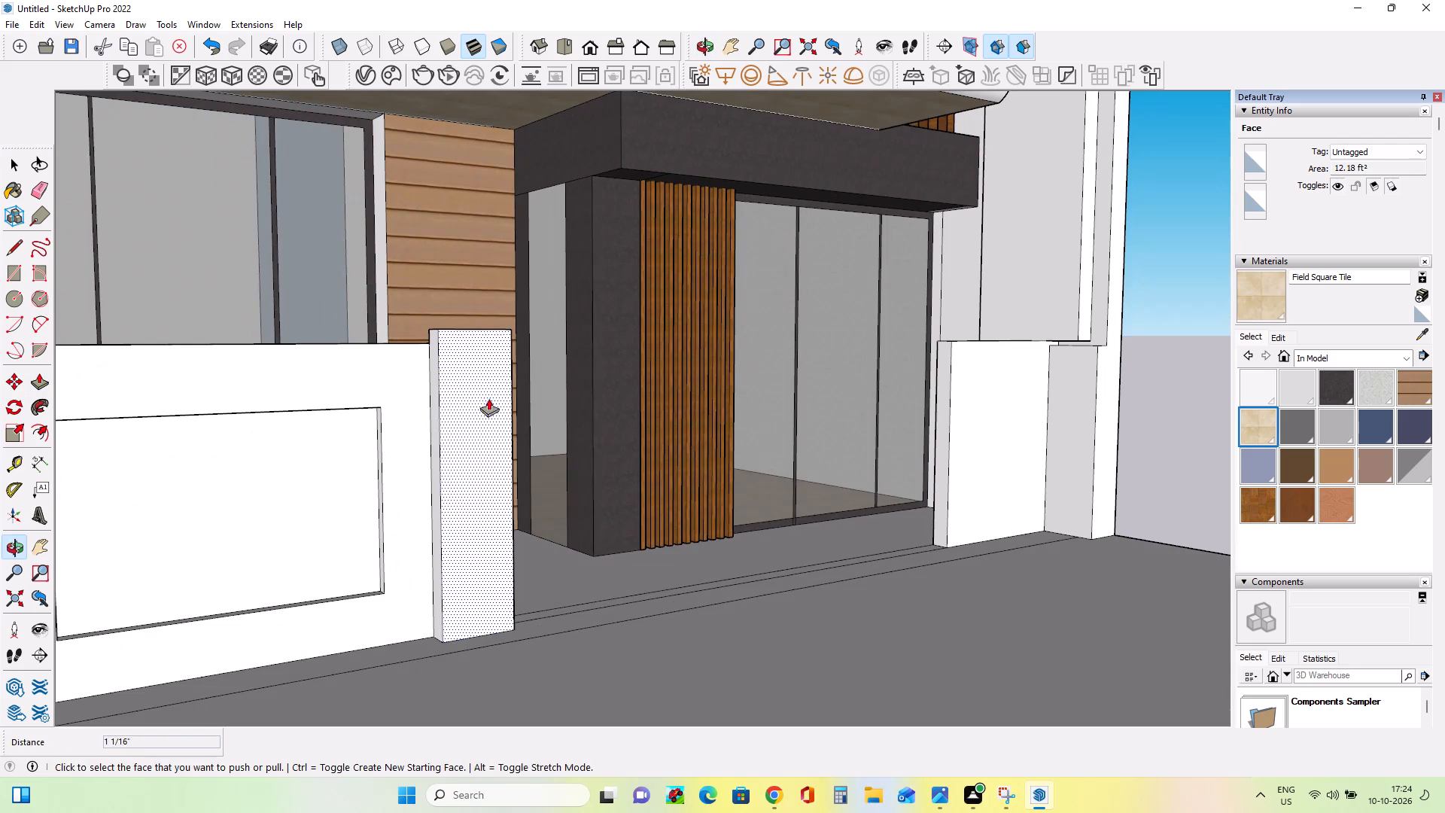
middle_click_drag(776, 446, 659, 477)
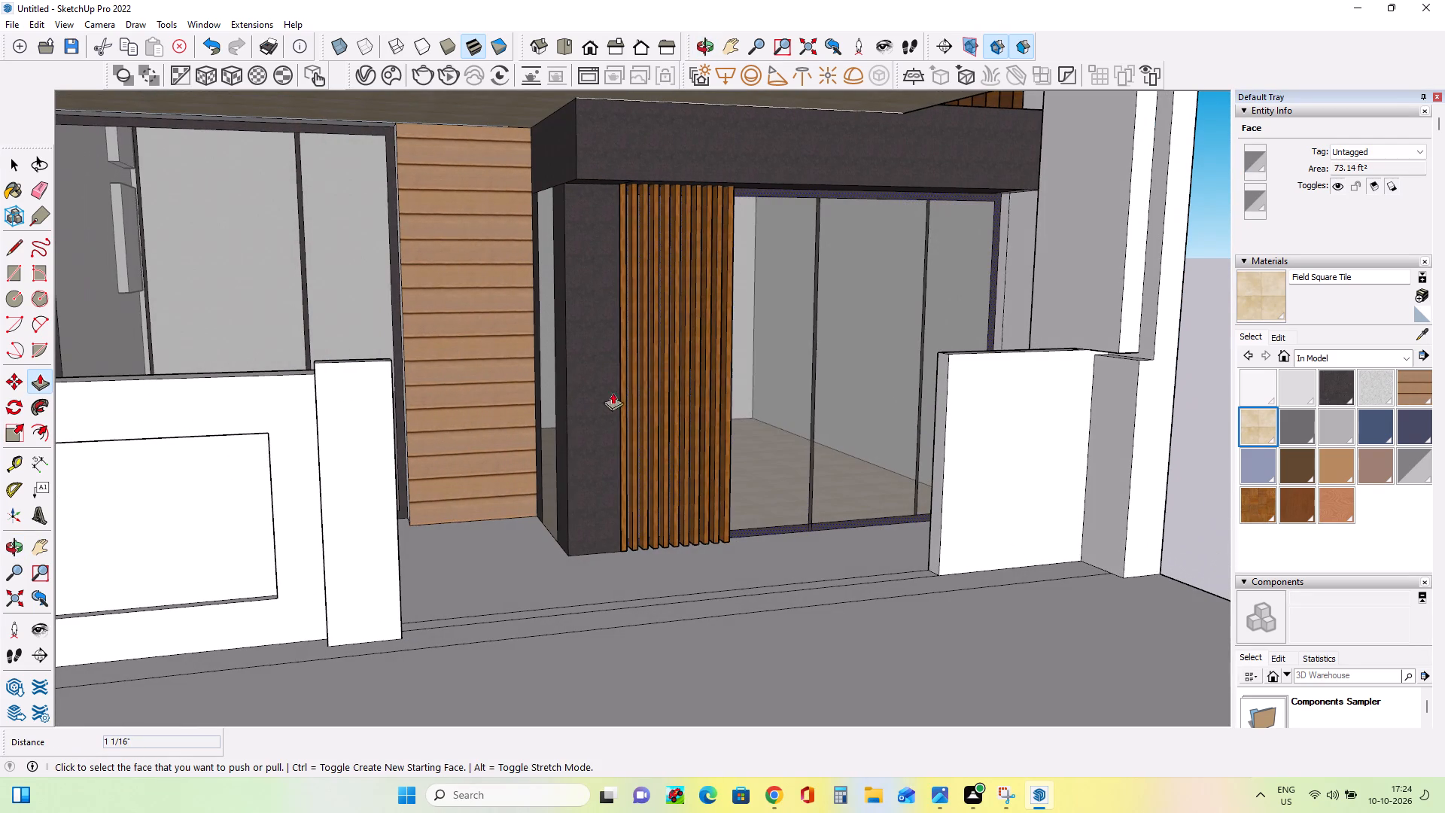
scroll(804, 492, "down", 6)
scroll(467, 525, "up", 4)
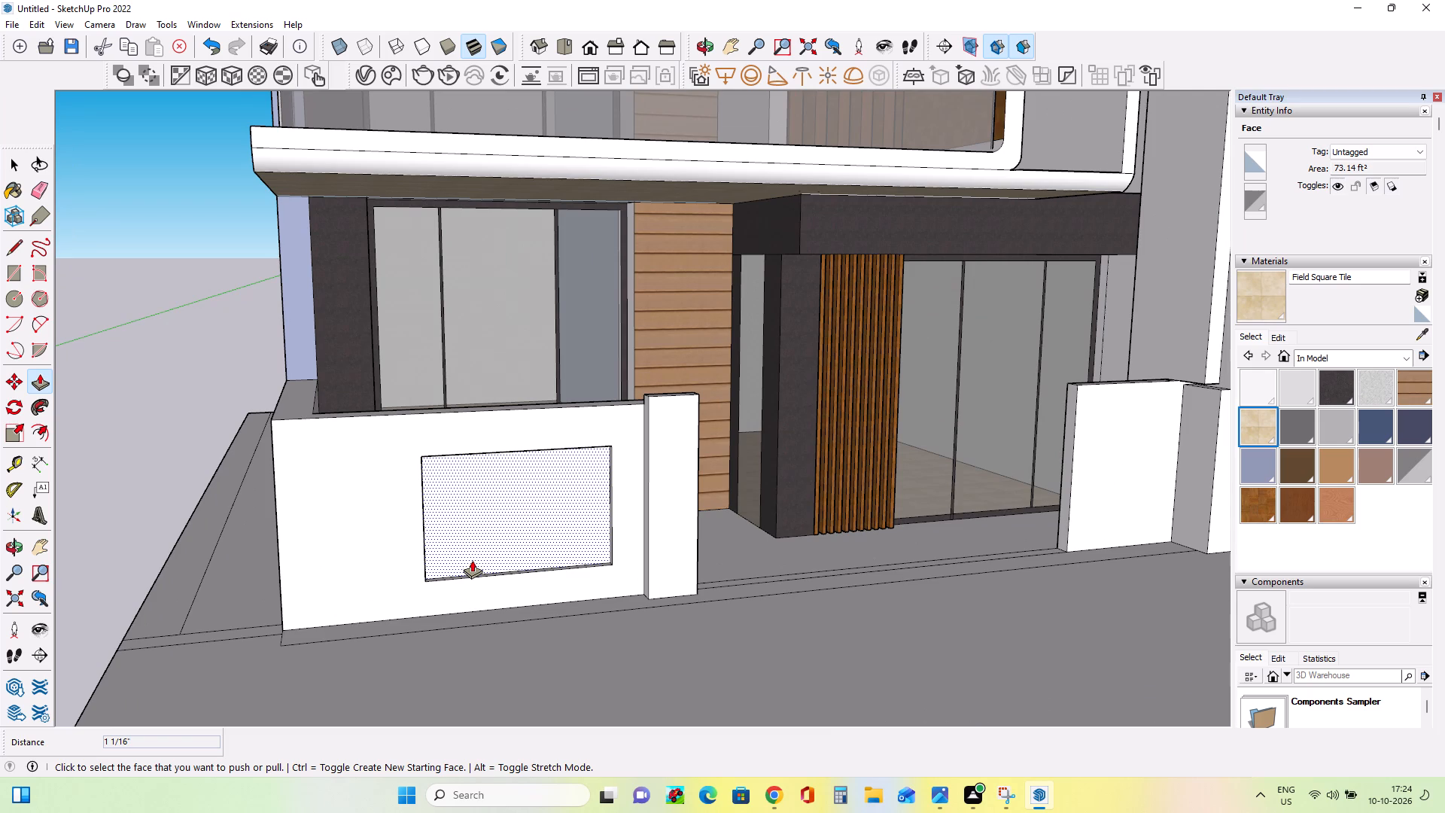
scroll(472, 561, "down", 3)
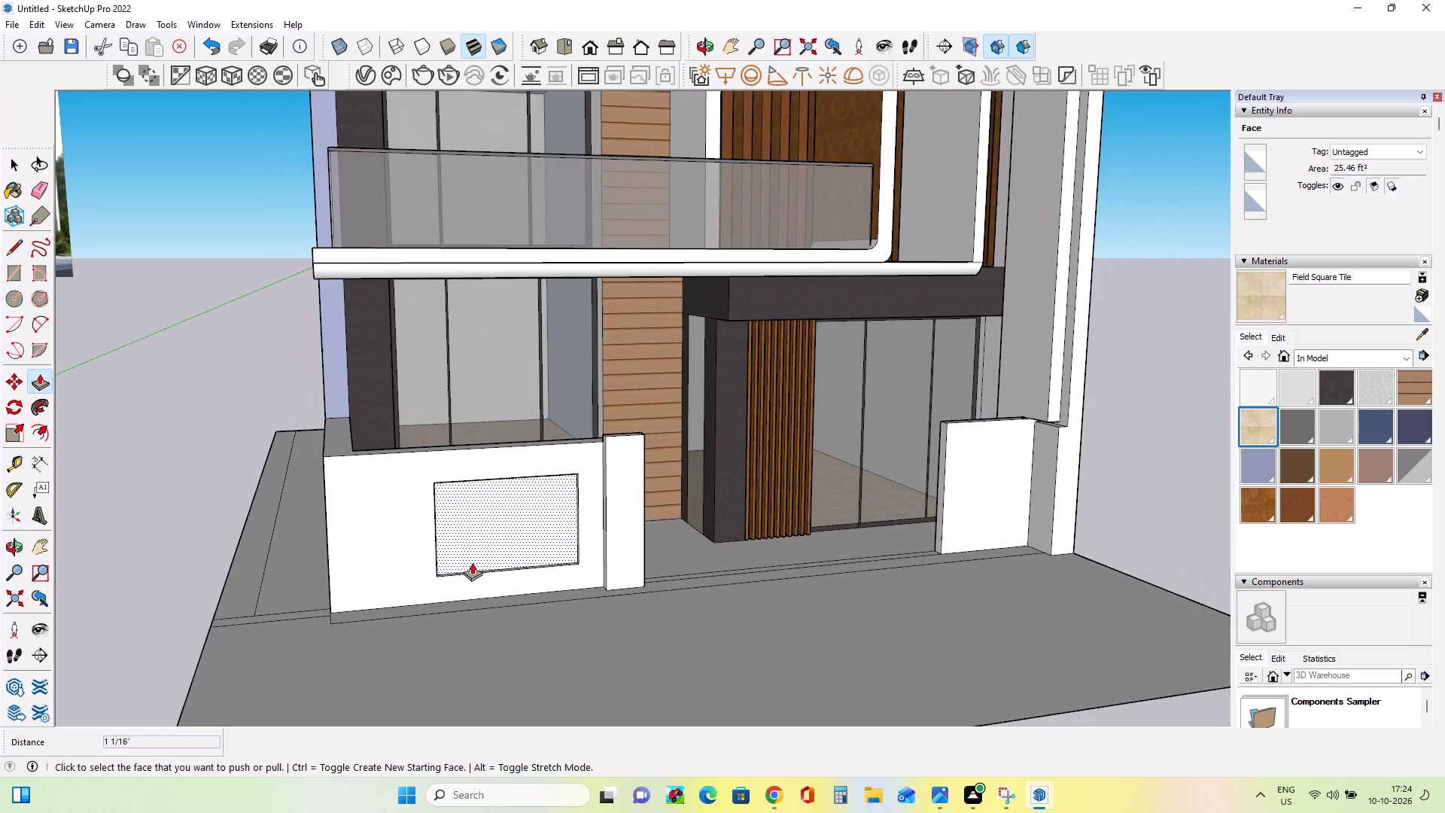
scroll(668, 589, "up", 3)
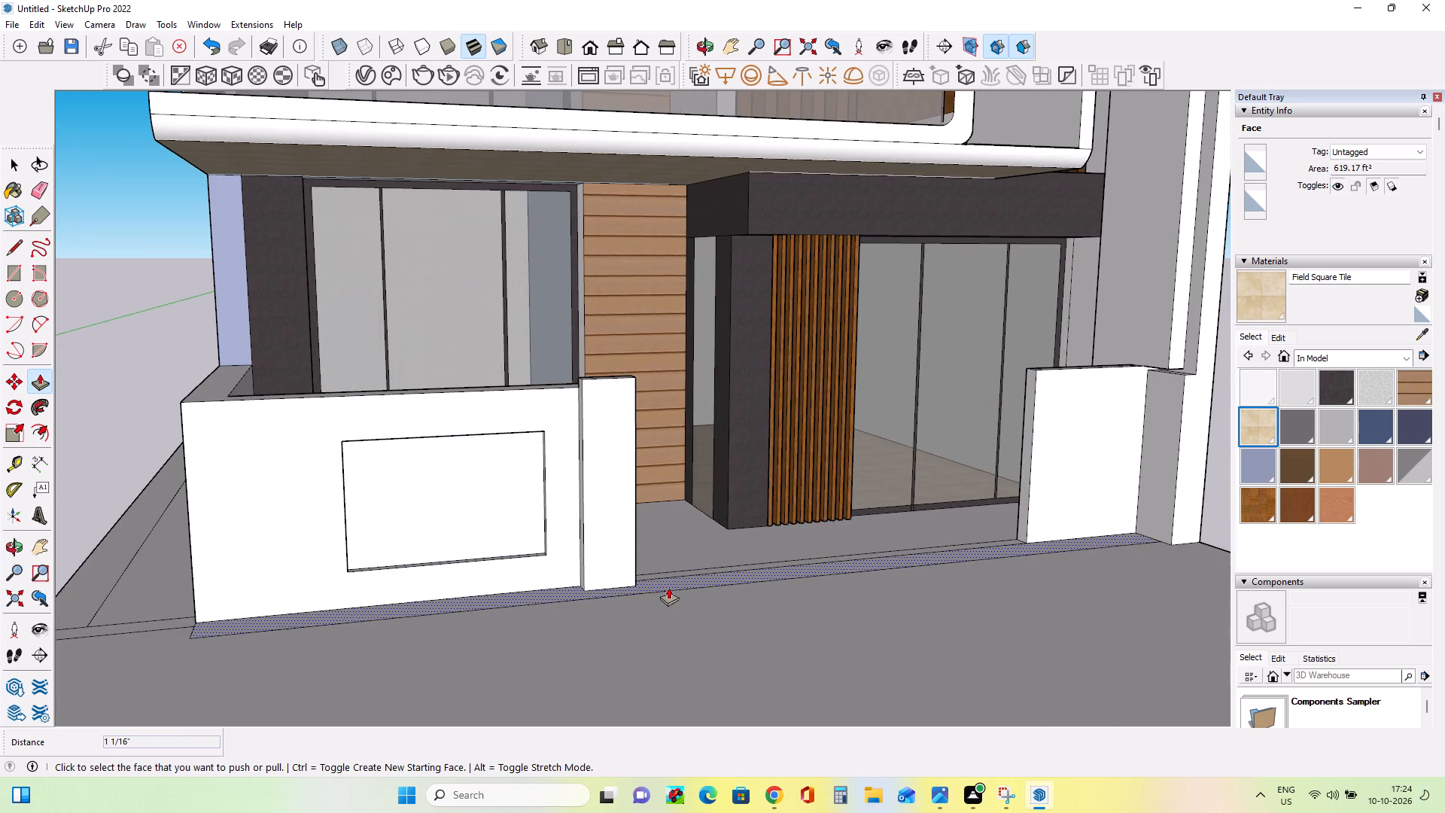
middle_click_drag(672, 577, 674, 586)
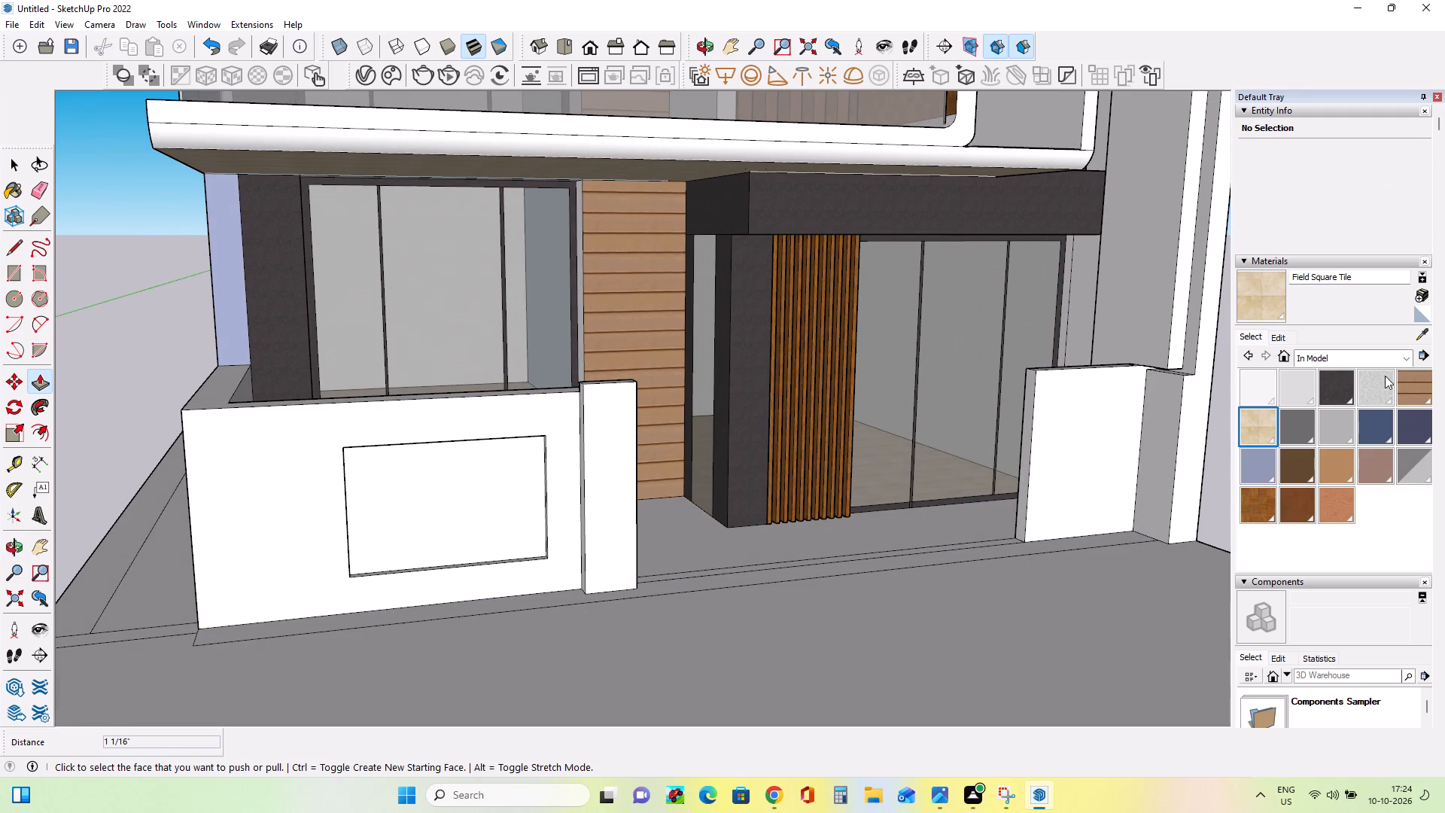
Paint the recessed panel of the front boundary wall with the Cladding Siding Tan material.
left_click(1413, 386)
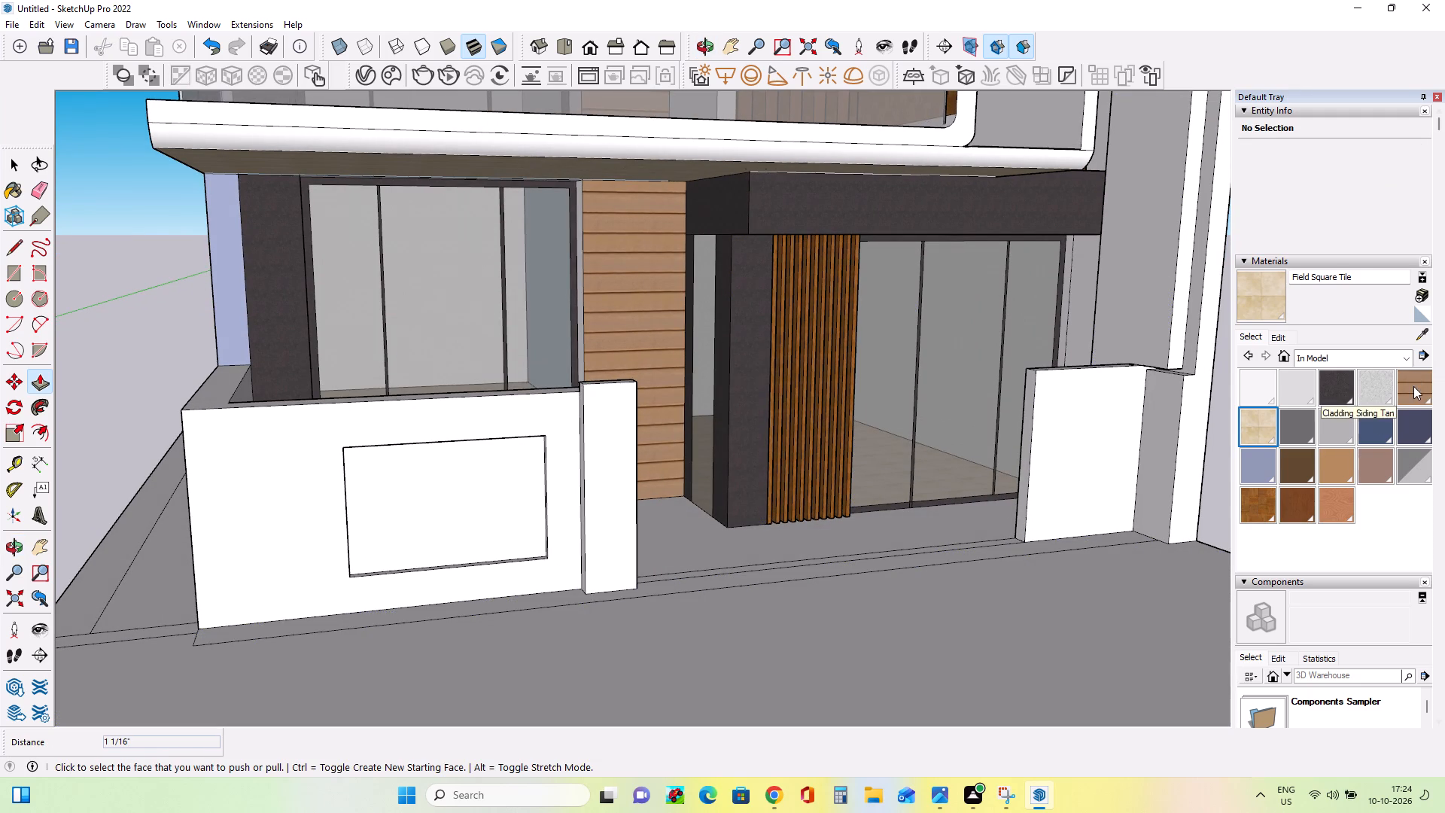
left_click(486, 483)
middle_click_drag(508, 549, 494, 540)
Create a dark brown variant of the Cladding Siding Tan material and paint the recessed boundary wall panel with it.
left_click(1428, 297)
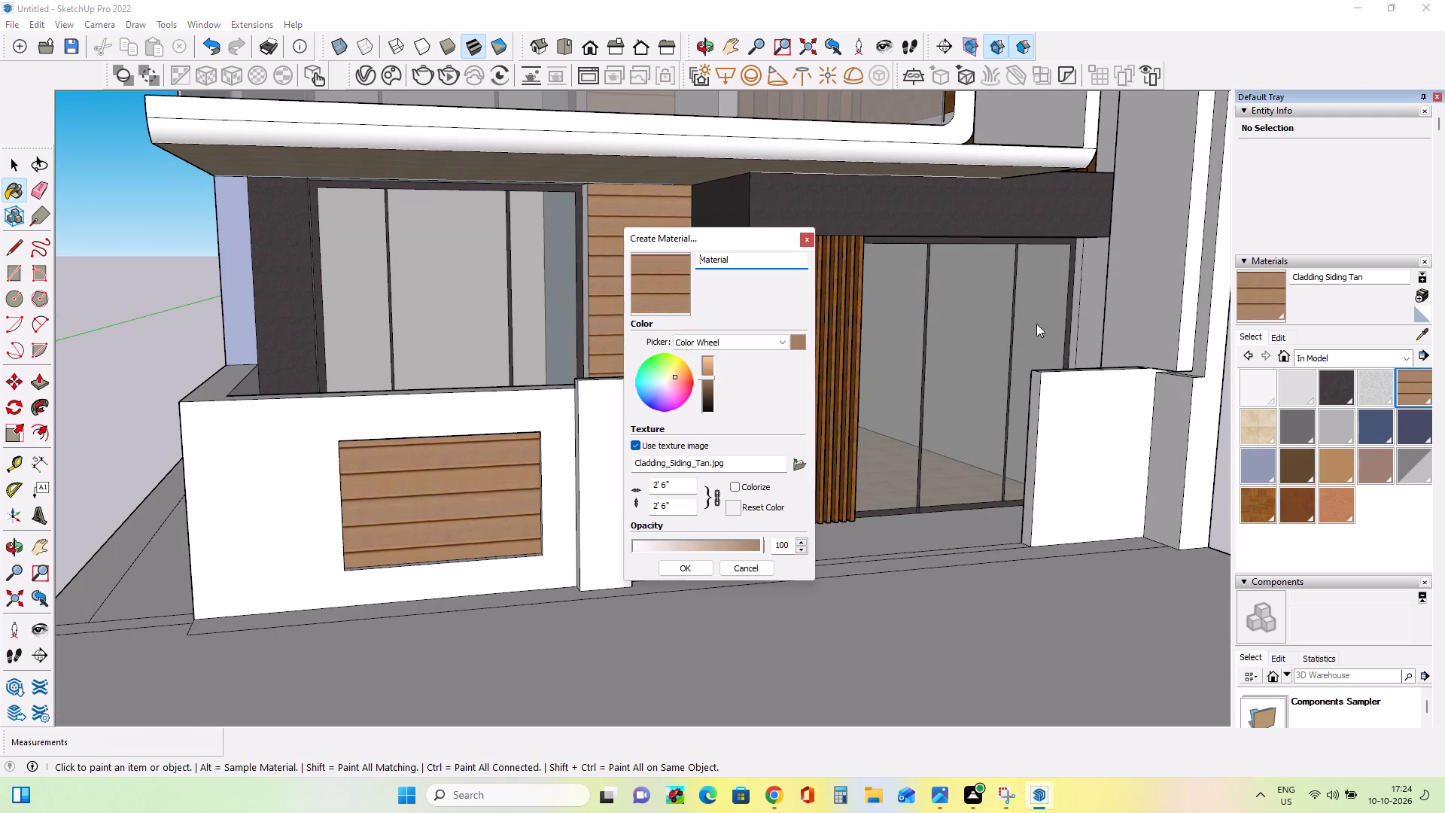
left_click(705, 394)
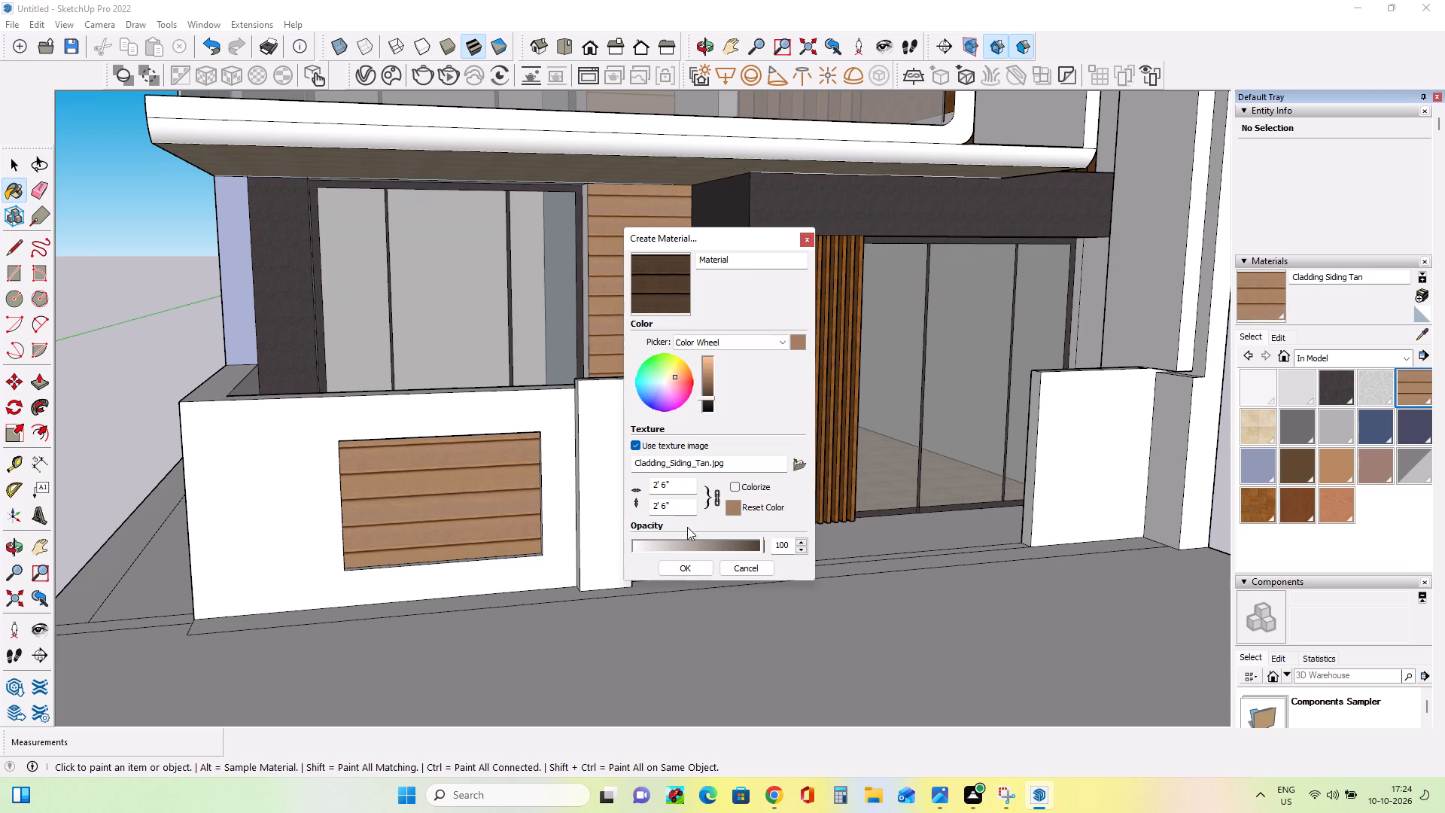
left_click(701, 565)
left_click(421, 504)
middle_click(533, 513)
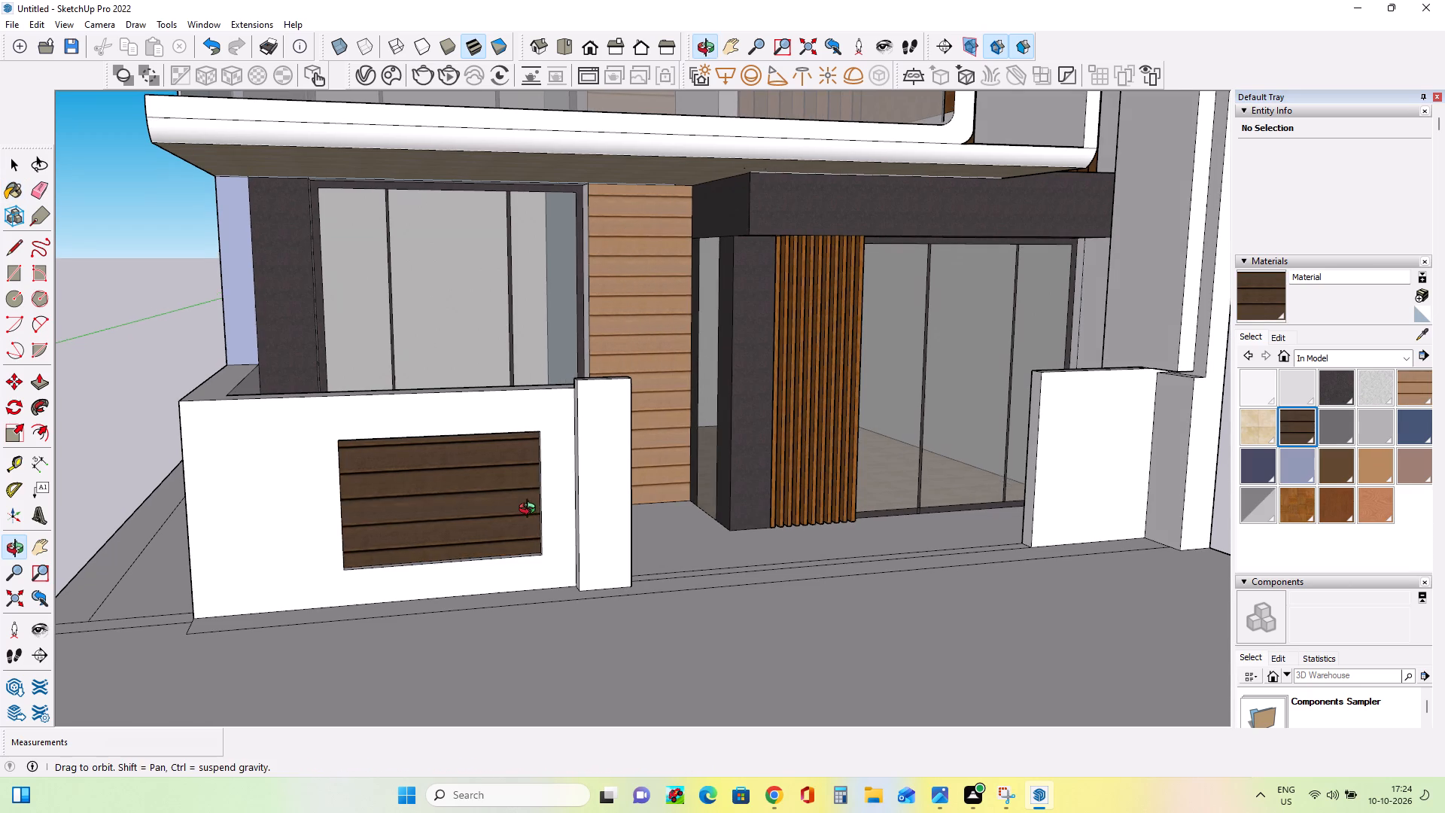
scroll(415, 499, "down", 2)
middle_click_drag(510, 494, 515, 472)
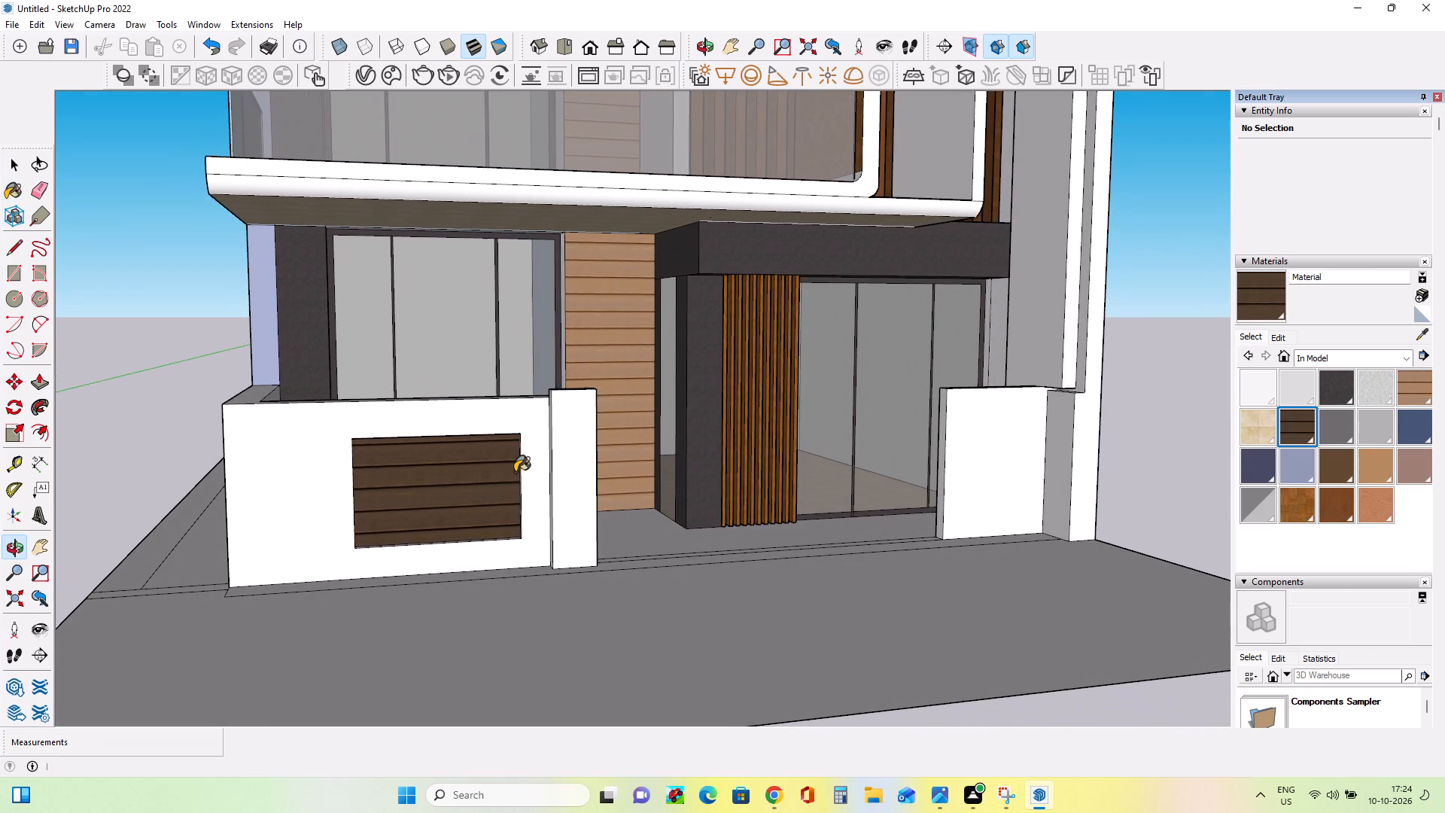
Create a slightly darker copy of the brown siding as Material1 and paint the recessed wall panel with it.
left_click(1424, 294)
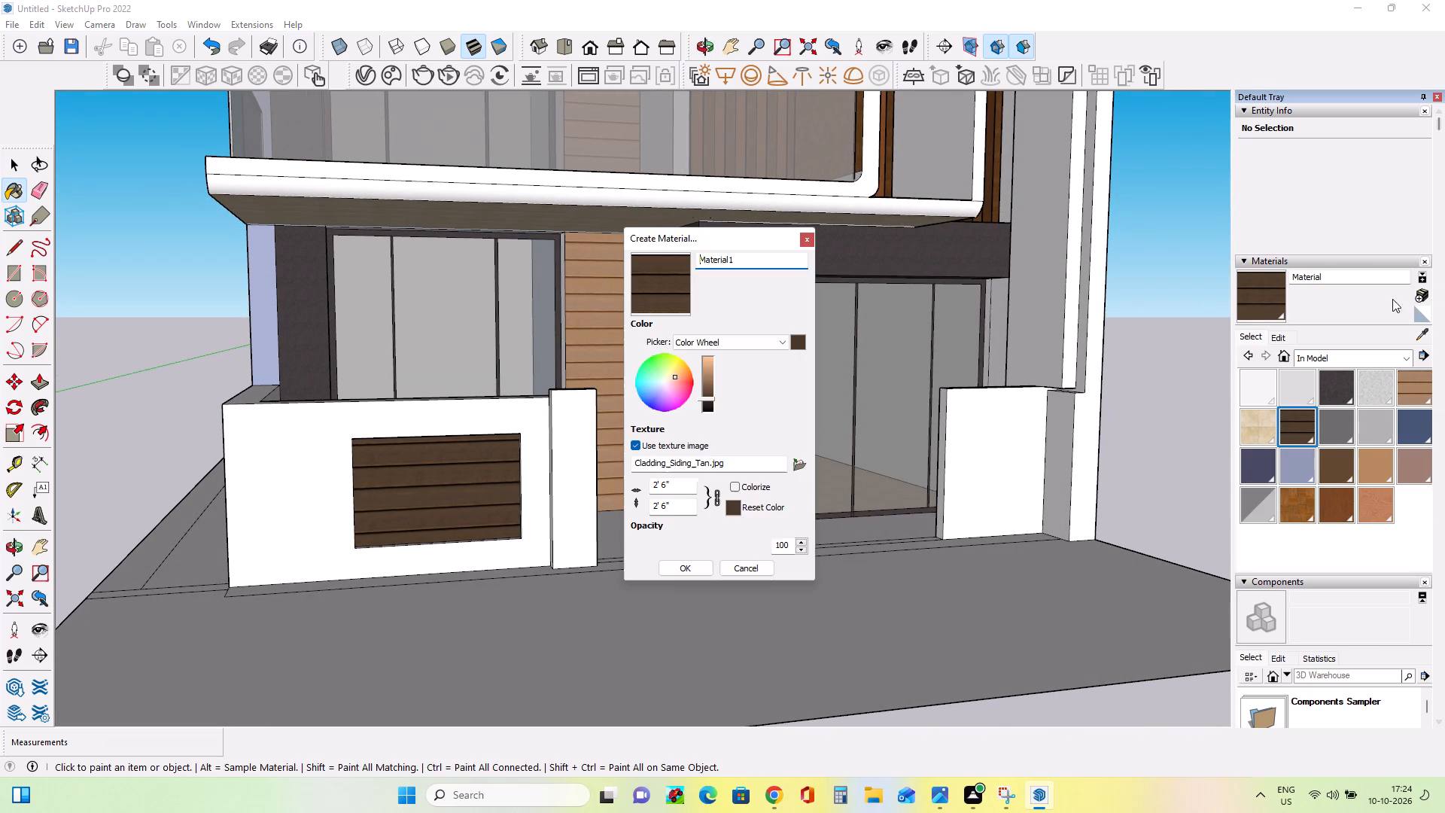
left_click(710, 405)
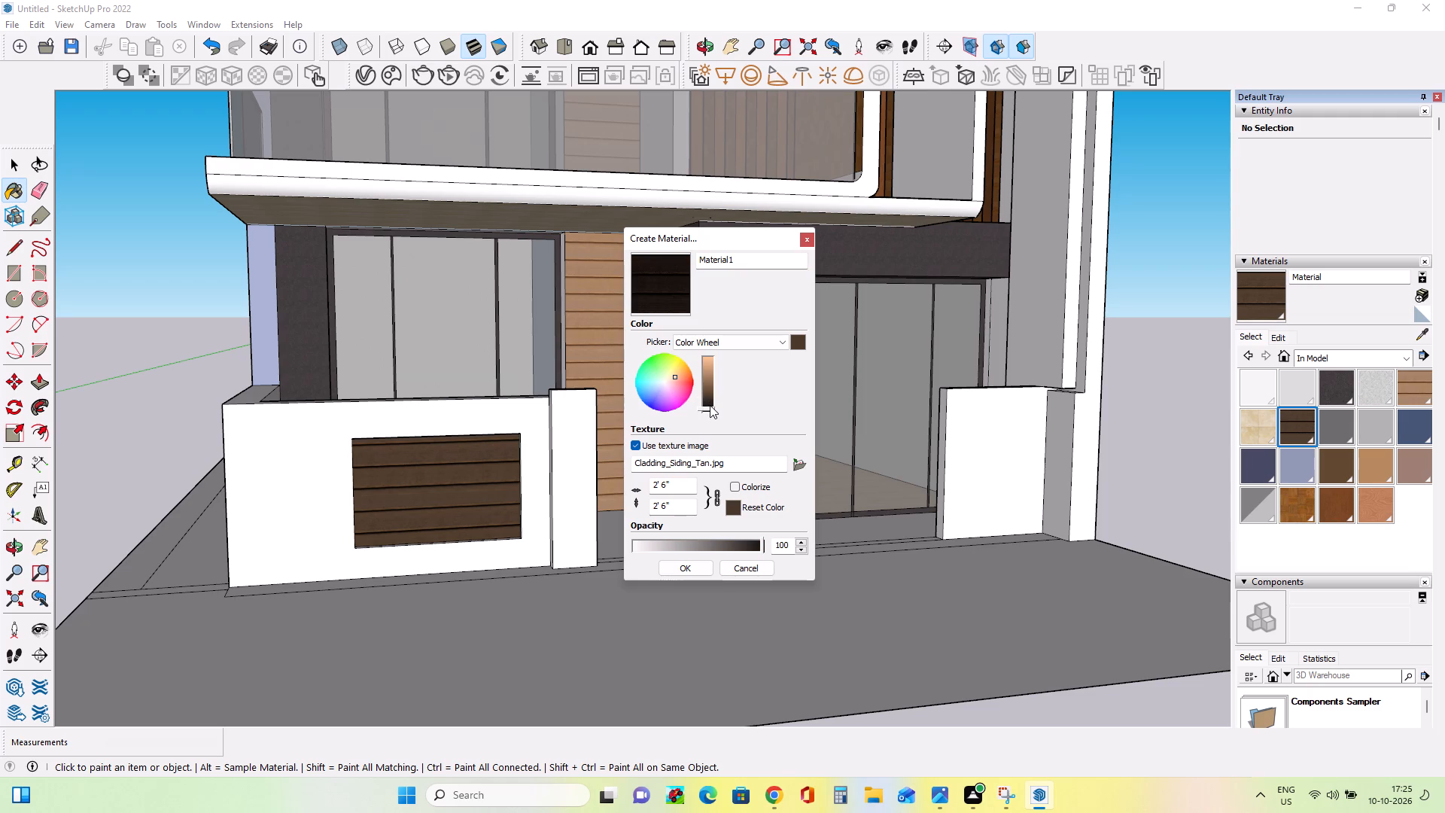
scroll(704, 419, "up", 5)
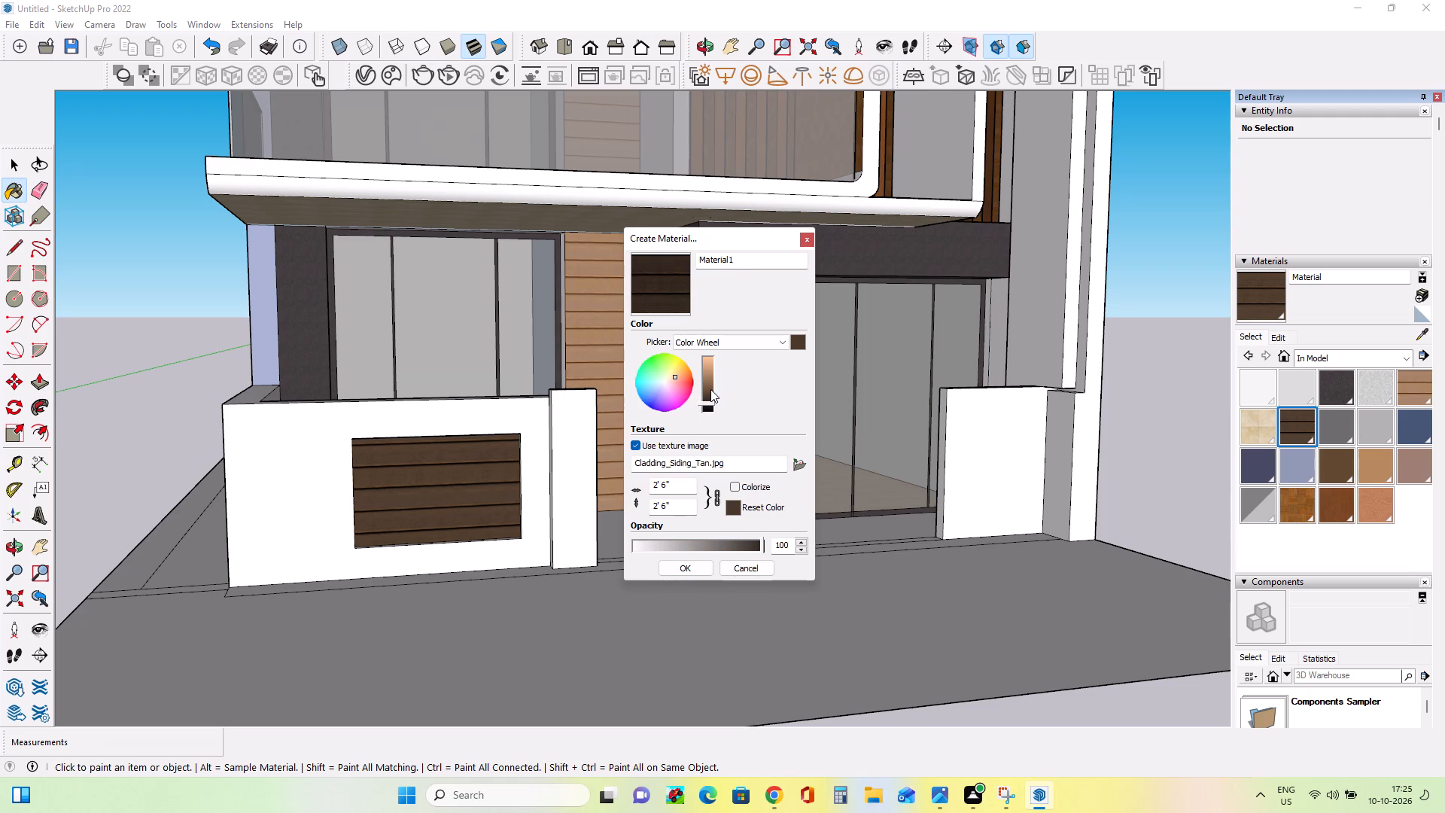
left_click(707, 397)
left_click(698, 564)
left_click(415, 469)
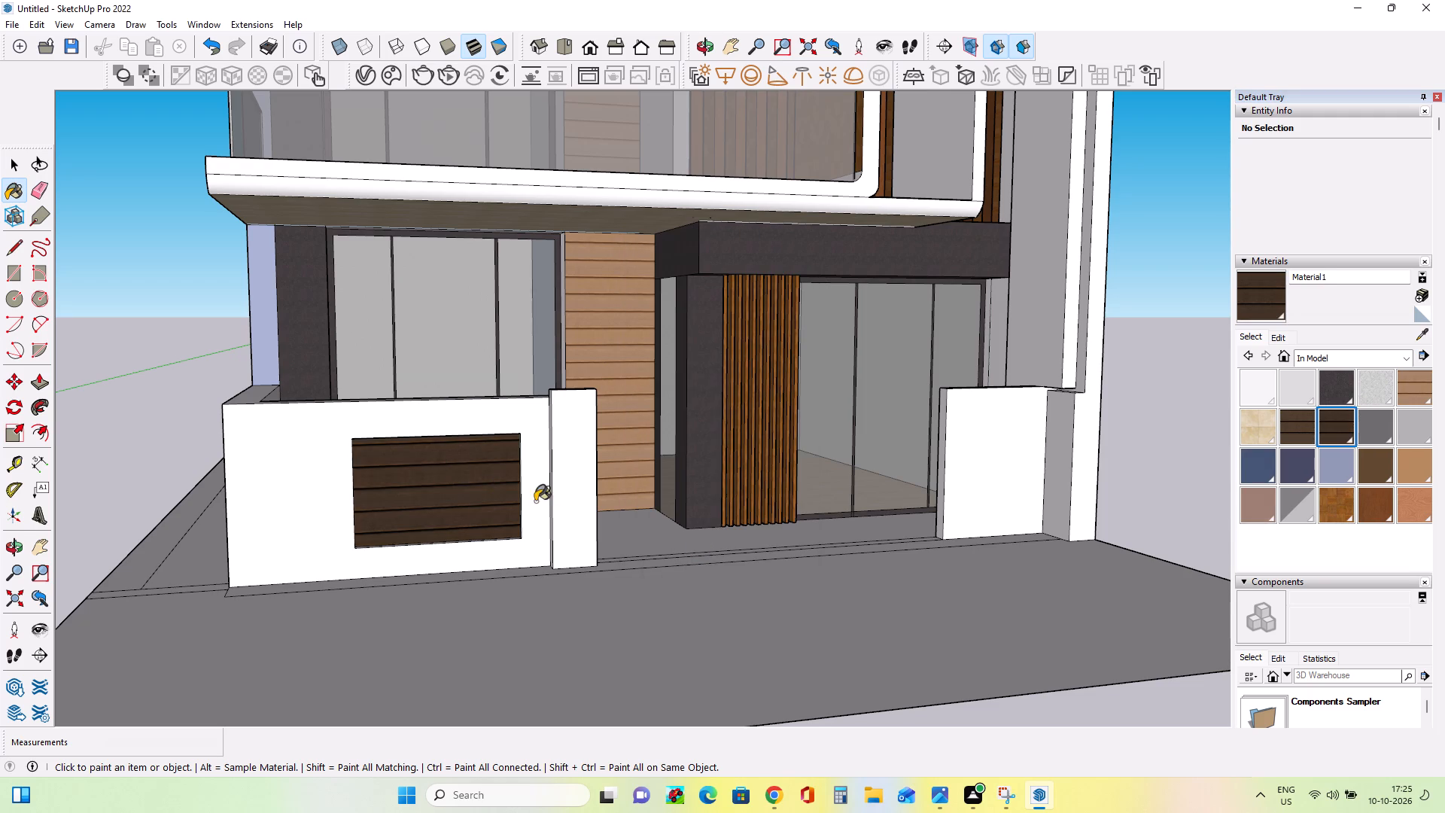
Draw a full-height strip about 1' 7" wide and 6' 7" high at the plain boundary wall's entrance-side end, opposite the first pier.
middle_click_drag(534, 501, 512, 498)
middle_click_drag(516, 477, 576, 491)
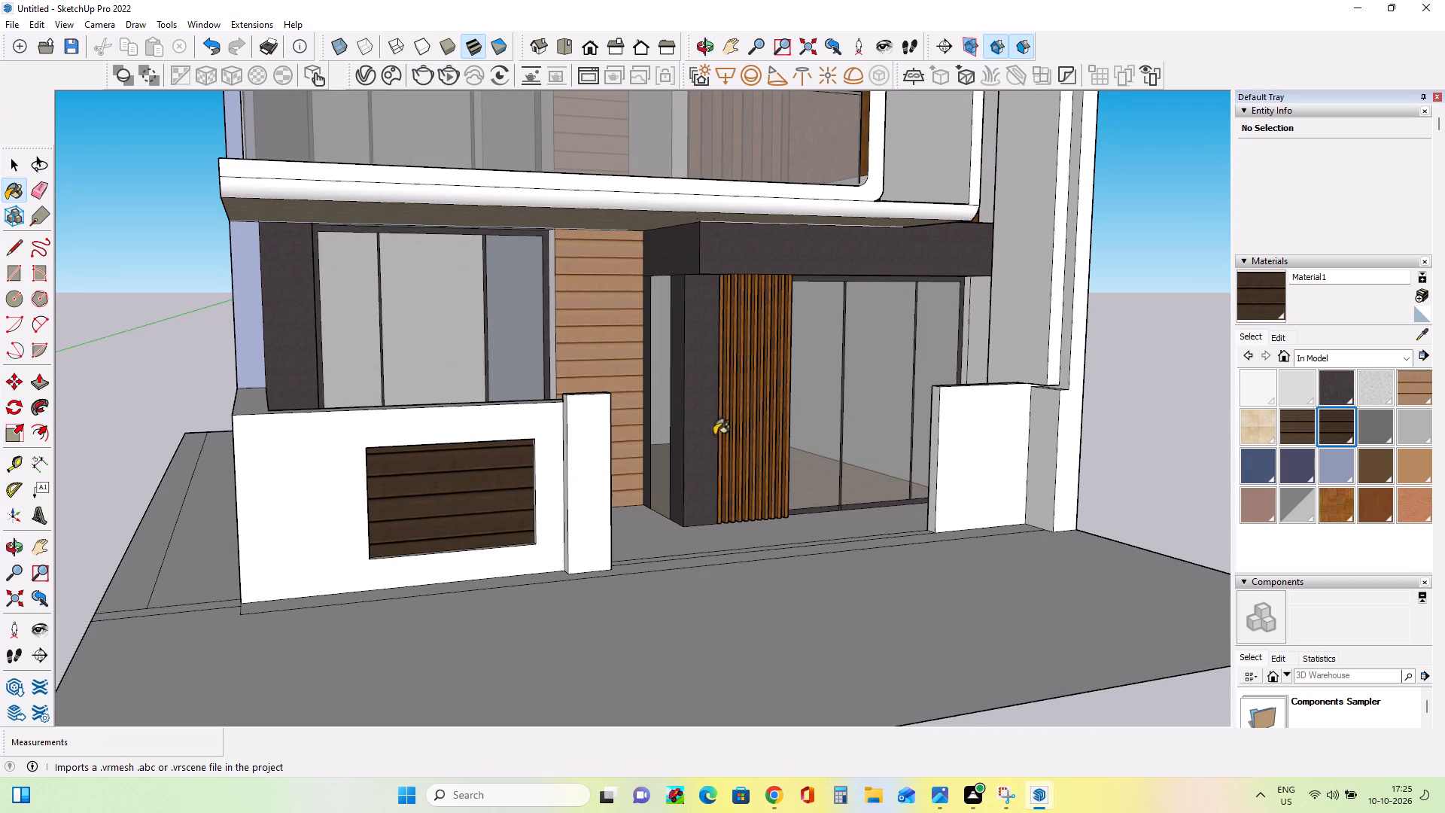
middle_click_drag(875, 460, 719, 494)
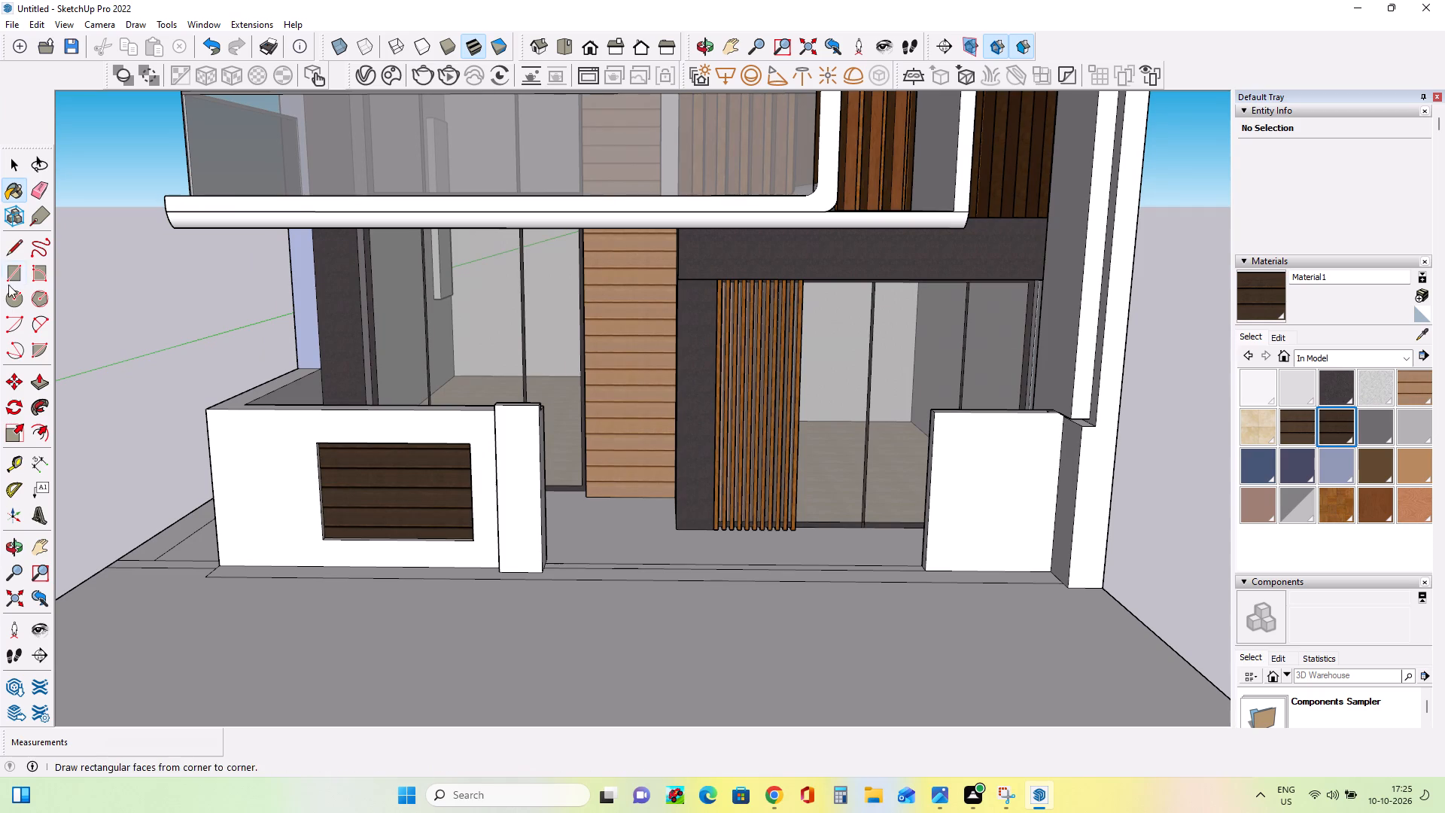
left_click(13, 268)
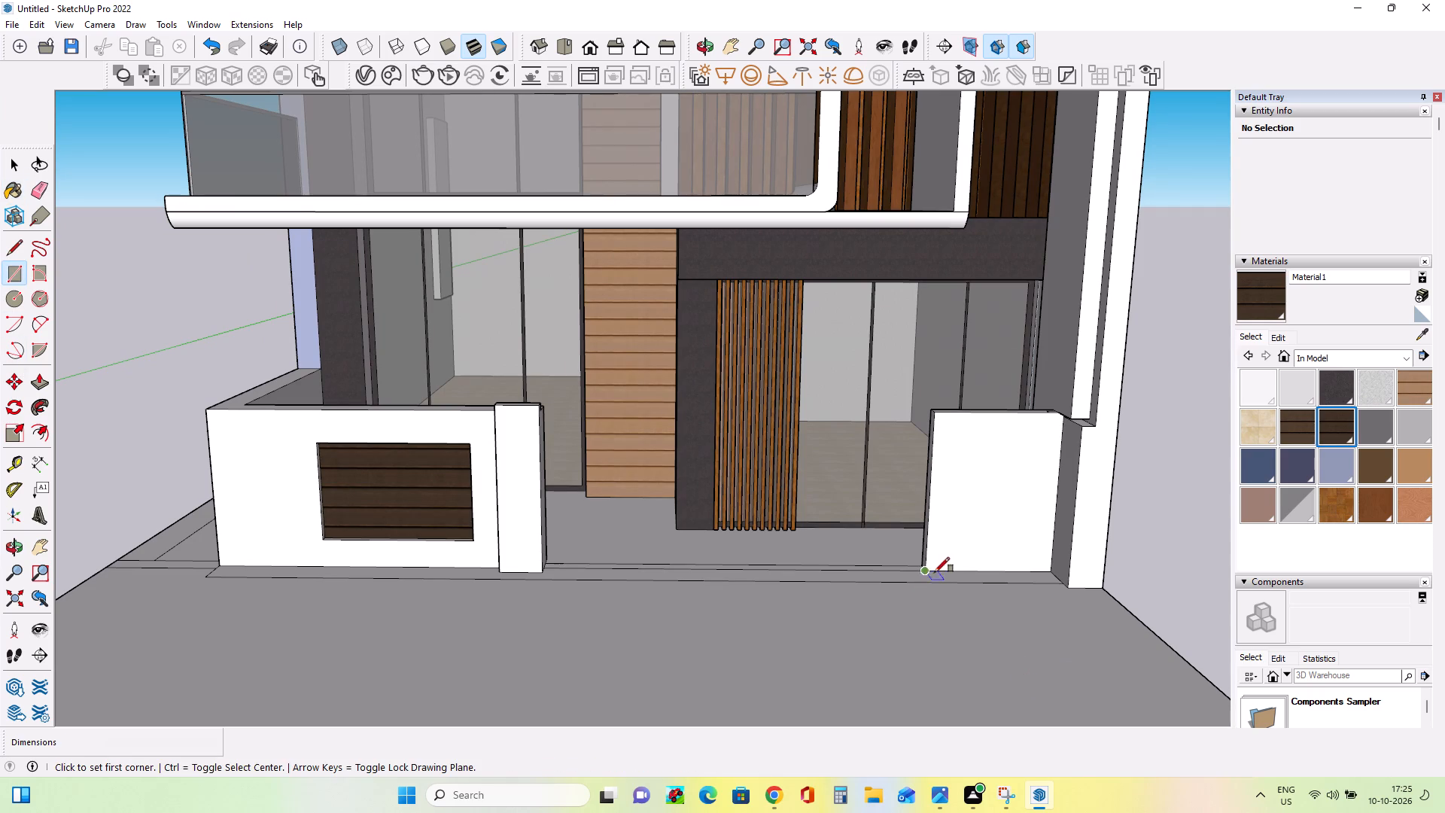
left_click(927, 568)
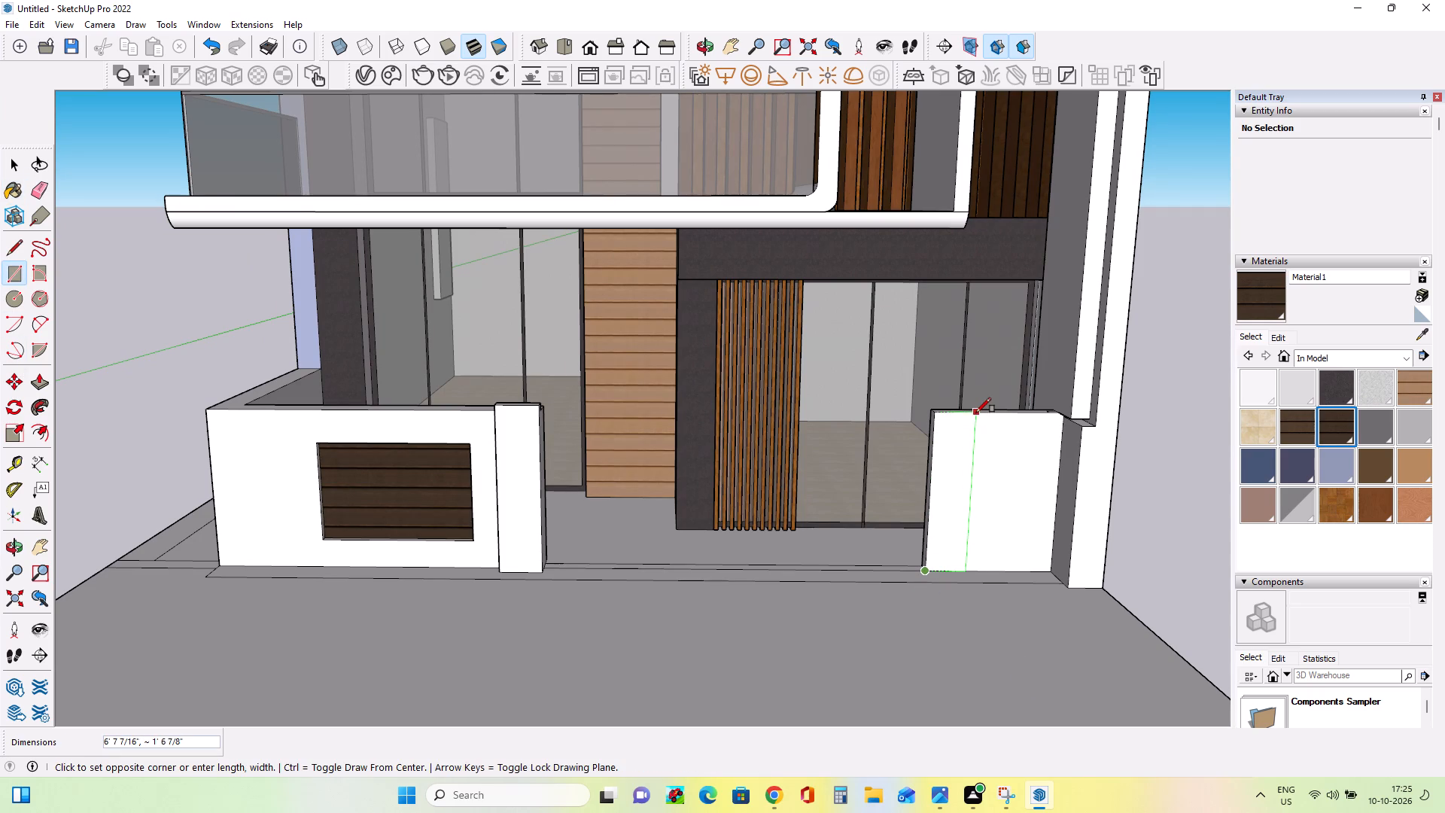
left_click(977, 413)
Pull the plain wall's end strip forward about 6 5/16", aligned with the first pier's front face, to form a second pier.
middle_click_drag(1022, 470, 994, 503)
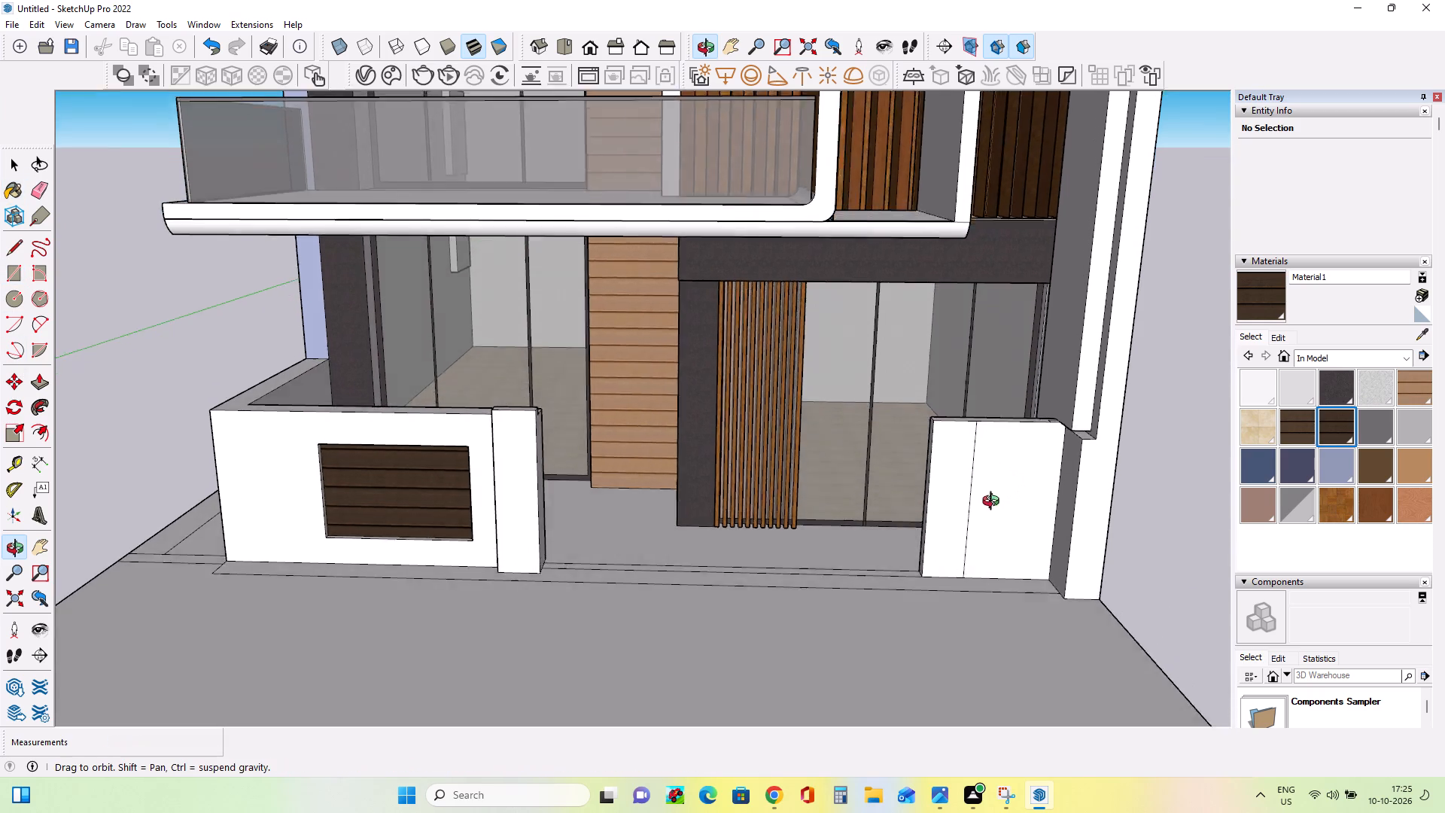
middle_click_drag(994, 503, 902, 540)
middle_click_drag(965, 533, 981, 562)
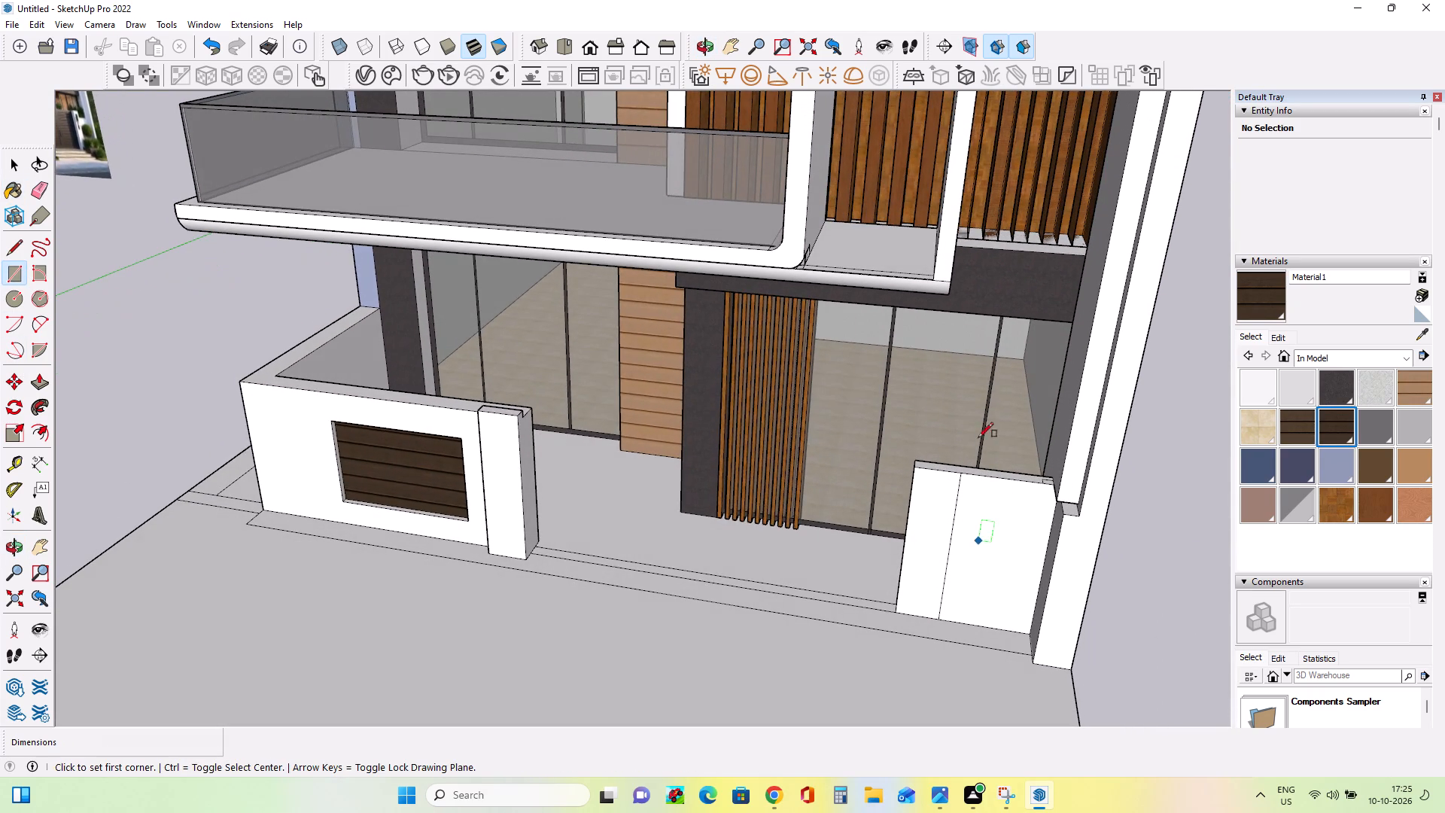
left_click(41, 376)
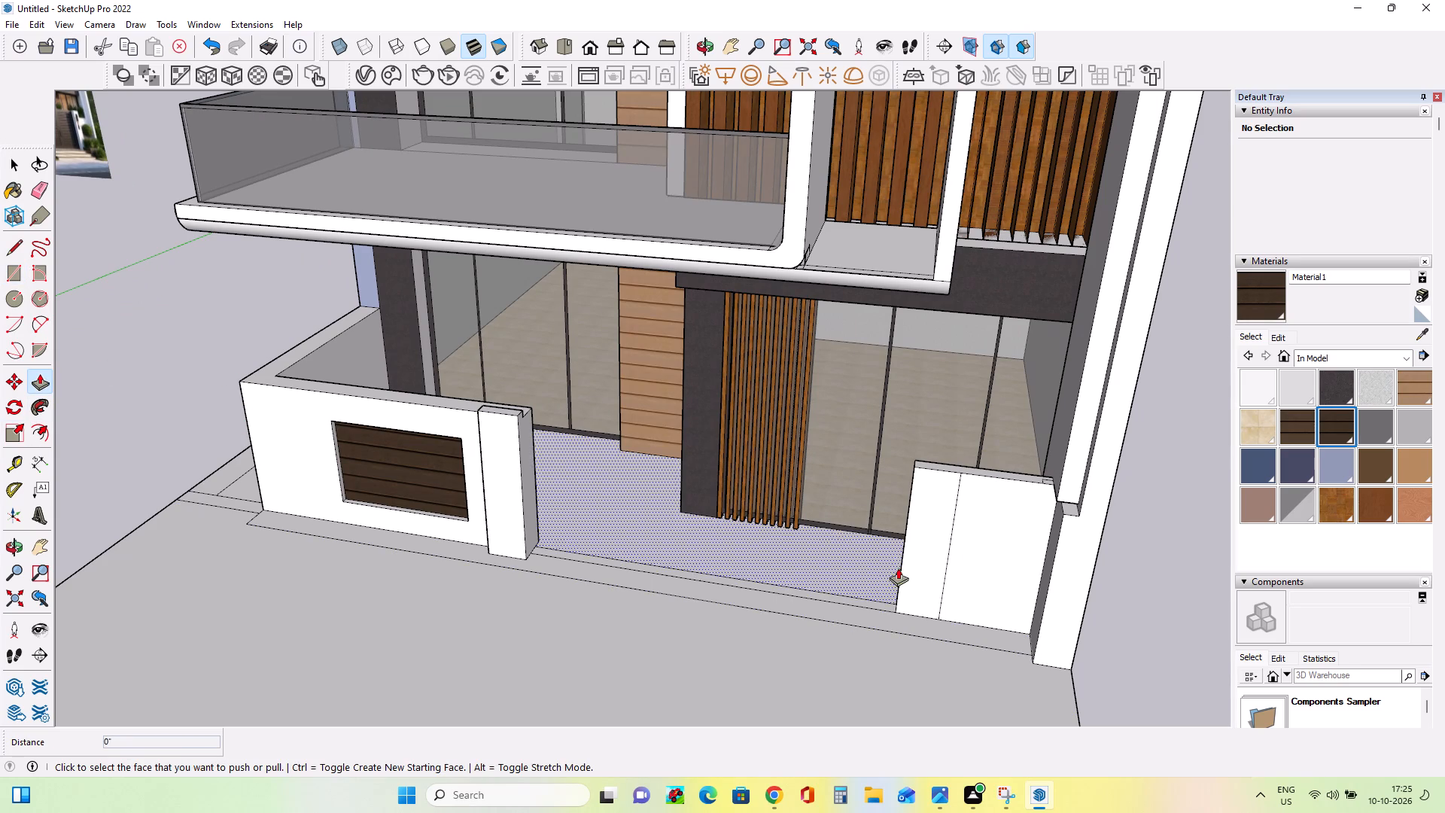
left_click(909, 562)
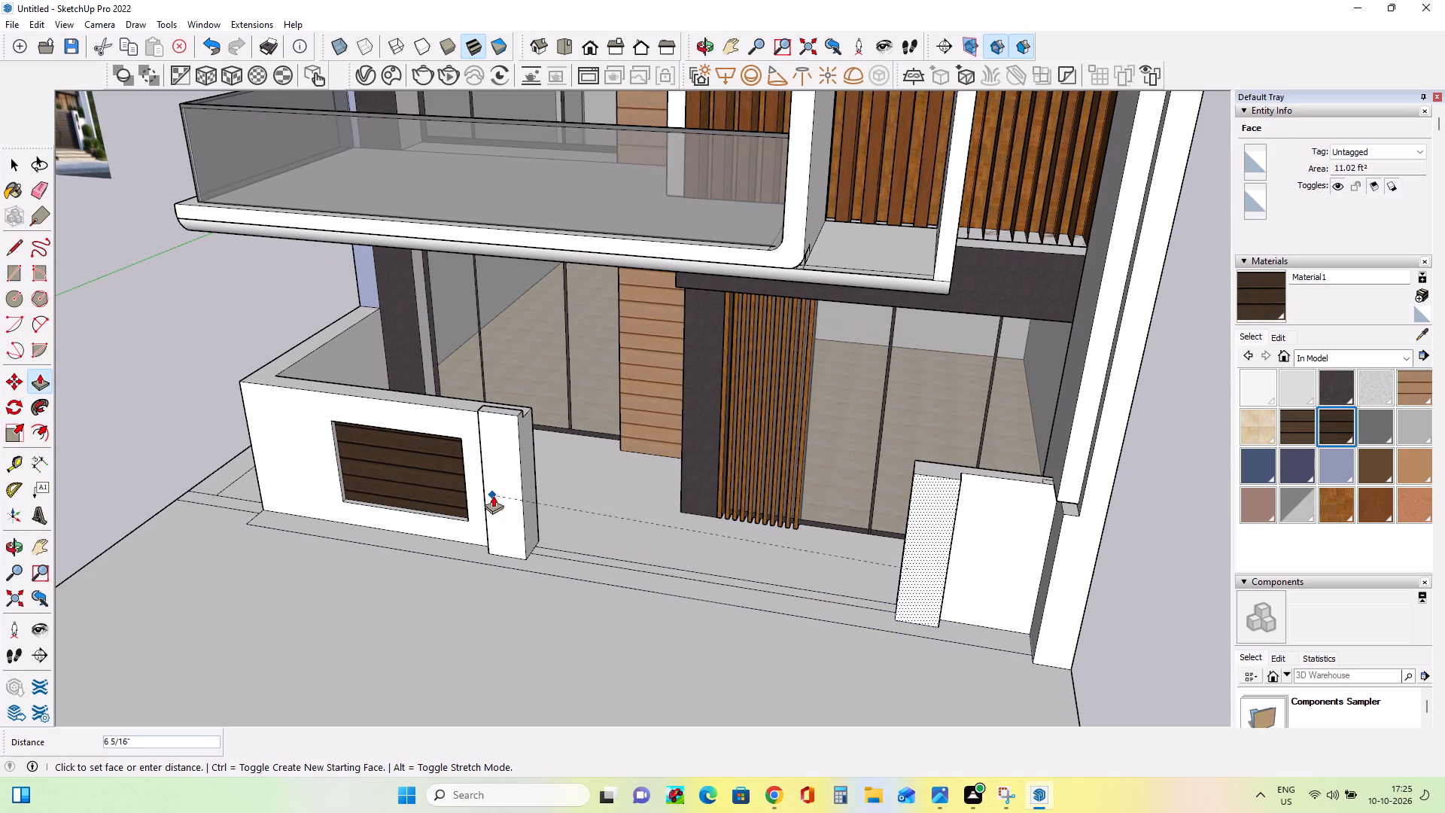
left_click(493, 495)
Draw a rectangle about 1' 8" by 1' 1" on the plain boundary wall's top, covering the second pier's full depth.
middle_click_drag(1003, 501, 928, 566)
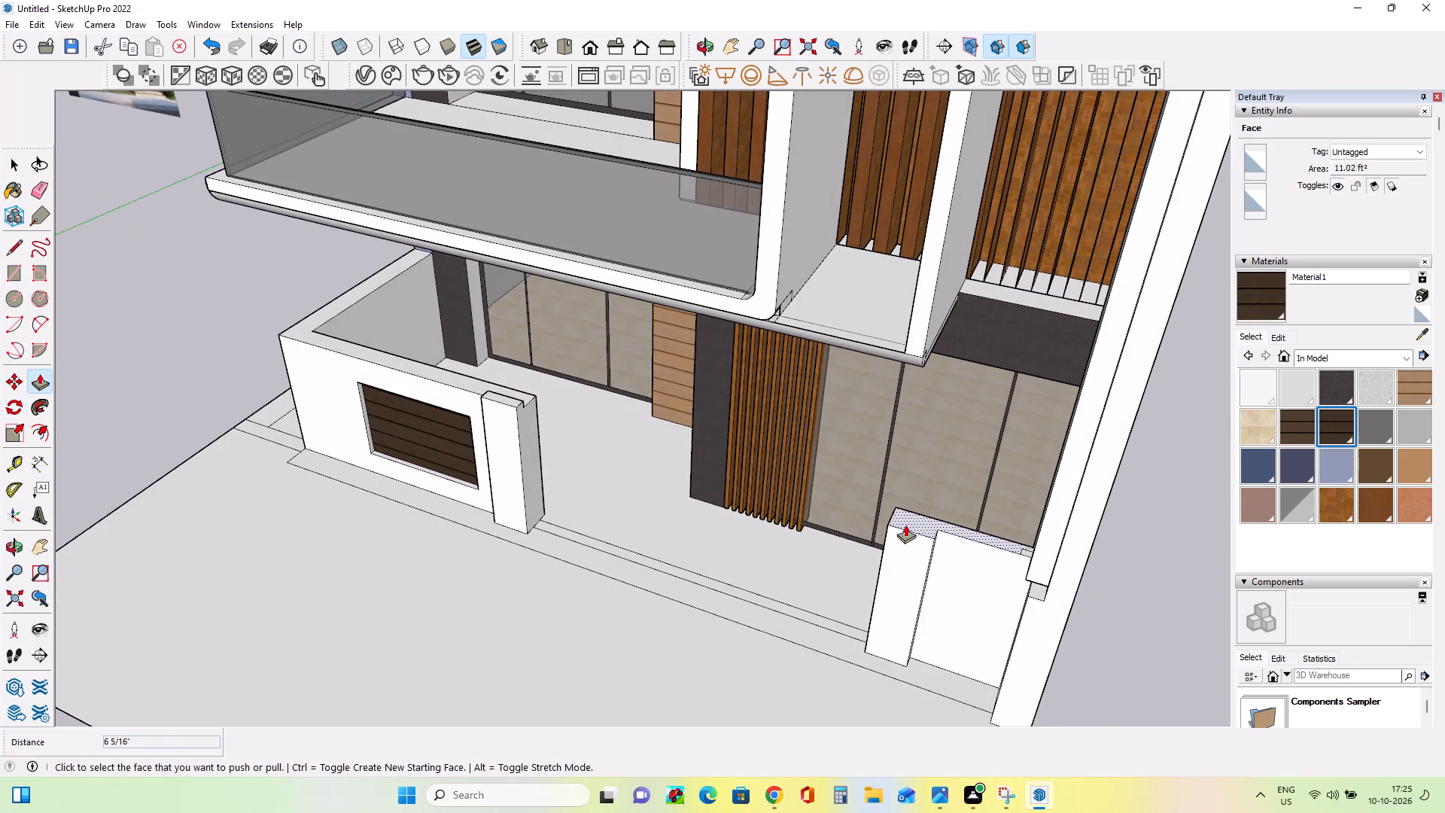
middle_click_drag(910, 526, 914, 538)
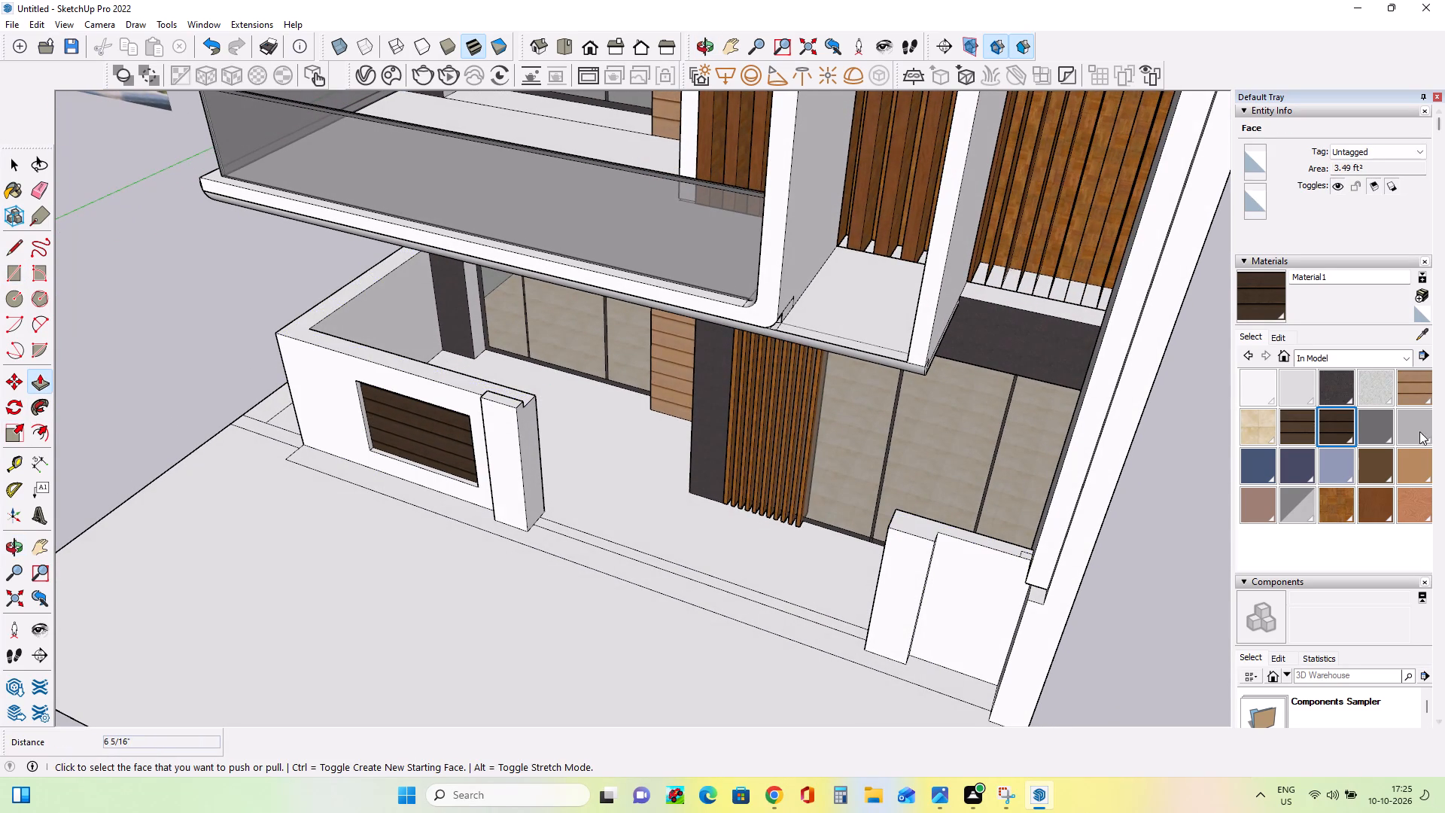
left_click(8, 269)
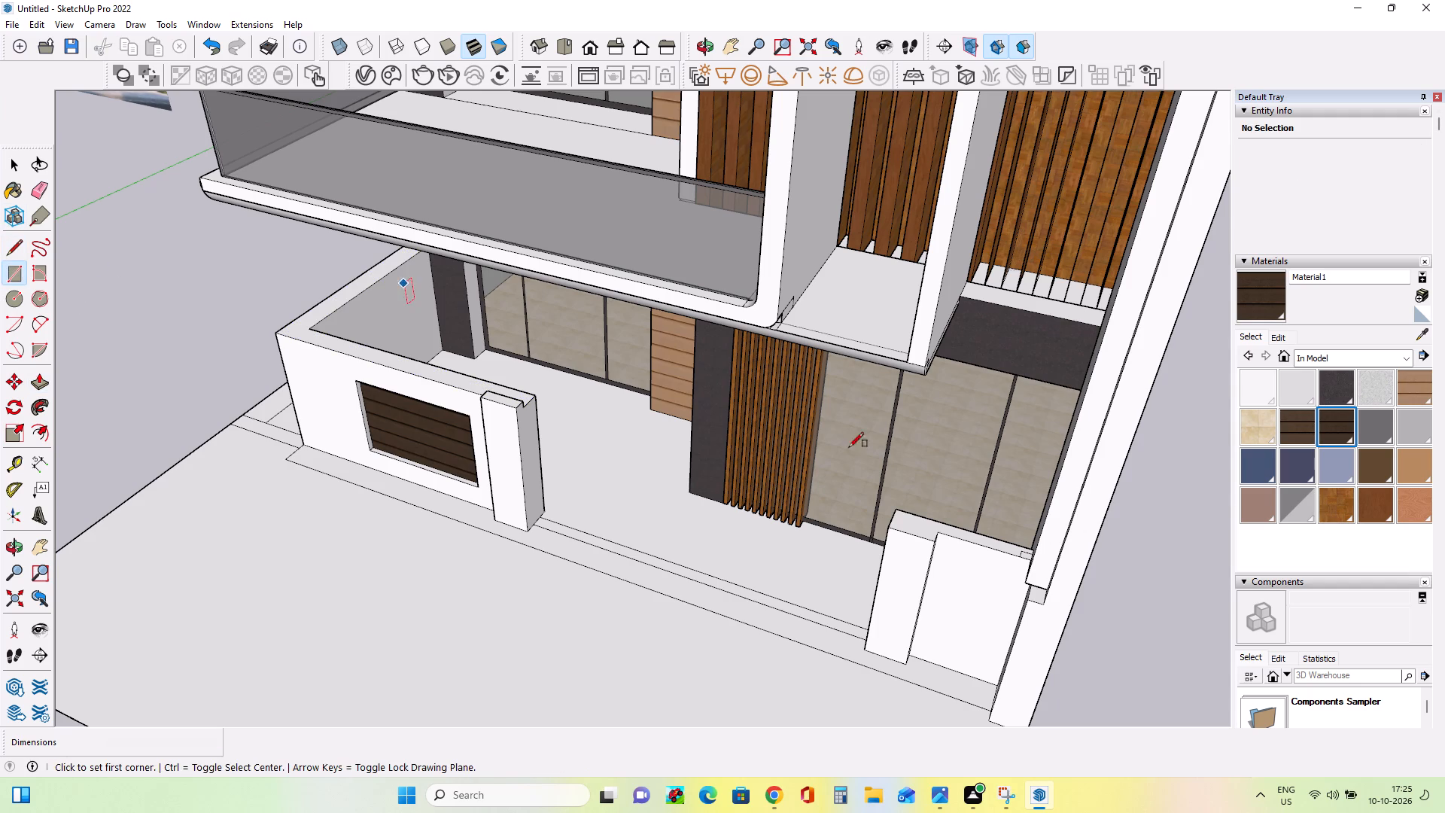
middle_click_drag(948, 510, 949, 532)
left_click(931, 554)
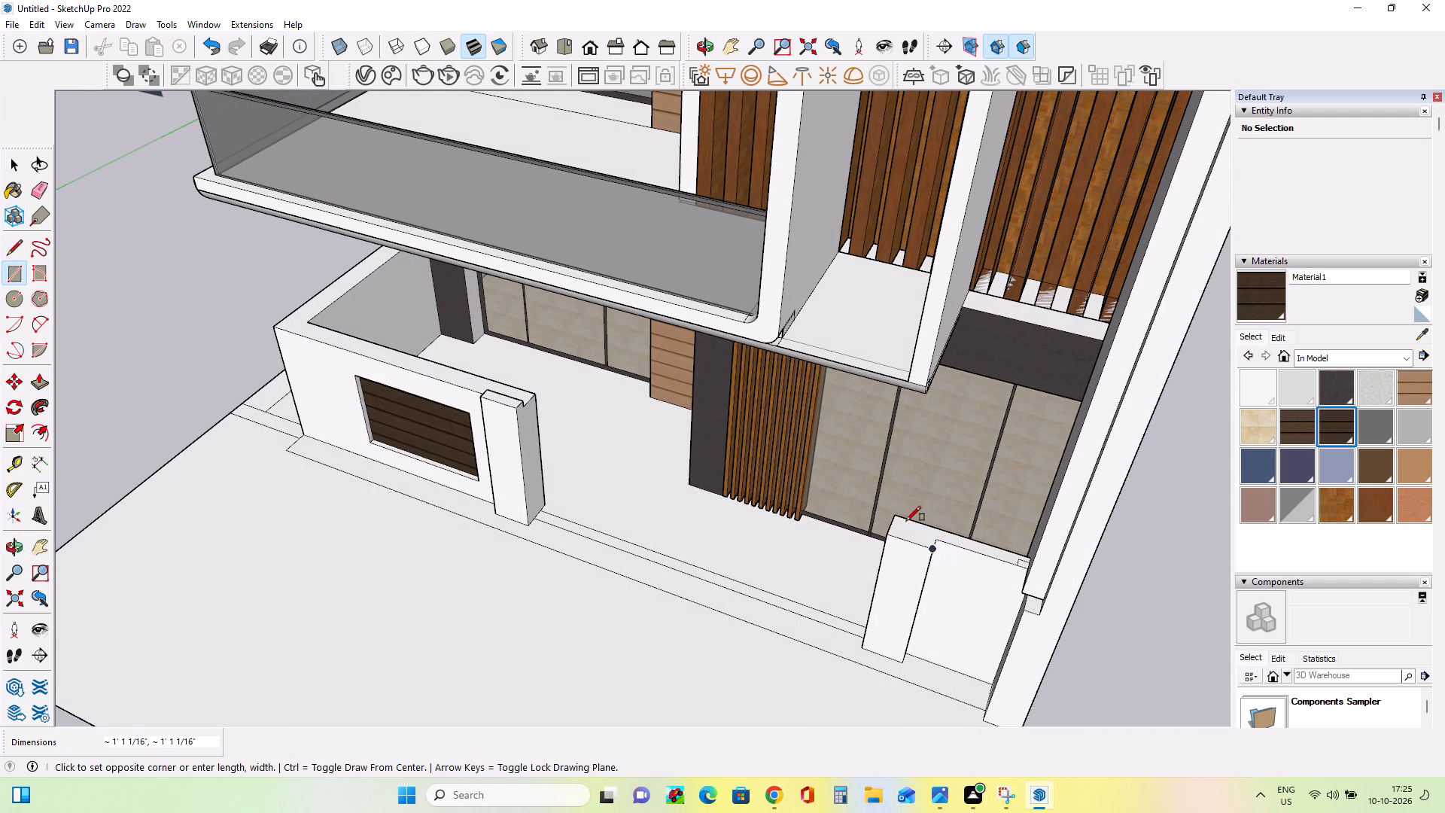
left_click(901, 517)
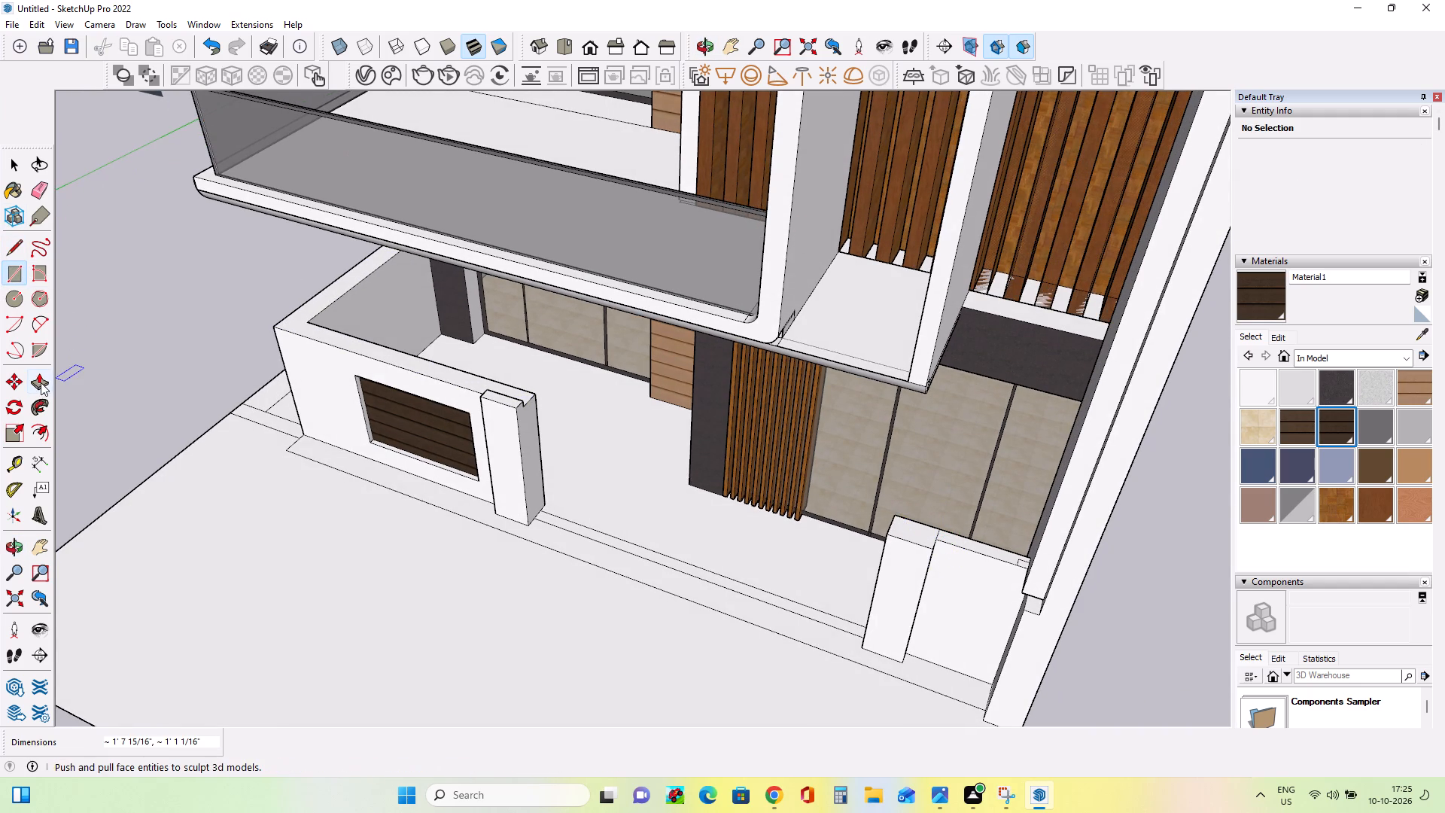
Raise the second pier's top face about 6 1/16" above the plain boundary wall, followed by about another 1 1/16".
left_click(41, 382)
left_click(914, 524)
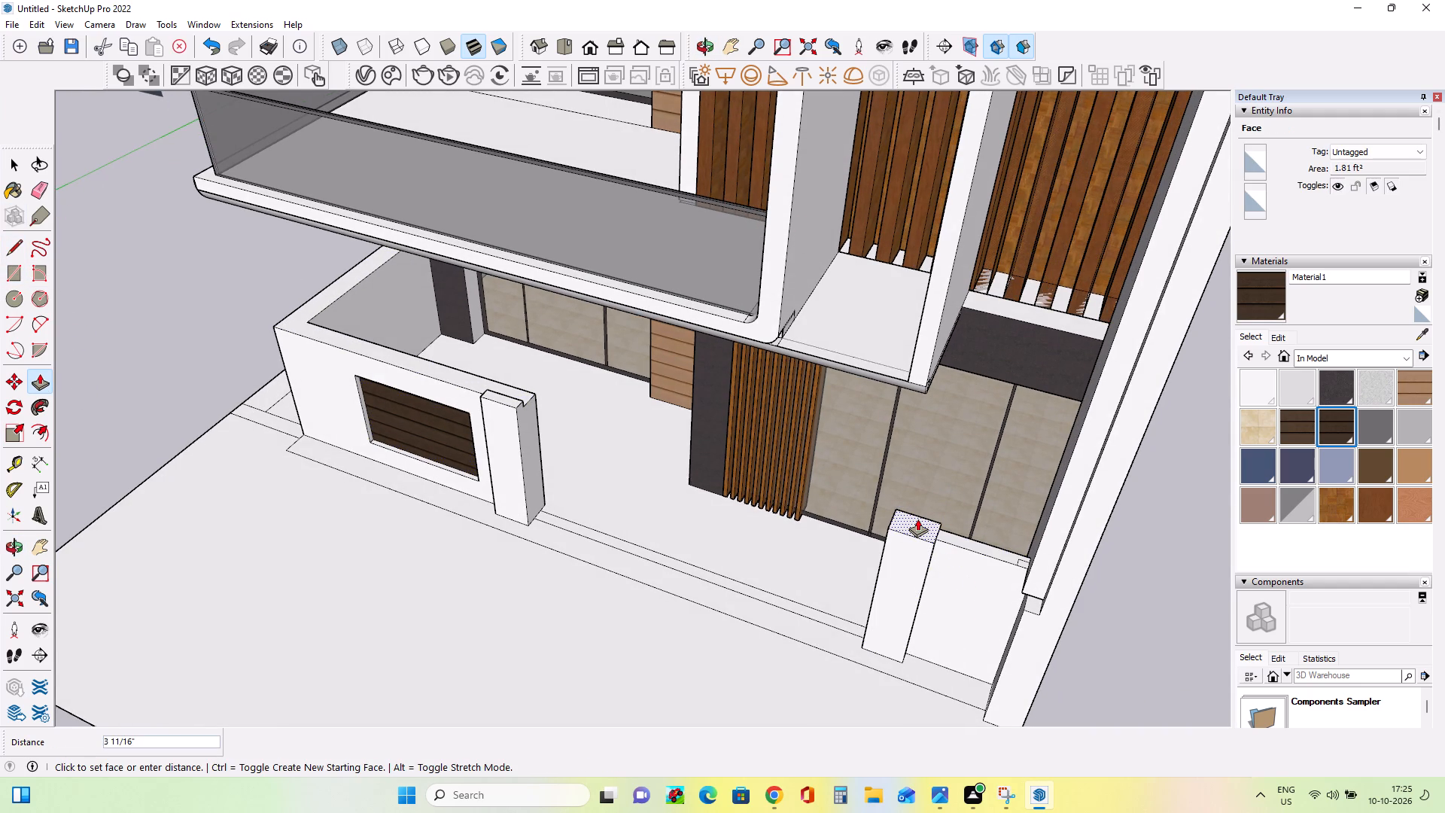
left_click(919, 515)
middle_click_drag(968, 595, 966, 411)
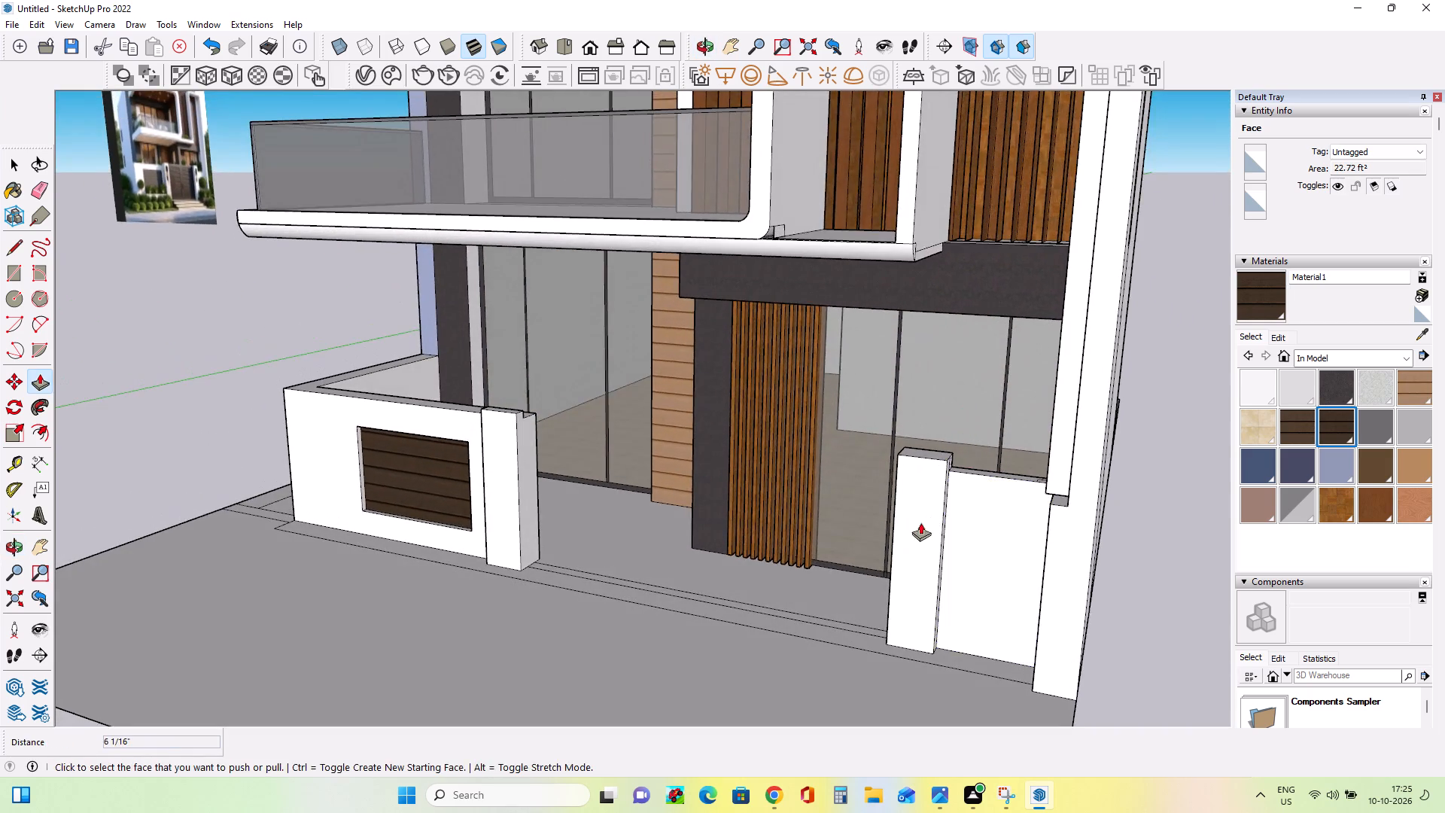
middle_click_drag(939, 520, 761, 513)
scroll(817, 505, "up", 3)
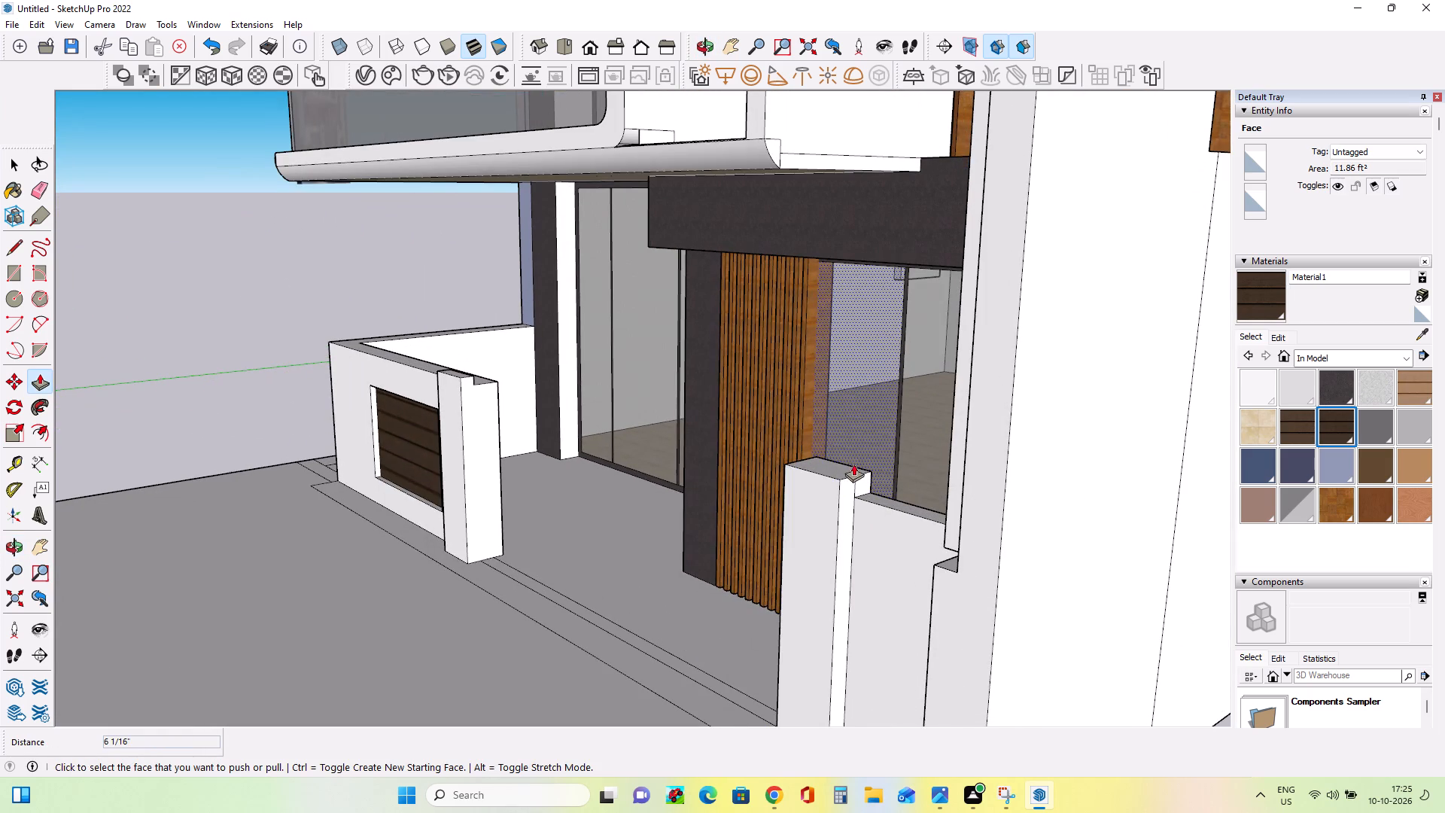
left_click(844, 473)
left_click(843, 470)
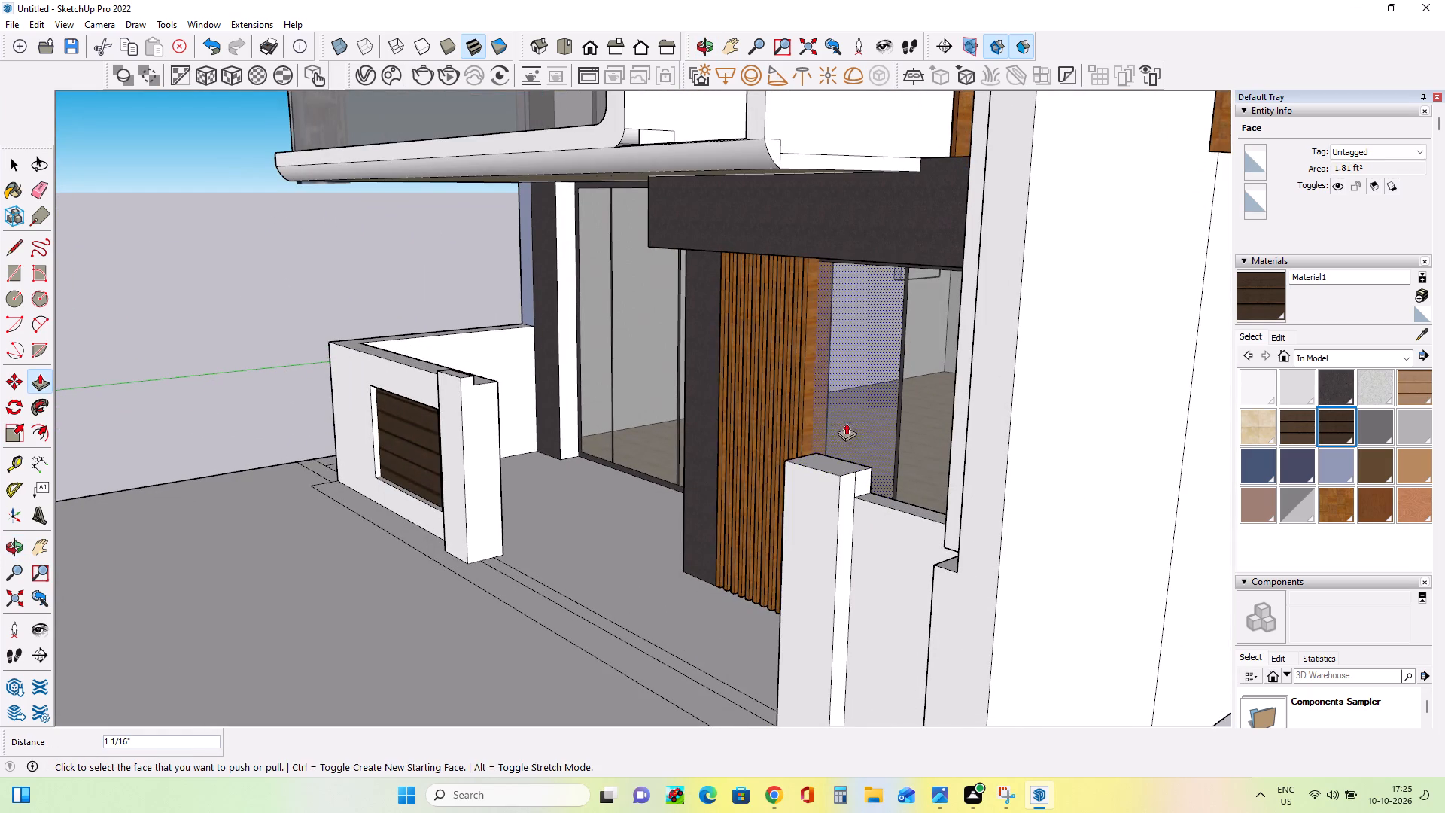
Erase the leftover edge at the top of the second pier's wall-side face.
left_click(35, 196)
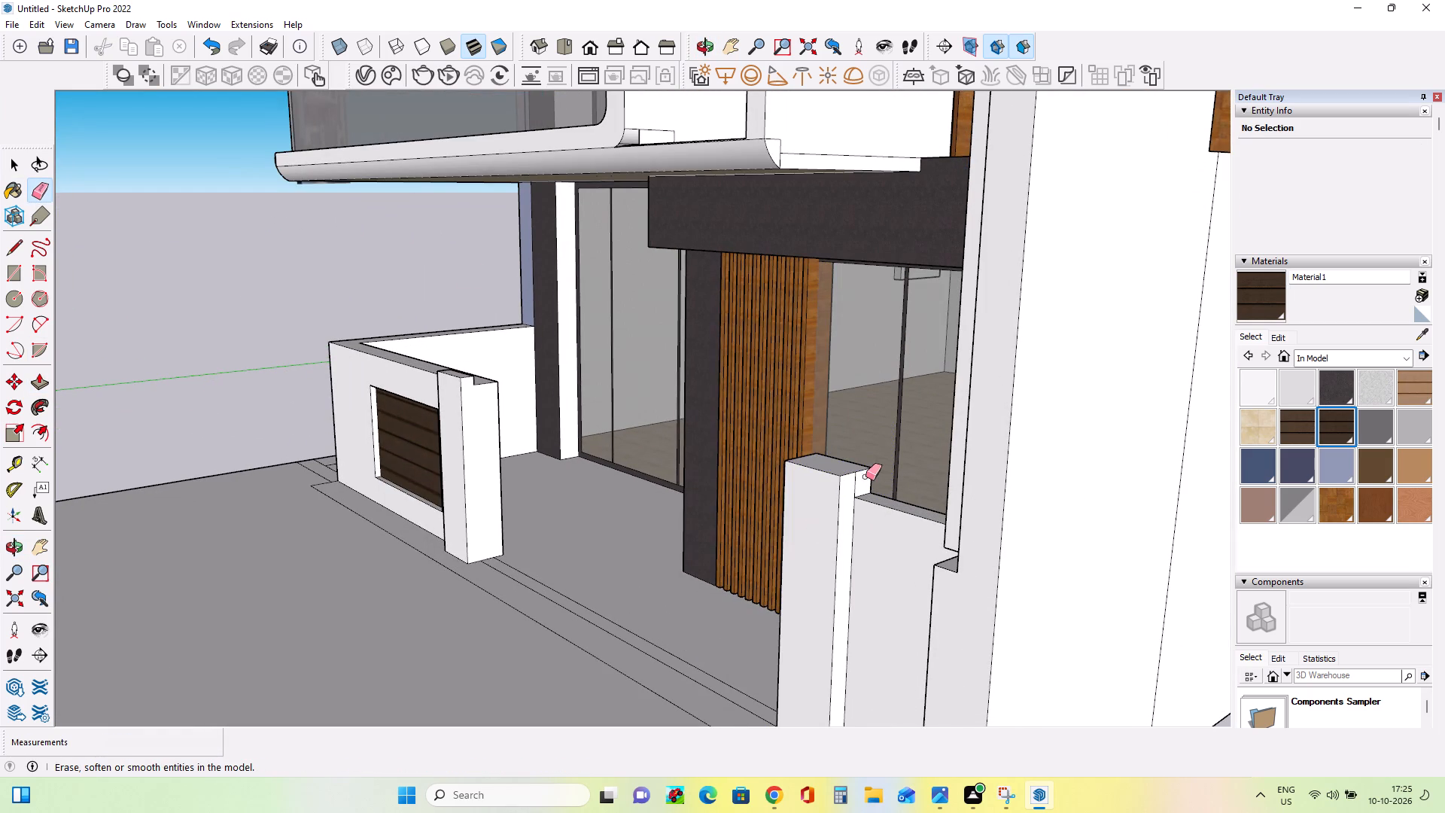
left_click(854, 484)
Extend the first pier's raised top back about 11 11/16" across the full thickness of the clad boundary wall.
middle_click_drag(794, 567, 831, 607)
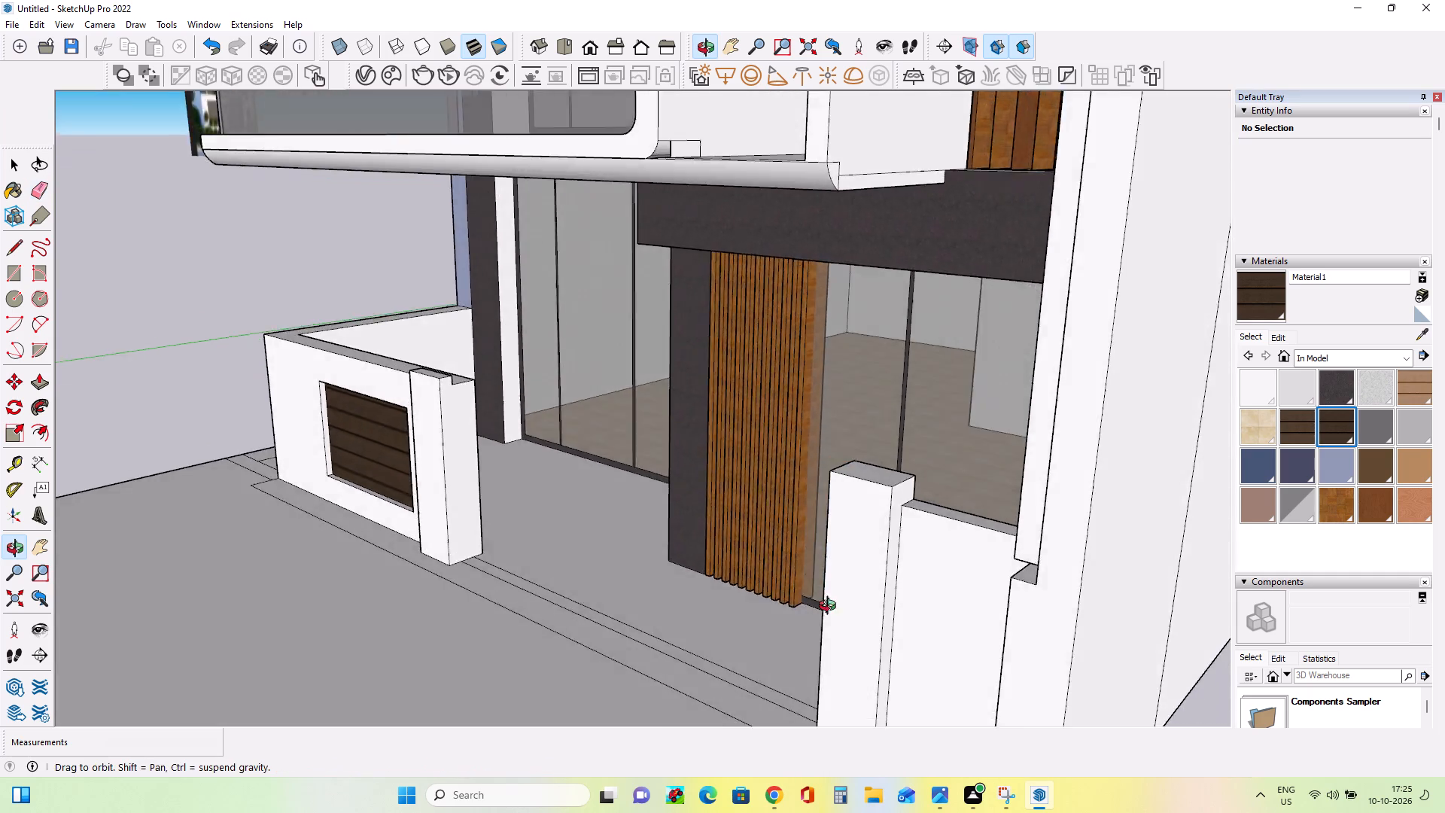
middle_click_drag(831, 607, 707, 667)
scroll(502, 308, "up", 7)
scroll(521, 324, "down", 1)
scroll(521, 324, "up", 1)
middle_click_drag(753, 466, 646, 498)
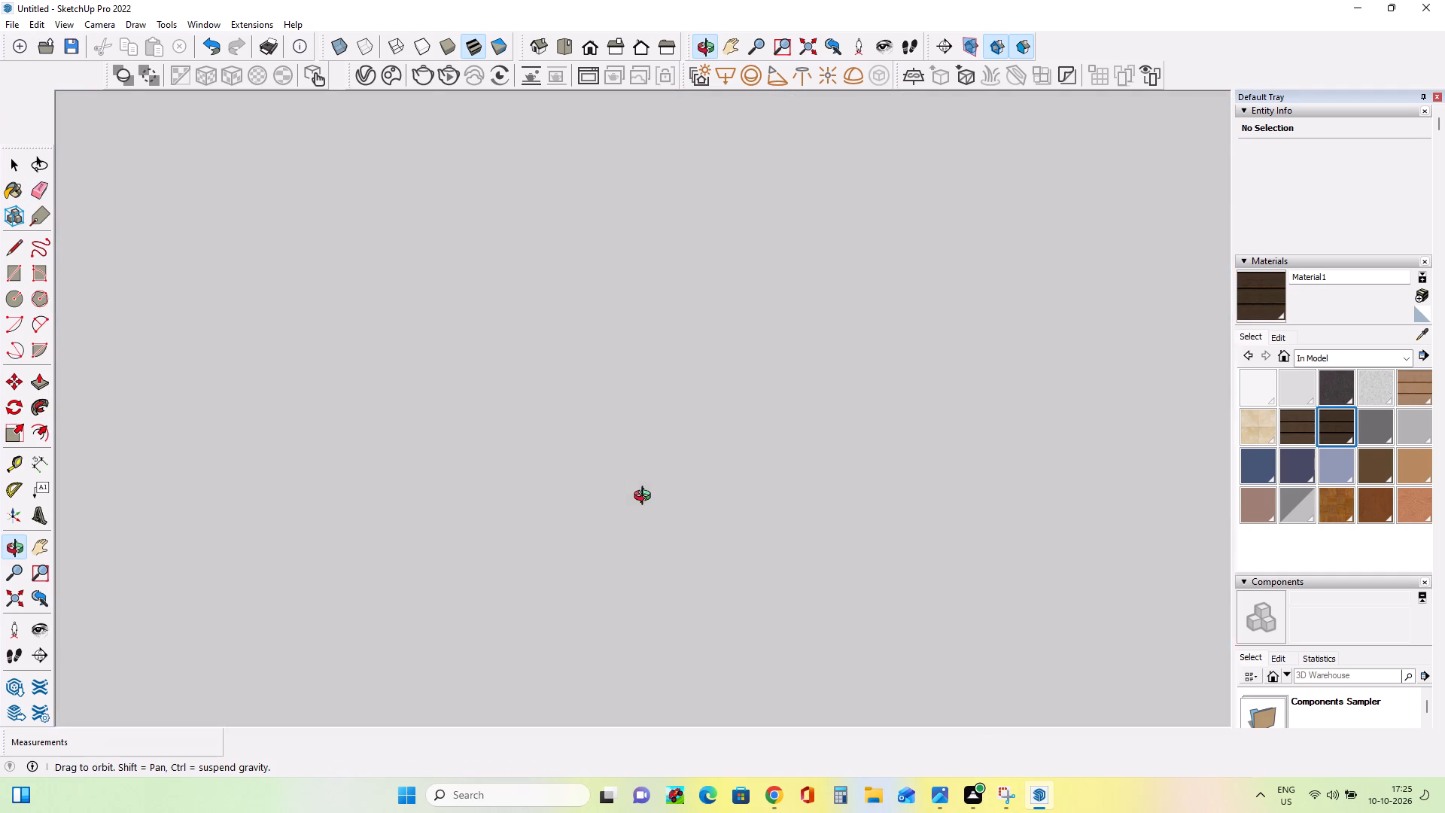
middle_click_drag(646, 498, 719, 478)
scroll(0, 280, "up", 1)
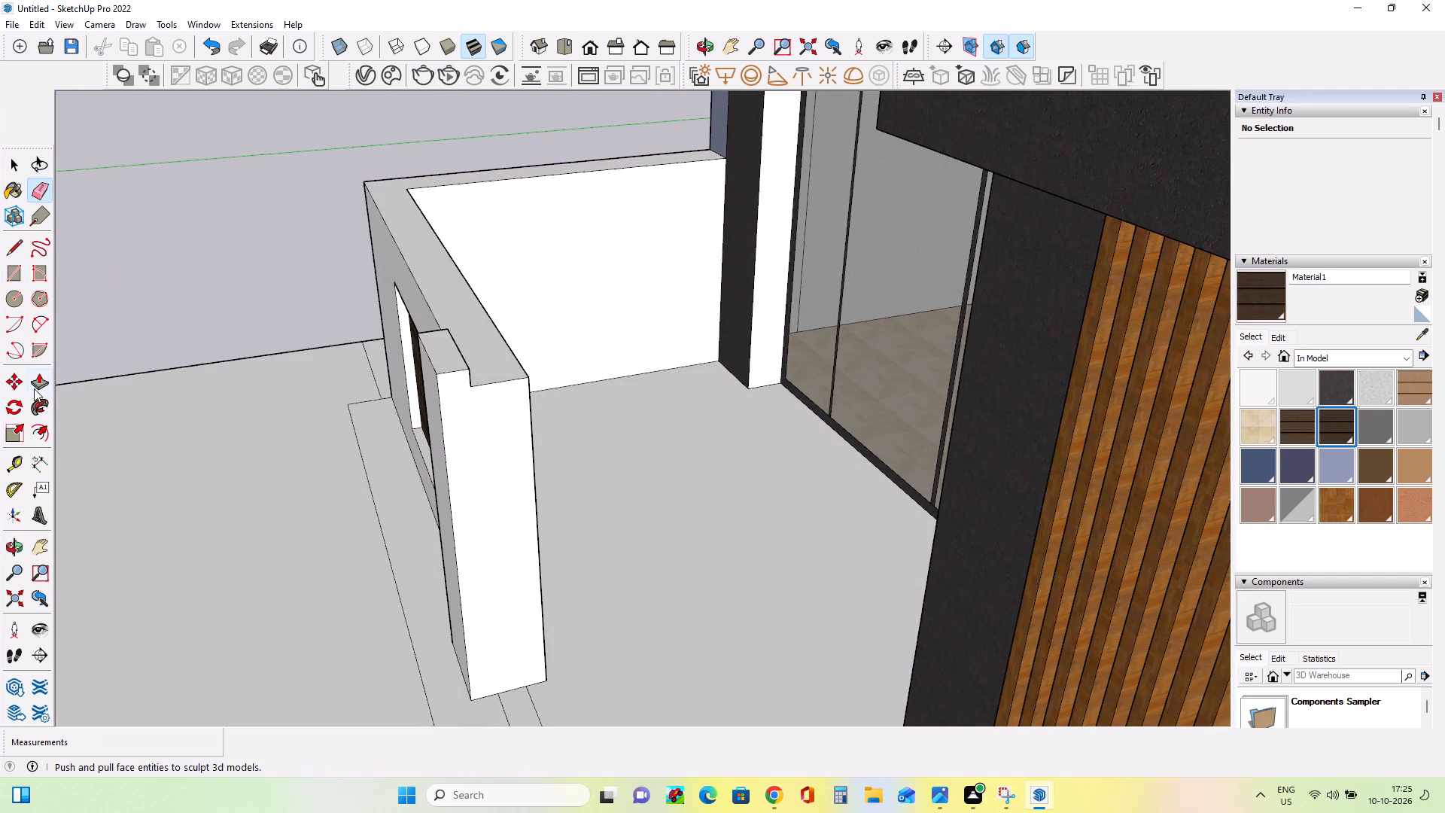
left_click(35, 386)
scroll(490, 361, "up", 10)
middle_click_drag(491, 360, 467, 375)
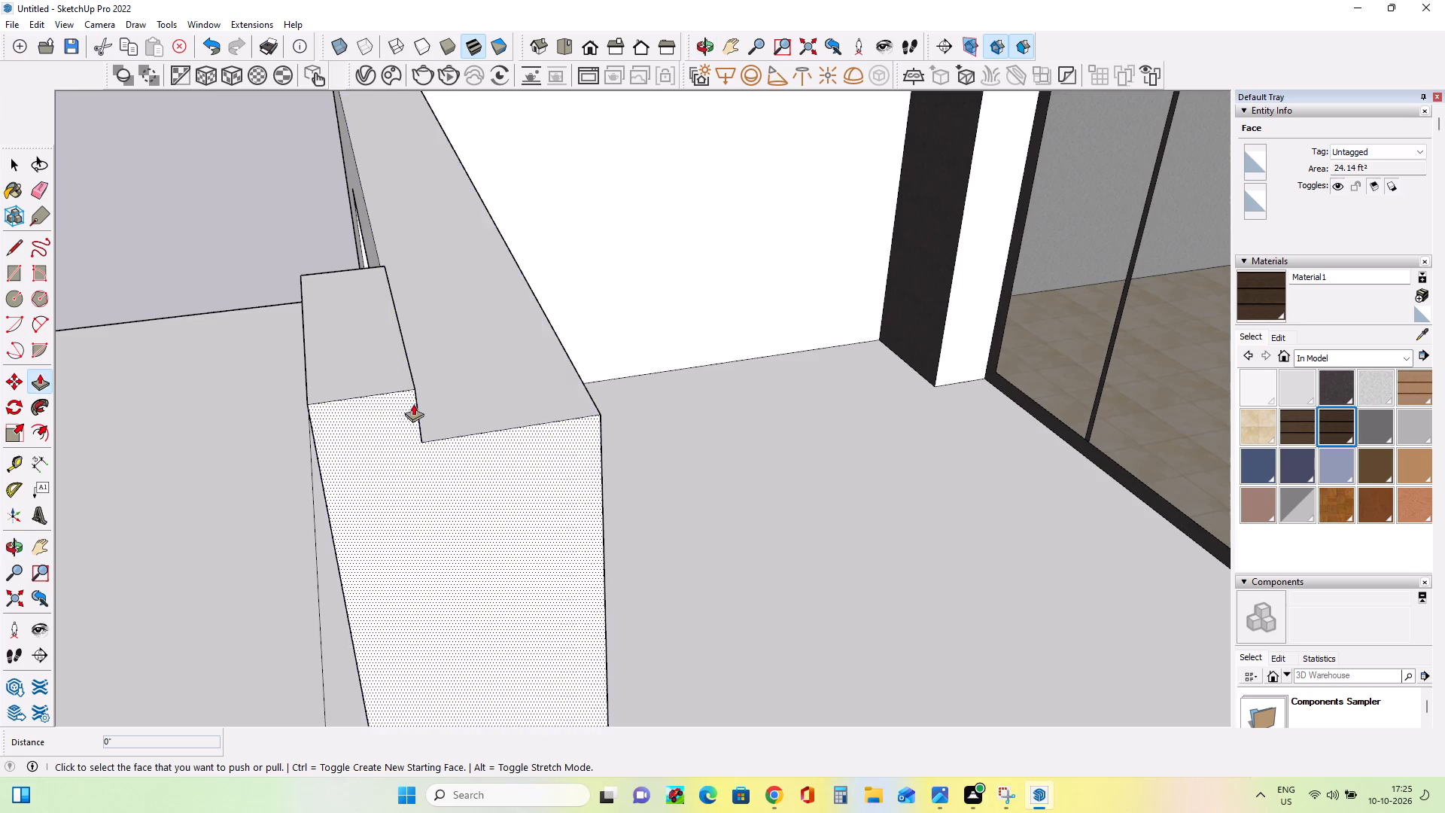
scroll(424, 349, "up", 9)
middle_click_drag(390, 370, 360, 383)
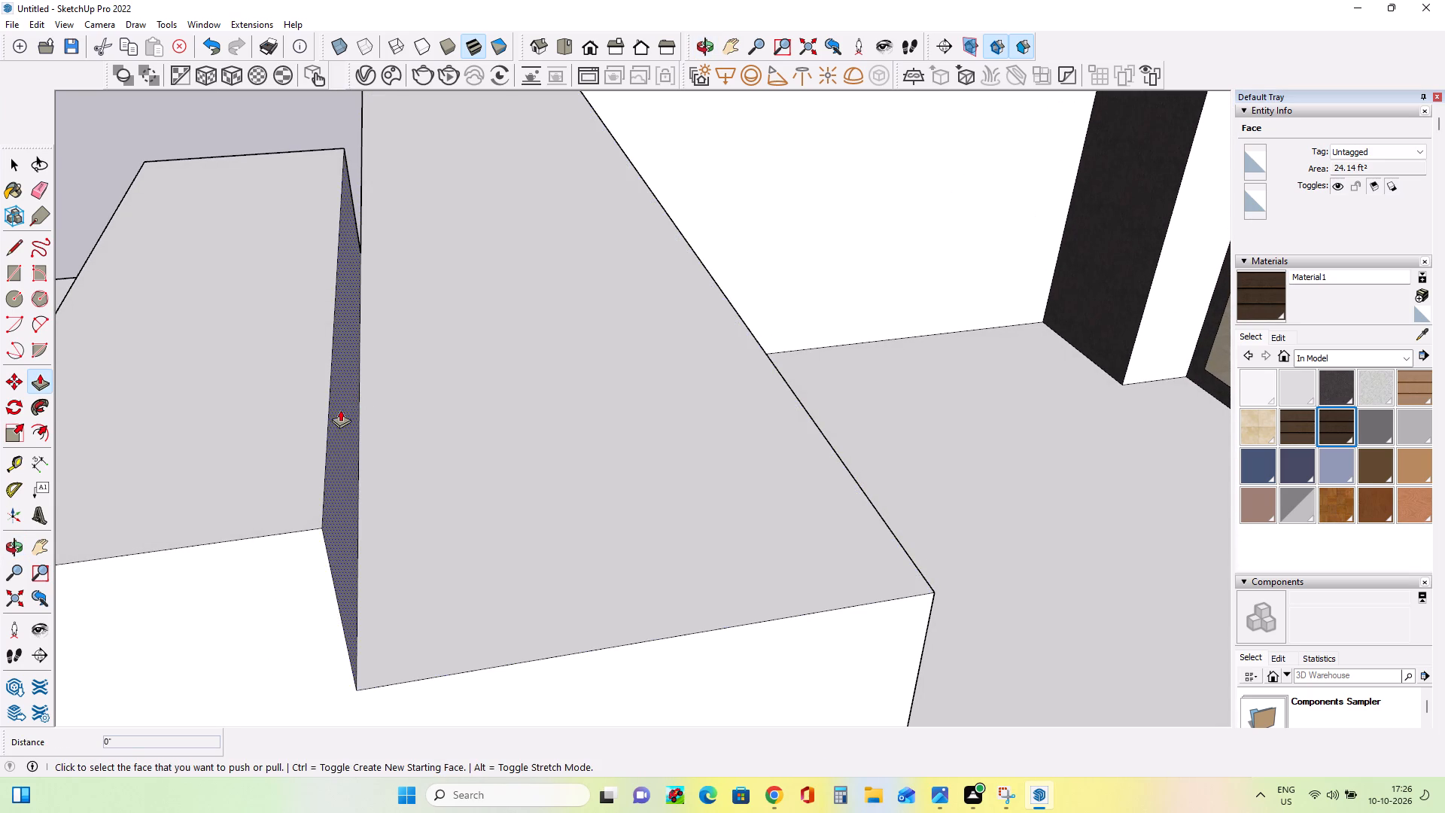
left_click(340, 410)
left_click(932, 602)
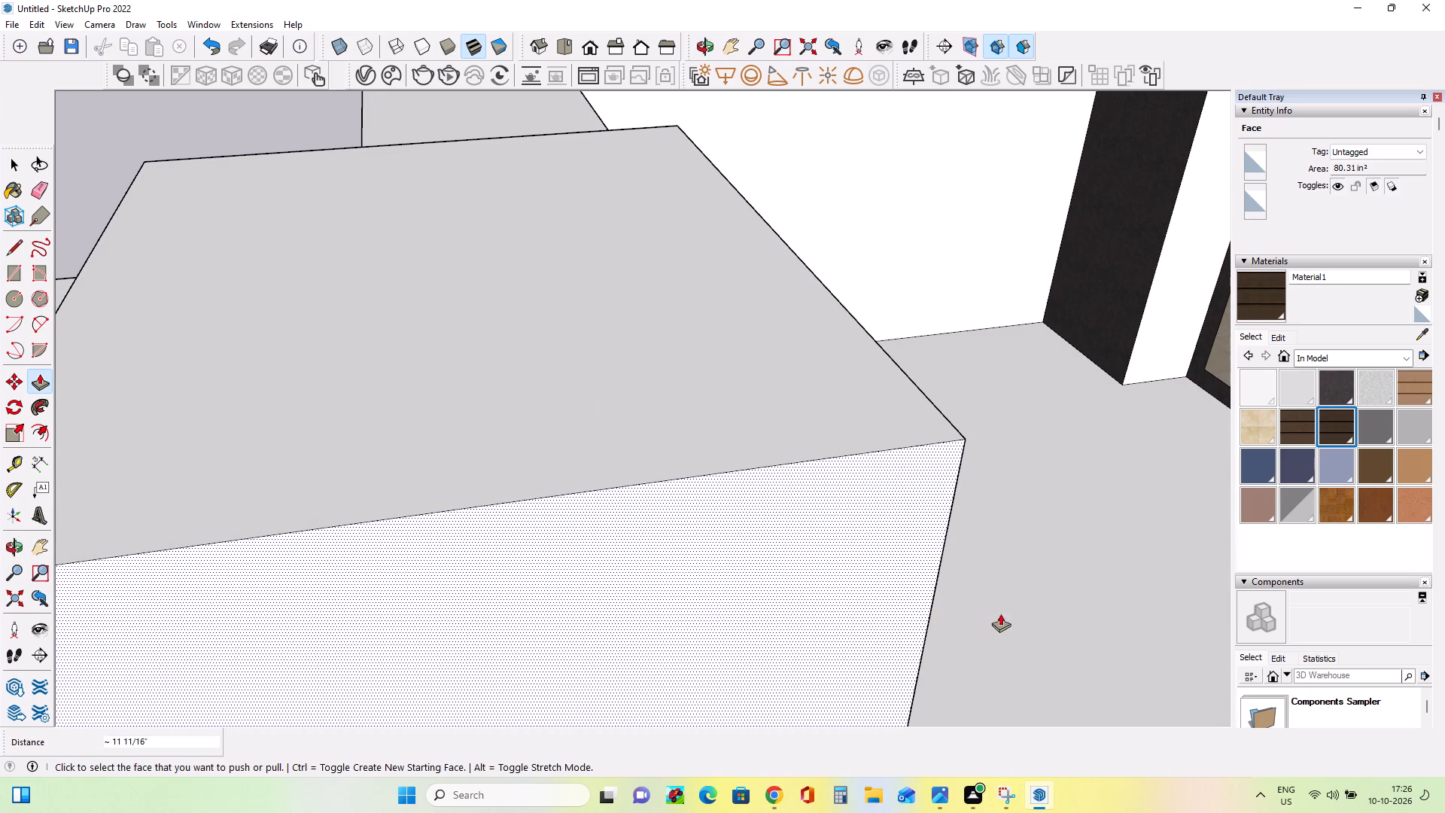
Pull the second pier's entrance-side face out about 1 5/8" to widen the pier.
scroll(924, 577, "down", 7)
middle_click_drag(812, 524, 1284, 330)
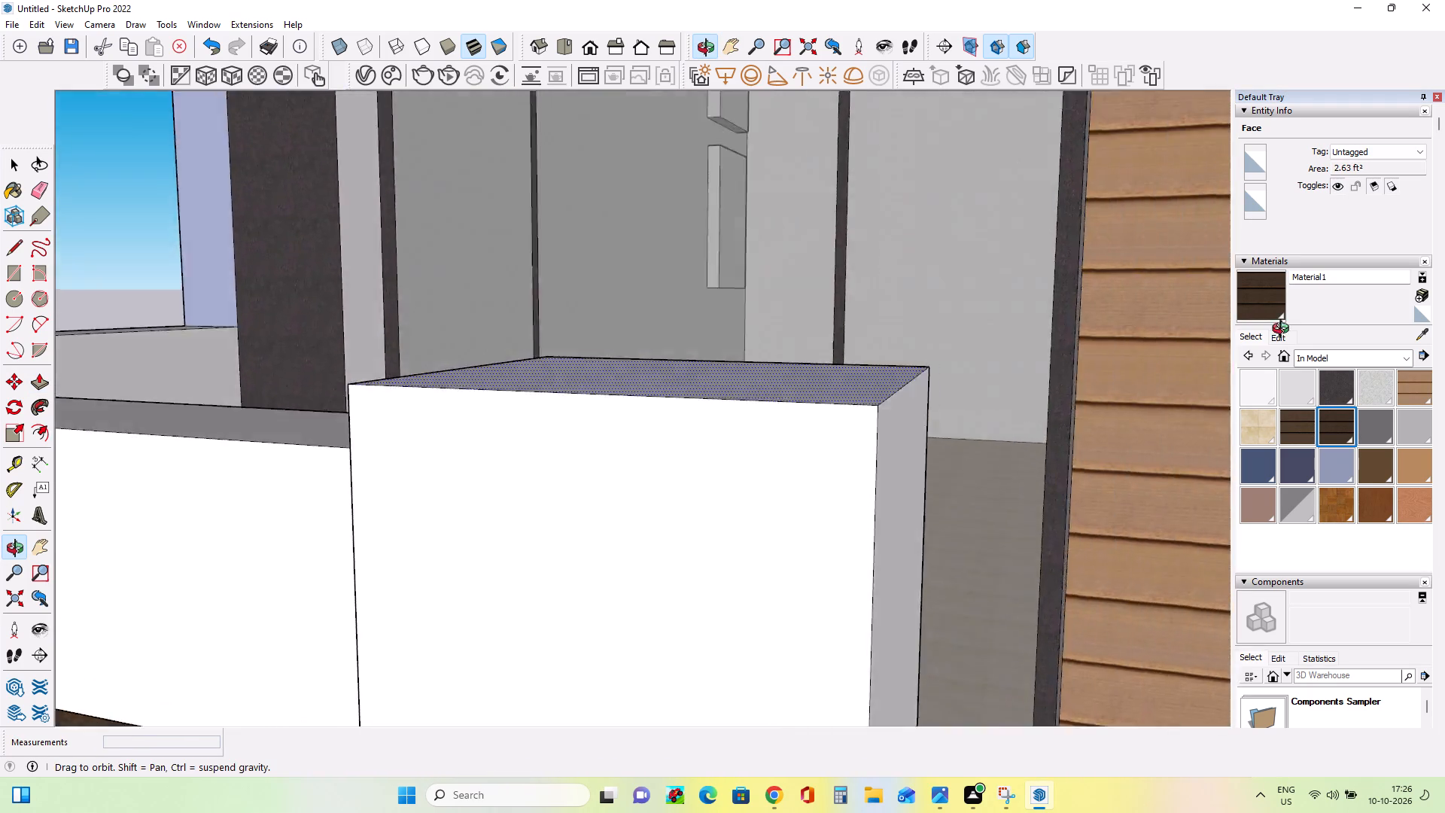
middle_click_drag(1284, 330, 1285, 330)
middle_click_drag(558, 443, 815, 425)
scroll(802, 437, "down", 3)
scroll(544, 449, "down", 5)
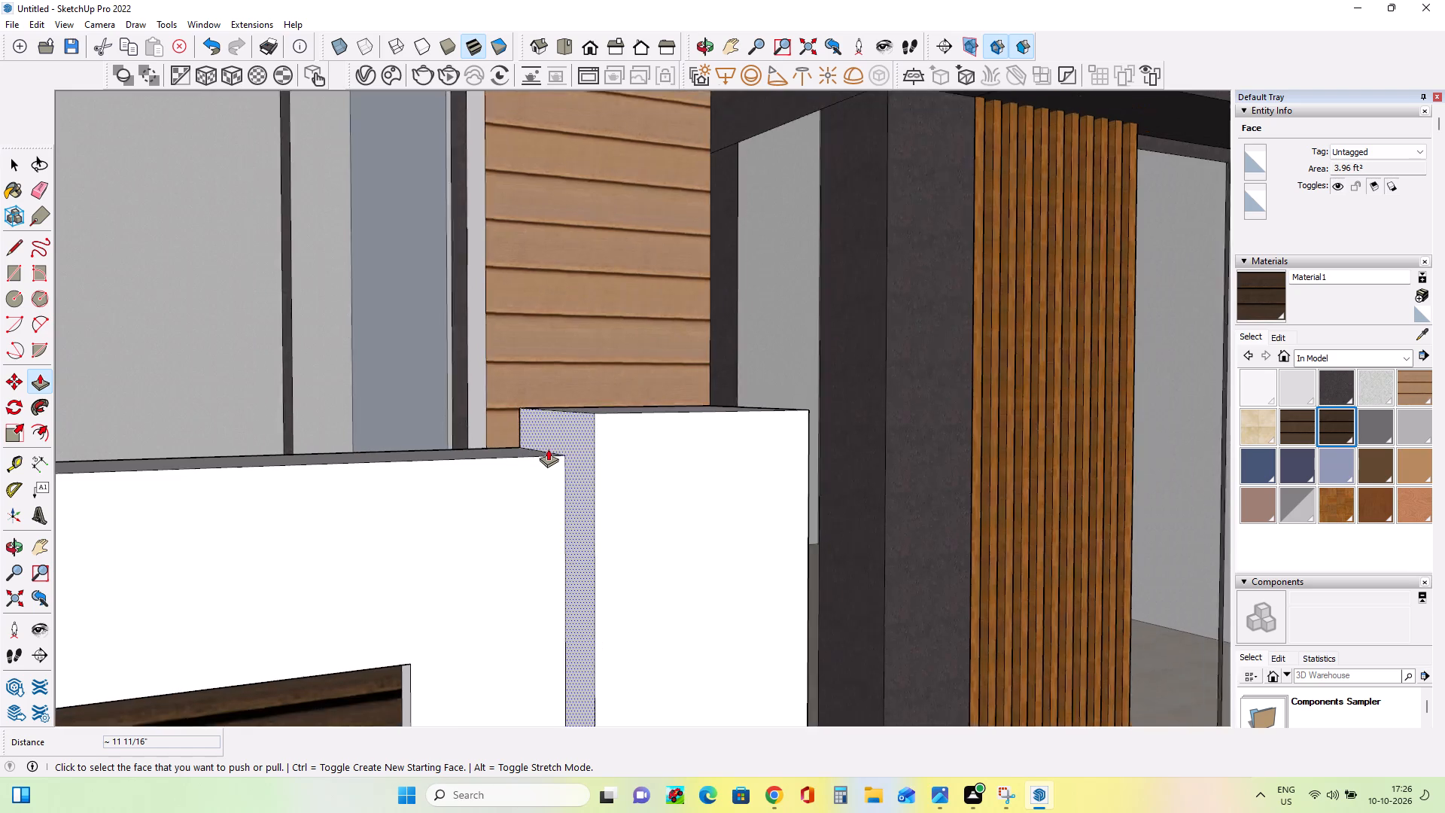
scroll(548, 449, "down", 15)
middle_click_drag(786, 518, 546, 516)
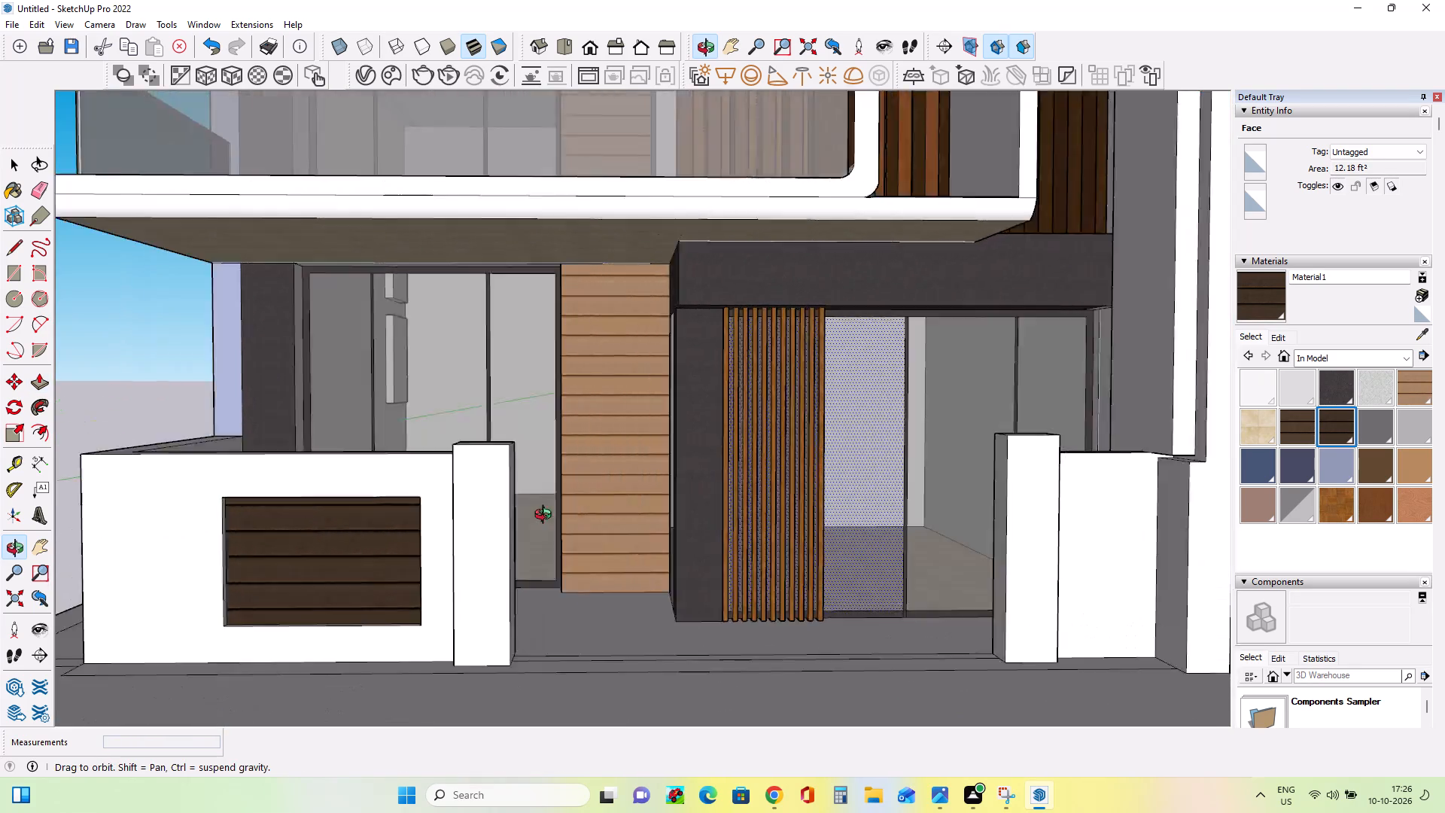
middle_click_drag(546, 516, 747, 512)
scroll(542, 497, "down", 3)
middle_click_drag(751, 532, 666, 524)
scroll(878, 520, "up", 4)
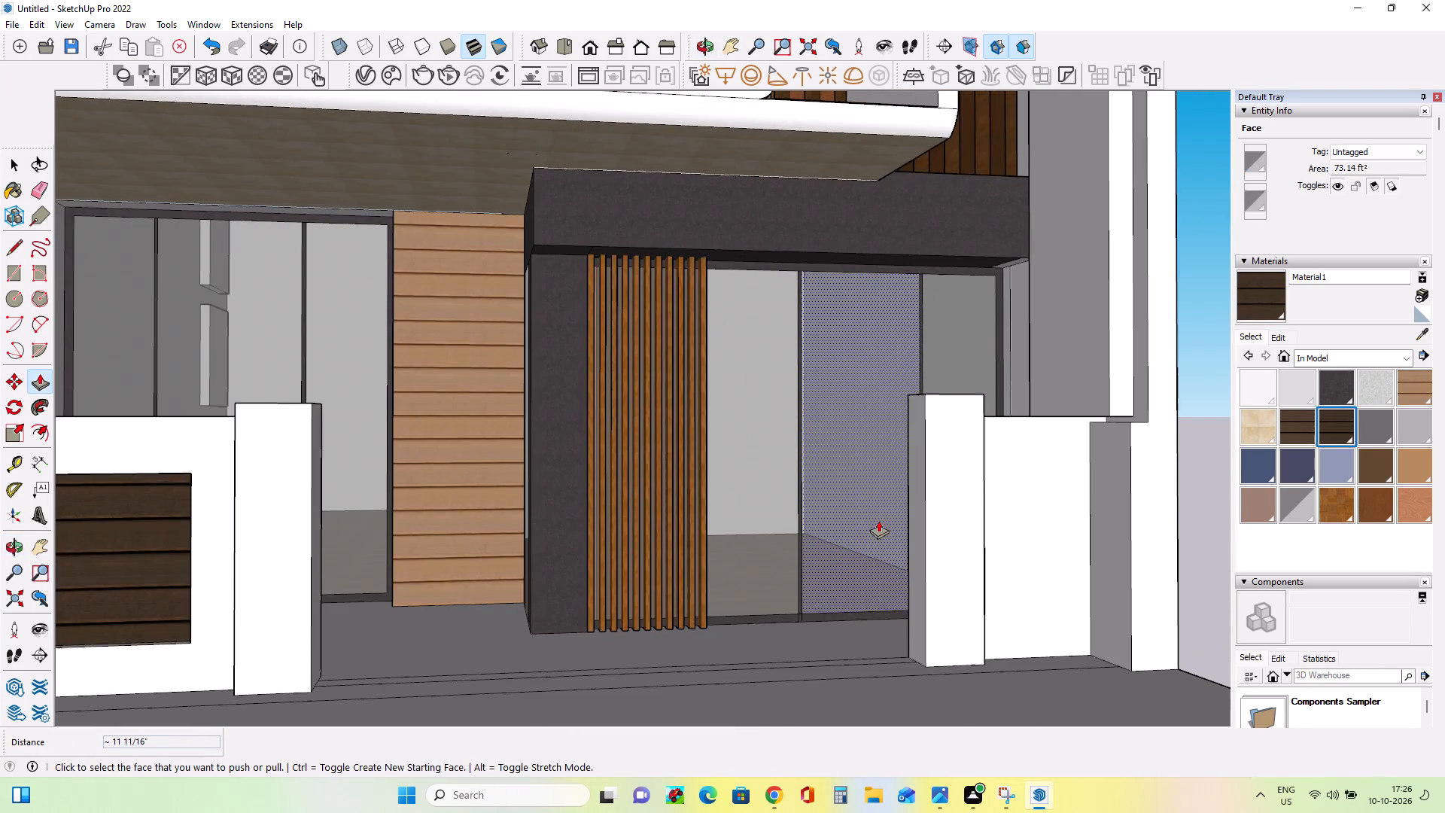
middle_click_drag(875, 545, 993, 574)
left_click(925, 568)
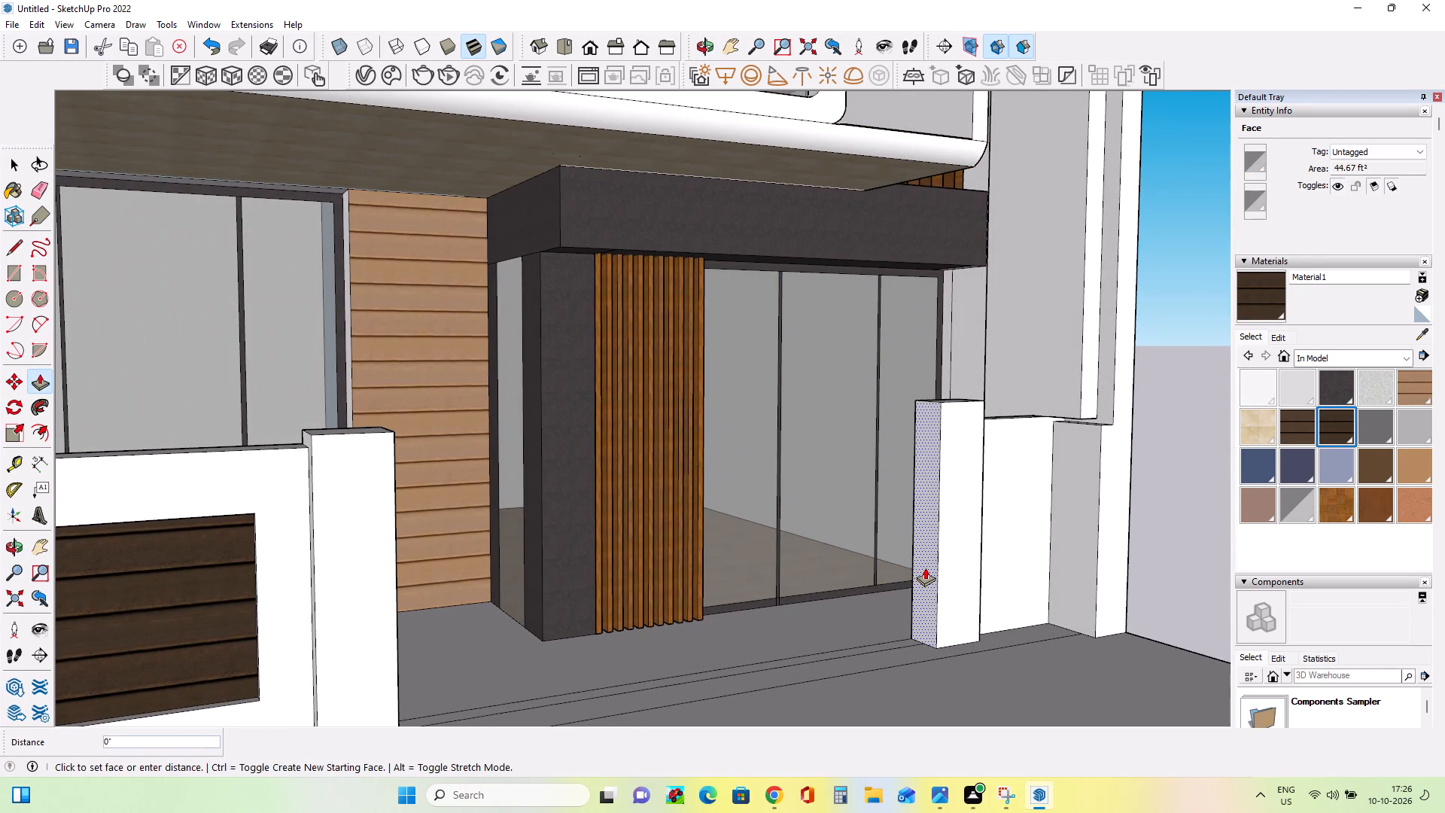
left_click(922, 571)
Examine the front elevation, checking both boundary walls, the entrance piers and the tall side wall's lower junction.
middle_click_drag(986, 569, 821, 520)
scroll(821, 519, "down", 2)
middle_click_drag(821, 517, 829, 550)
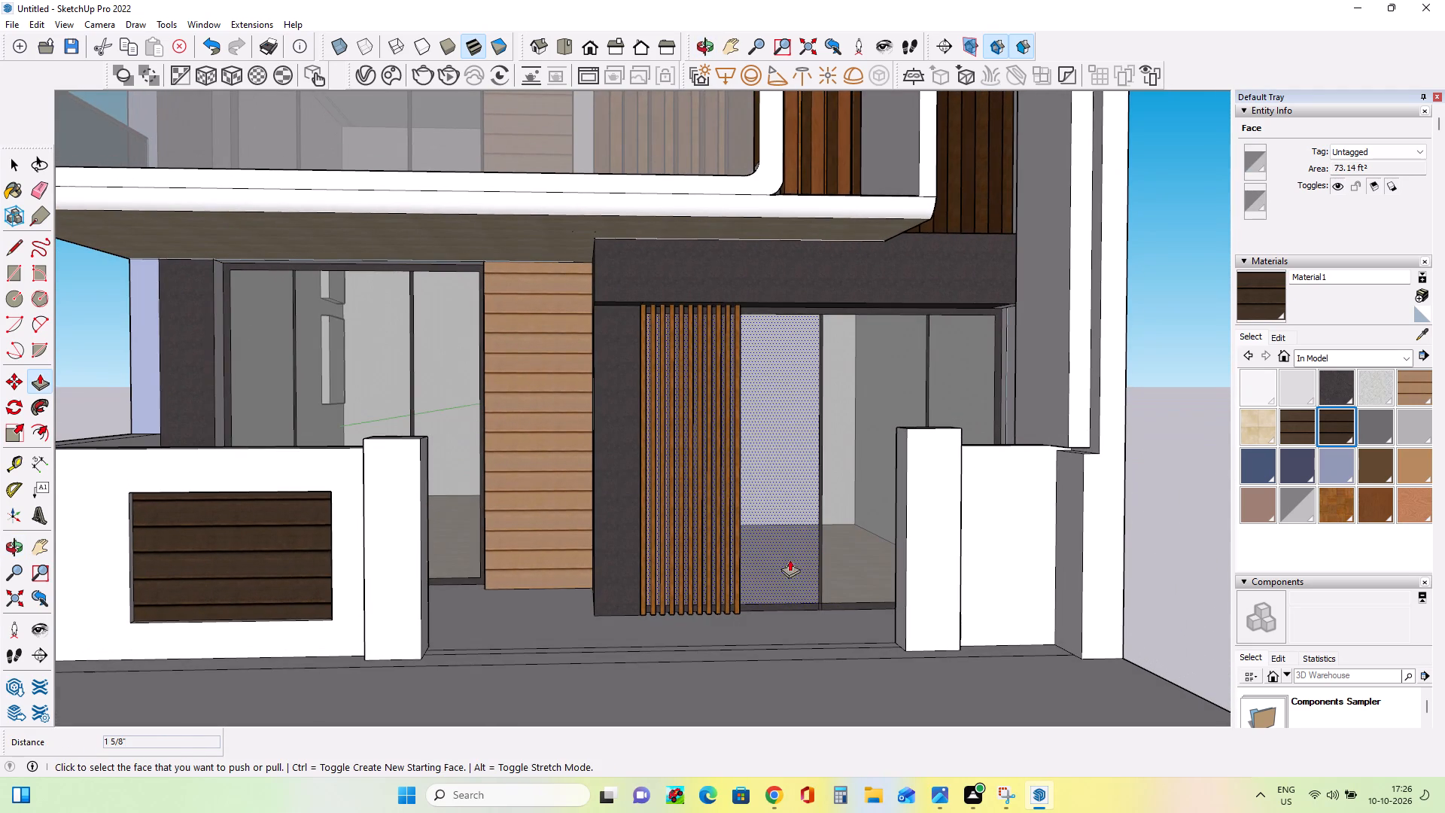
scroll(587, 590, "down", 1)
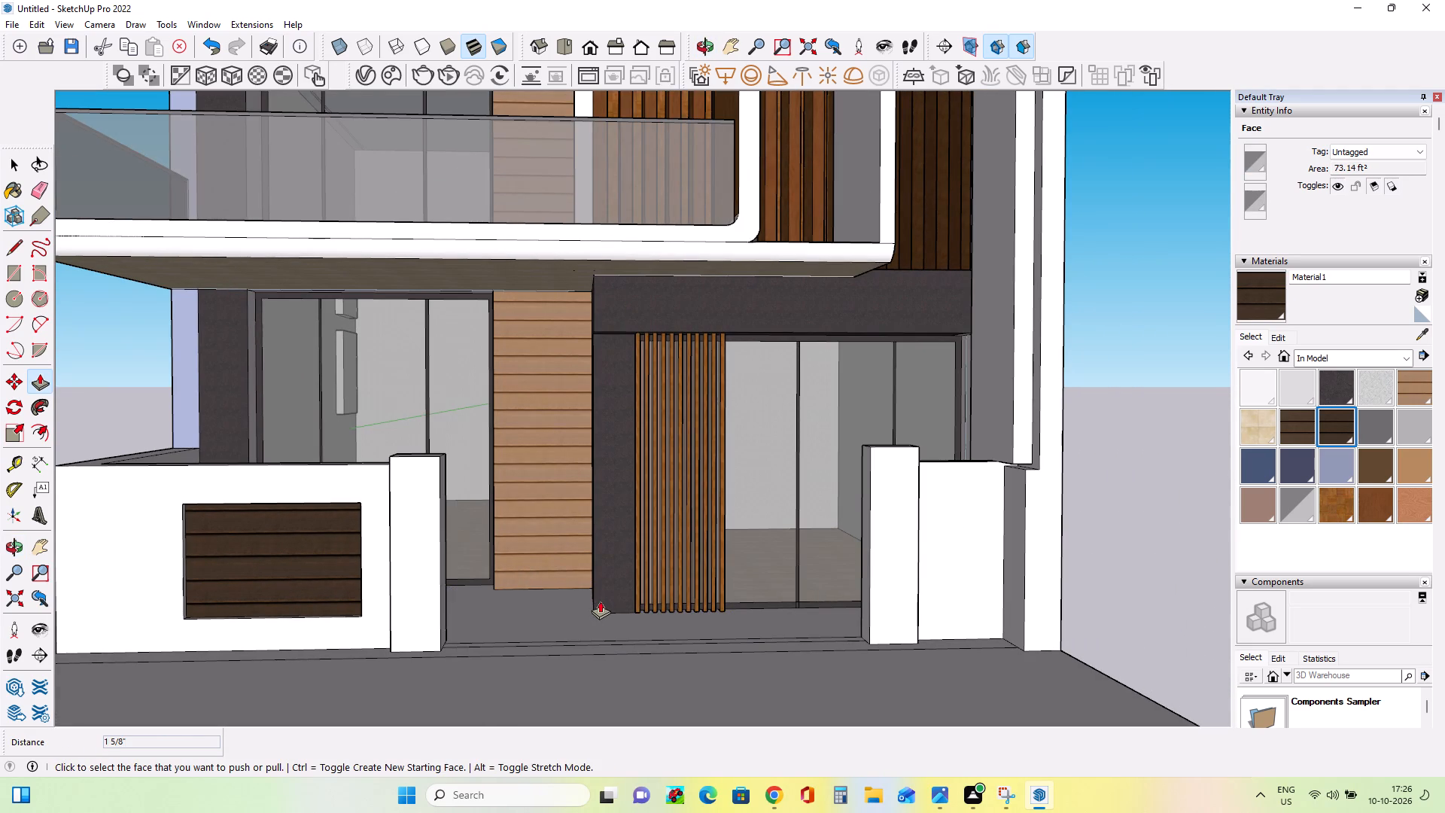
scroll(682, 597, "down", 3)
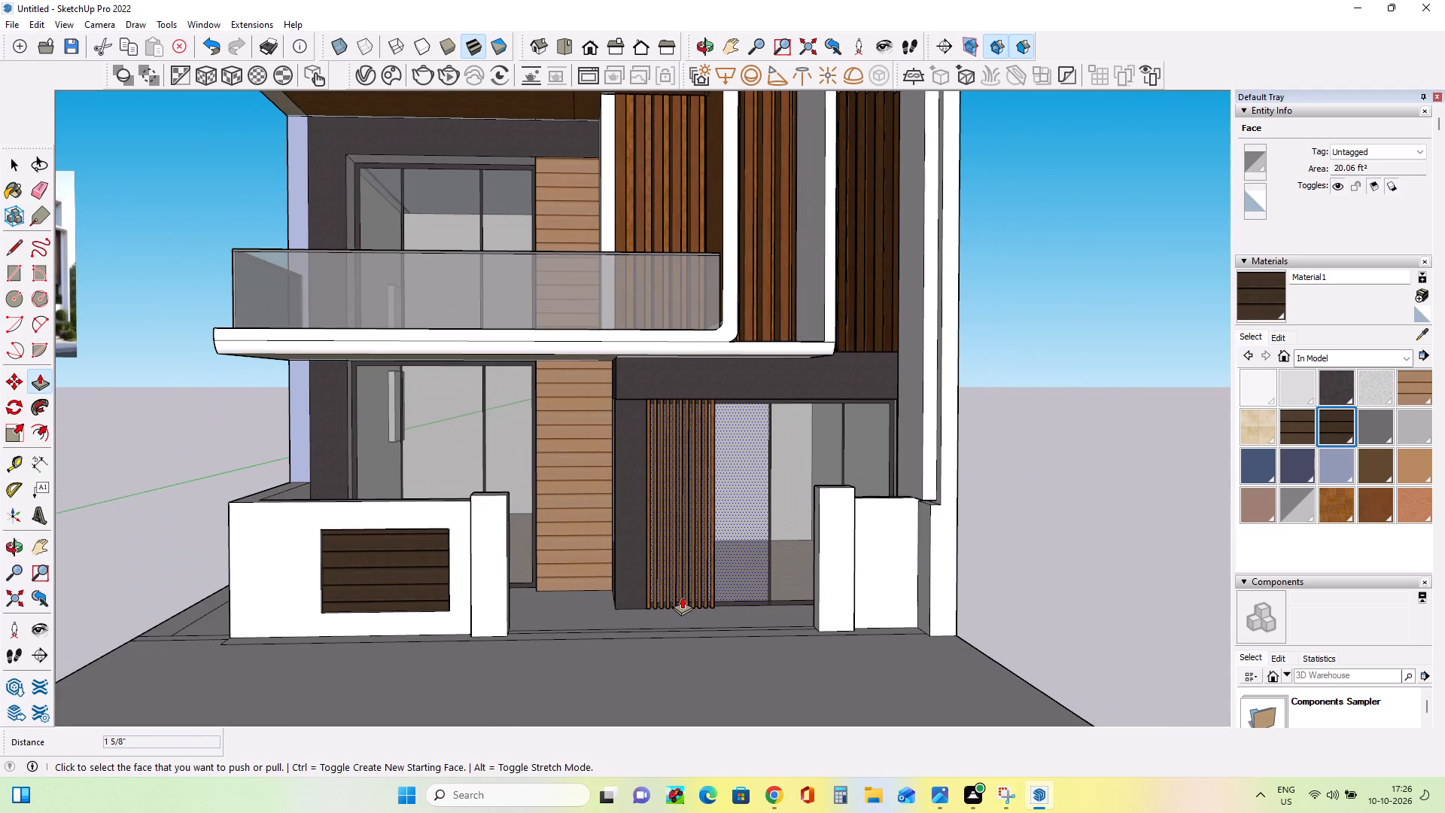
scroll(682, 597, "down", 3)
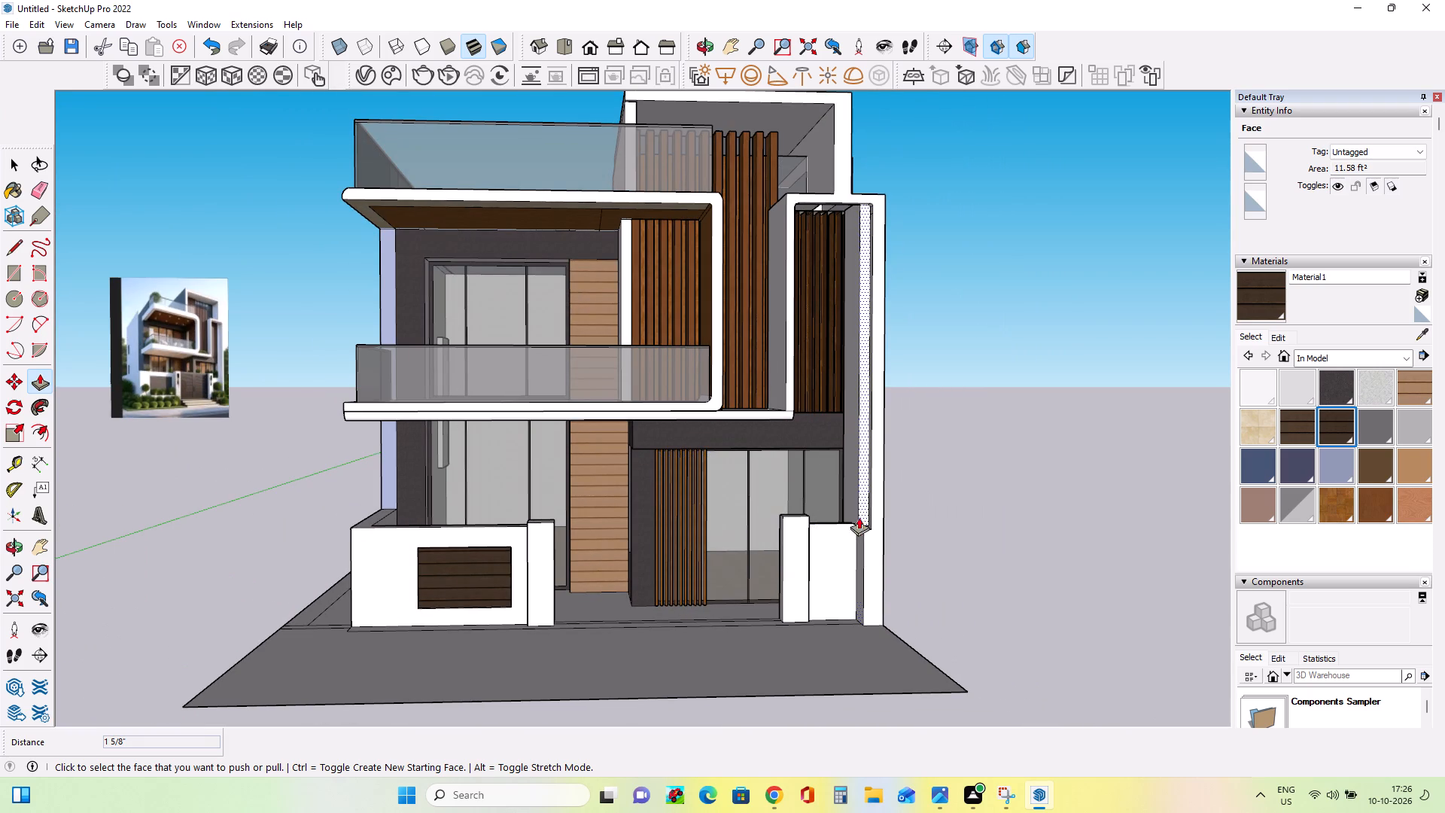
scroll(901, 483, "up", 3)
scroll(836, 513, "up", 4)
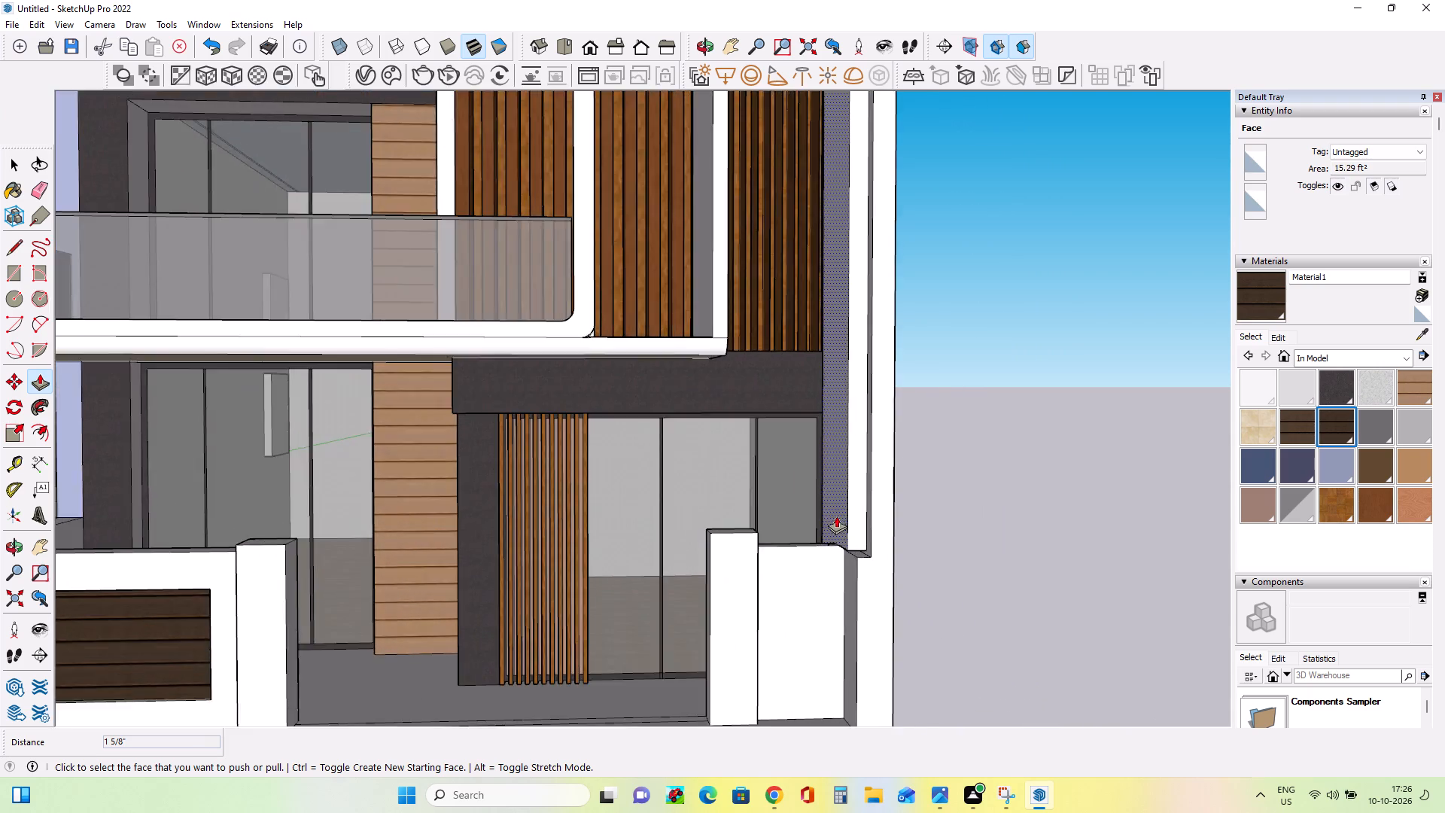
scroll(836, 516, "up", 6)
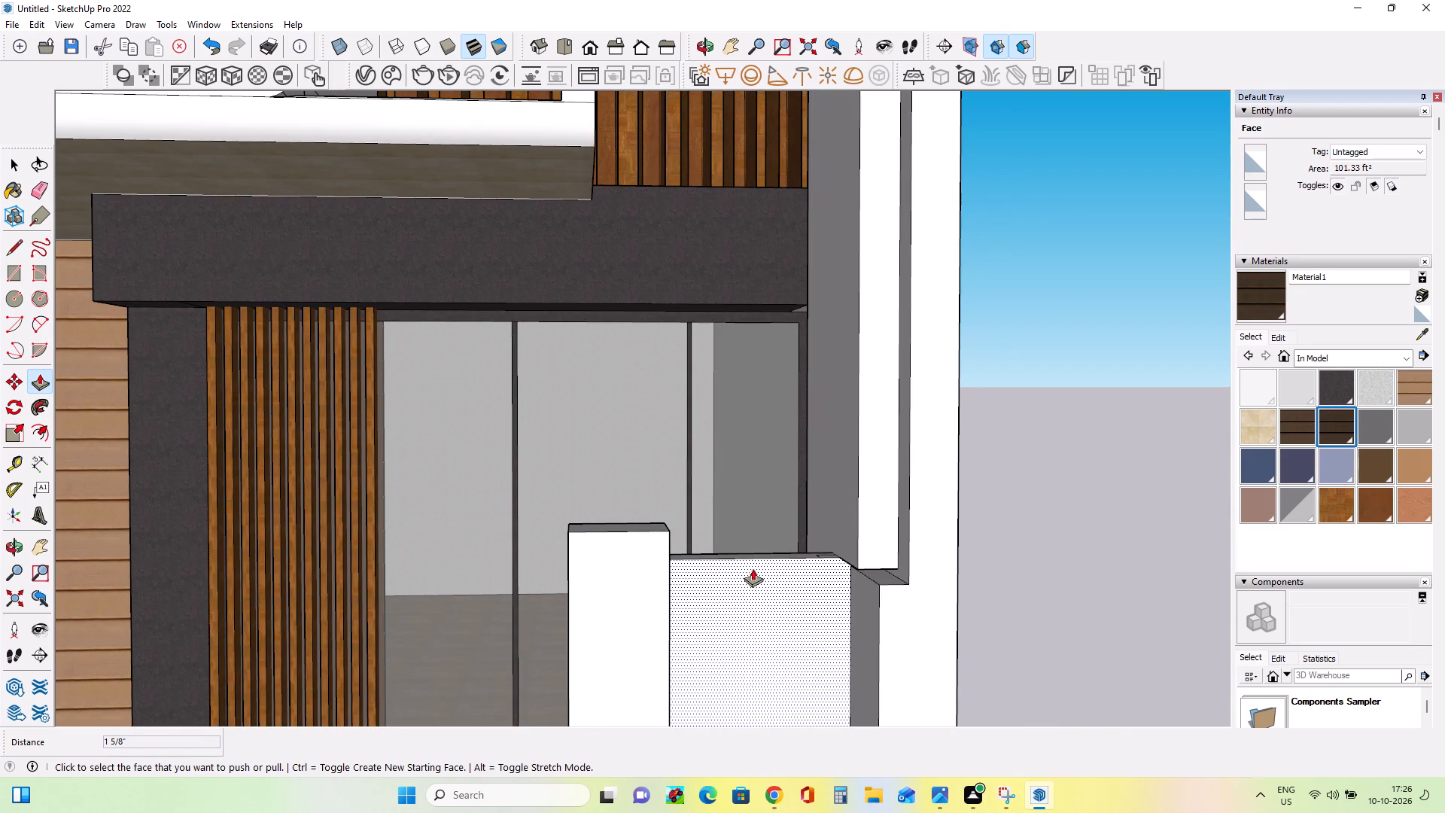
middle_click(902, 571)
scroll(881, 541, "down", 2)
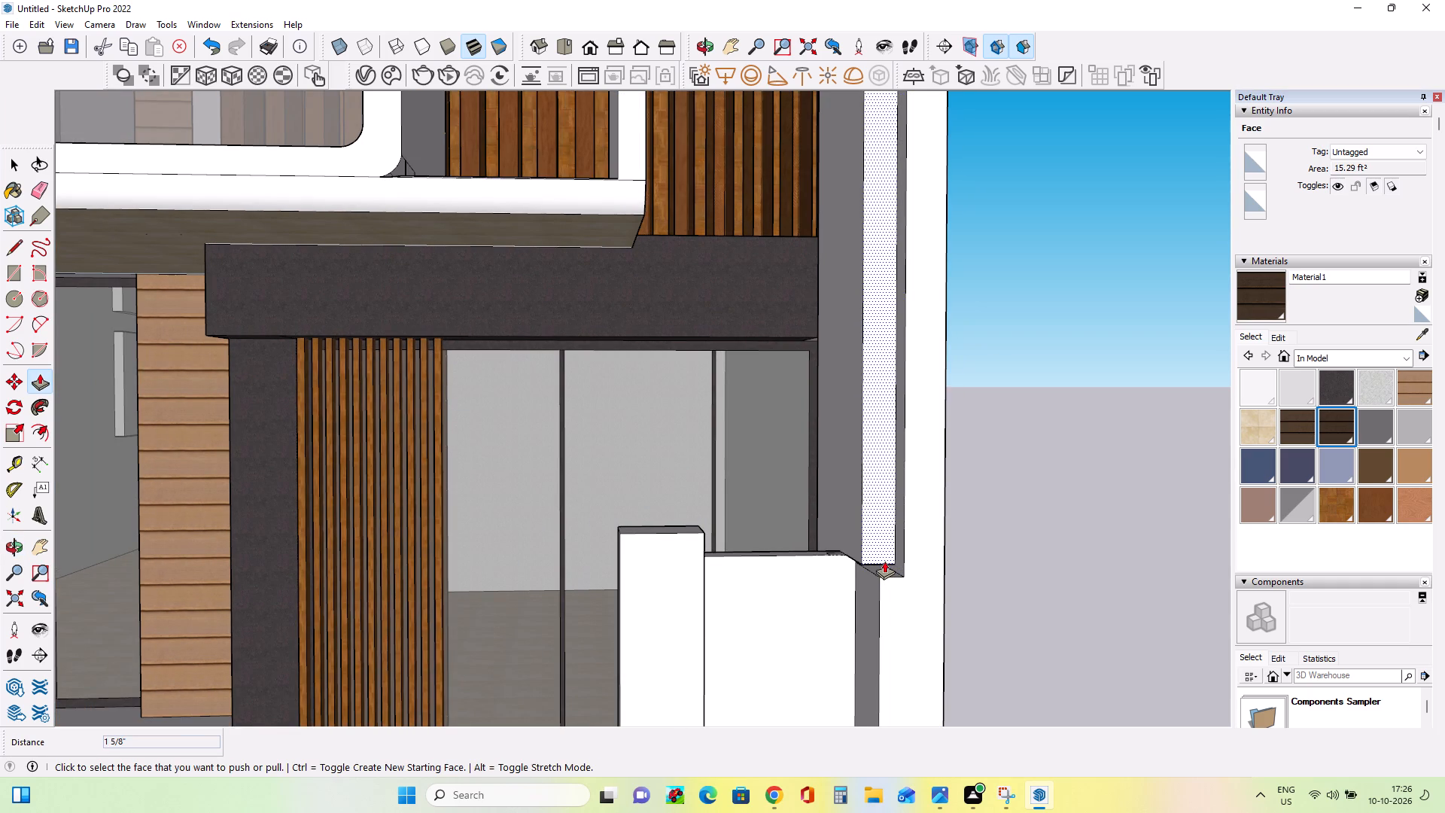
scroll(852, 539, "down", 4)
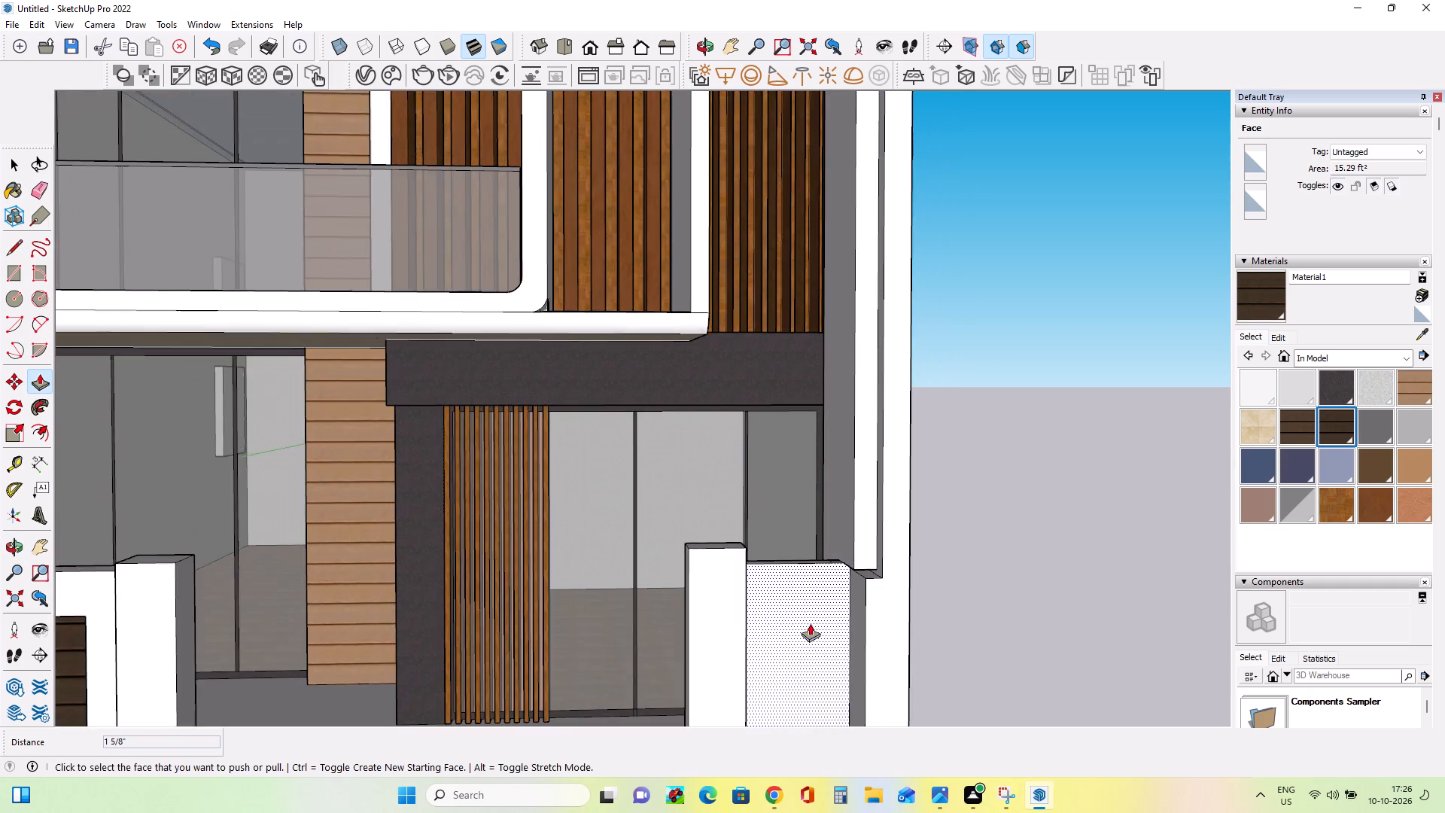
scroll(817, 475, "down", 4)
scroll(860, 160, "down", 3)
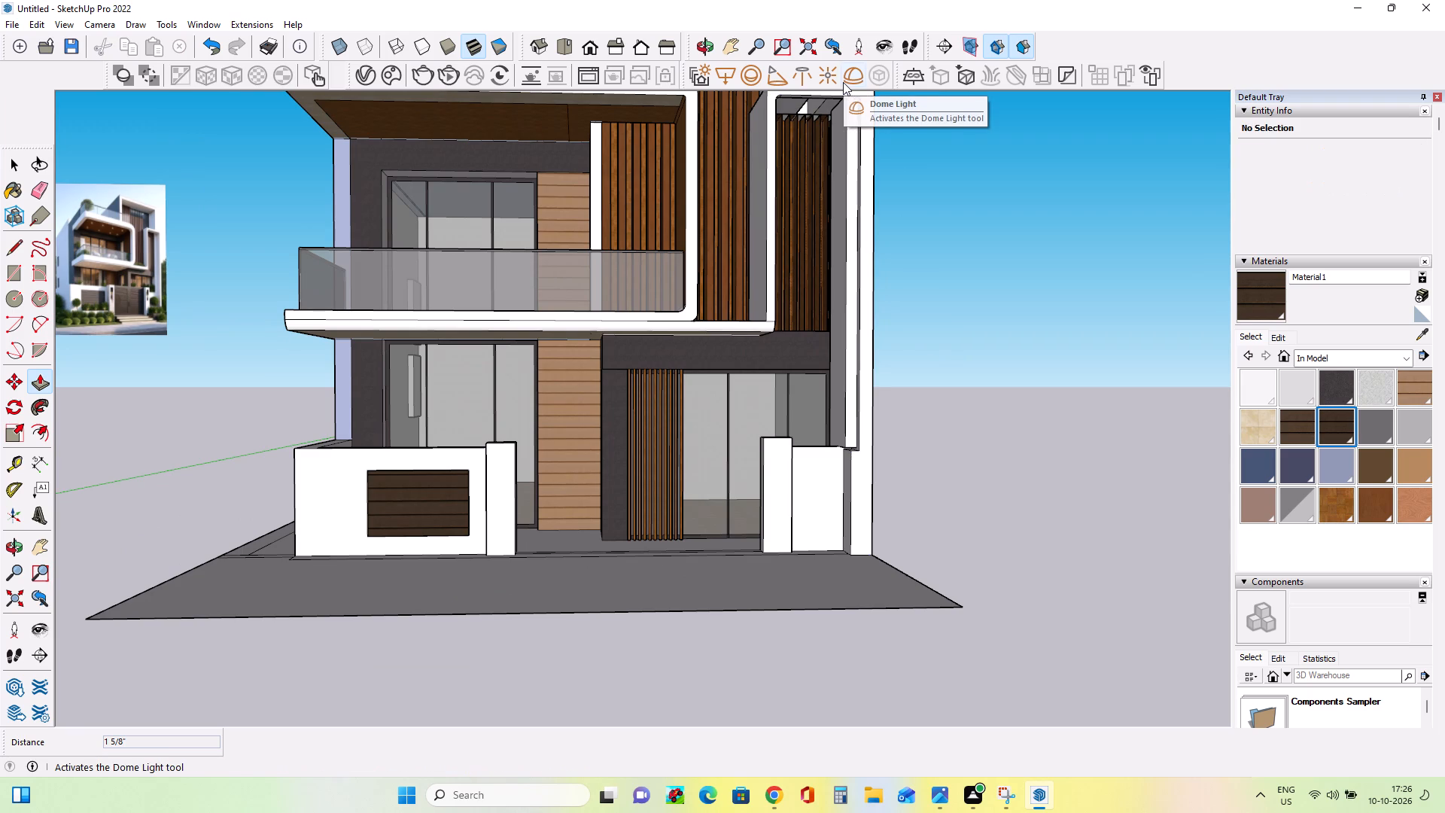
Push the small underside face of the tall side wall's projecting strip up about 1 7/8", level with its front part.
scroll(843, 82, "up", 3)
scroll(808, 419, "up", 8)
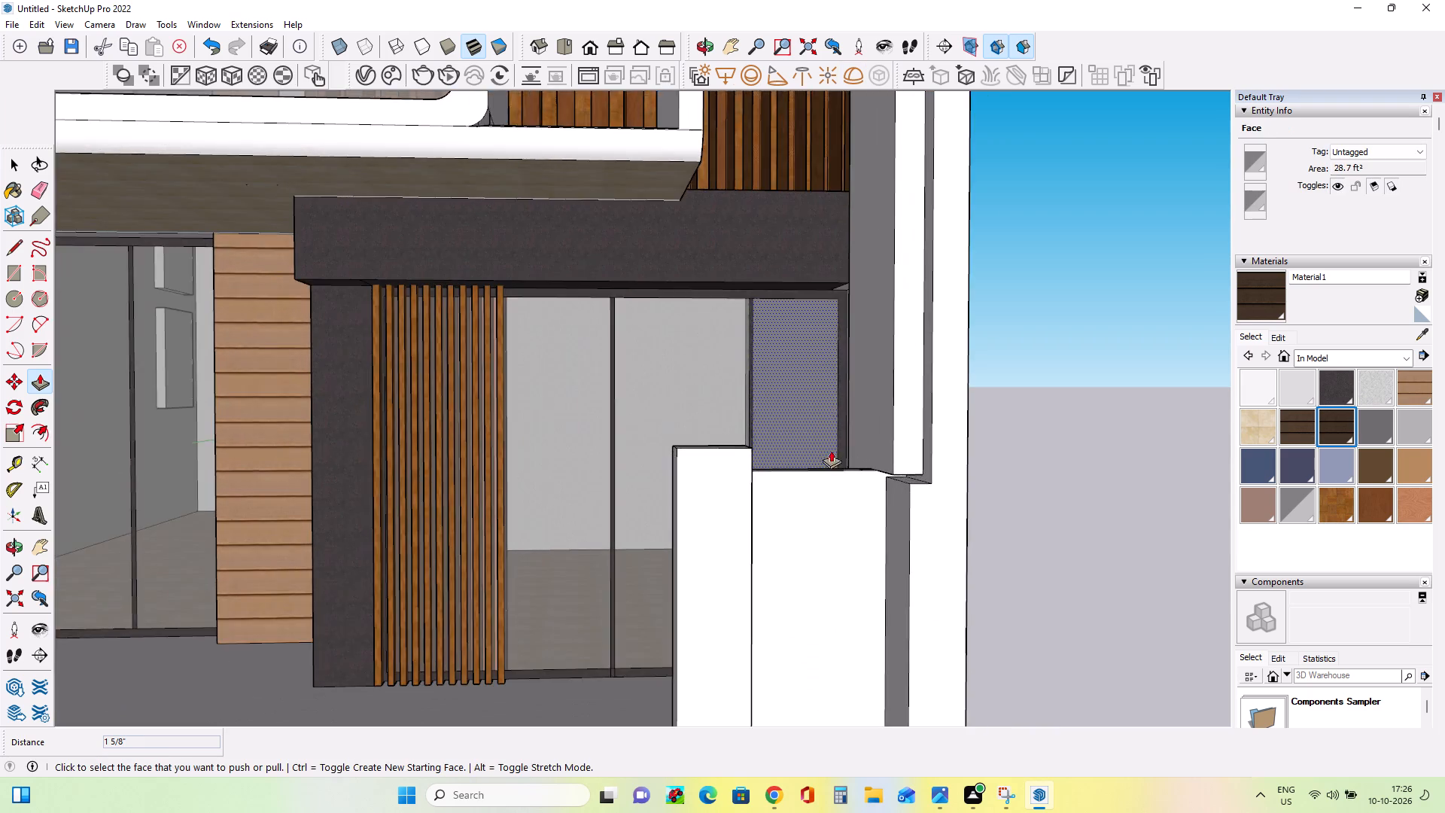
scroll(897, 486, "up", 4)
middle_click_drag(891, 494, 965, 440)
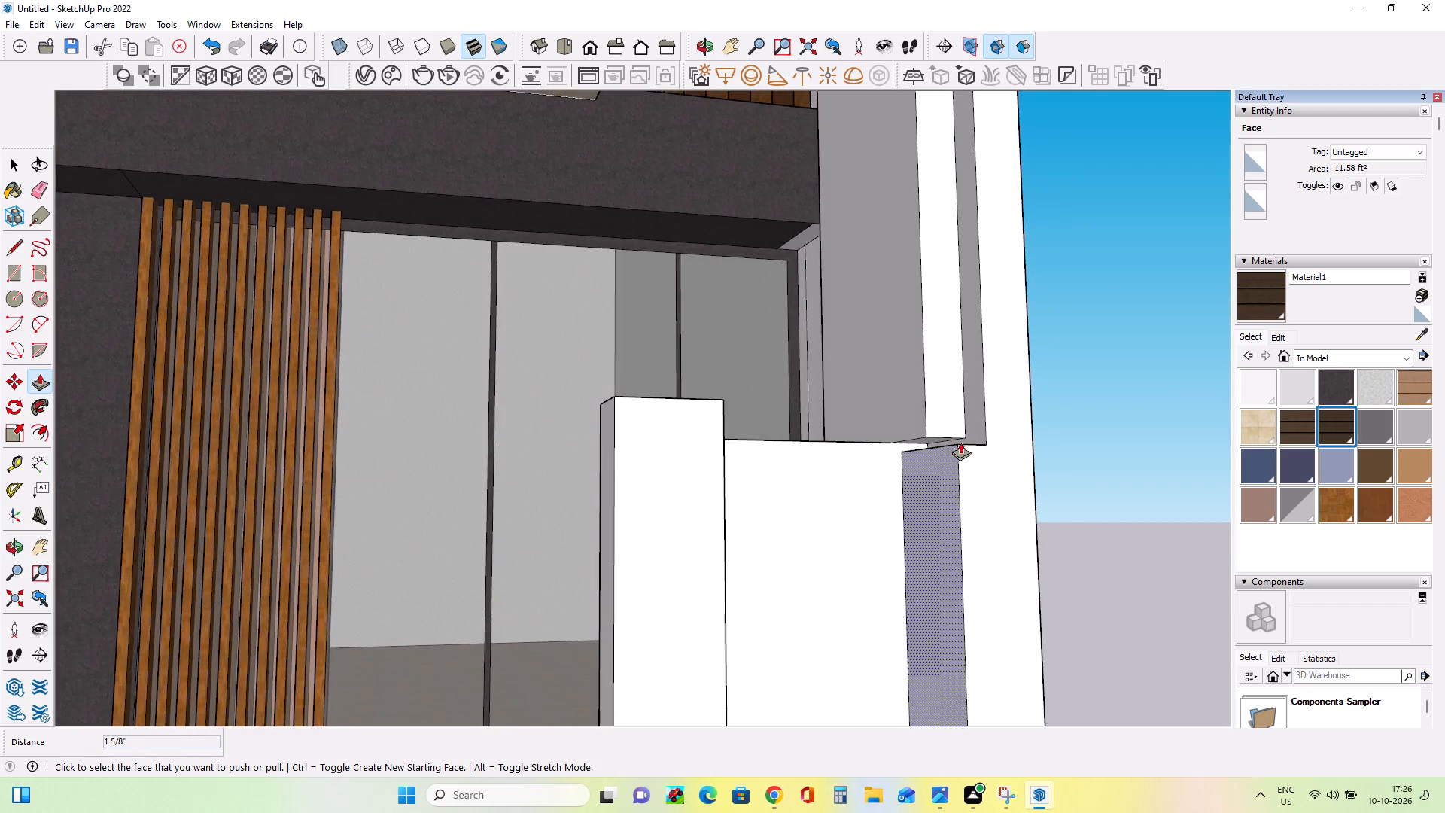
scroll(960, 433, "up", 8)
middle_click_drag(967, 438, 967, 492)
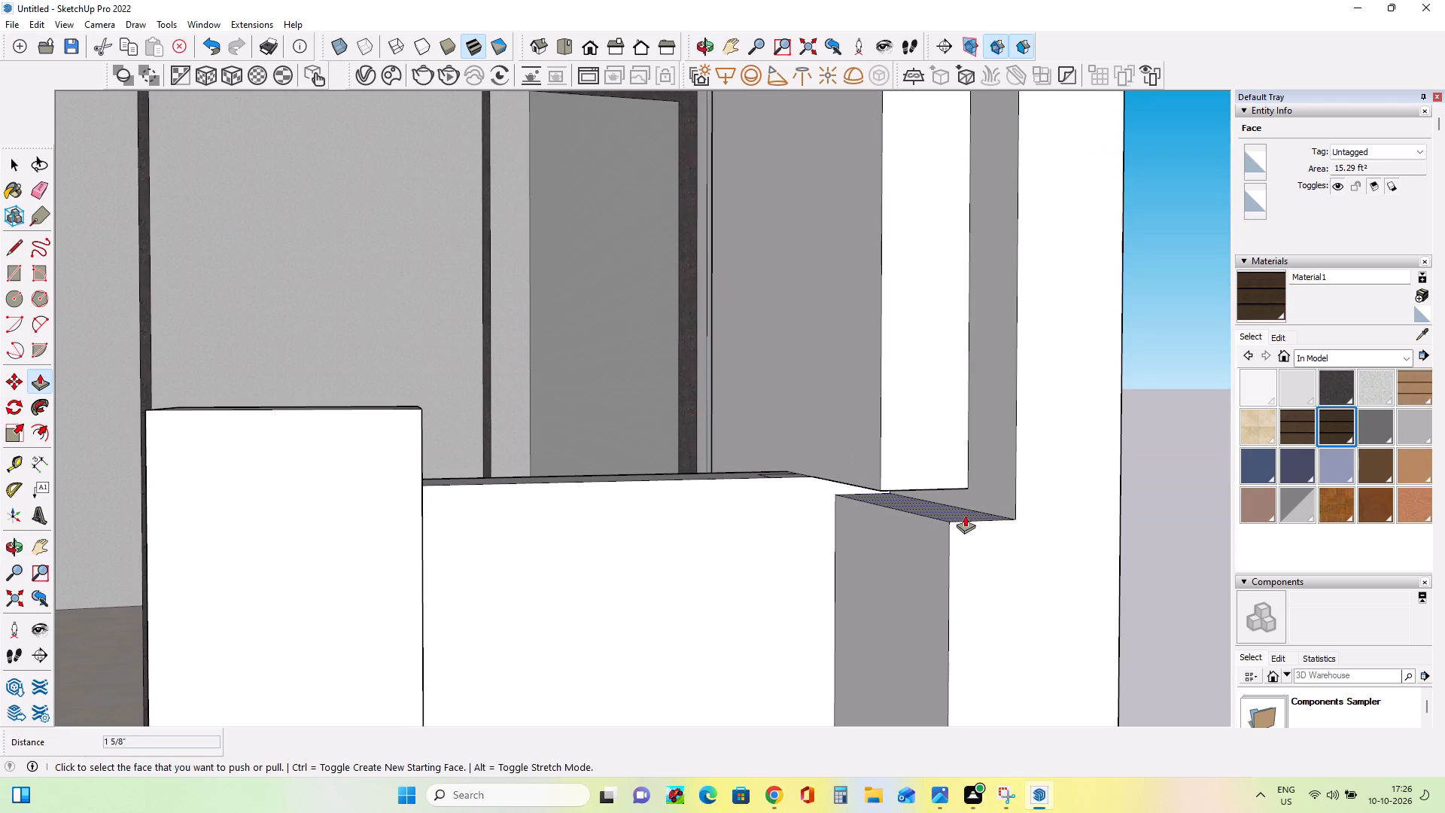
left_click(965, 511)
left_click(932, 474)
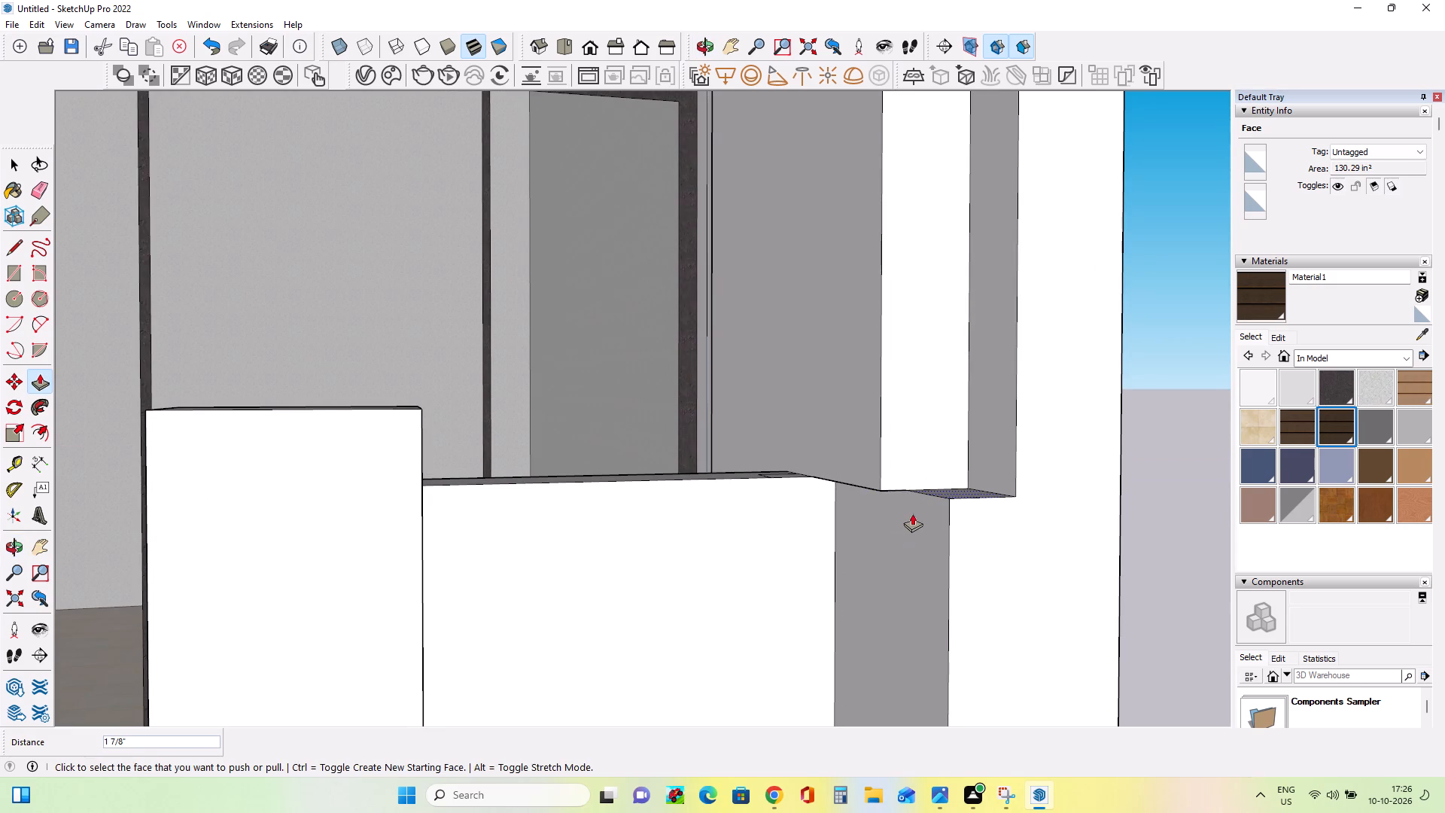
Pull the inner side face of the tall side wall's lower section slightly toward the second pier.
left_click(915, 507)
left_click(894, 471)
middle_click_drag(960, 511, 994, 501)
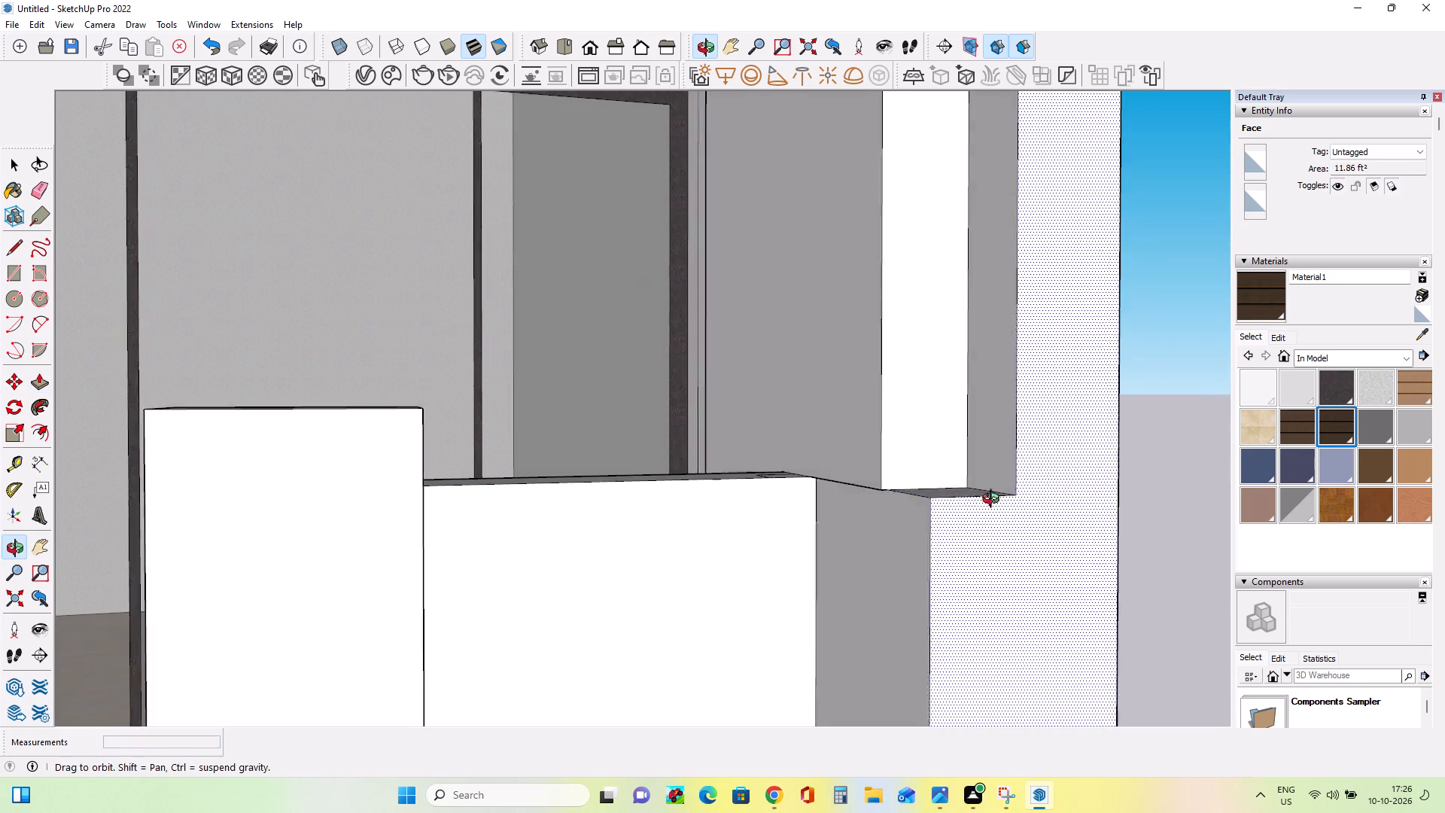
Push/Pull the inner side face of the tall side wall's lower section about 9/16", flush with the upper section's side face.
middle_click_drag(994, 501, 1021, 495)
middle_click_drag(945, 487, 815, 559)
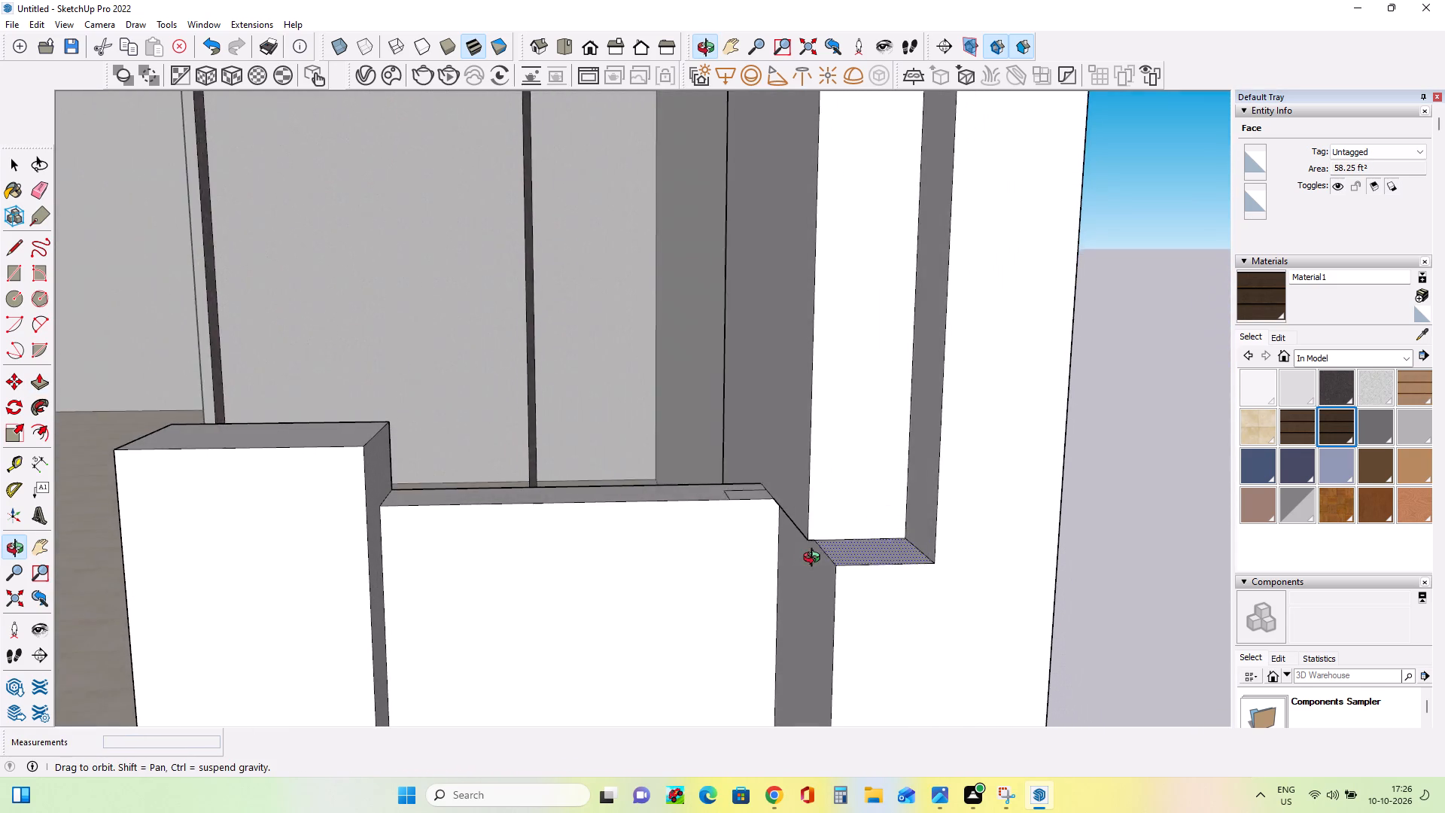
middle_click_drag(815, 559, 799, 575)
scroll(800, 556, "up", 11)
middle_click_drag(812, 569, 855, 497)
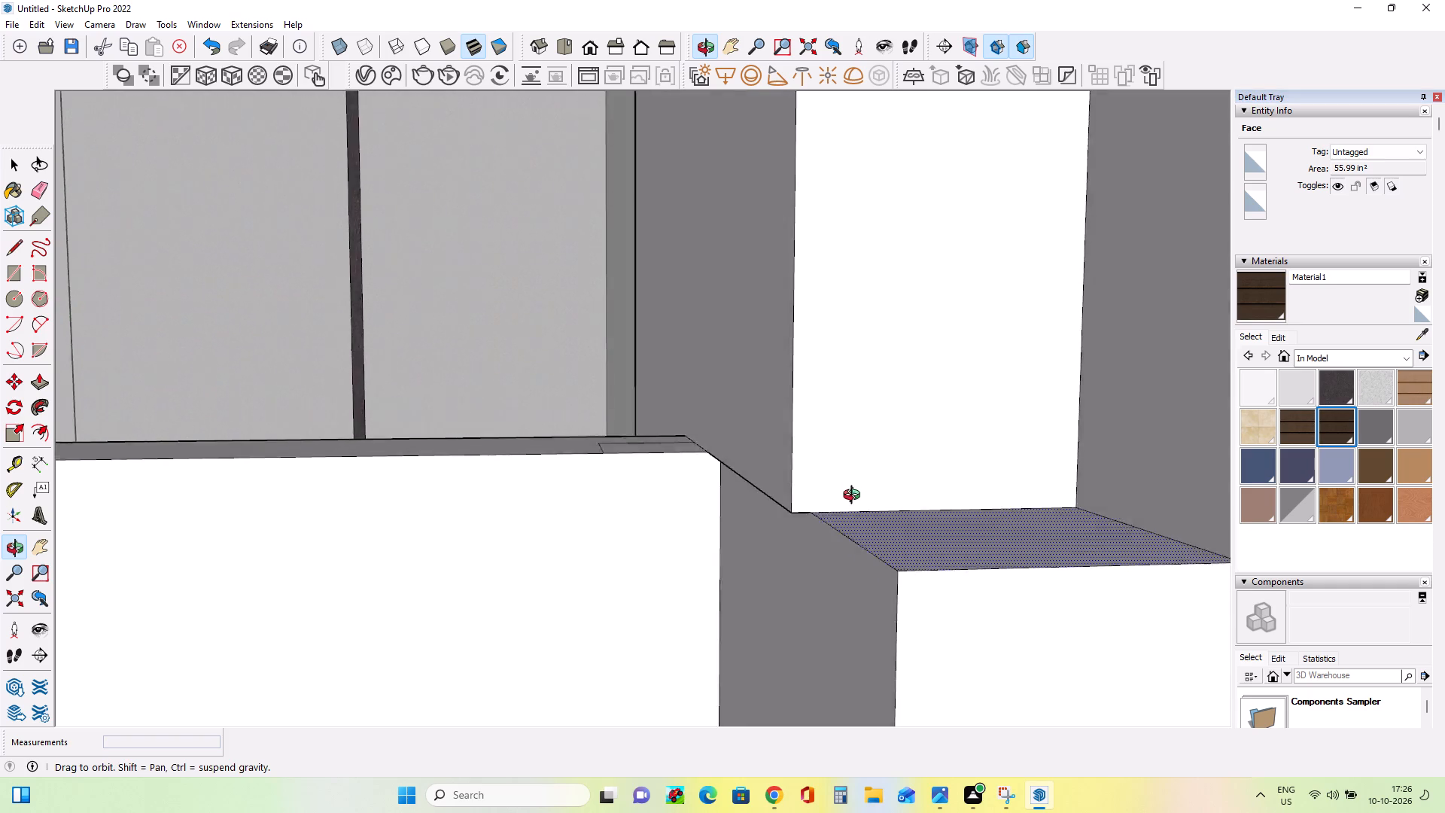
middle_click_drag(855, 497, 870, 477)
left_click(832, 508)
left_click(801, 454)
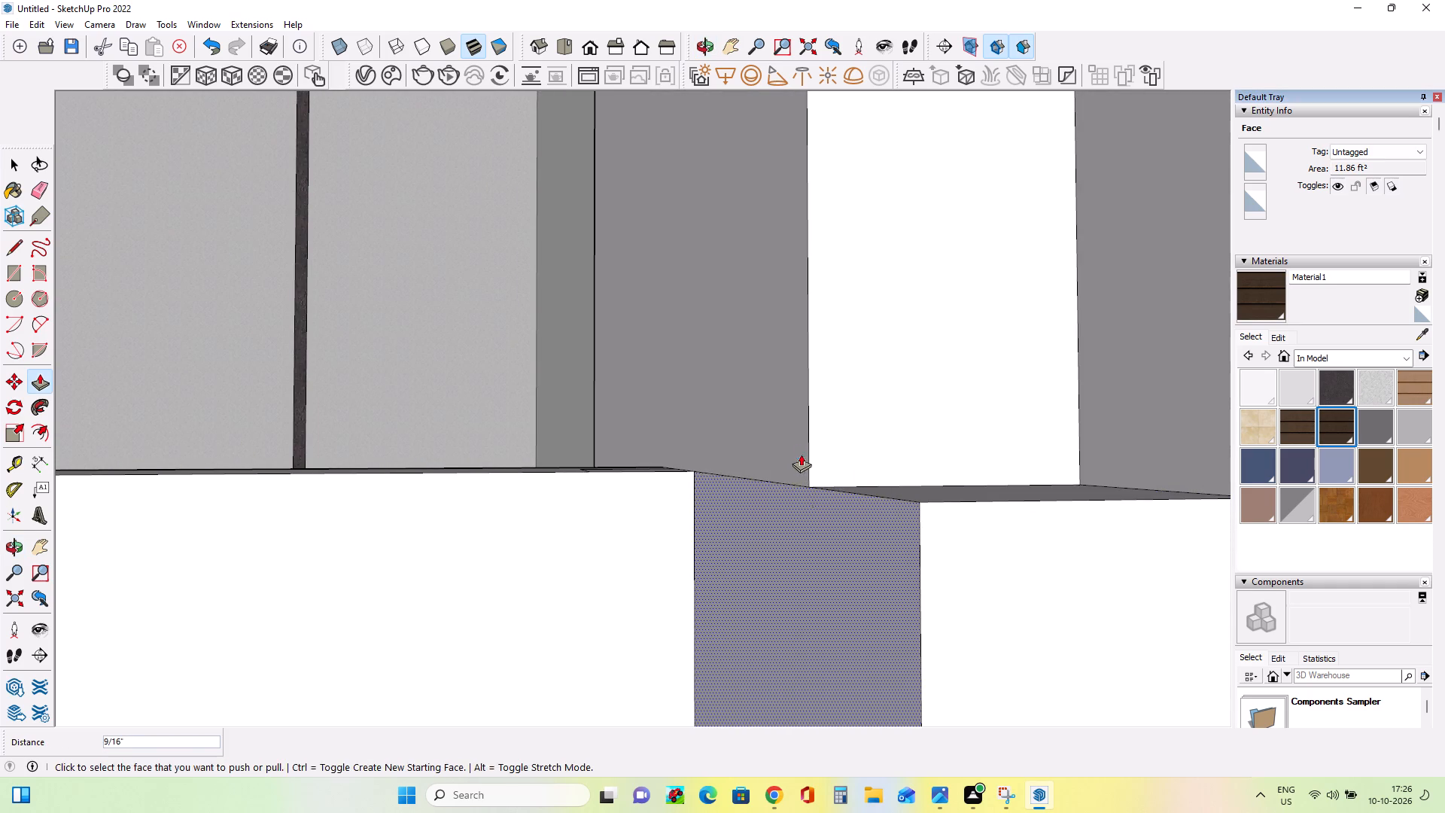
Examine the front elevation against the reference image, checking the side wall's lower junction, the entrance piers and the boundary walls.
middle_click_drag(940, 537, 802, 581)
scroll(839, 563, "down", 8)
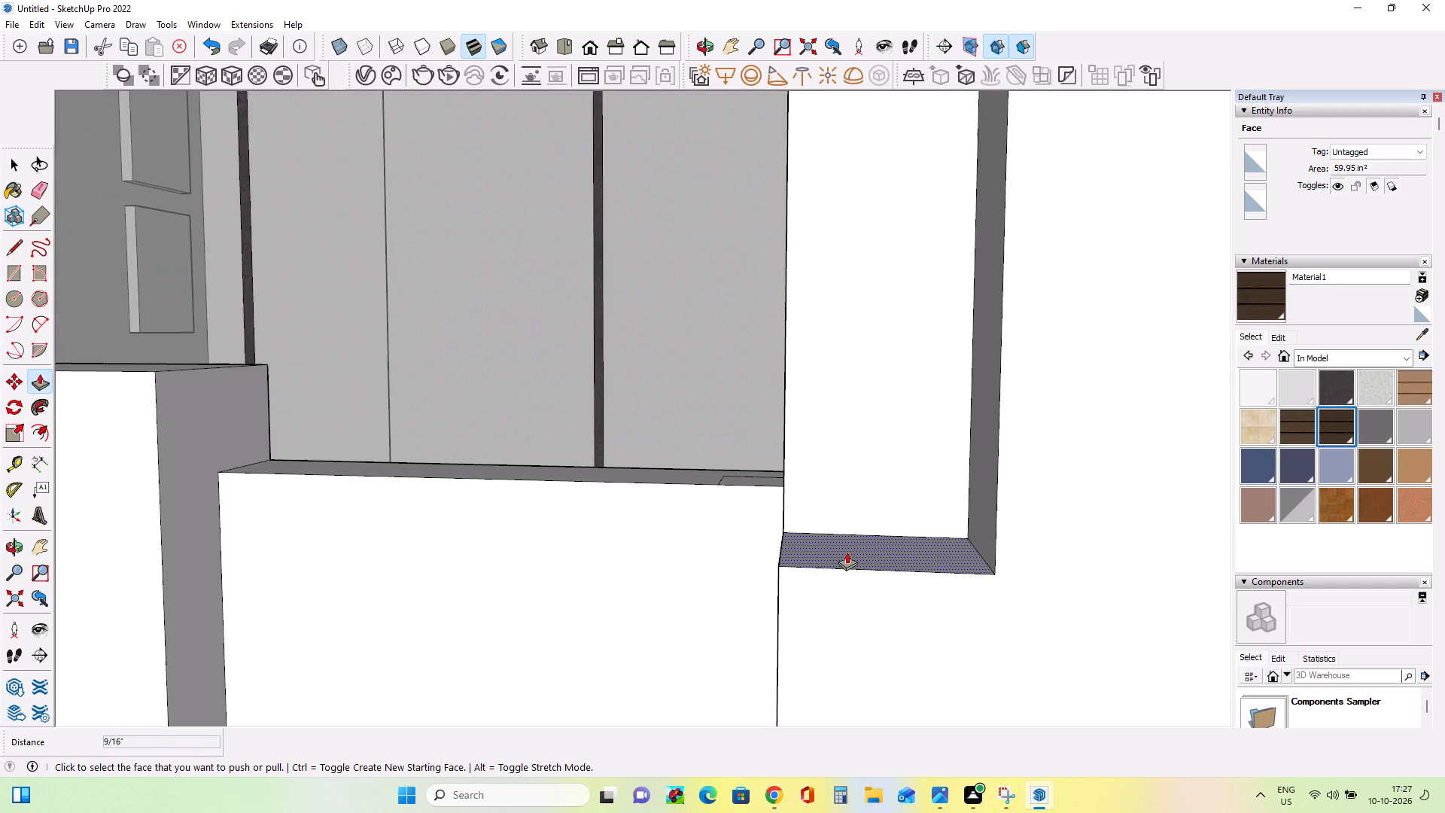
scroll(847, 552, "down", 19)
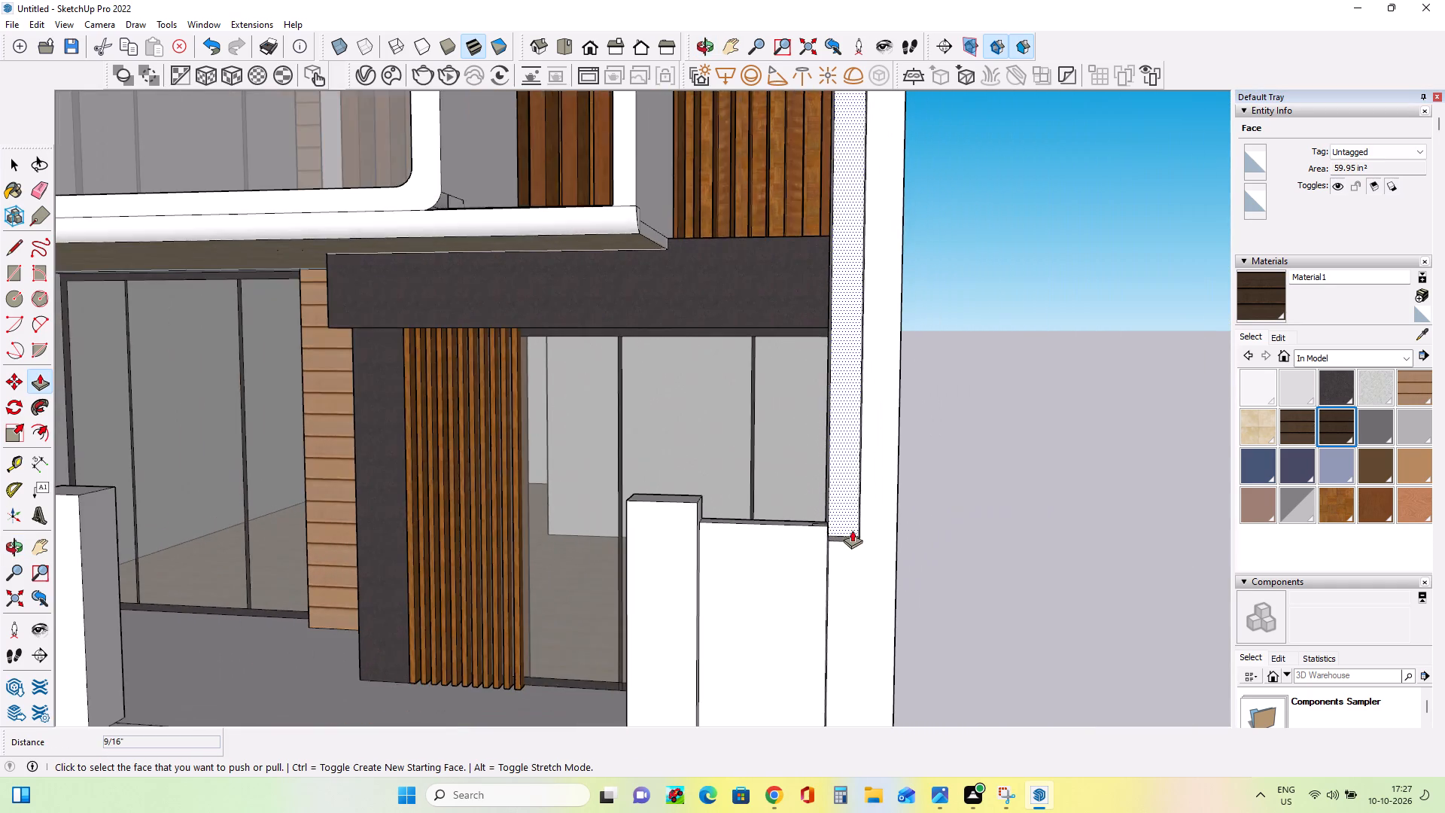
scroll(866, 527, "down", 5)
middle_click_drag(867, 529, 966, 592)
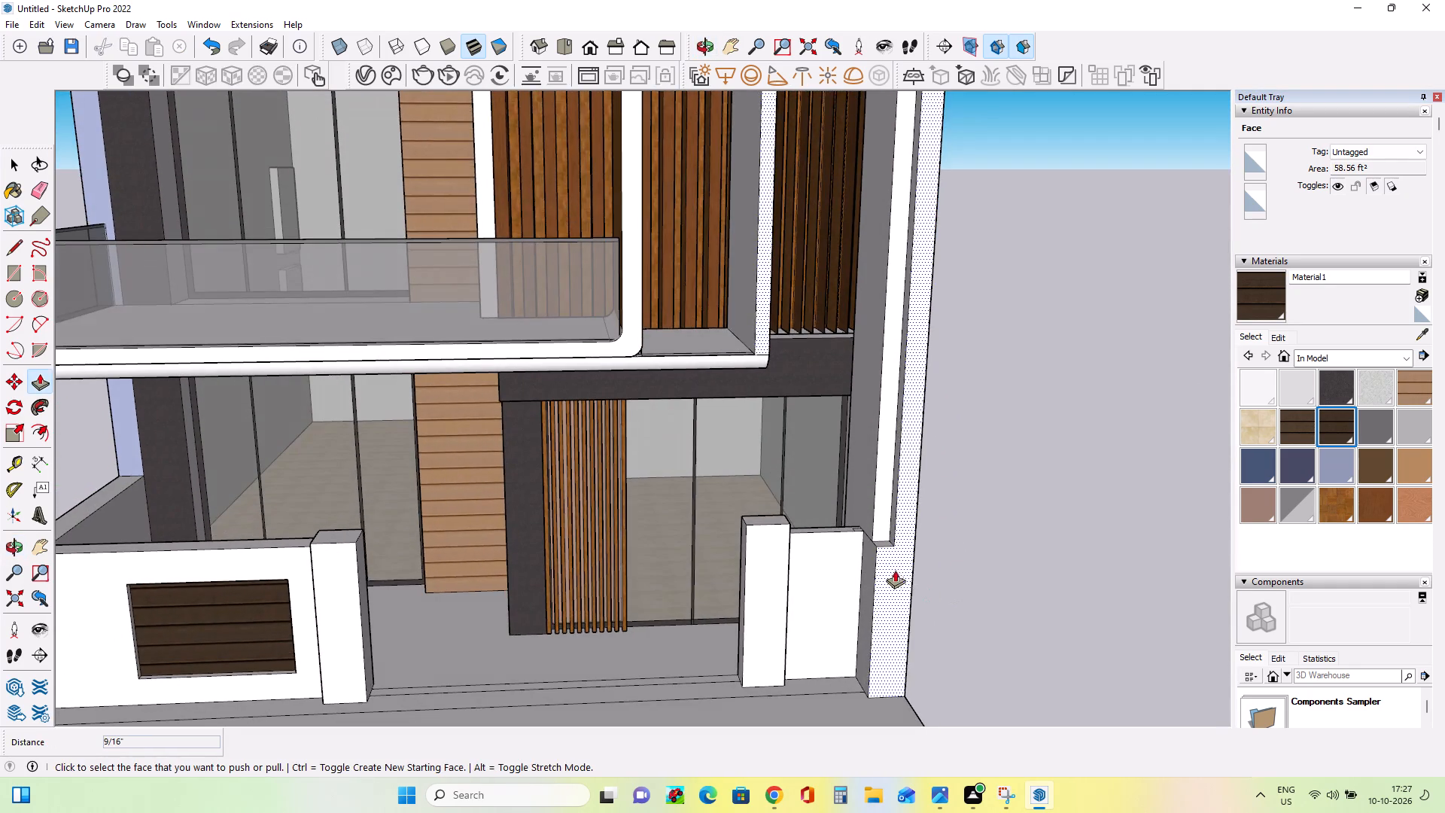
scroll(883, 546, "up", 4)
scroll(883, 544, "down", 8)
middle_click_drag(886, 537, 881, 516)
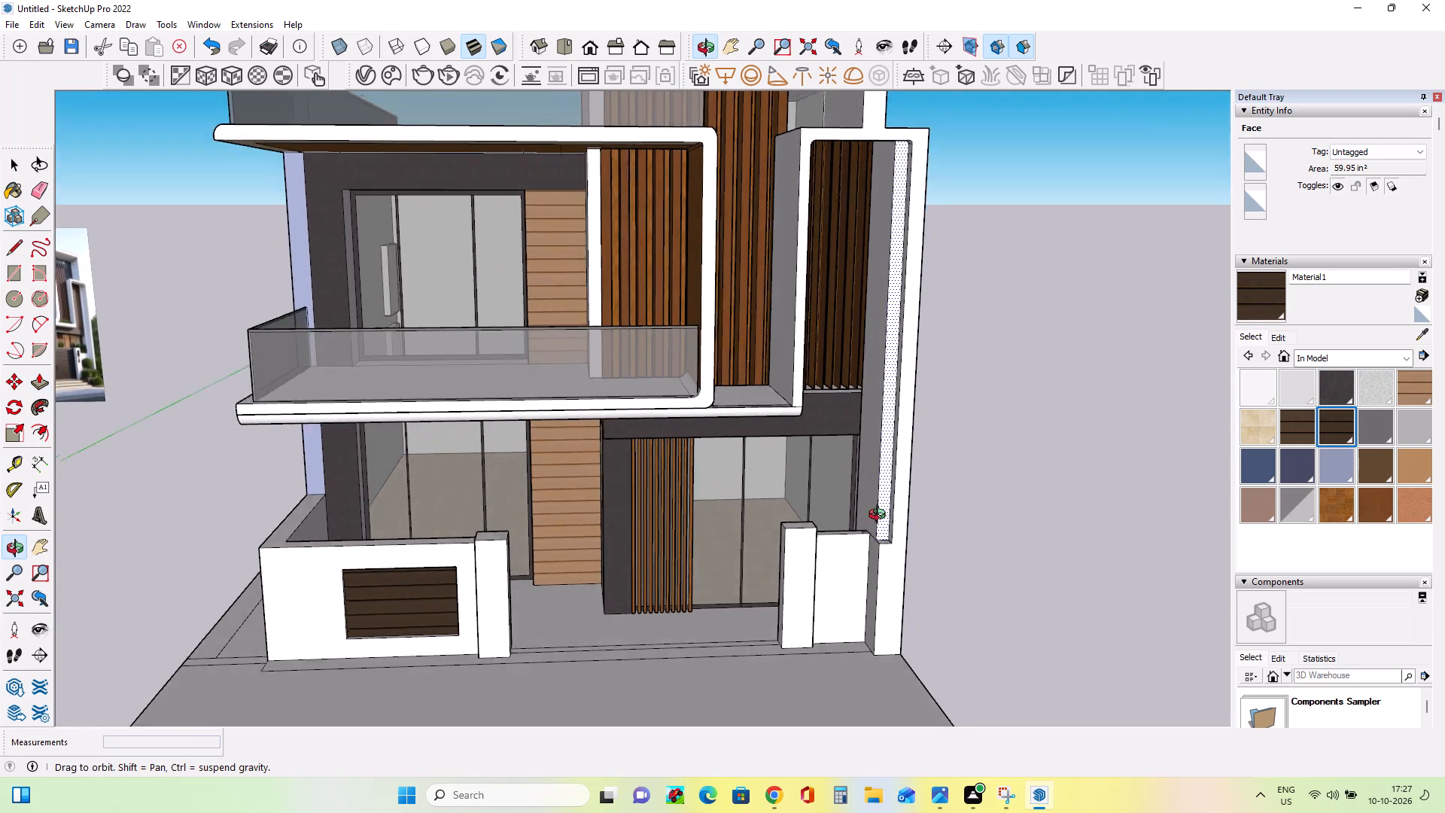
middle_click_drag(881, 516, 873, 498)
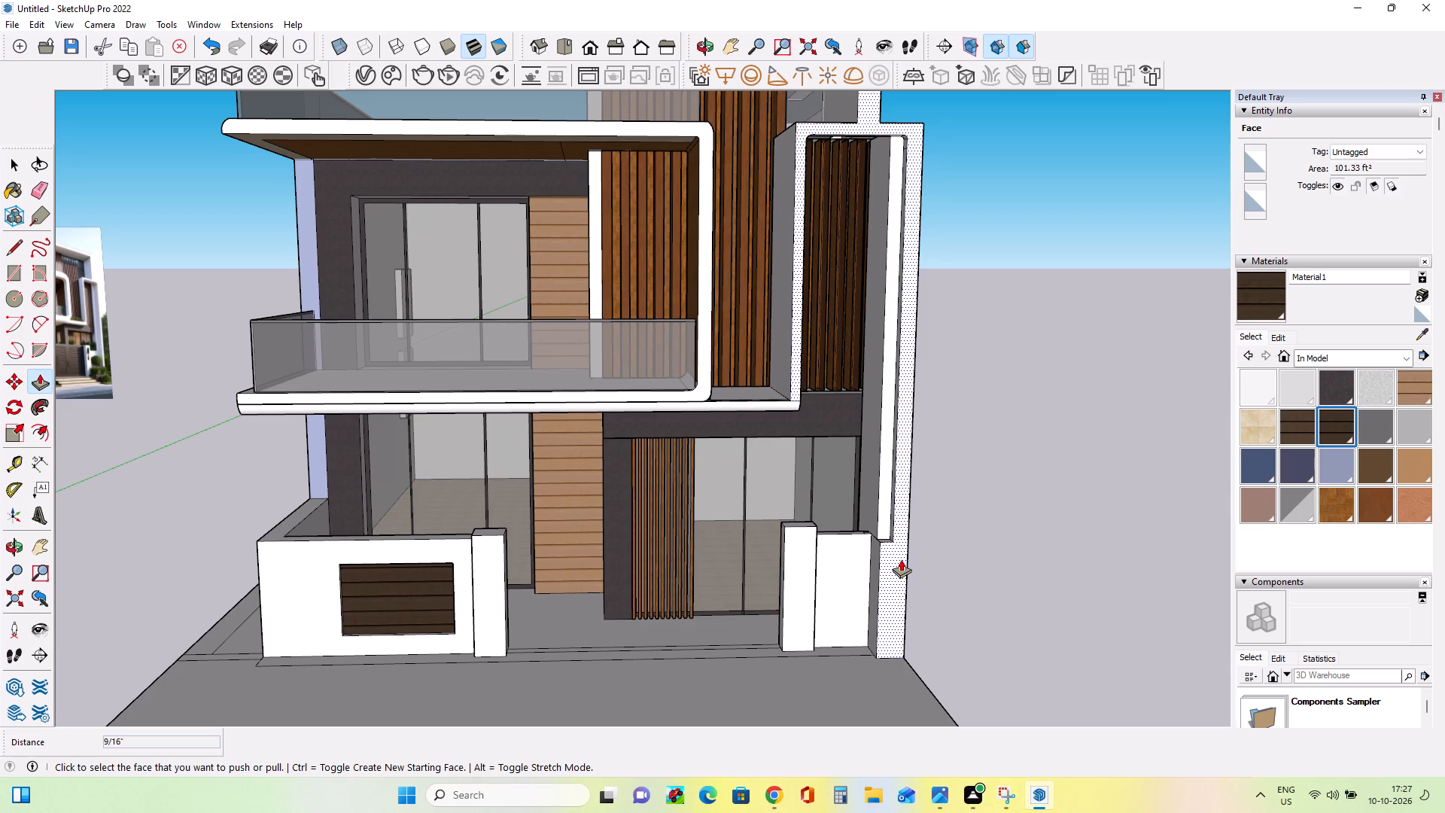
scroll(887, 555, "up", 2)
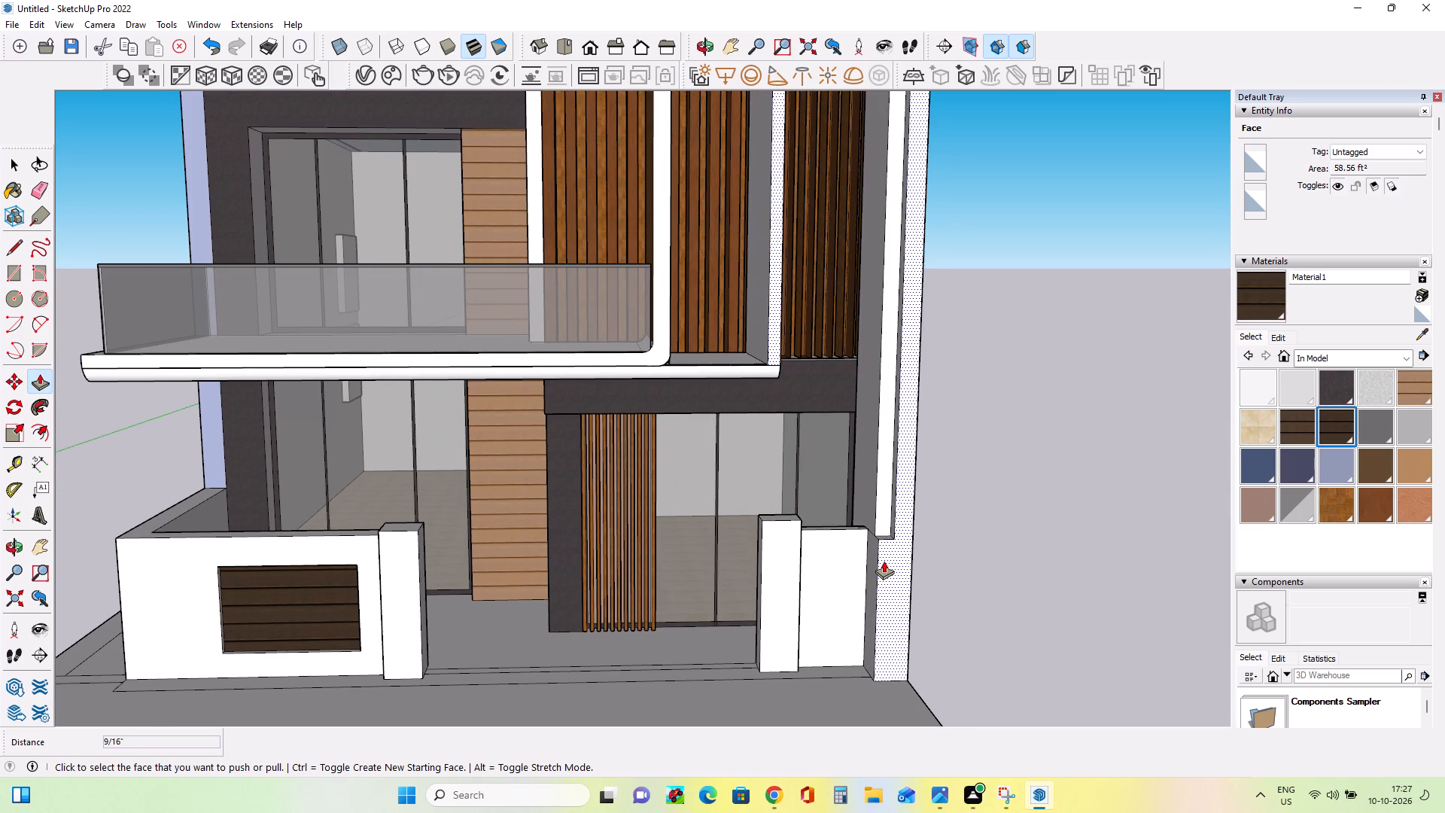
scroll(884, 561, "up", 1)
scroll(884, 561, "down", 5)
scroll(751, 495, "down", 3)
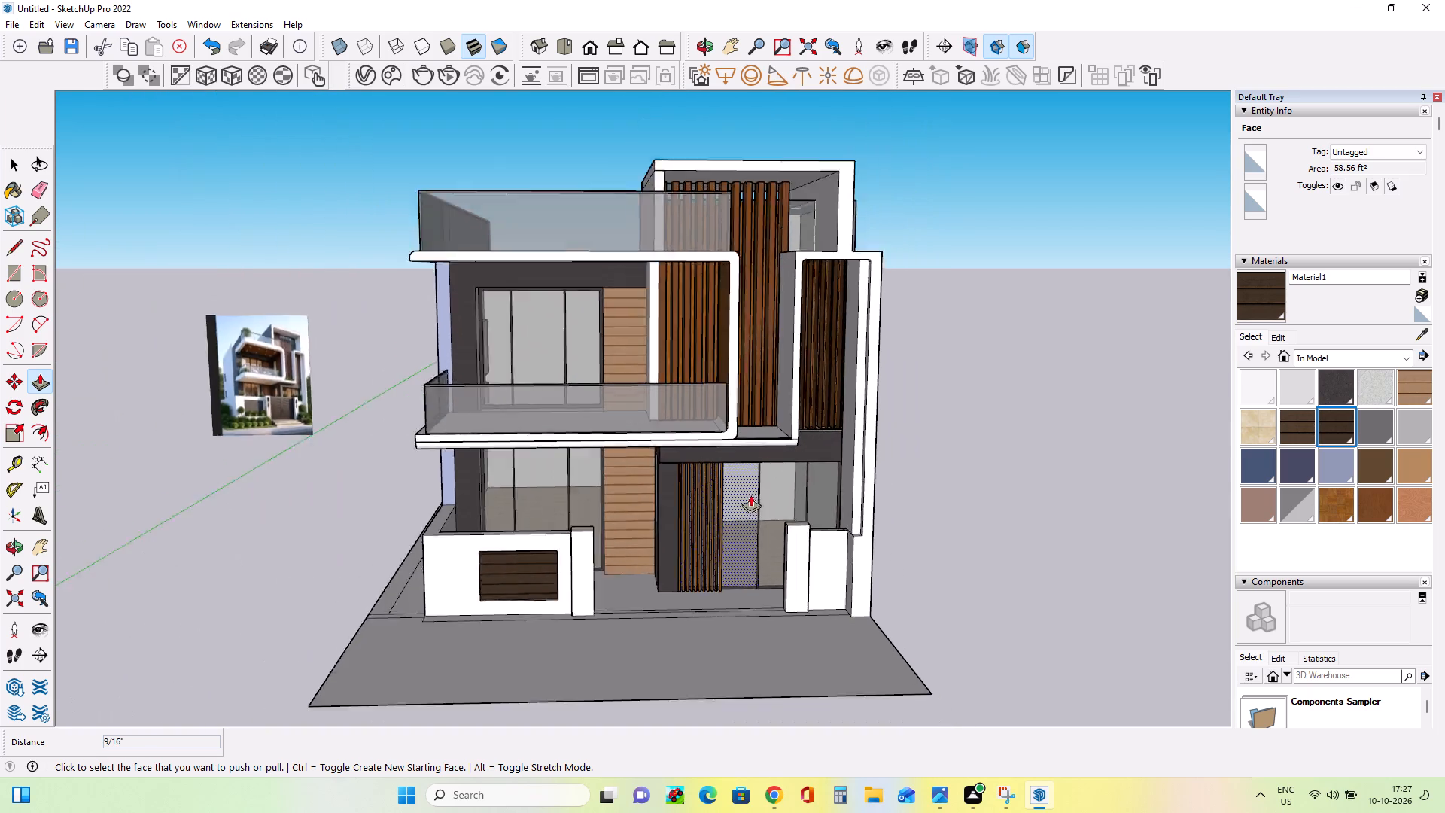
scroll(750, 495, "down", 1)
middle_click_drag(537, 436, 553, 412)
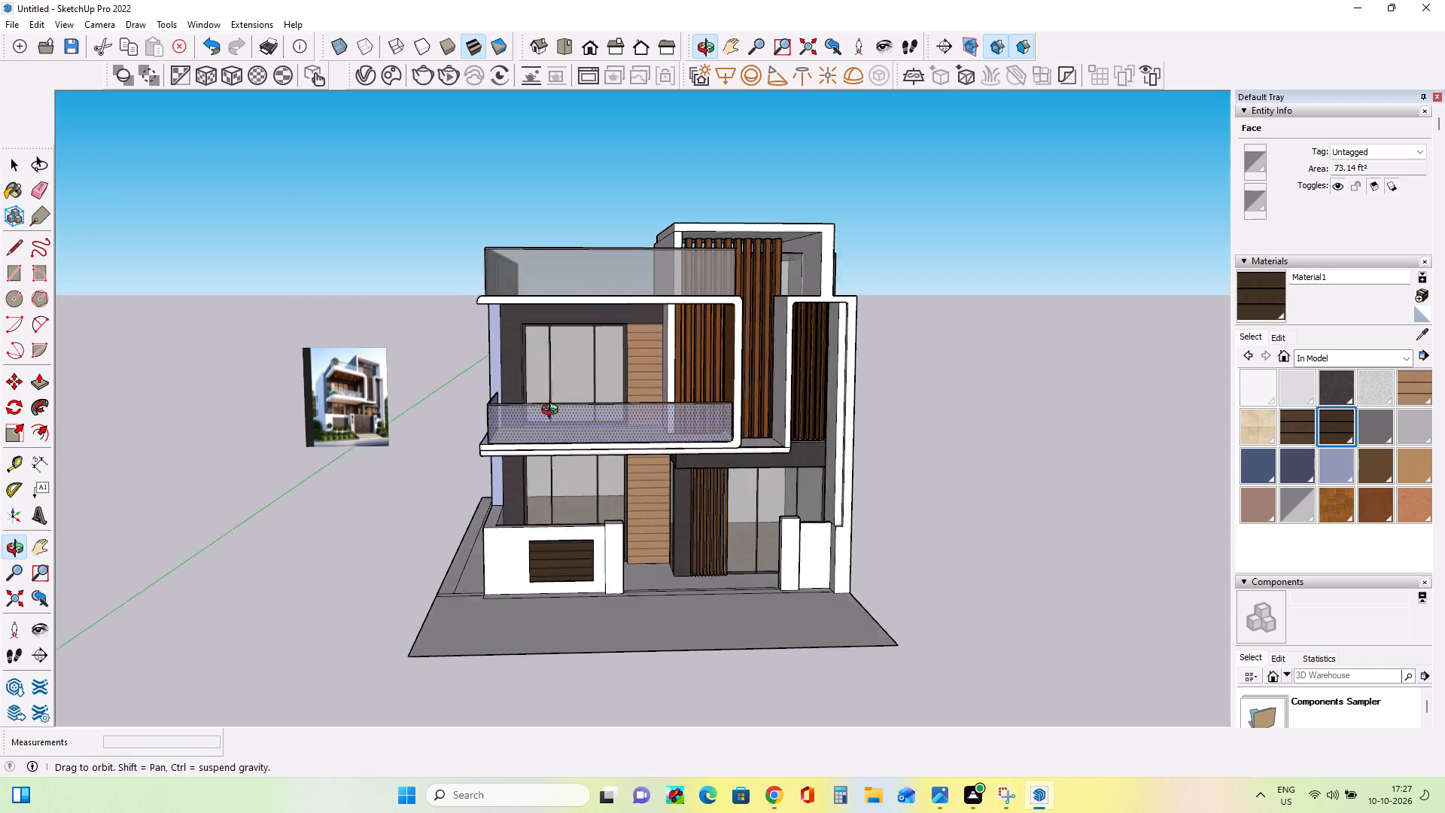
middle_click_drag(553, 412, 523, 392)
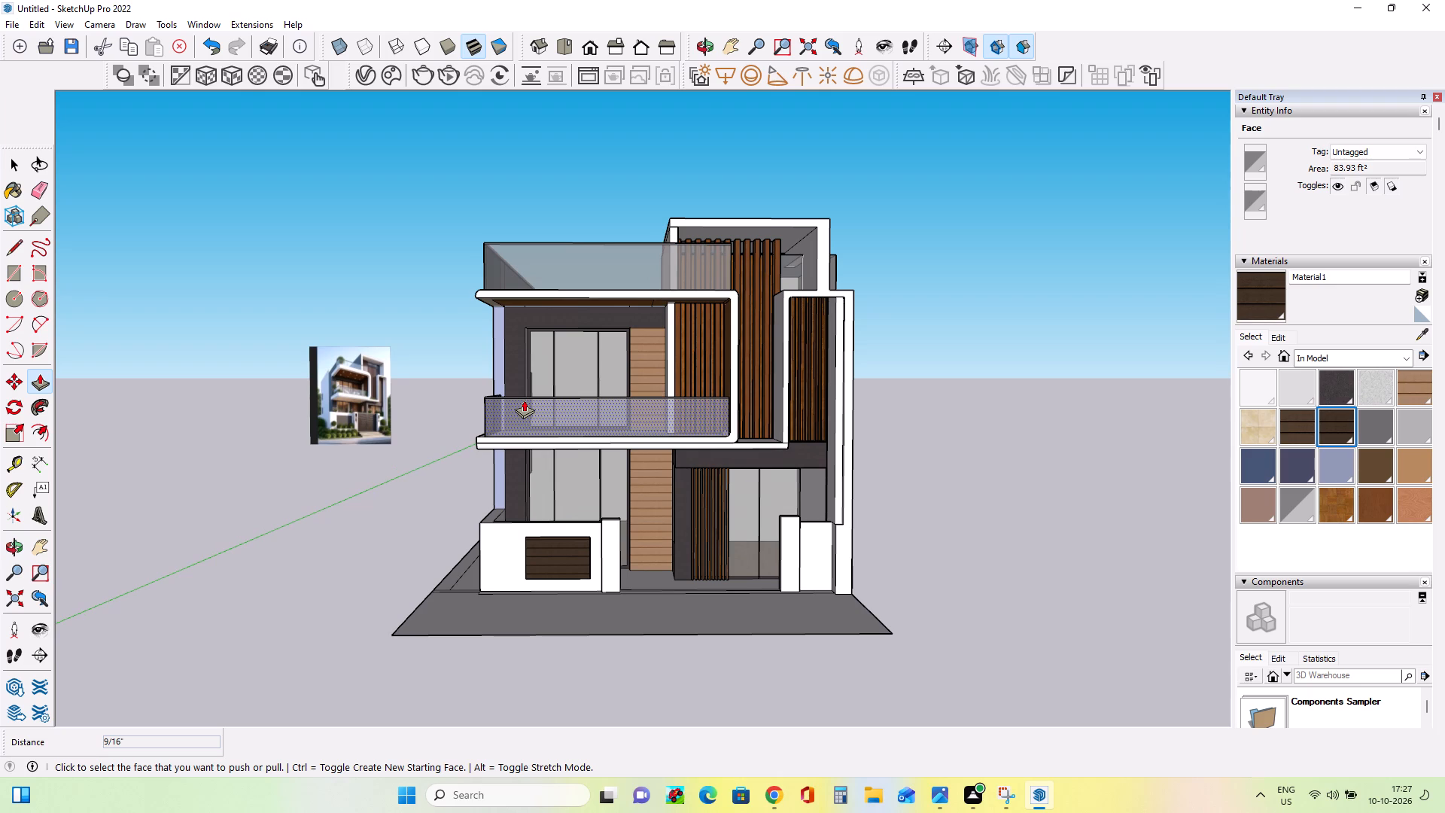
middle_click_drag(580, 585, 601, 583)
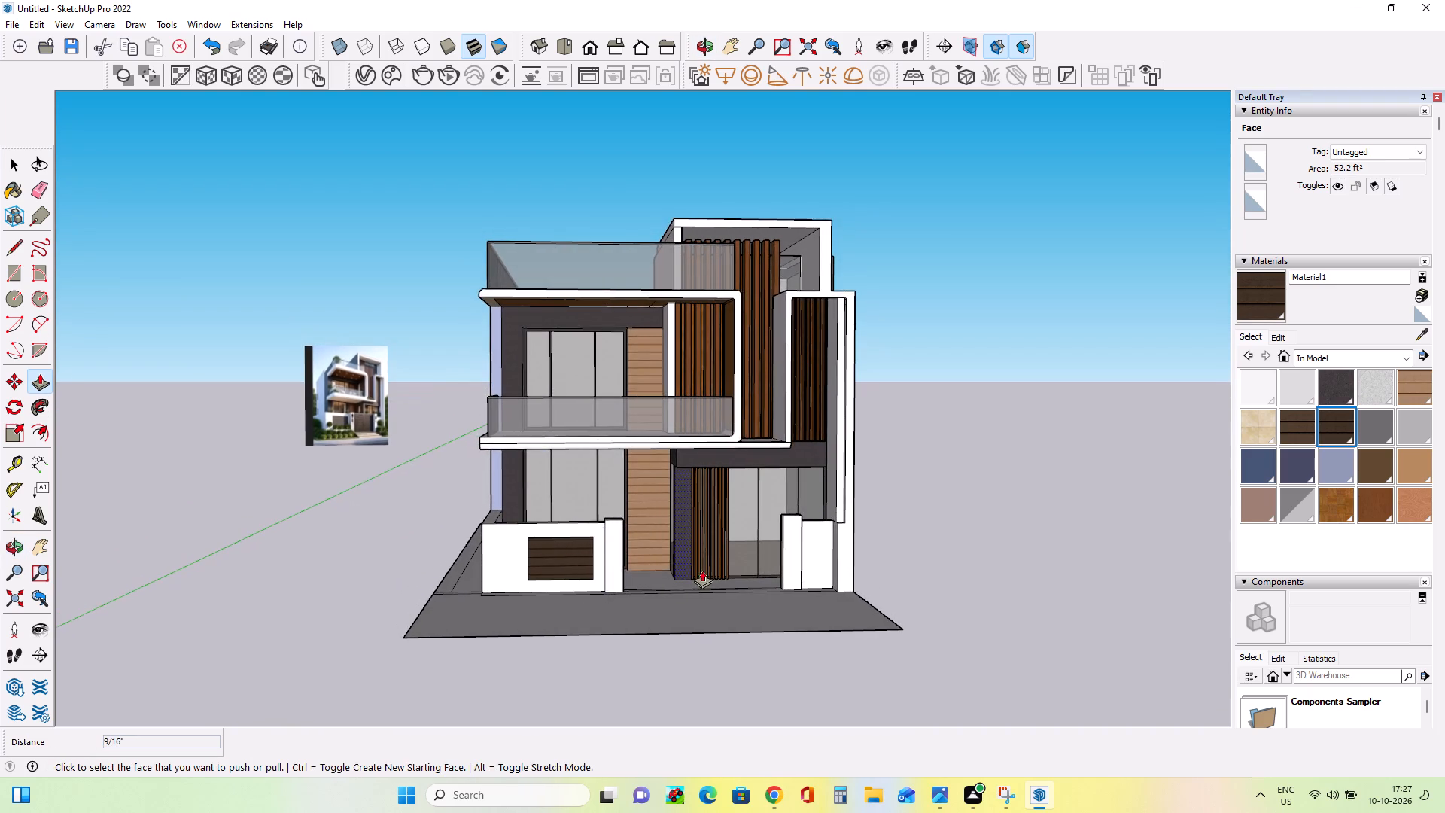
scroll(689, 569, "up", 3)
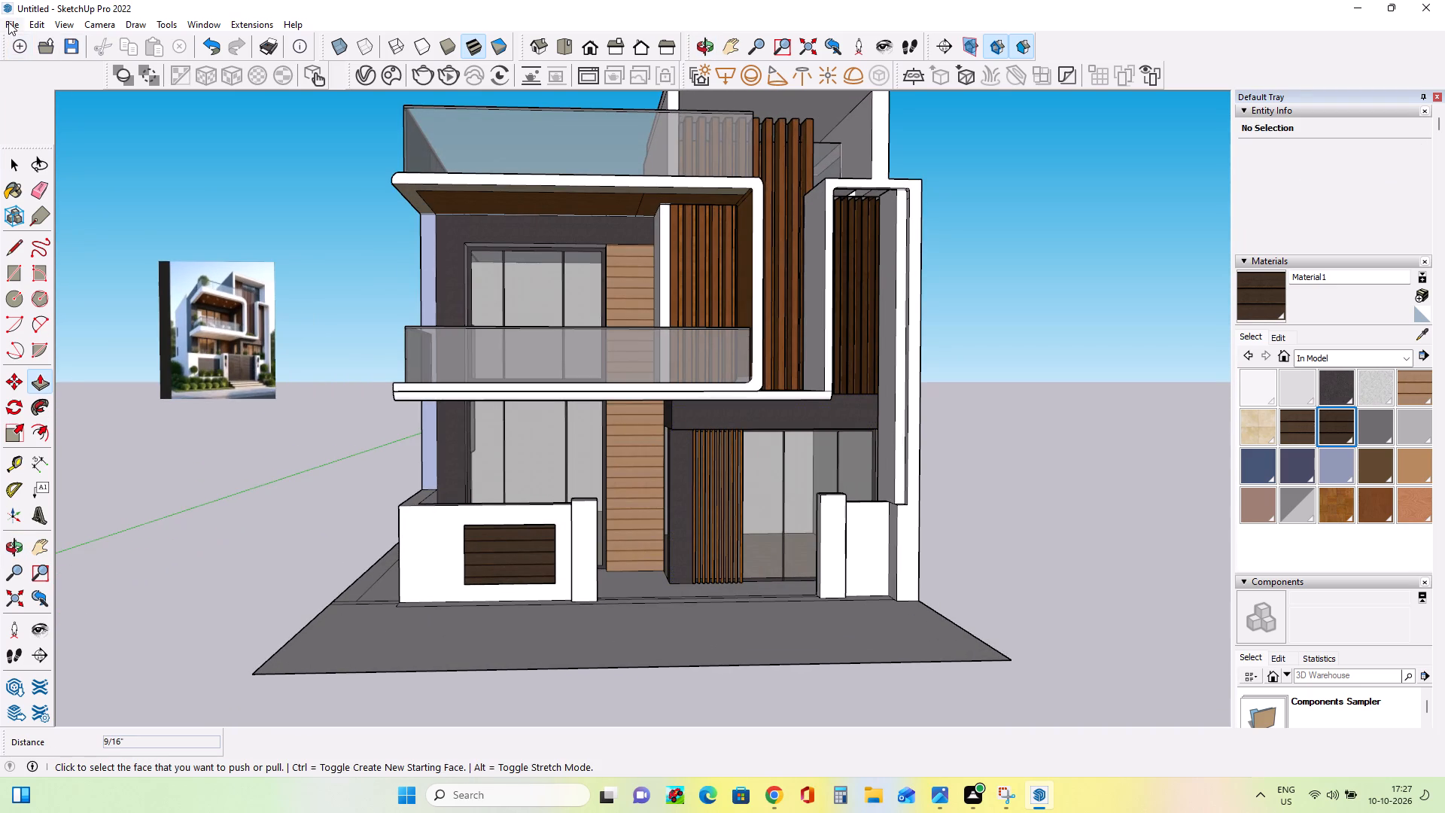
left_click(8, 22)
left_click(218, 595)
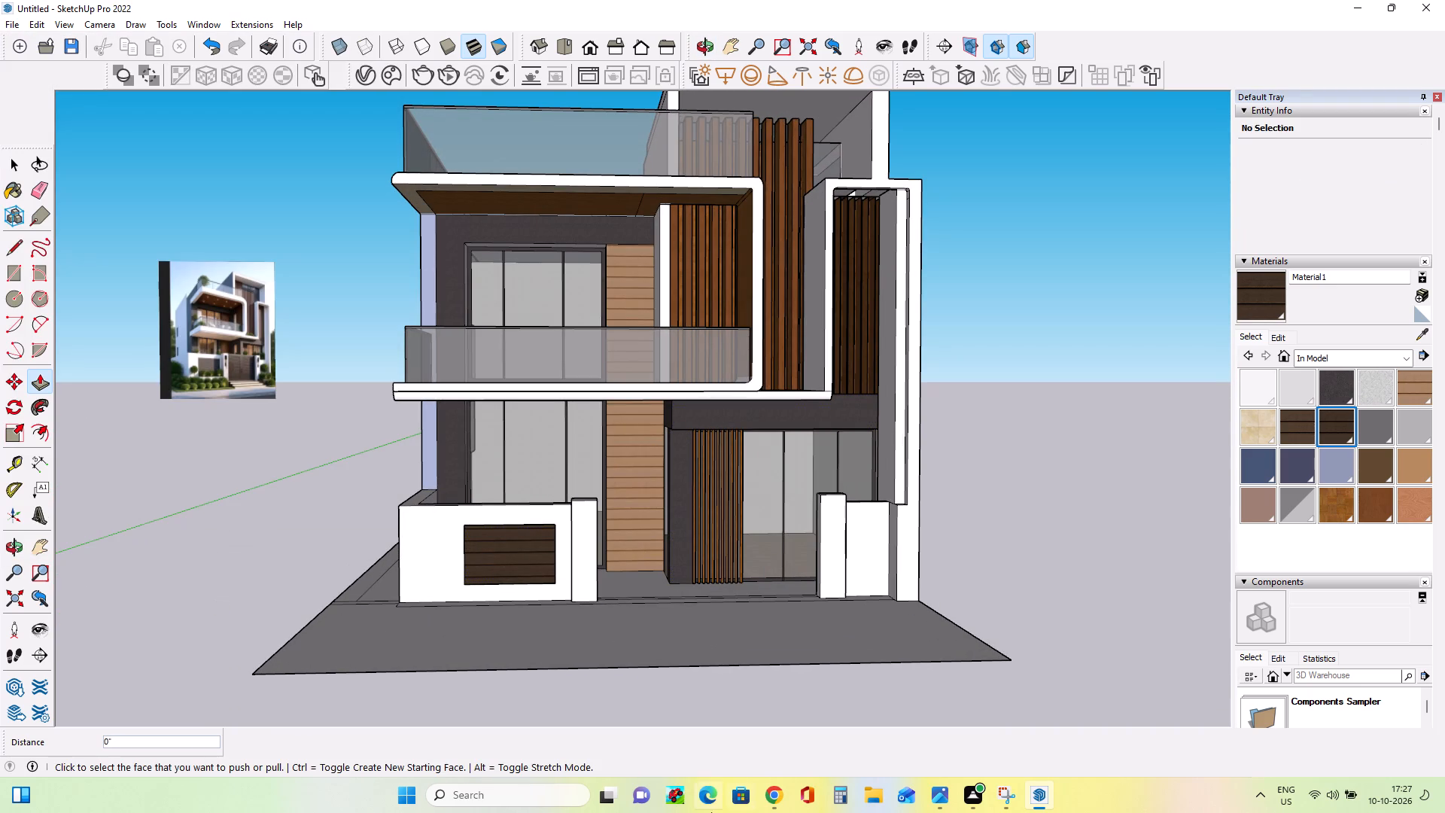
Switch to Chrome, open the 3D Warehouse site from the existing search results, and search its models for gate.
left_click(774, 799)
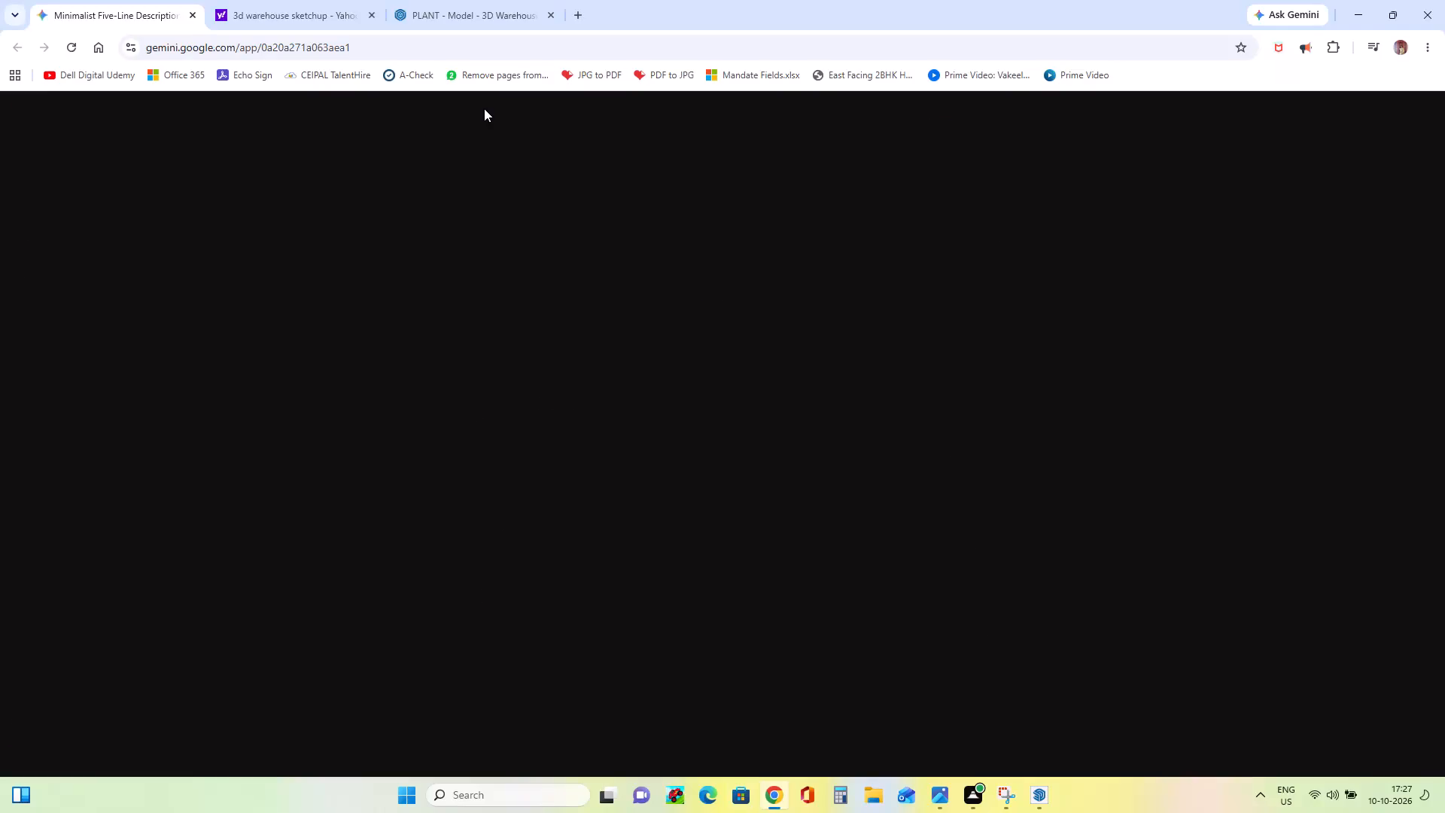
left_click(303, 14)
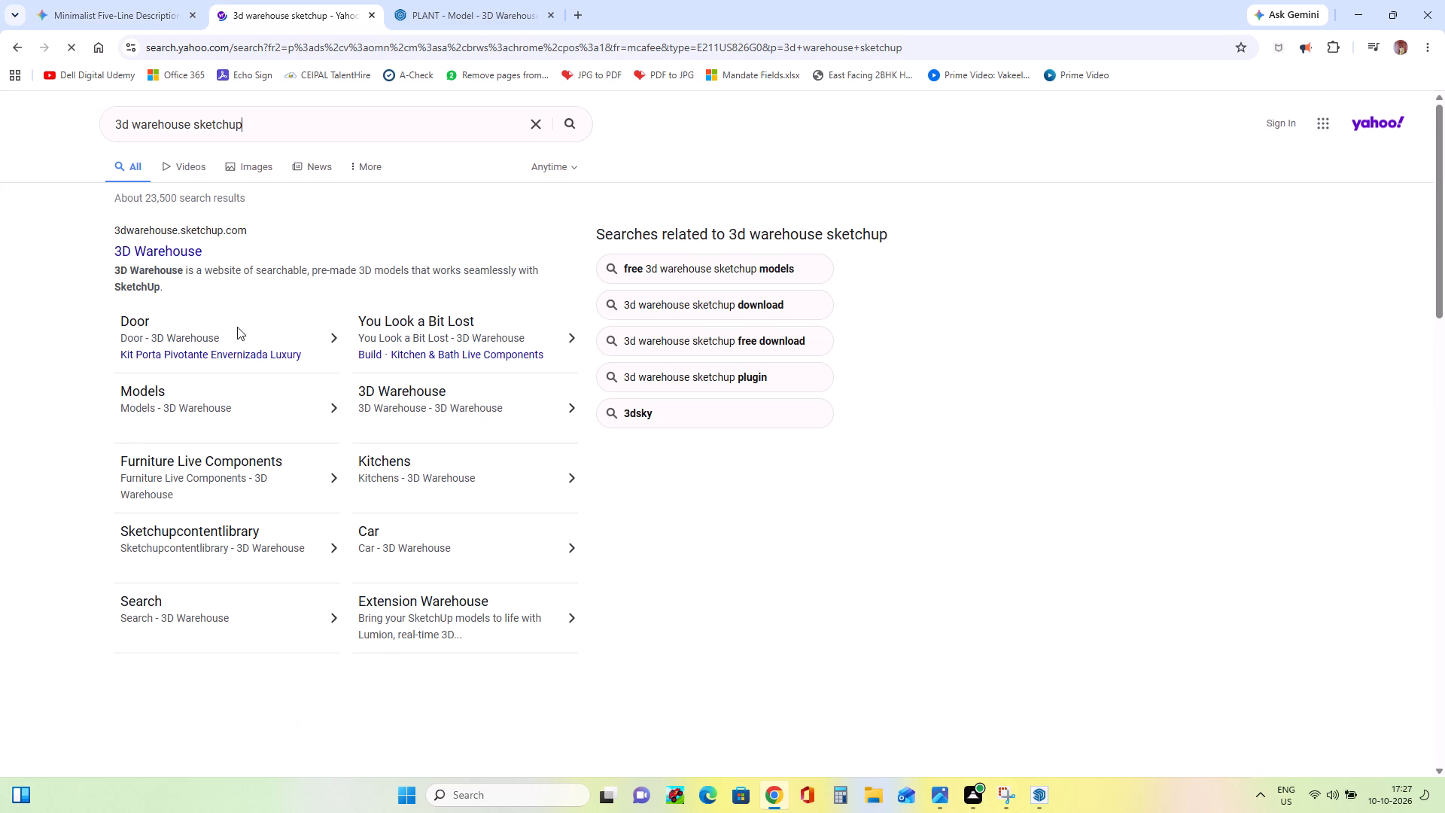
left_click(164, 254)
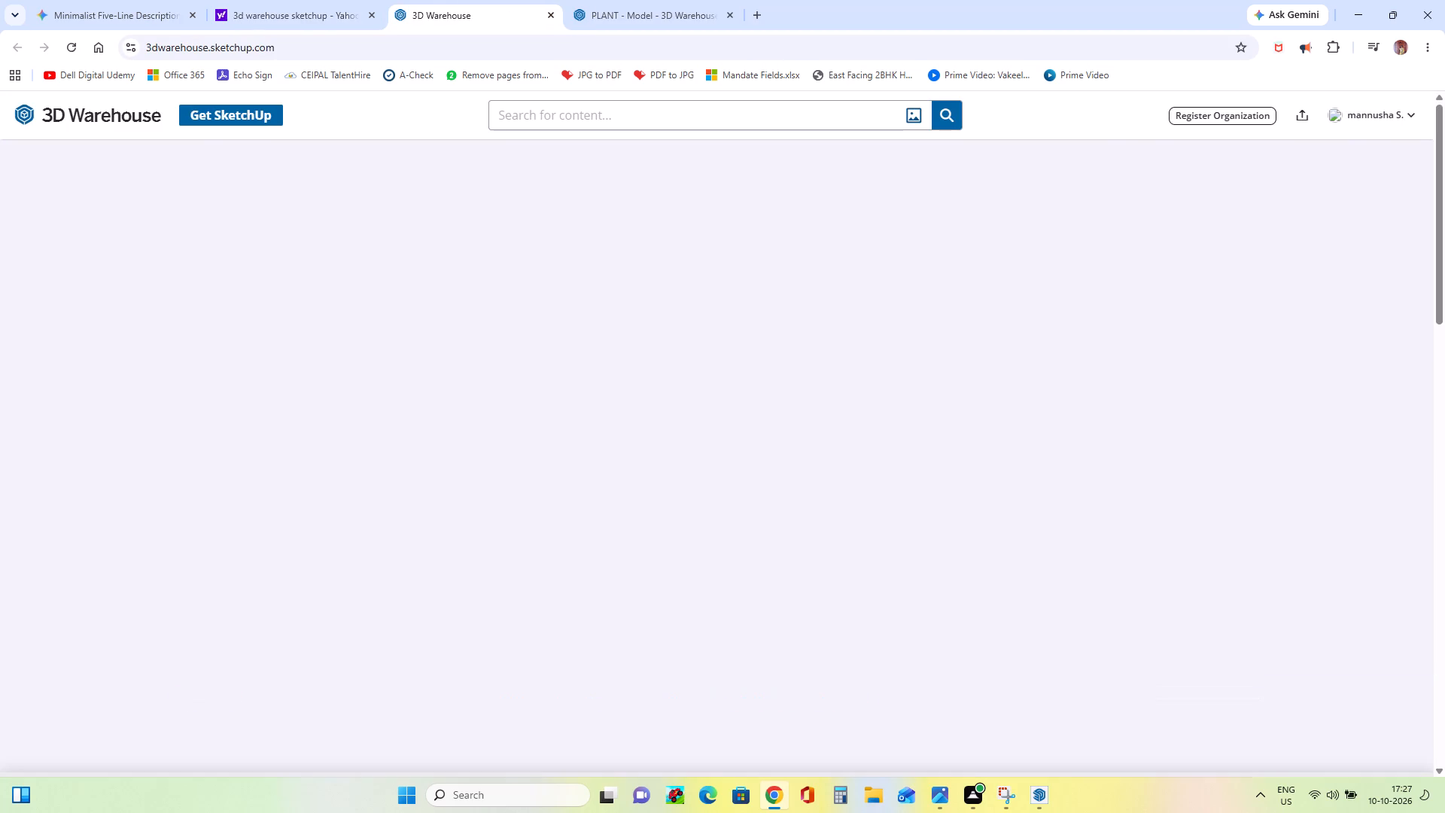
left_click(670, 113)
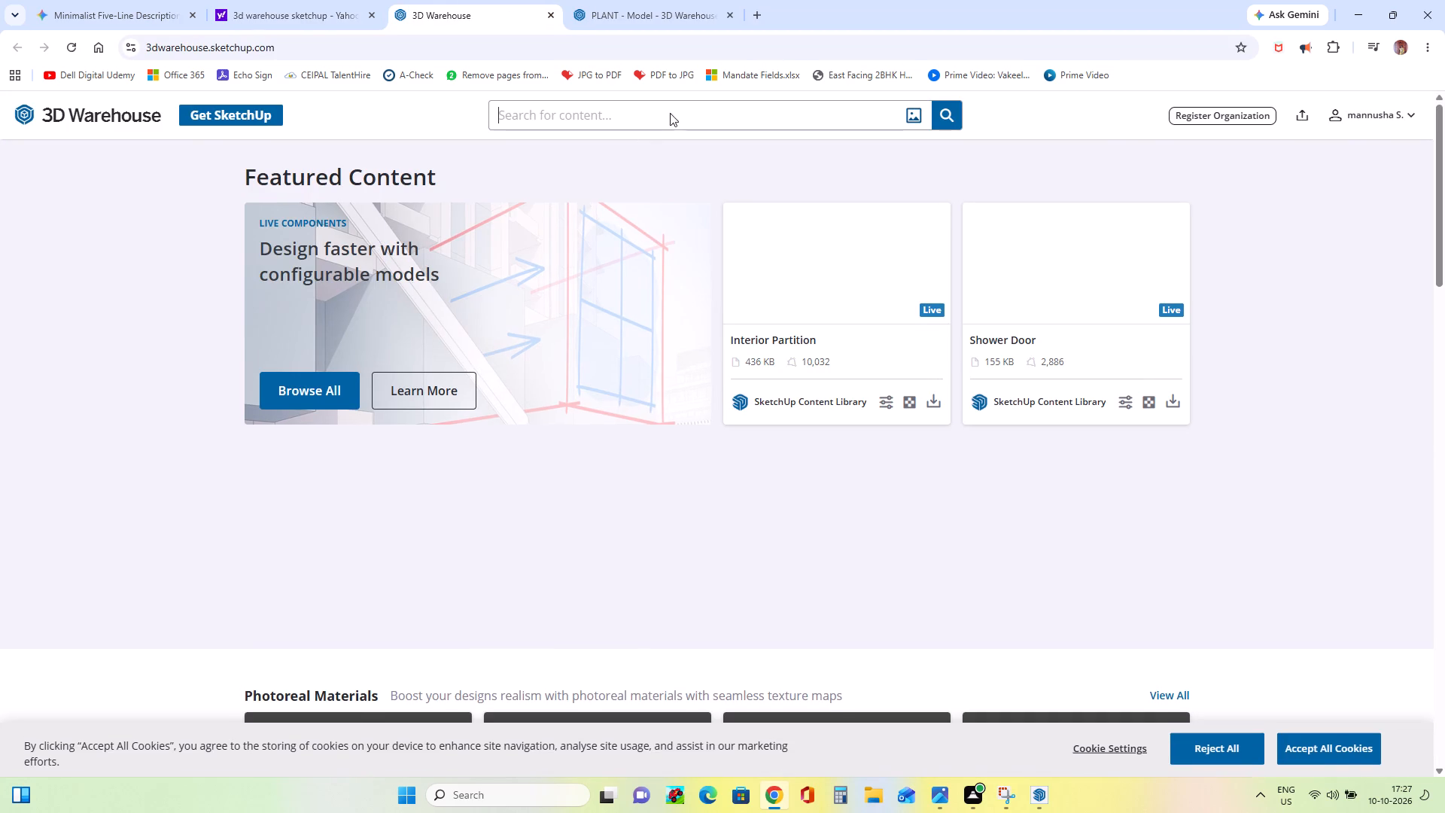
type("gate")
key("Return")
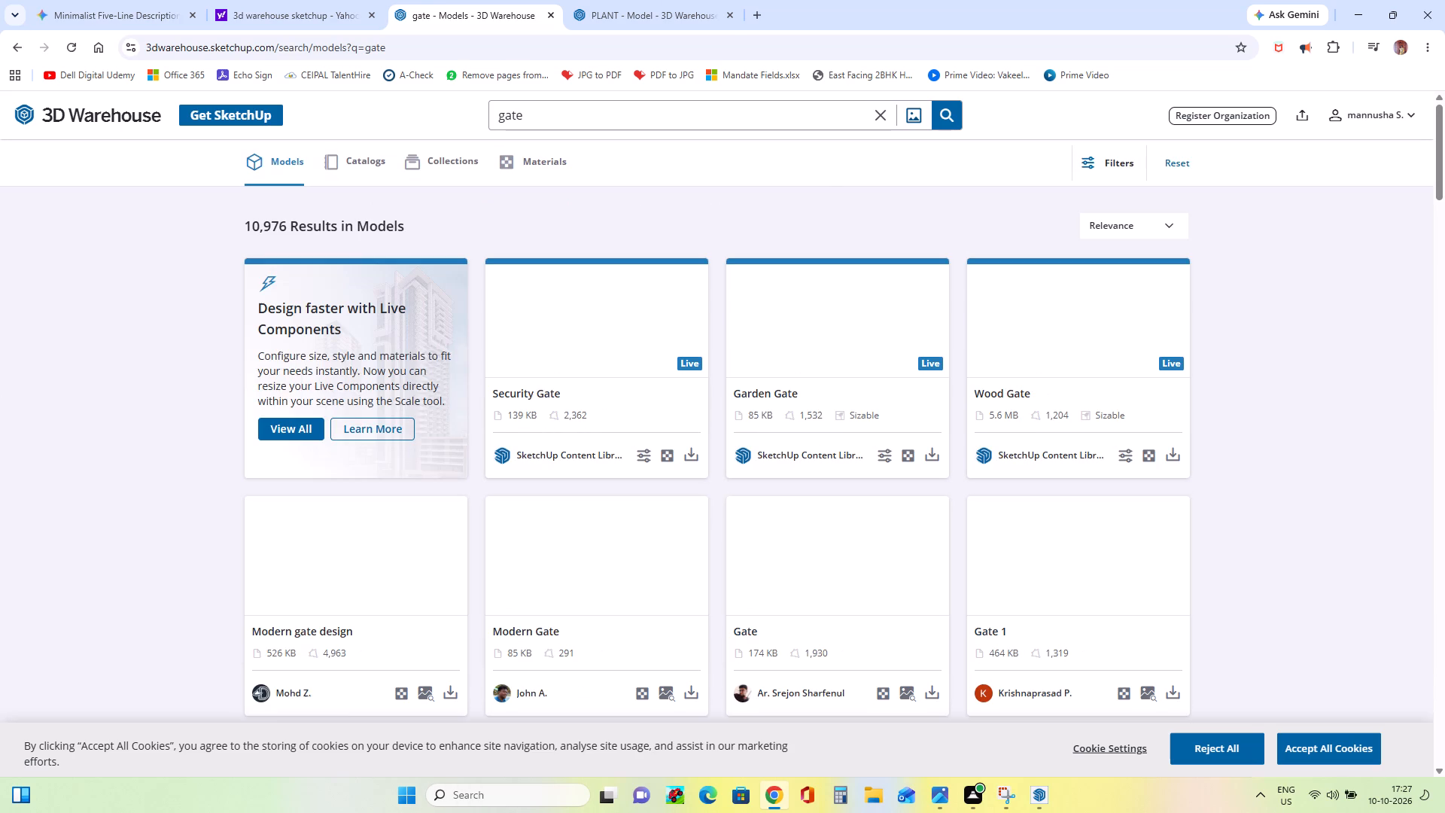
Open the page of the dark wood-slatted GATE model with white side walls to examine it, and return to the search results.
scroll(749, 413, "down", 3)
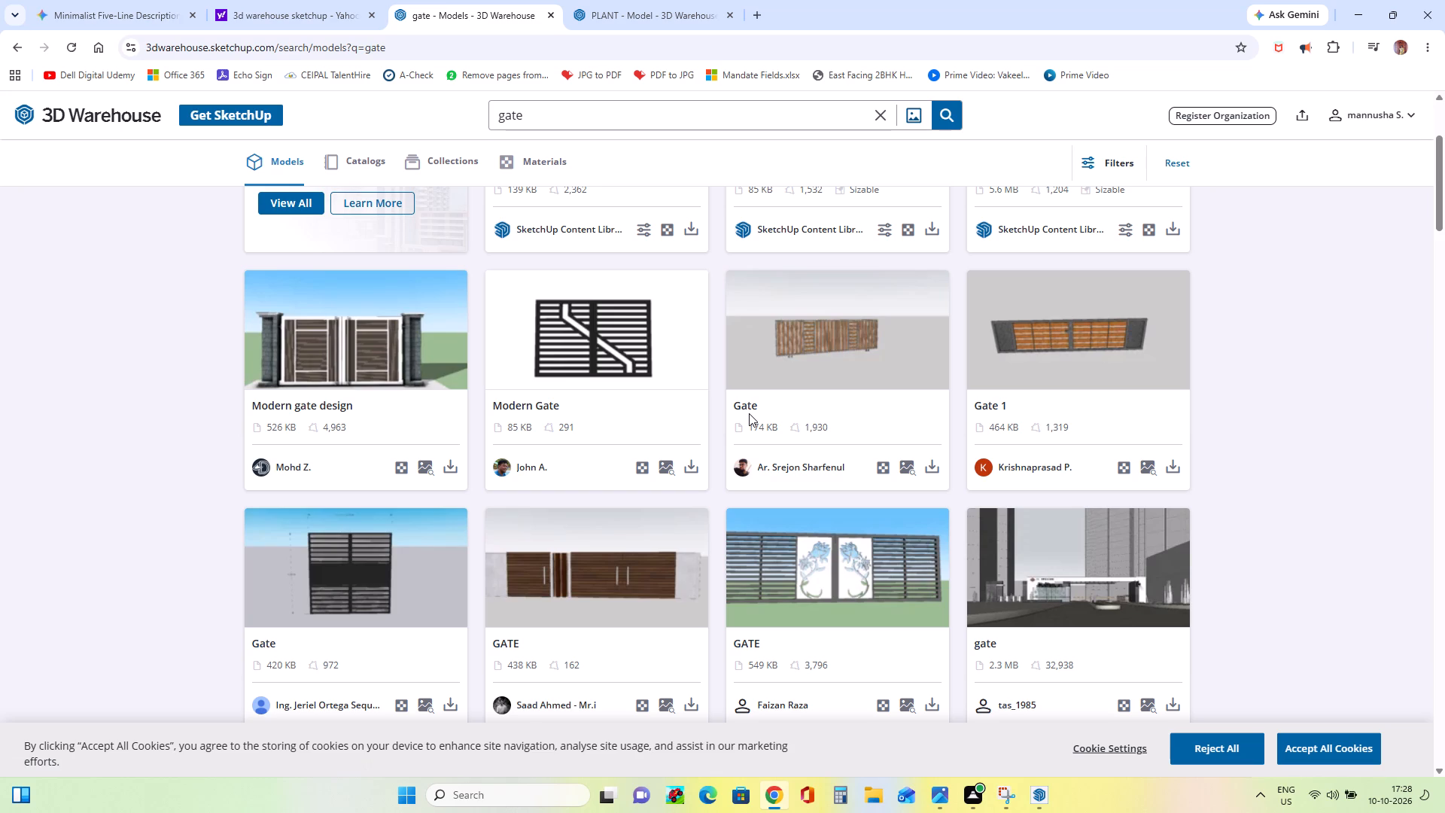
left_click(602, 587)
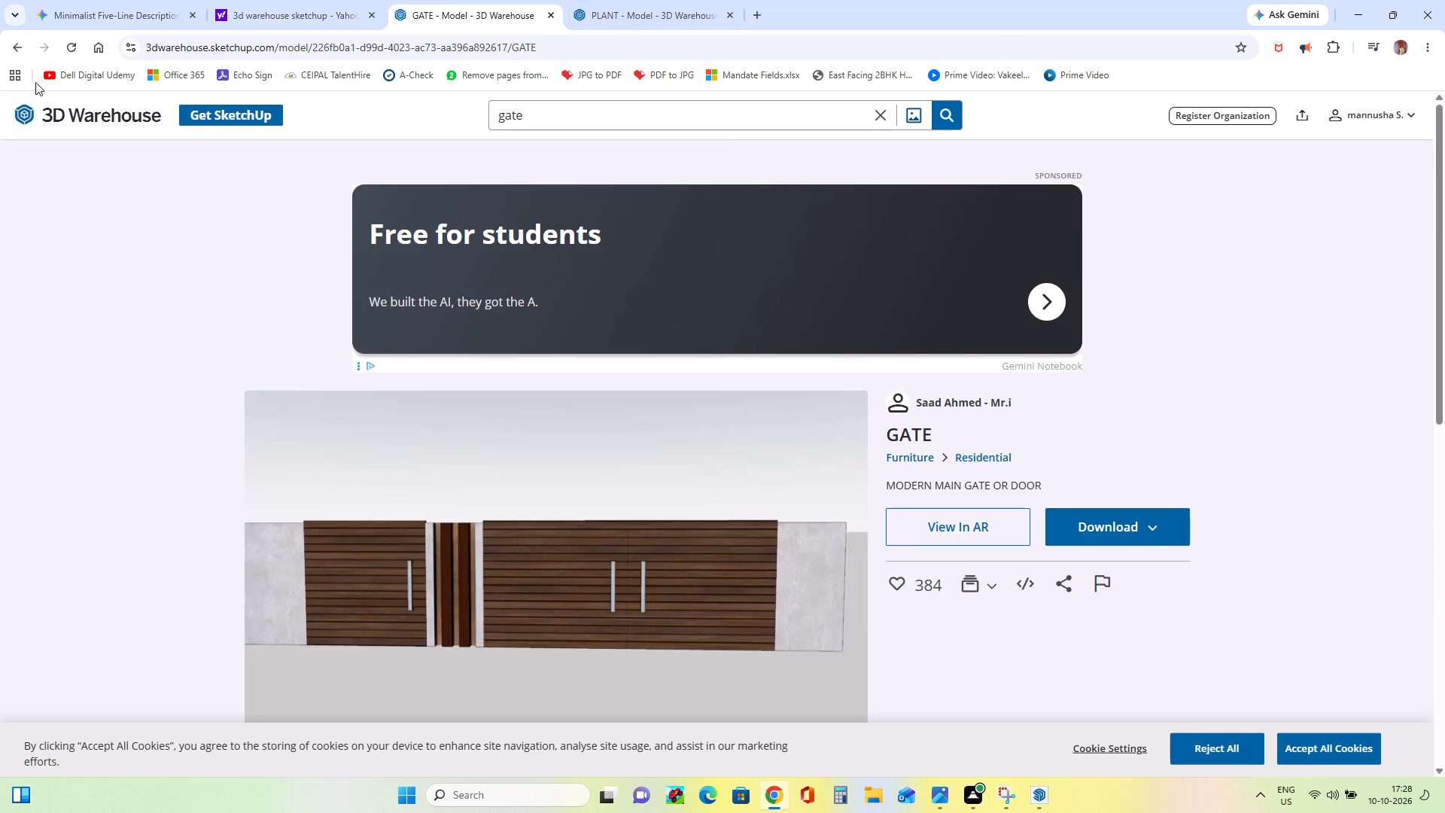
left_click(21, 44)
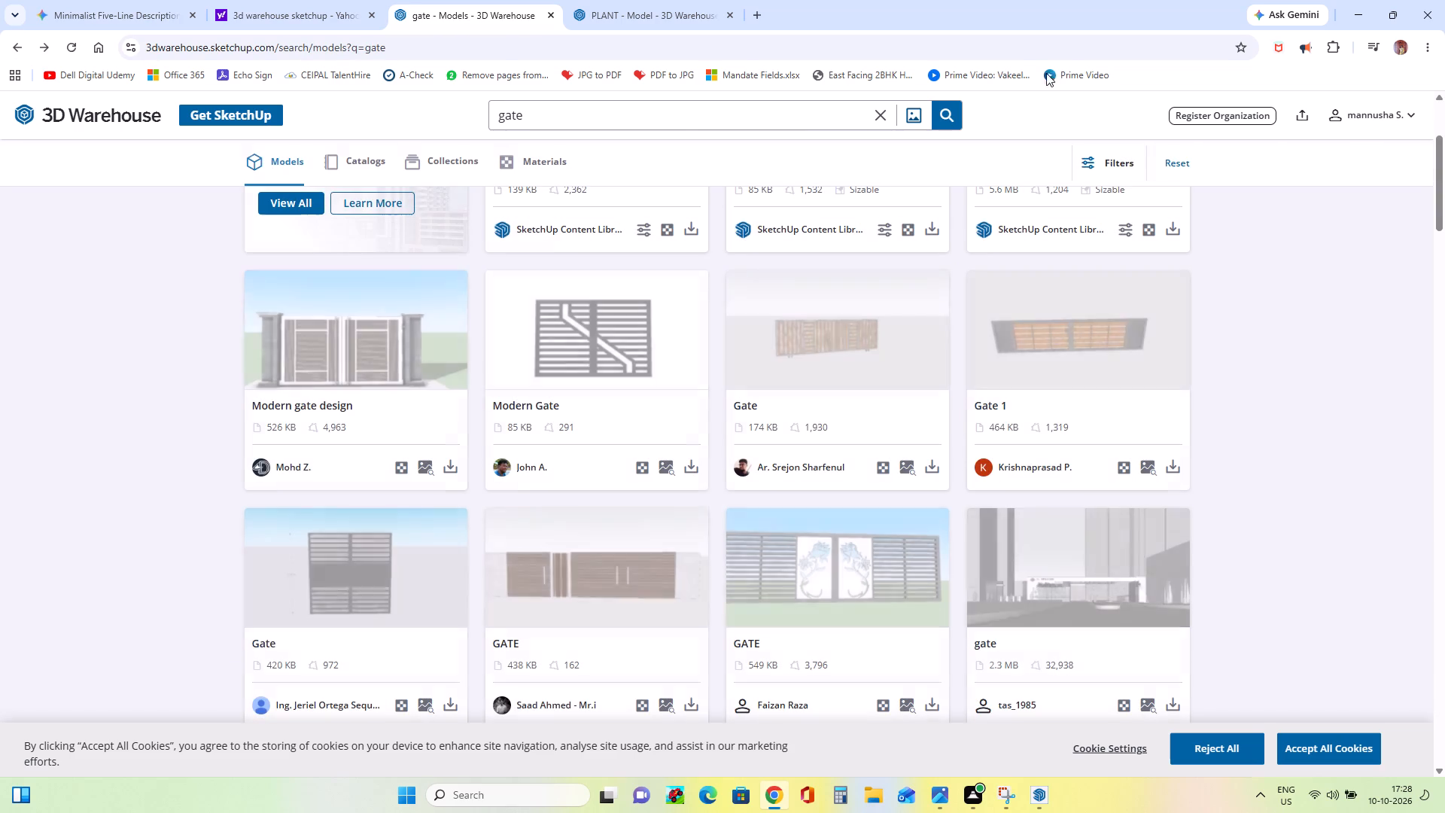
Examine the first page of gate search results for a modern main gate suited to the house entrance.
scroll(701, 568, "down", 6)
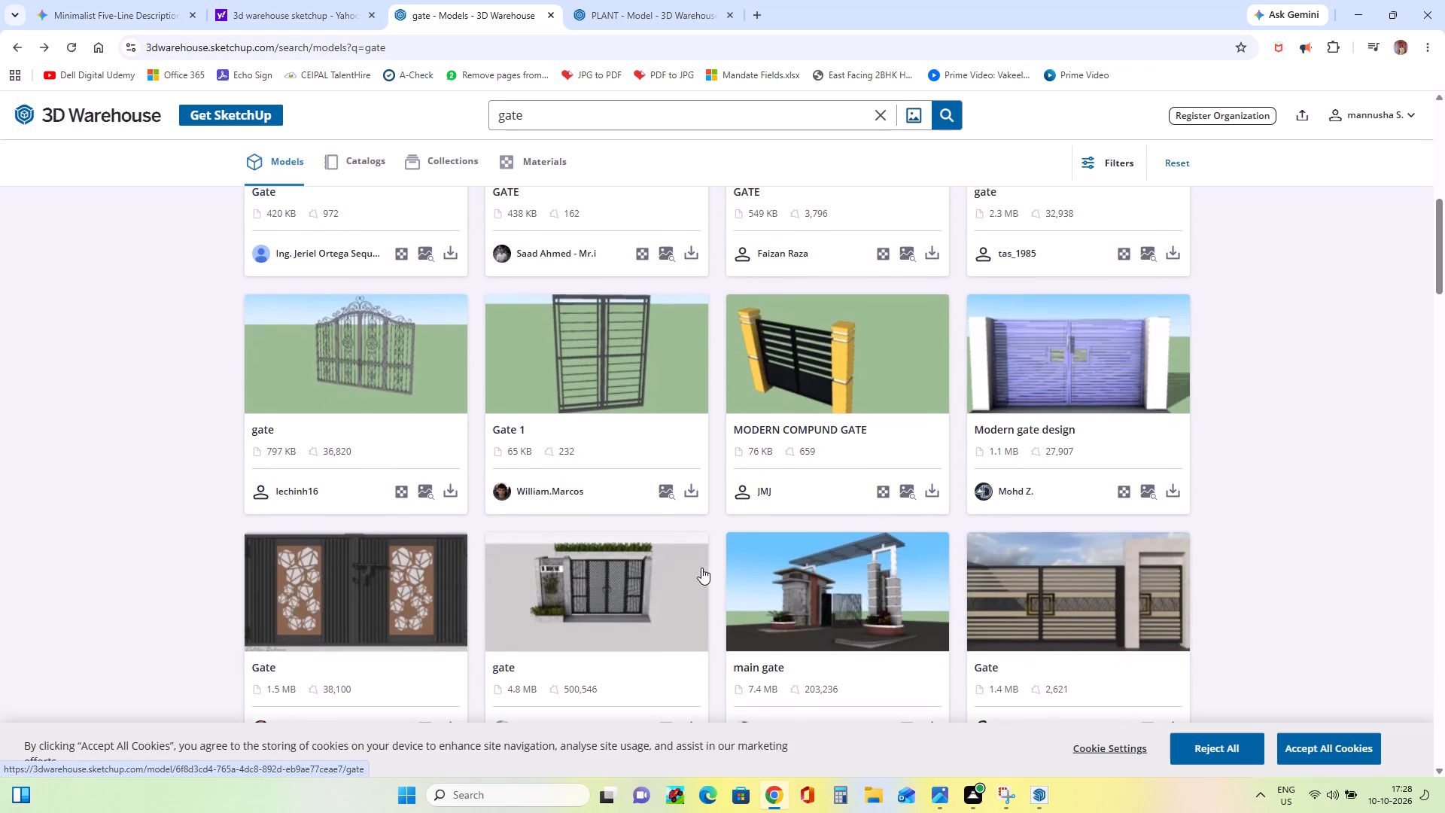
scroll(701, 568, "down", 7)
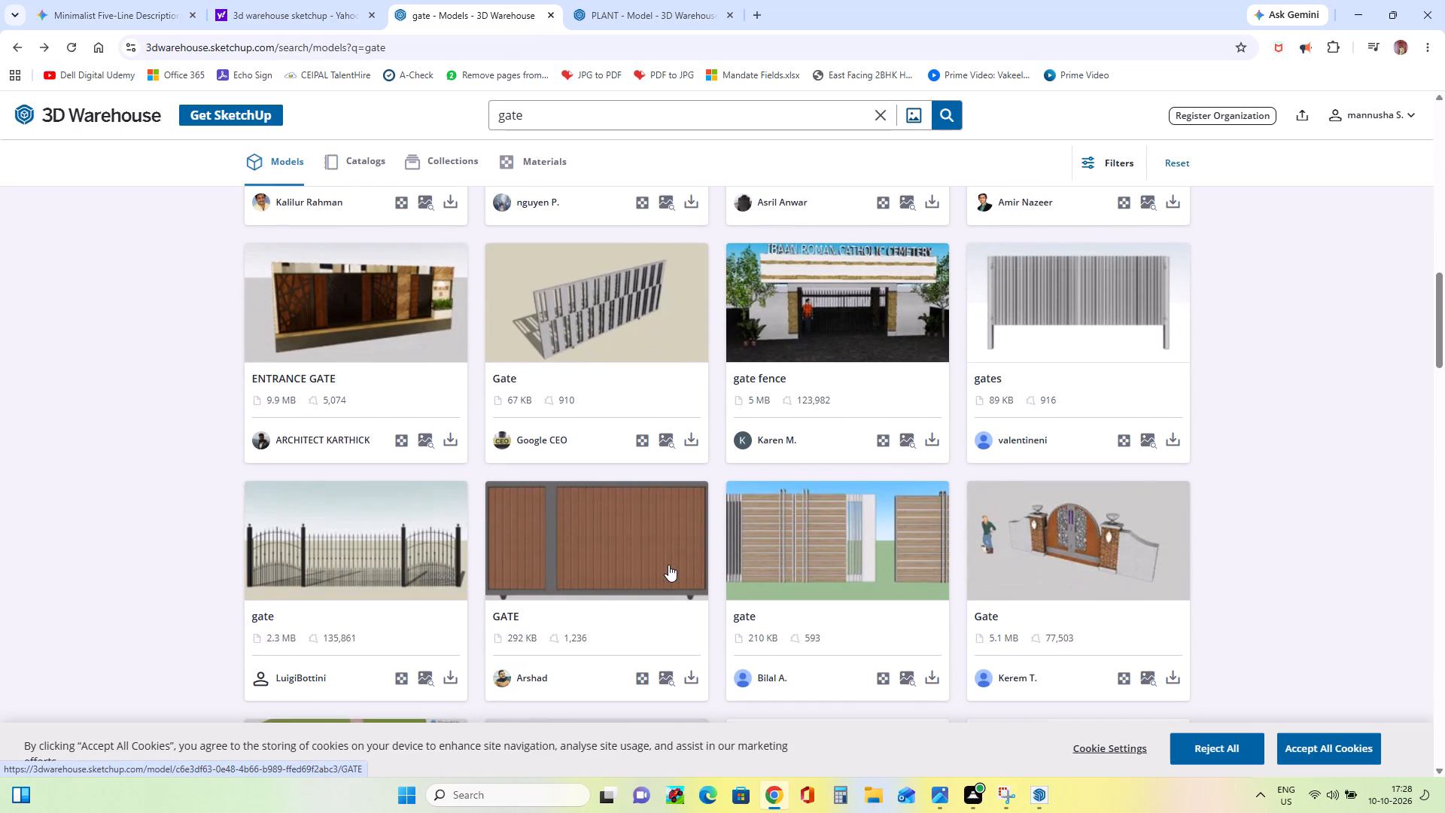
scroll(669, 561, "down", 4)
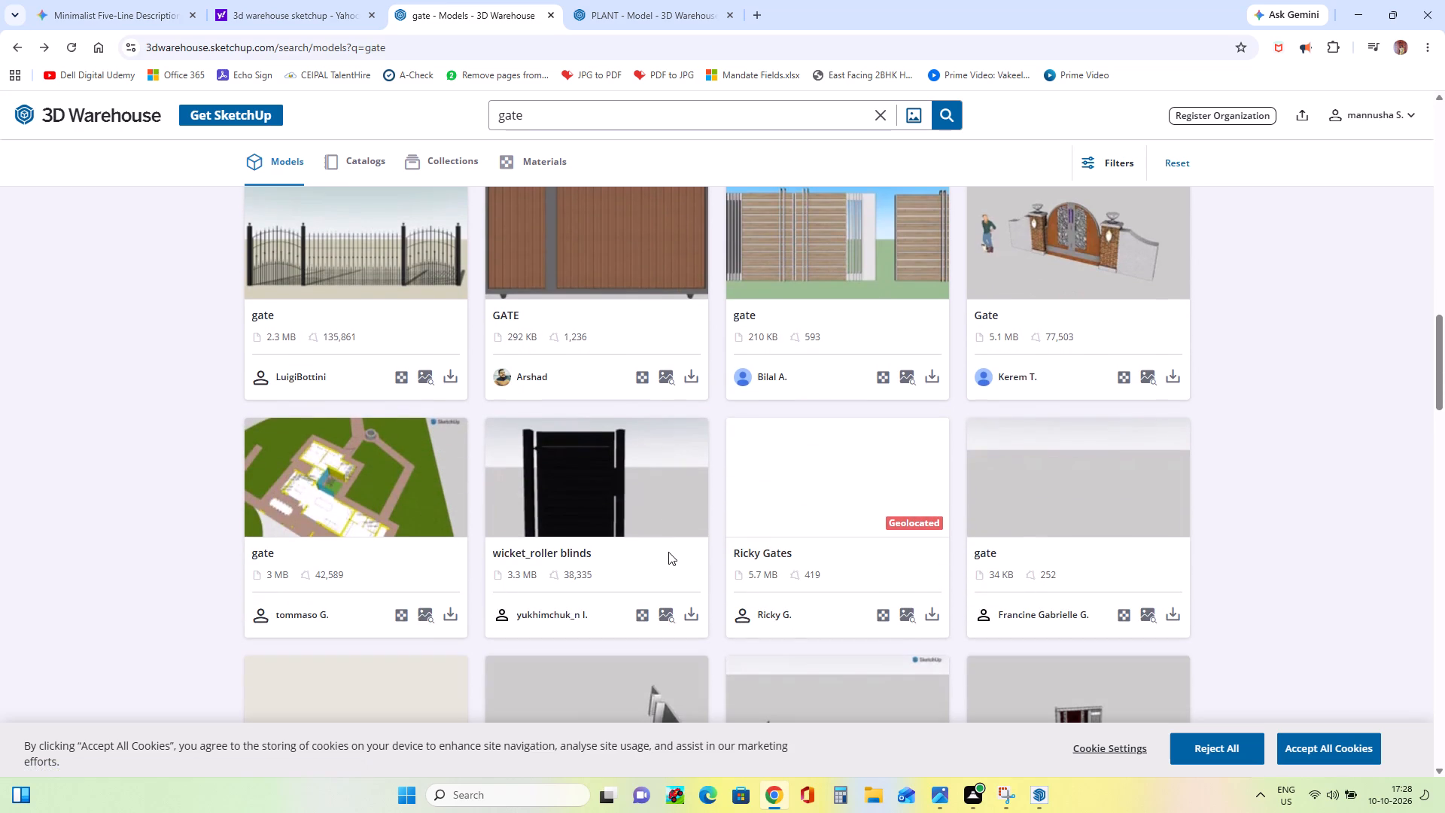
scroll(668, 546, "down", 2)
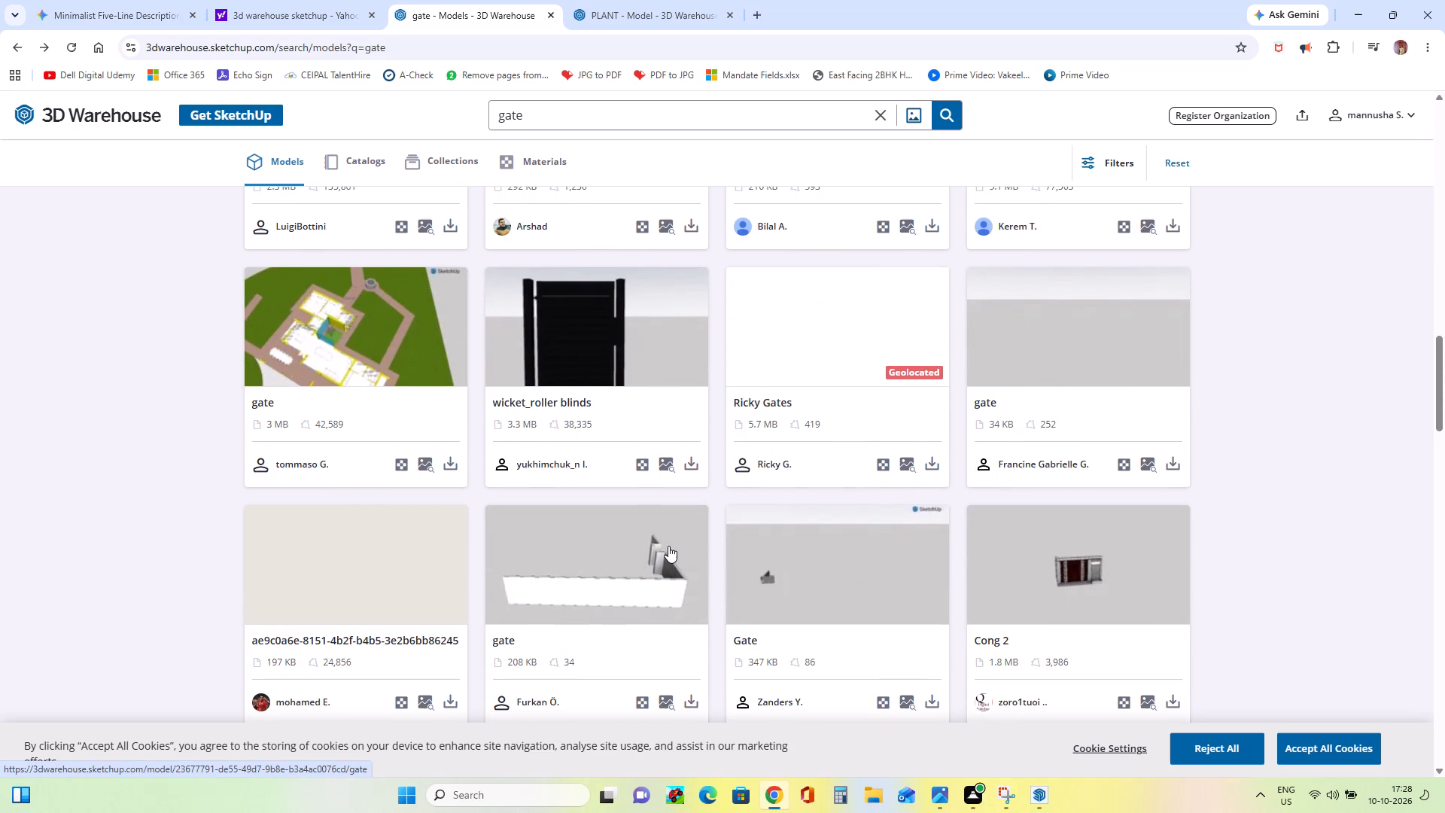
scroll(668, 546, "down", 2)
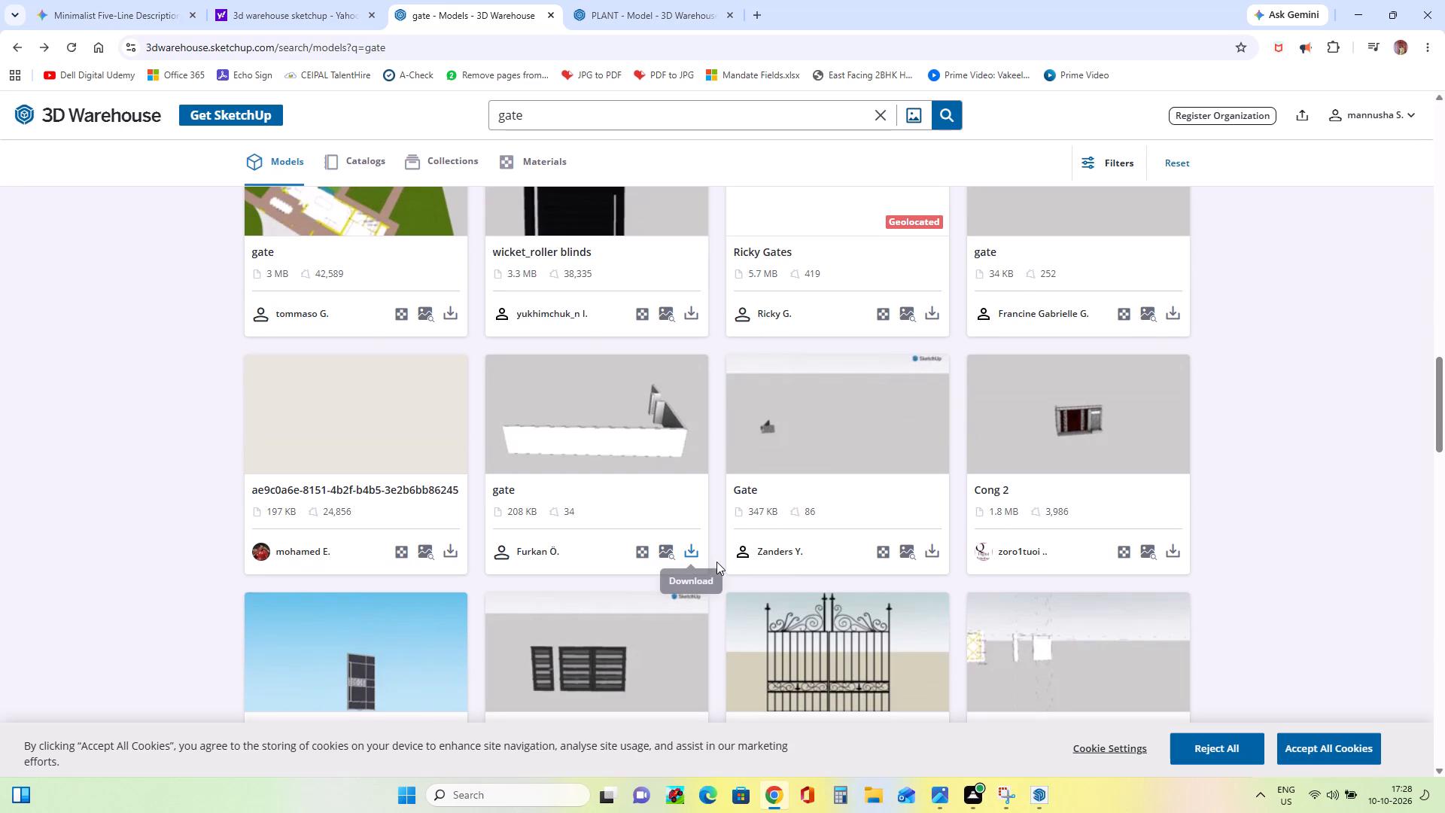
scroll(703, 595, "down", 5)
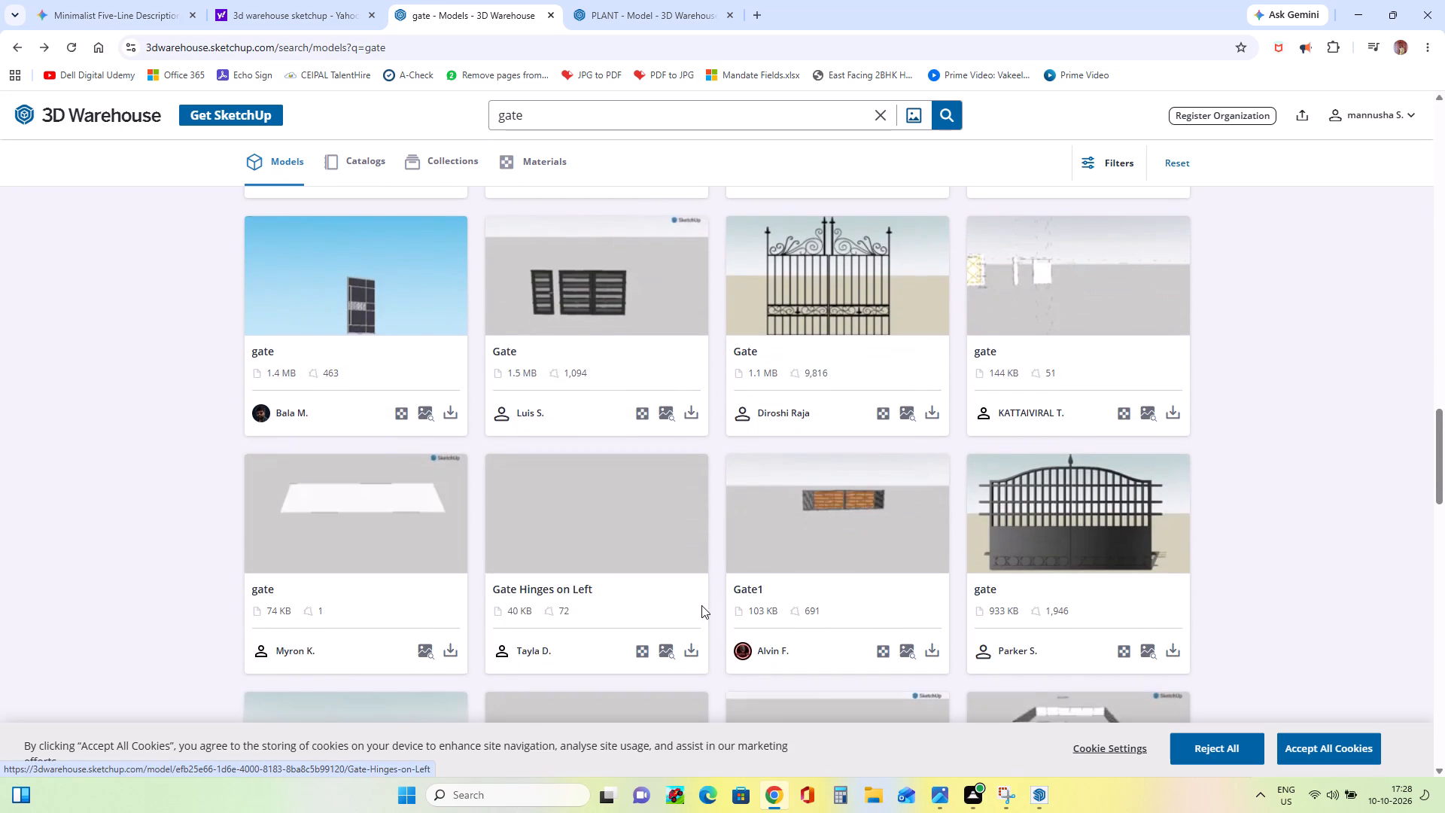
scroll(701, 605, "down", 6)
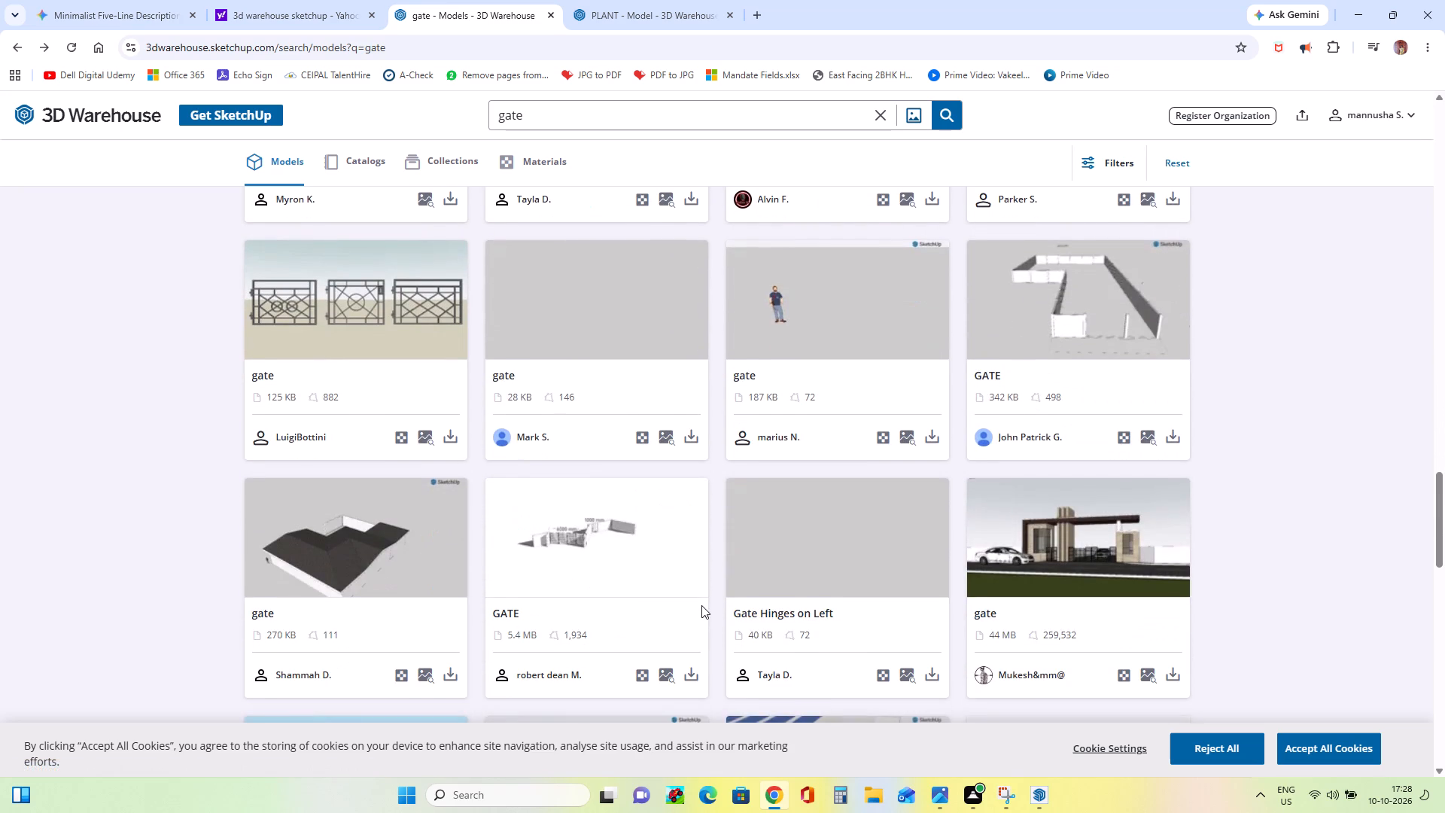
scroll(701, 605, "down", 6)
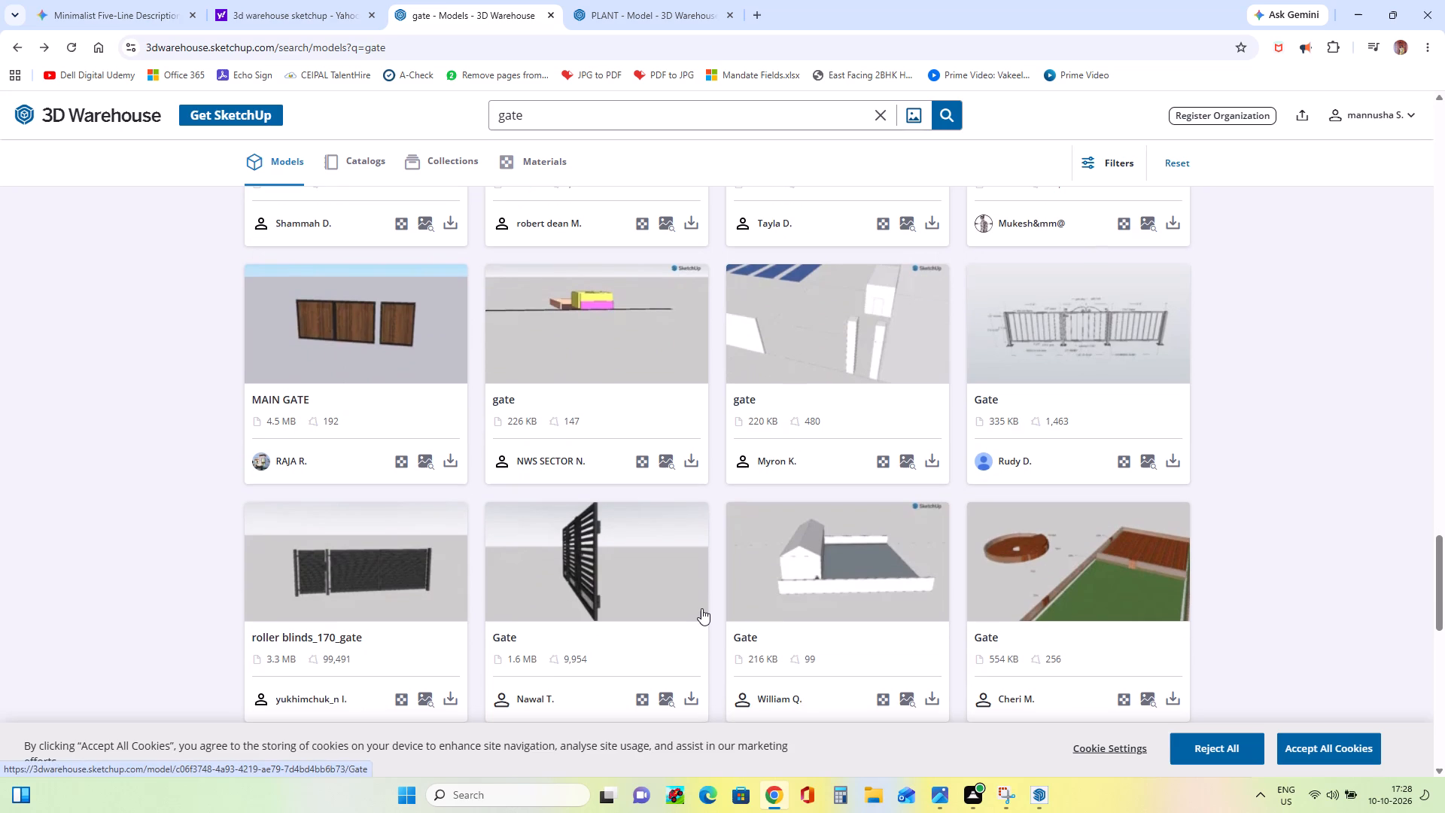
scroll(701, 608, "down", 7)
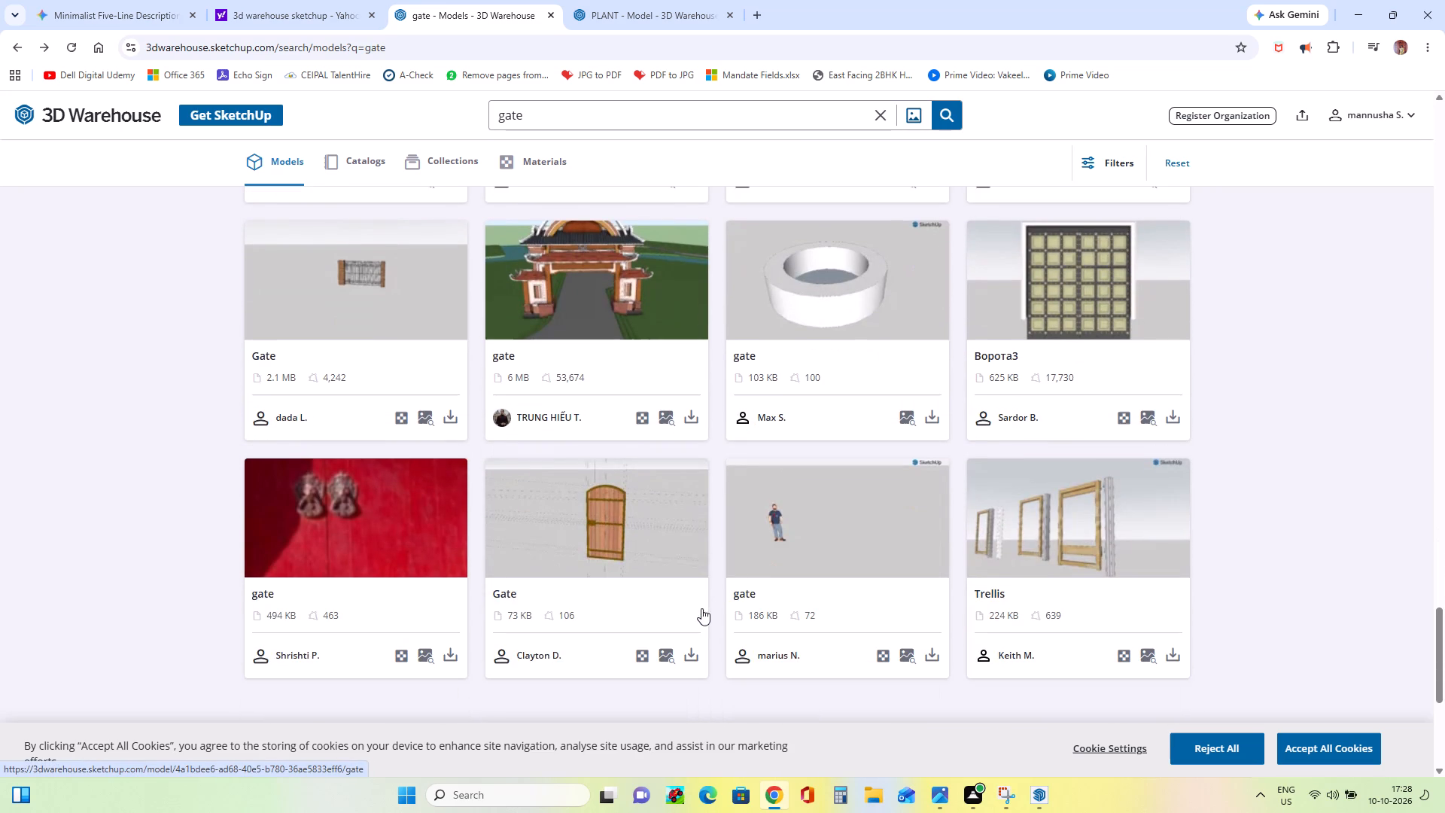
scroll(701, 608, "down", 3)
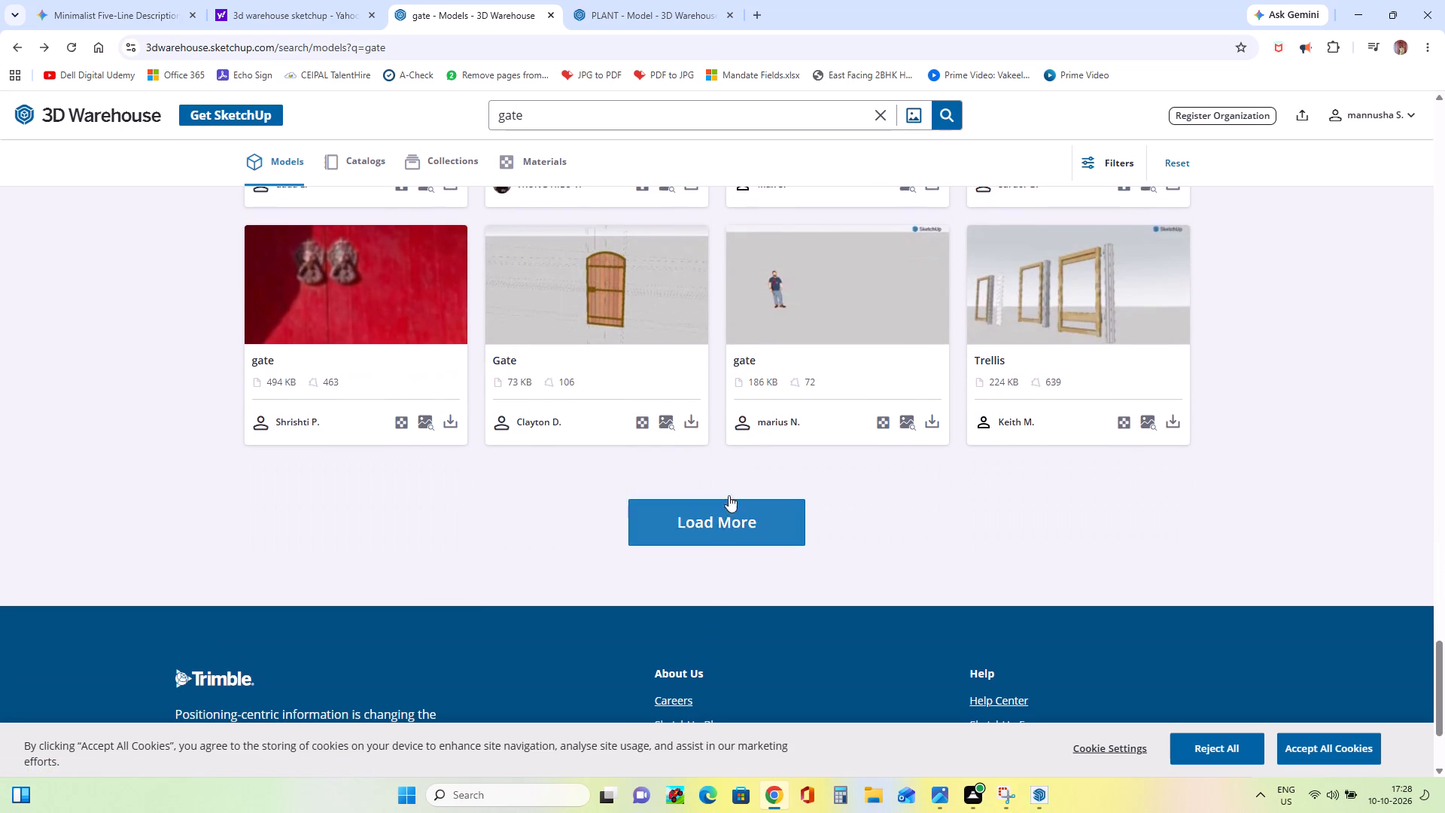
Load more gate search results and examine them for a slatted double gate with a matching small gate.
left_click(738, 504)
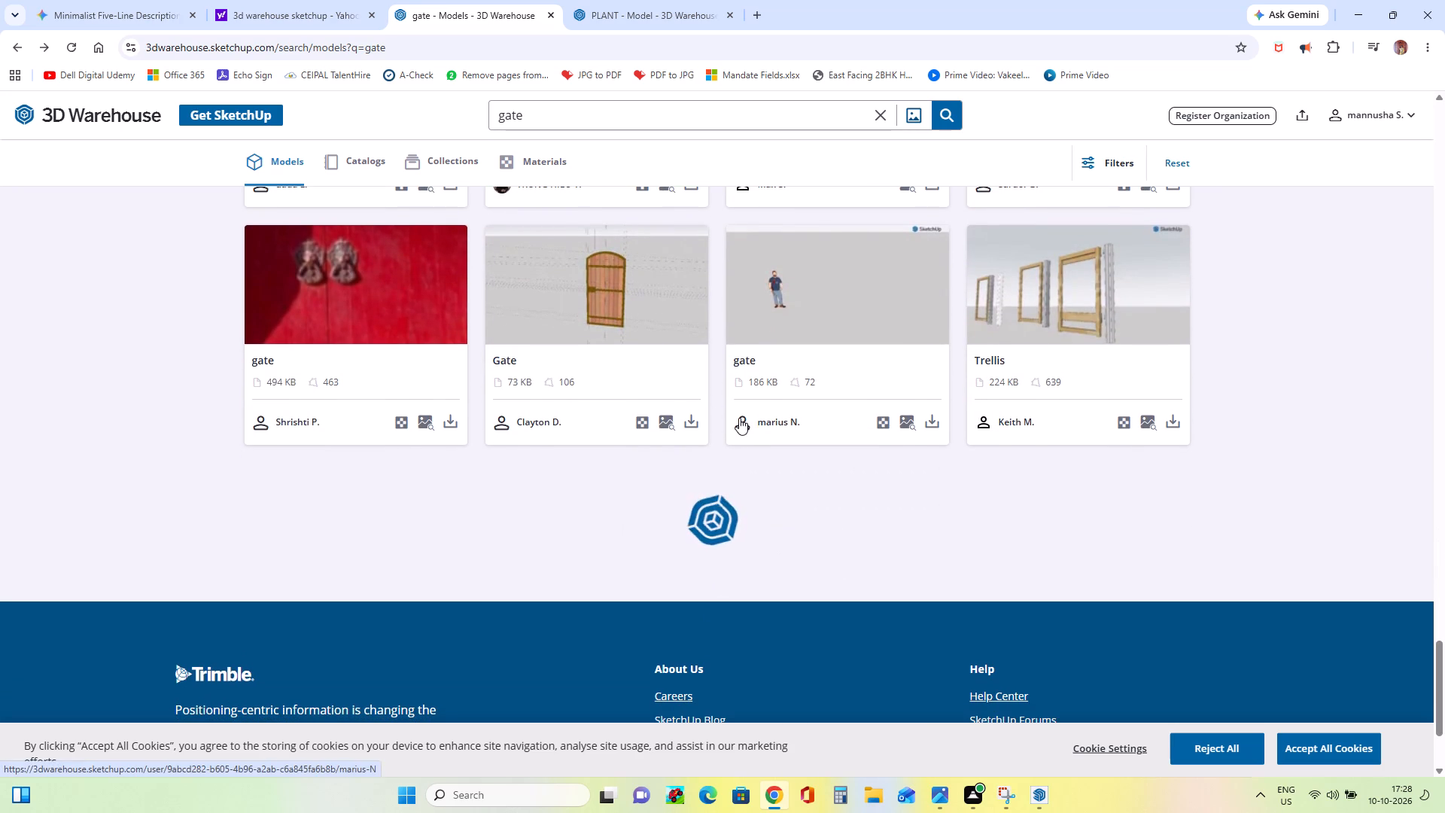
scroll(628, 497, "down", 2)
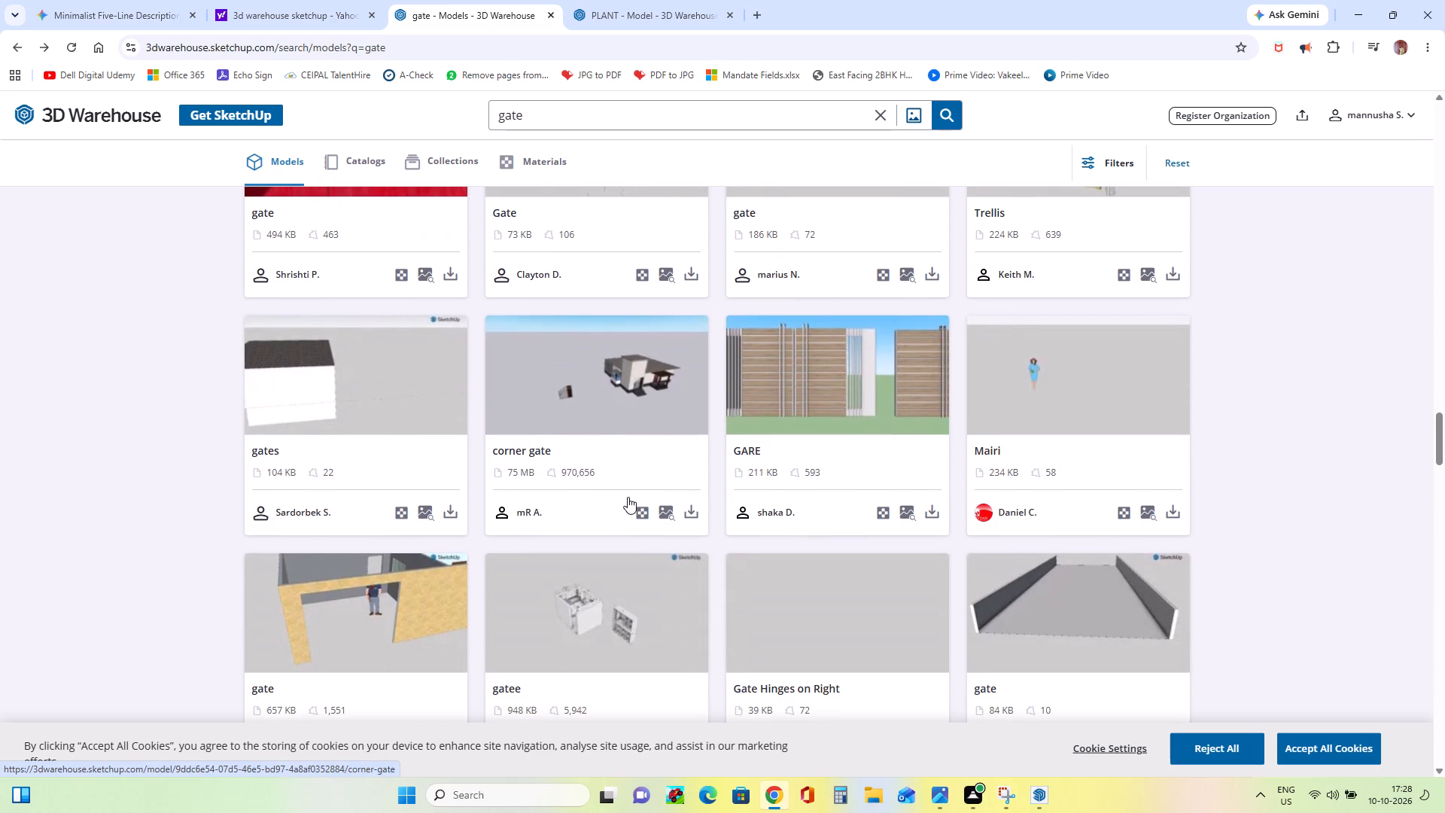
scroll(628, 497, "down", 3)
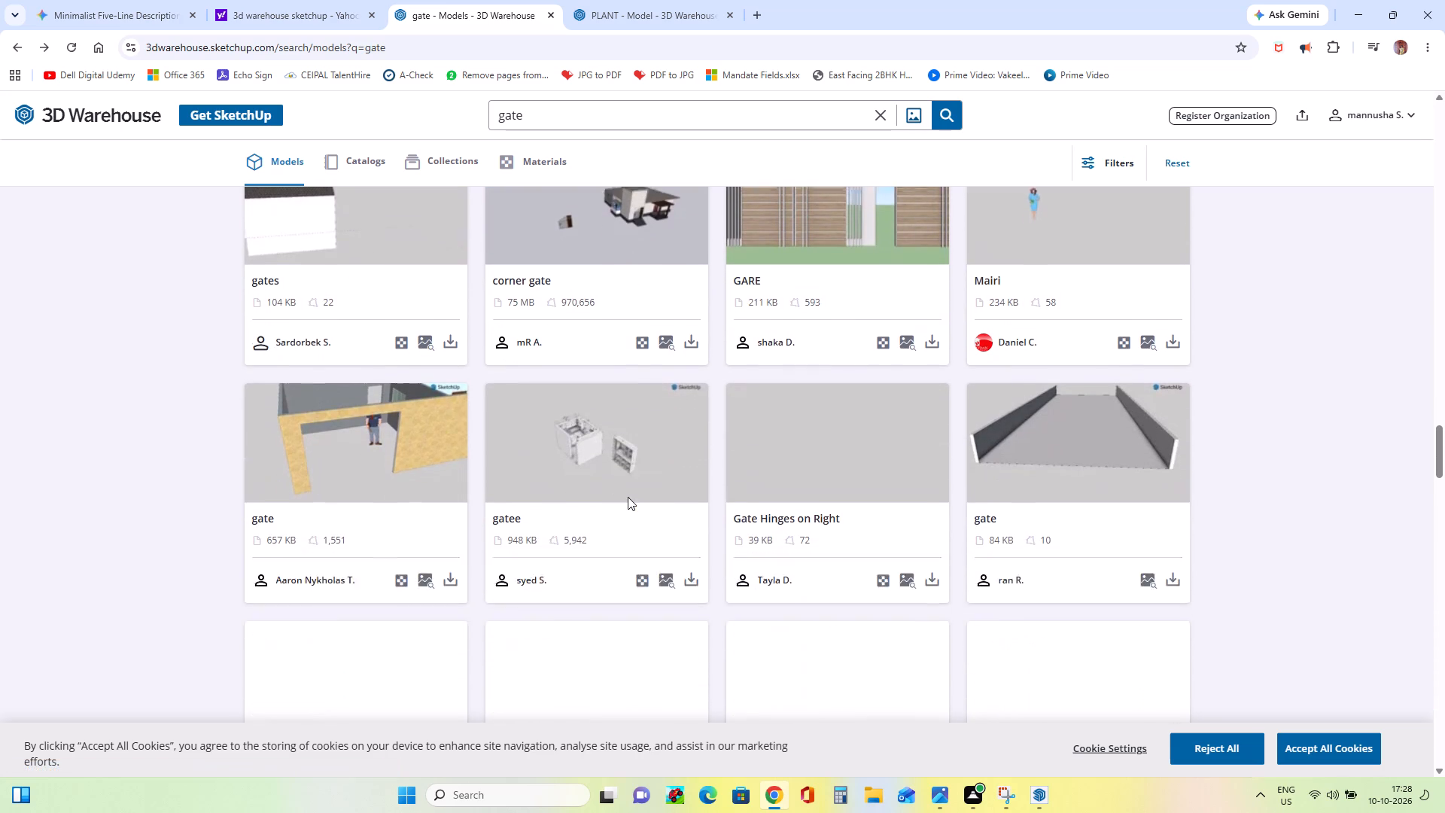
scroll(628, 497, "down", 3)
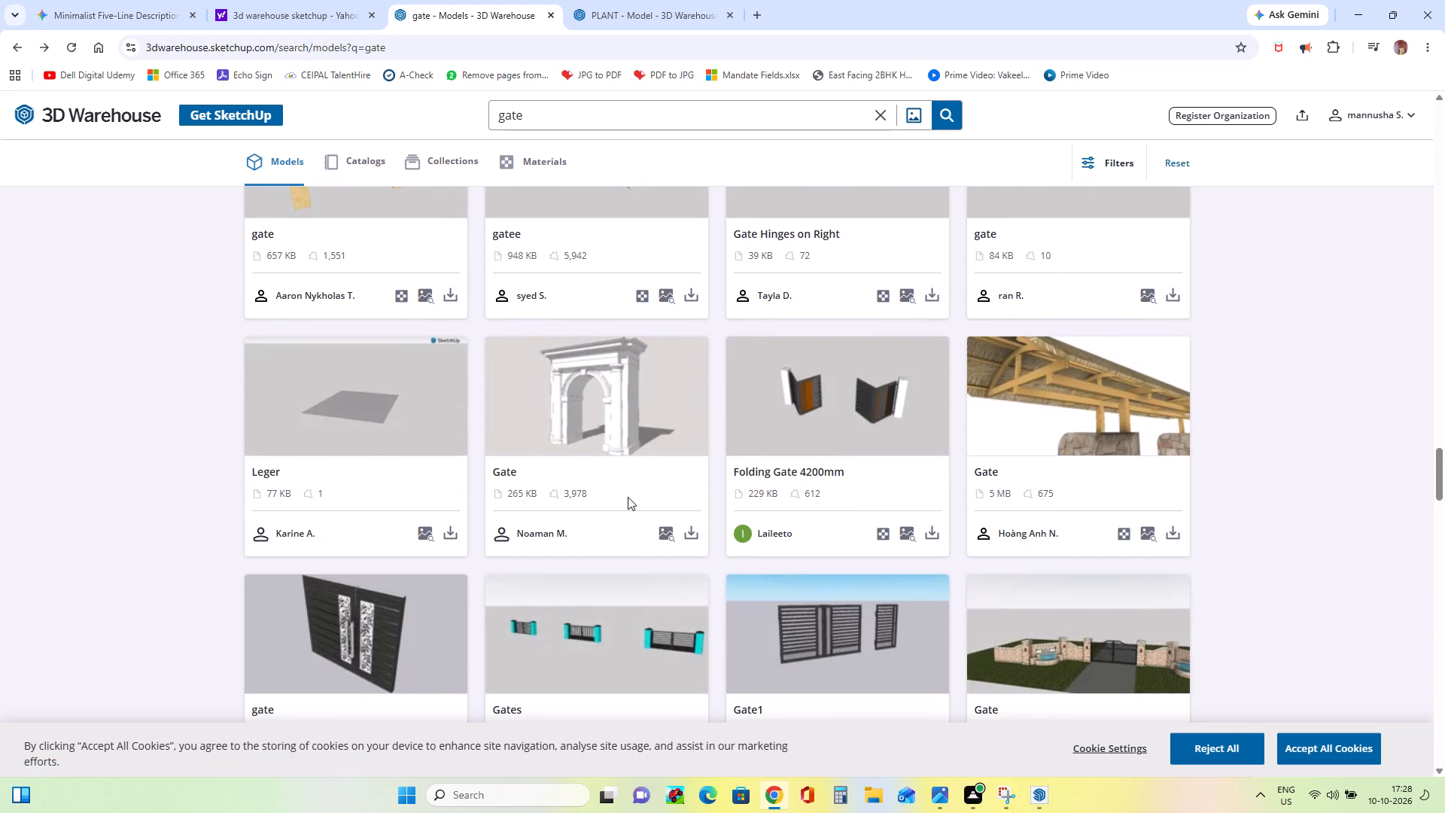
scroll(628, 497, "down", 2)
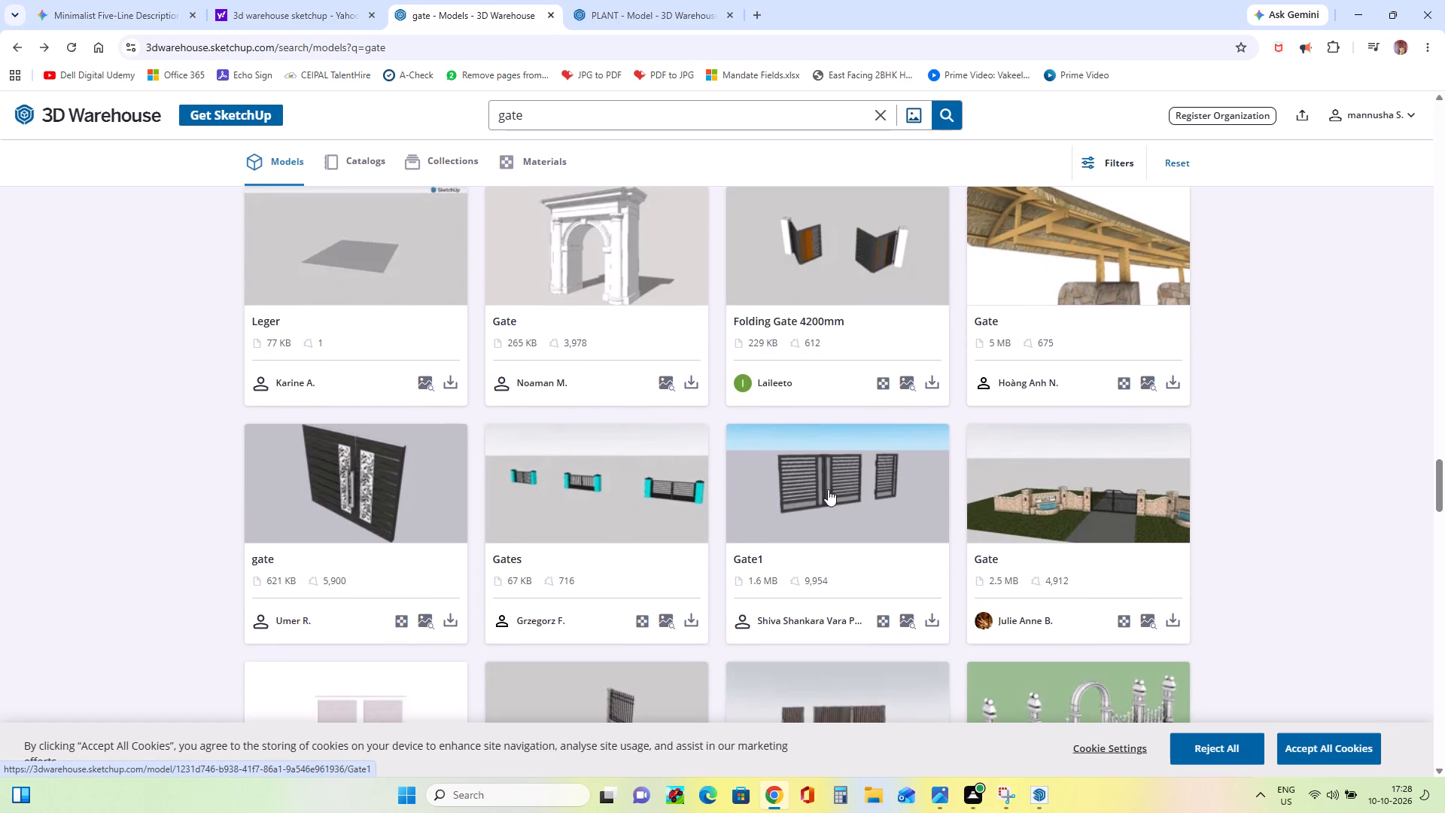
scroll(828, 489, "down", 2)
Open the page of the GATE model with vertical brown slats to examine it, and return to the search results.
left_click(861, 586)
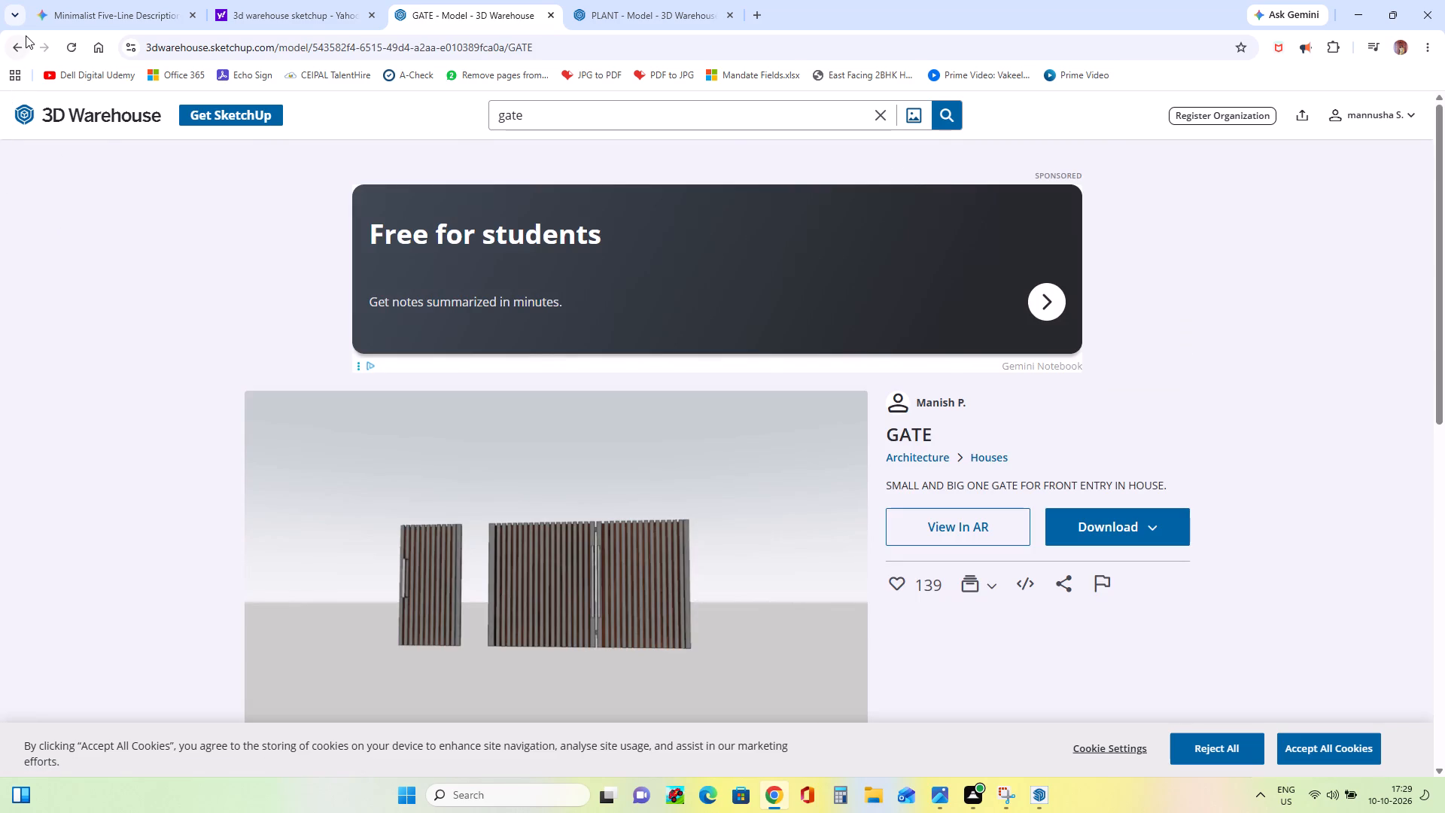
left_click(18, 50)
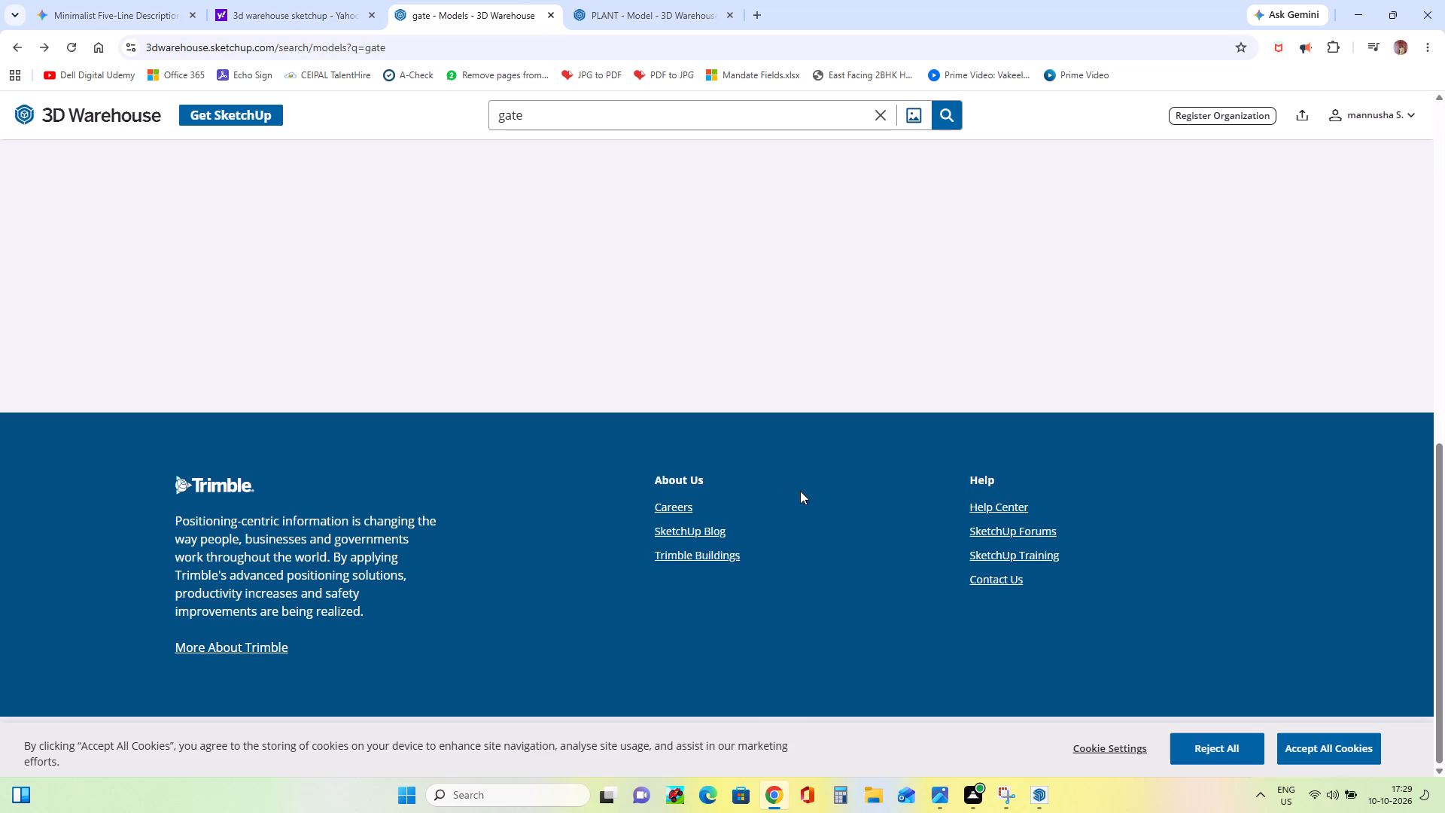
Open the Gate1 model with the dark horizontal-slat double gate and small side gate, and request its download.
left_click(840, 329)
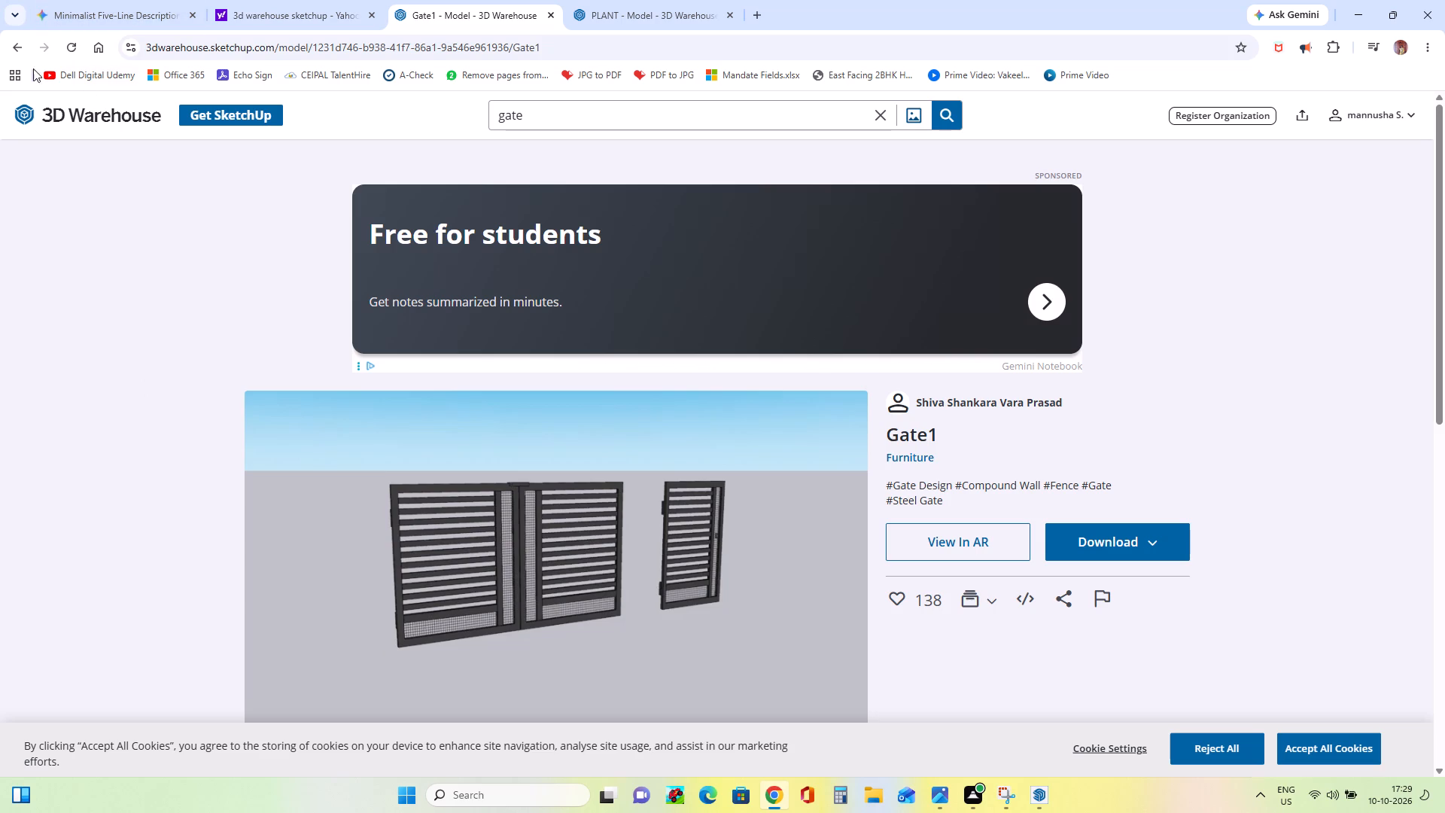
left_click(1159, 537)
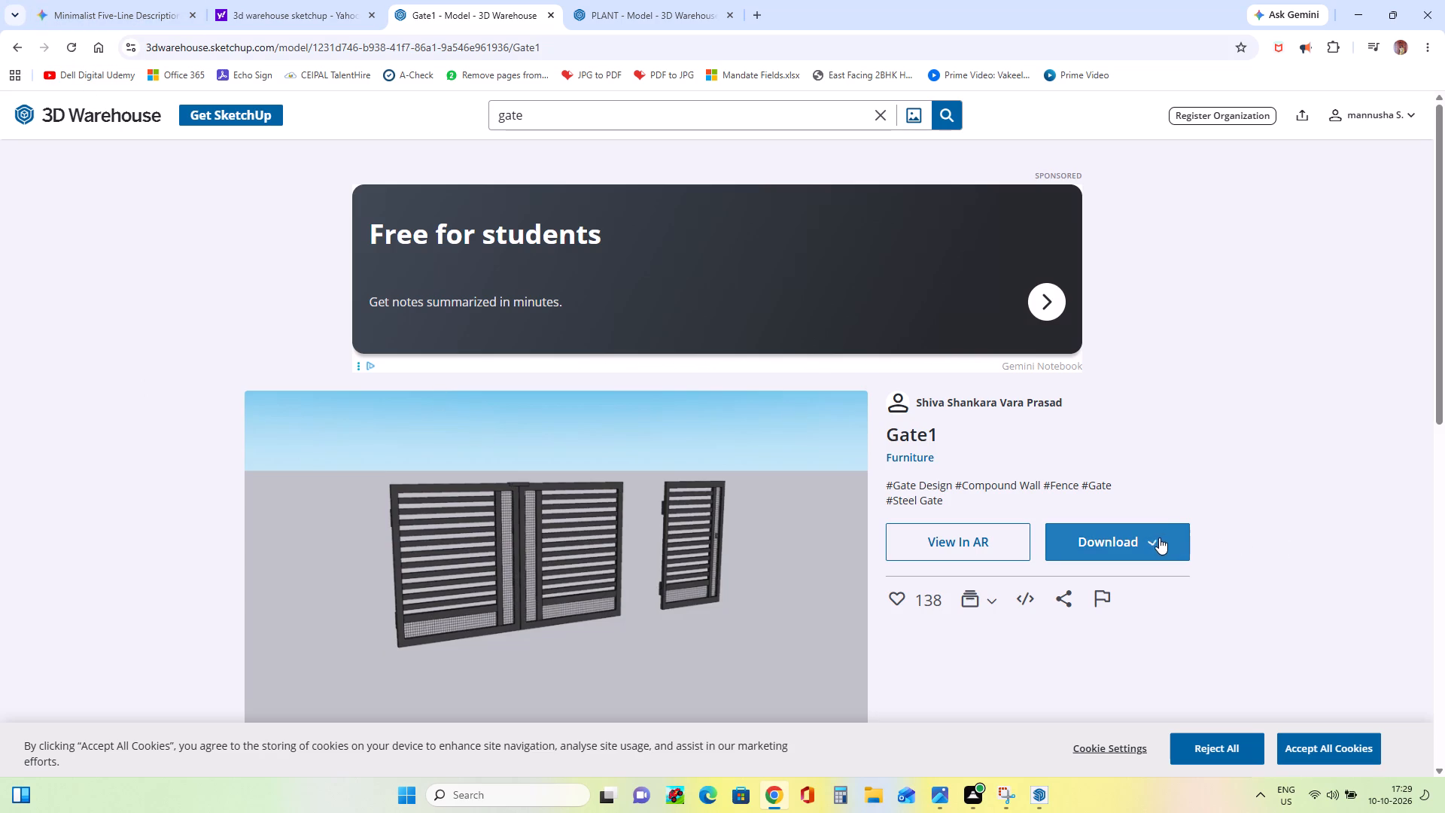
left_click(1165, 574)
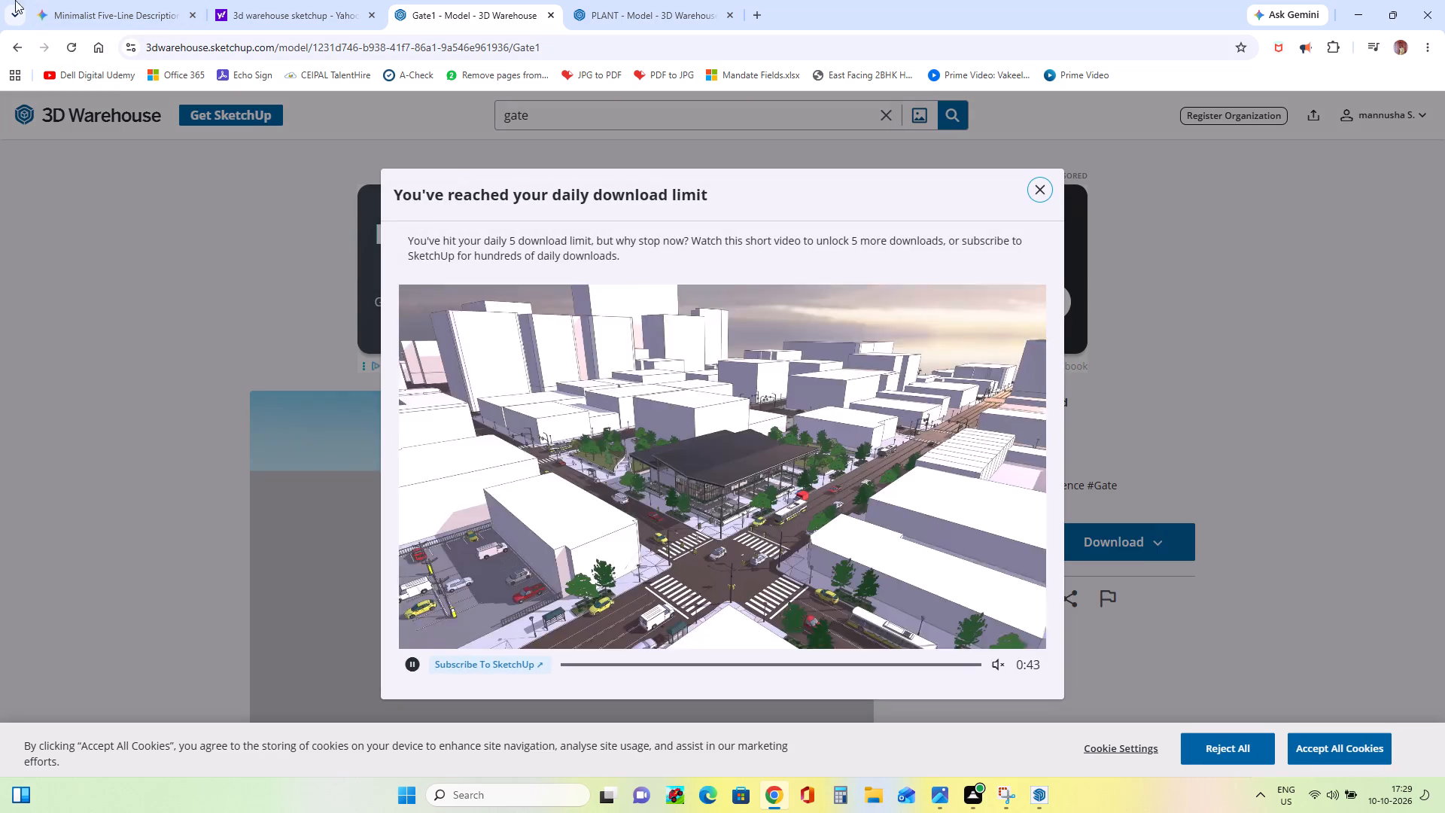
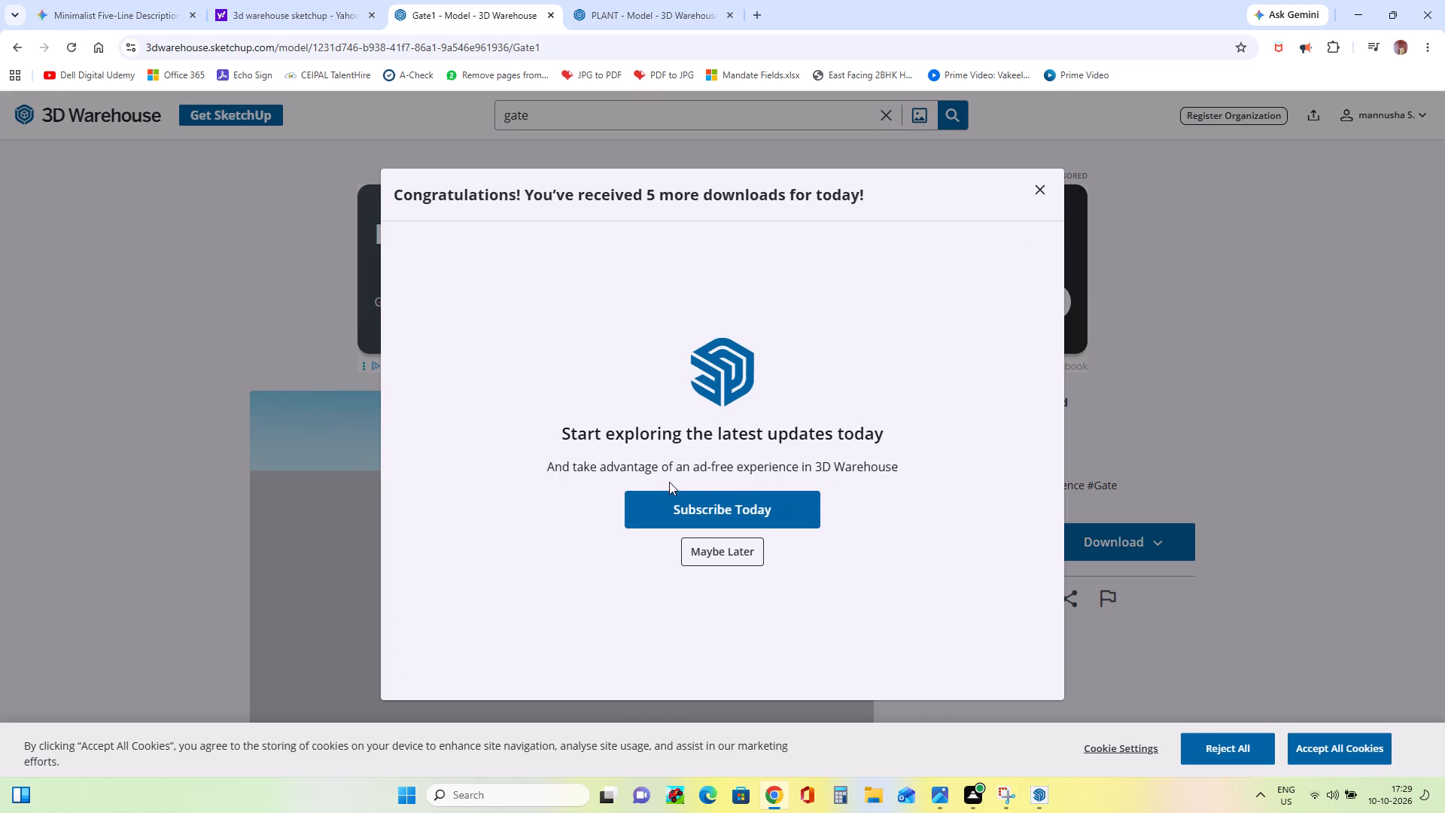
Dismiss the subscription offer and download the Gate1 model as a SketchUp file.
left_click(1045, 189)
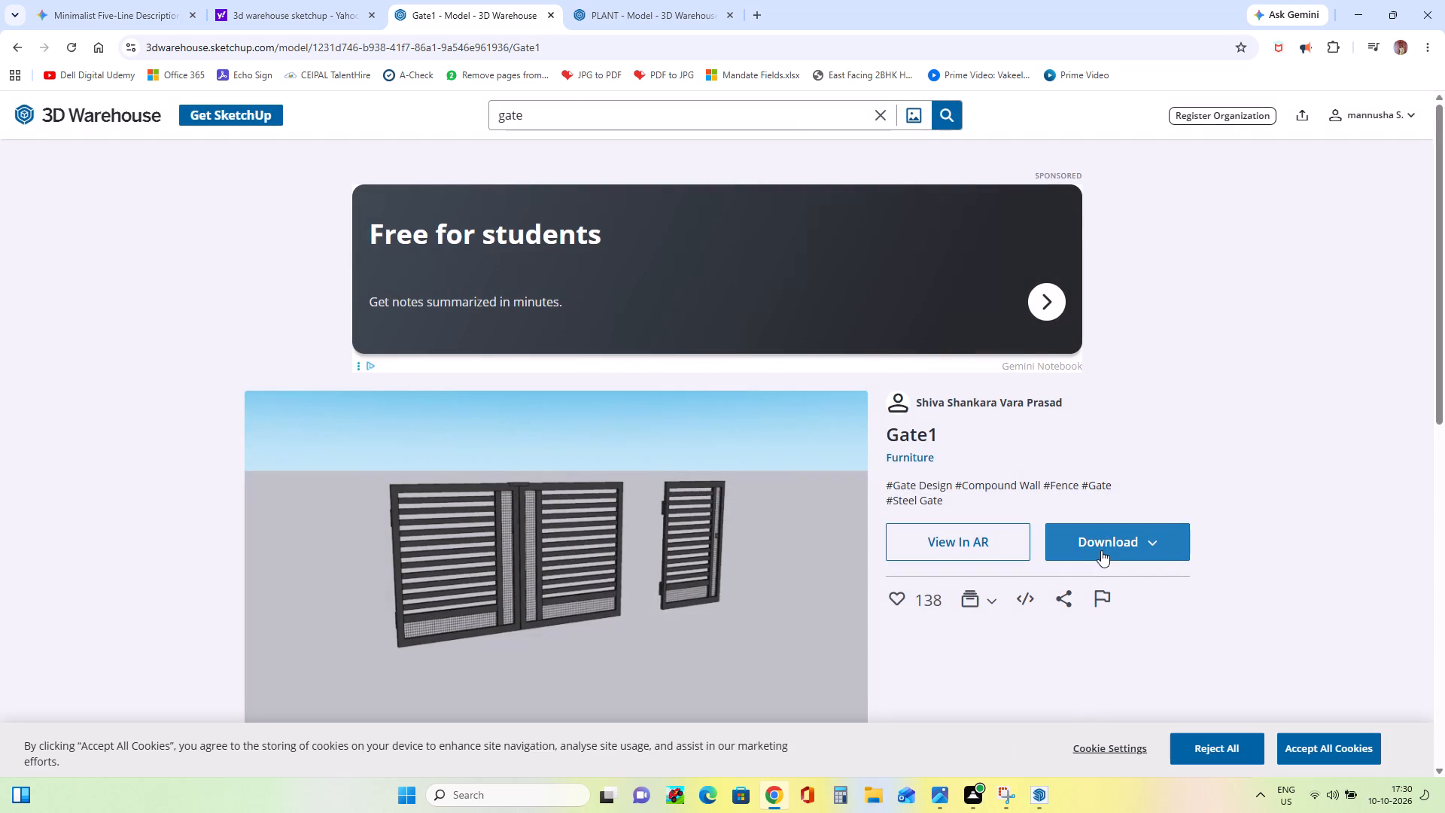
left_click(1109, 537)
left_click(1121, 587)
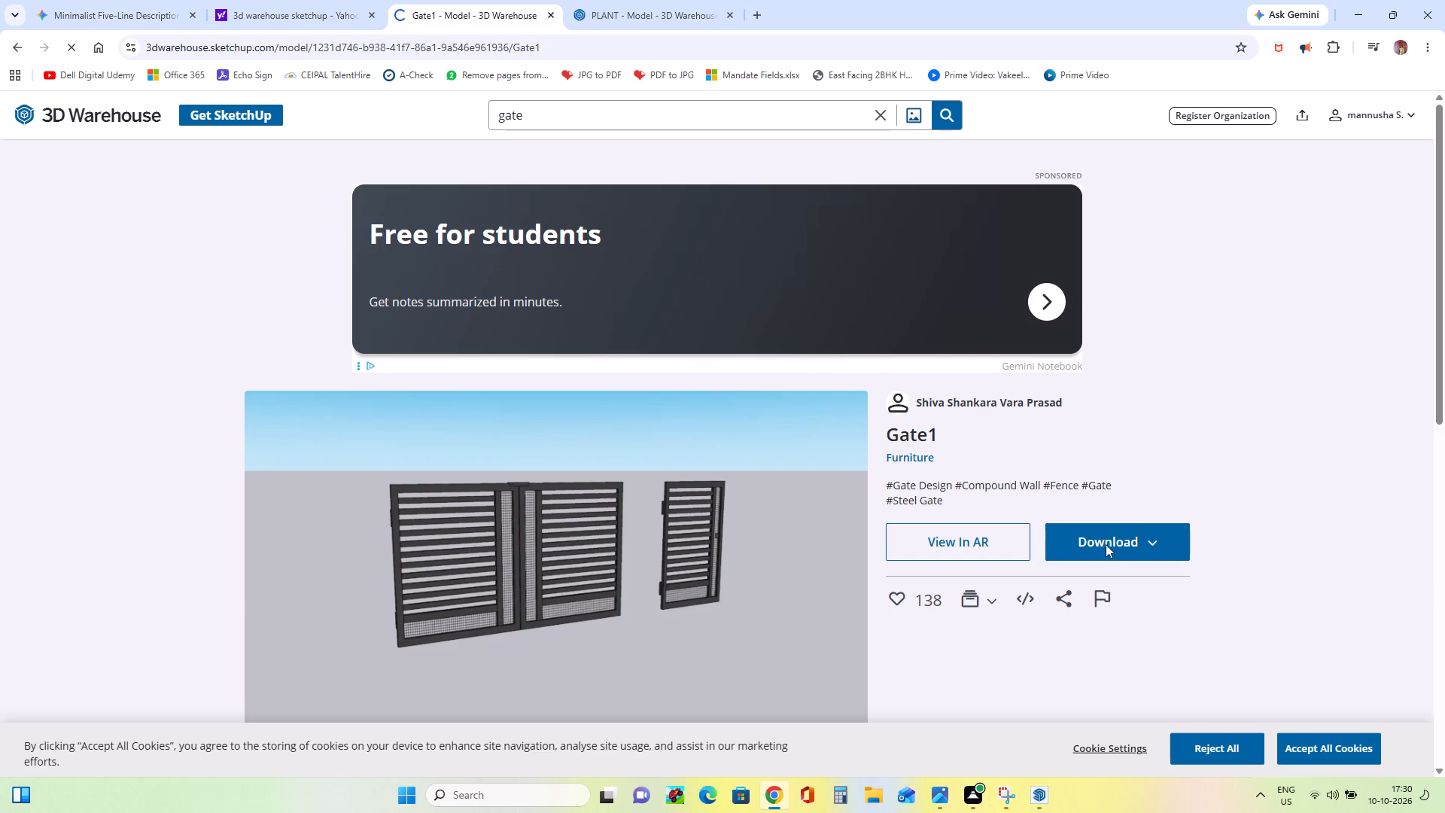
scroll(1063, 671, "down", 1)
scroll(592, 771, "up", 3)
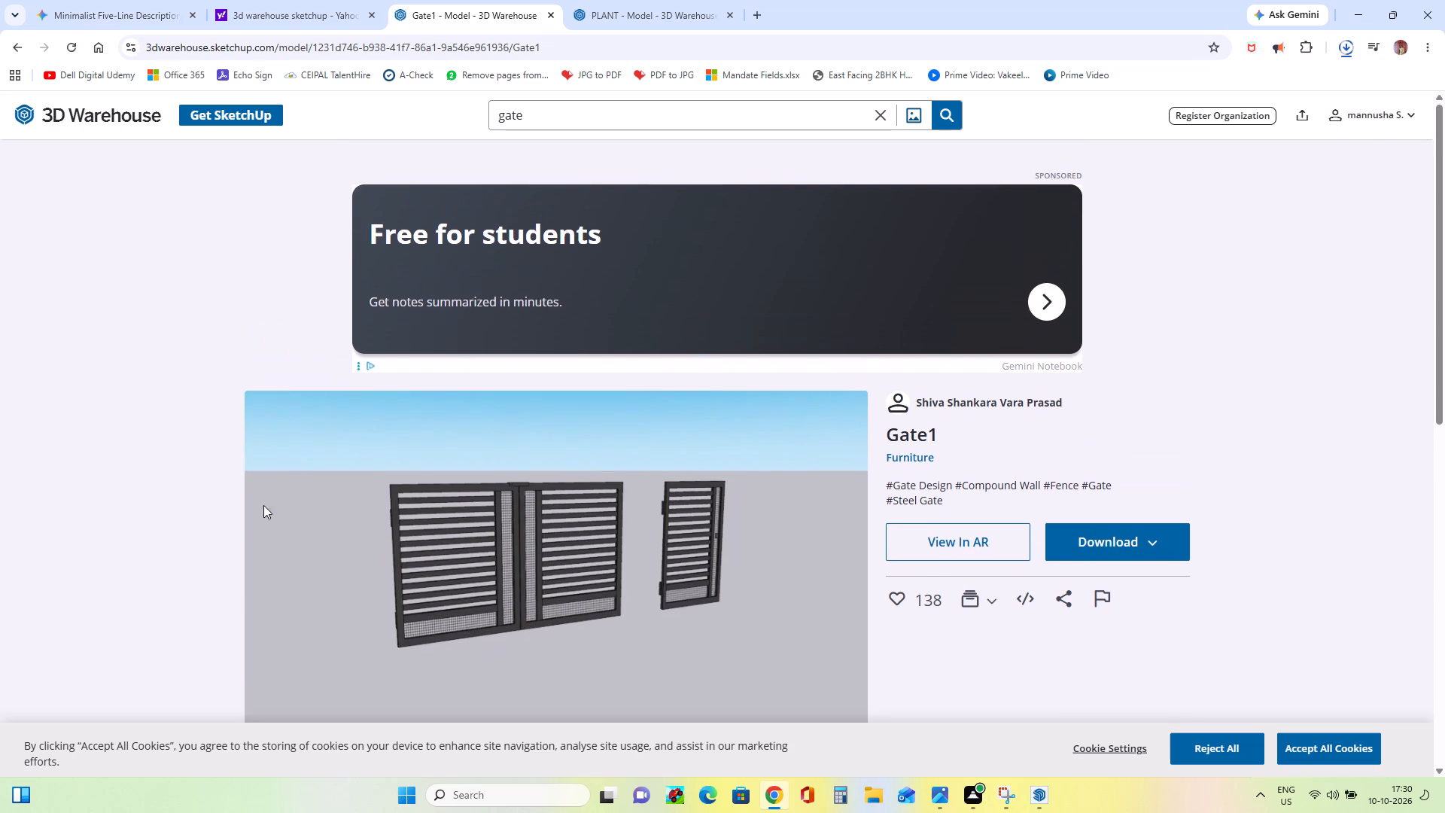
Search 3D Warehouse for wall light models.
left_click(749, 112)
key("BackSpace")
key("BackSpace")
key("BackSpace")
key("BackSpace")
type("wall")
key("space")
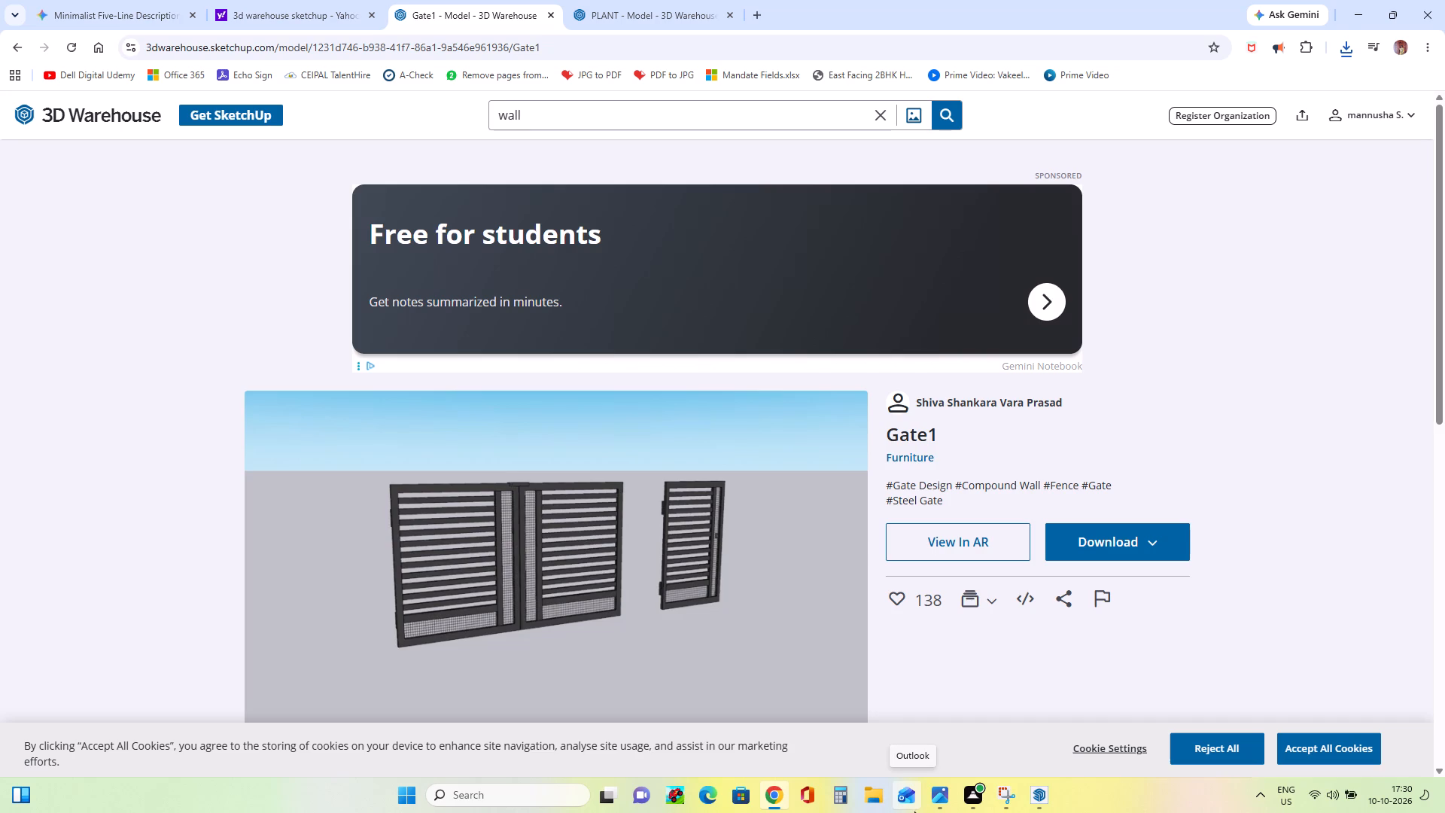
type("li")
type("ght")
key("Return")
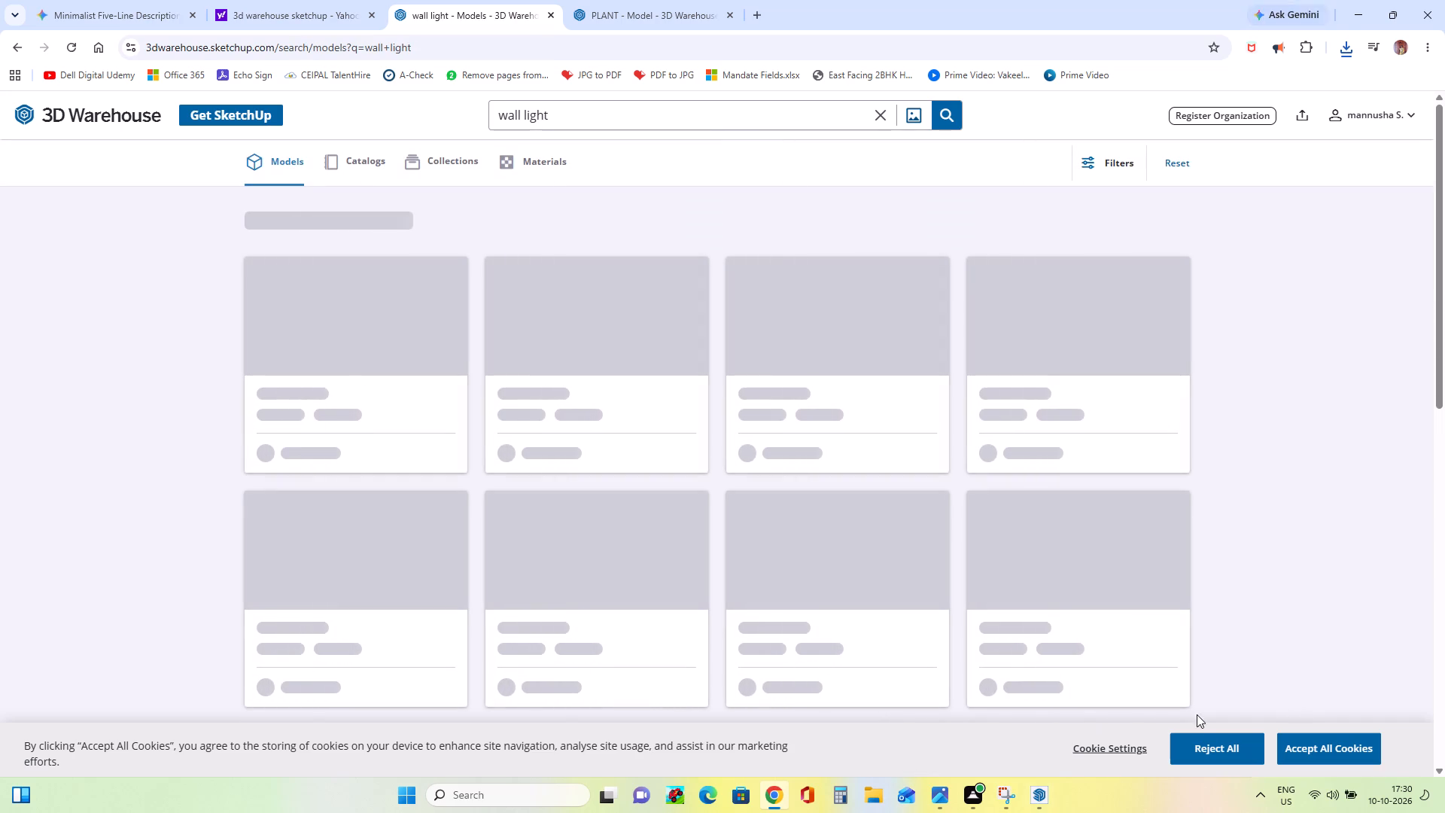
Switch to SketchUp, import the Component file from the Downloads folder and place the gate on open ground beside the house.
left_click(1039, 810)
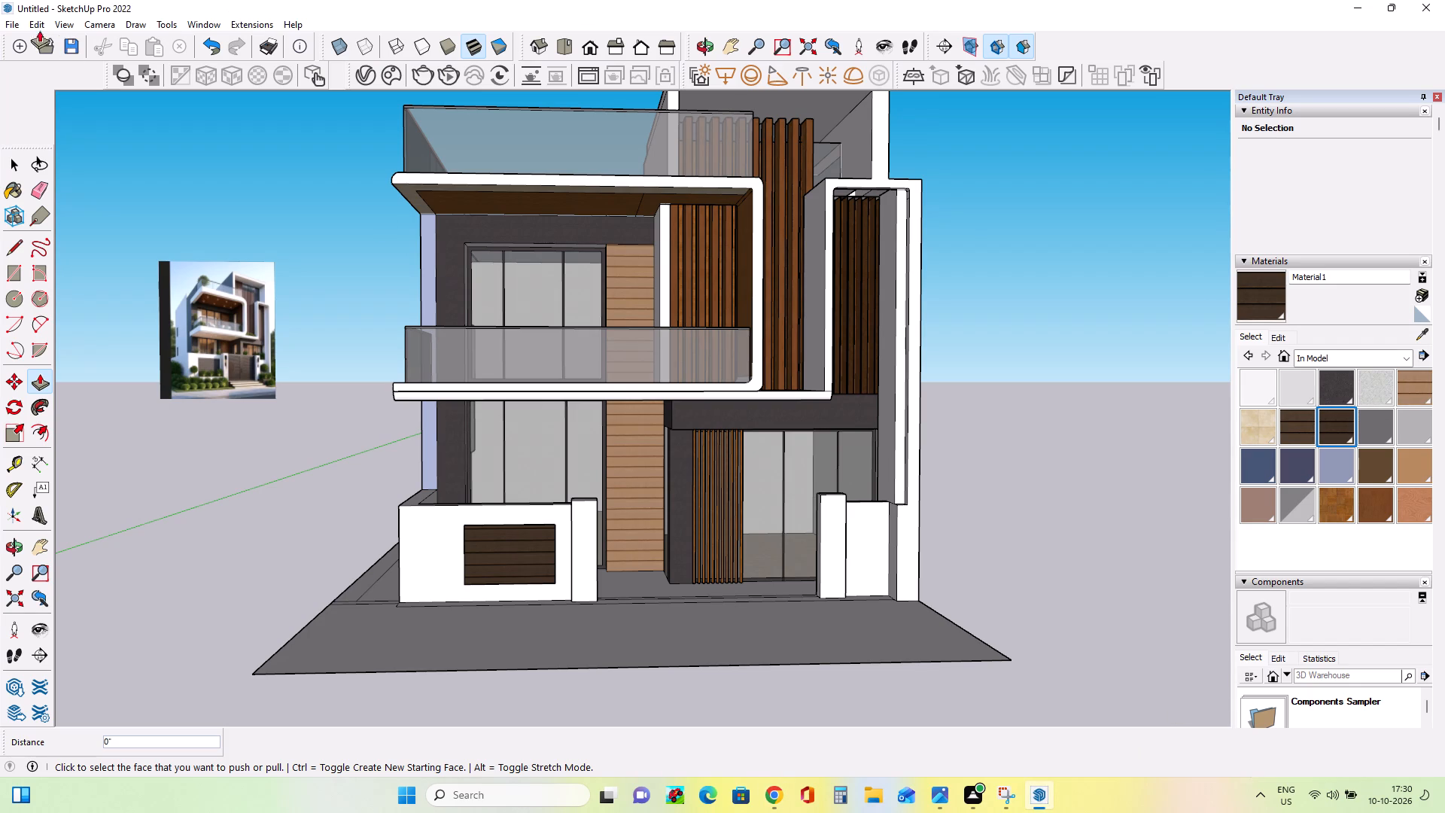
left_click(8, 22)
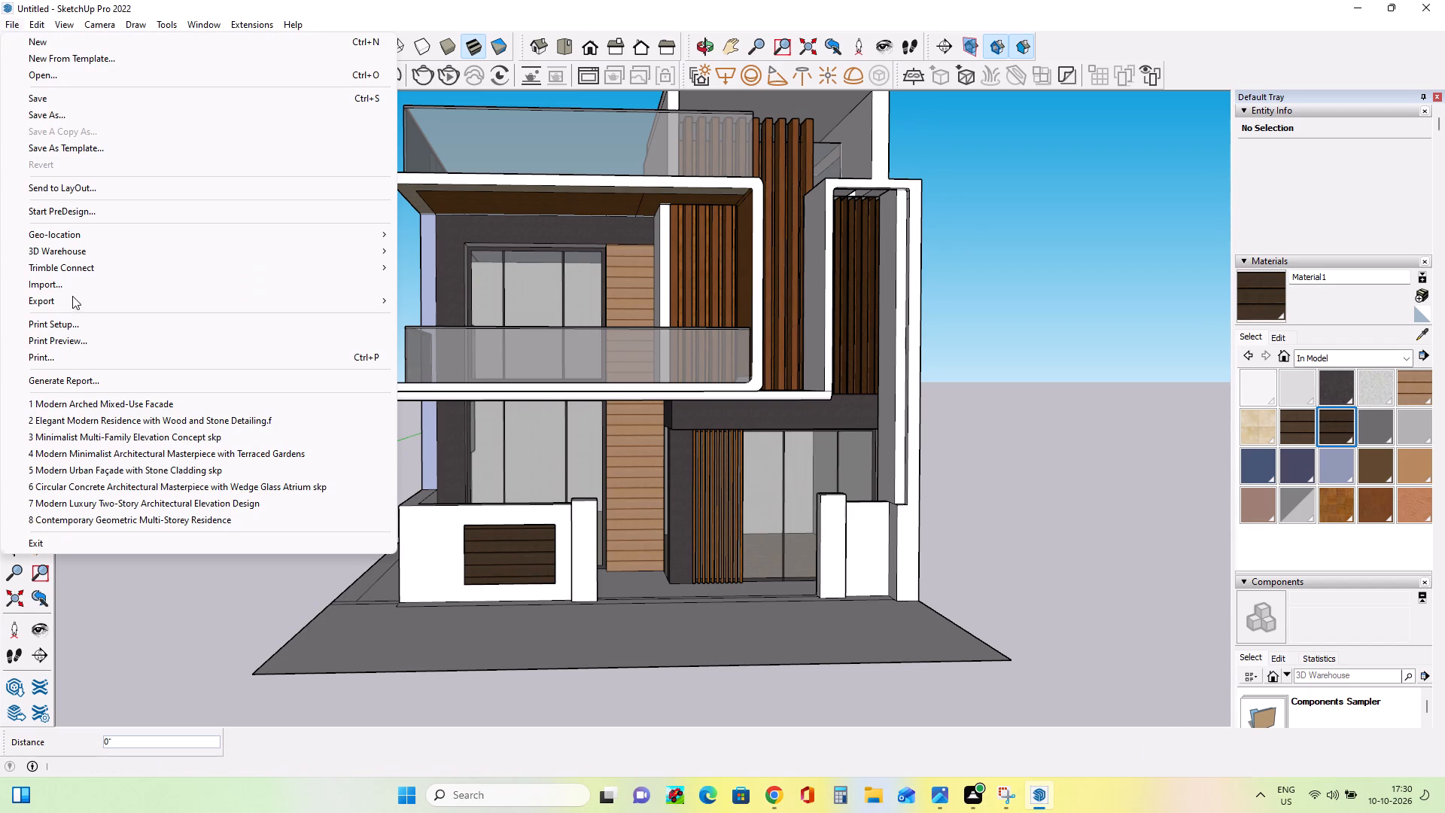
left_click(76, 287)
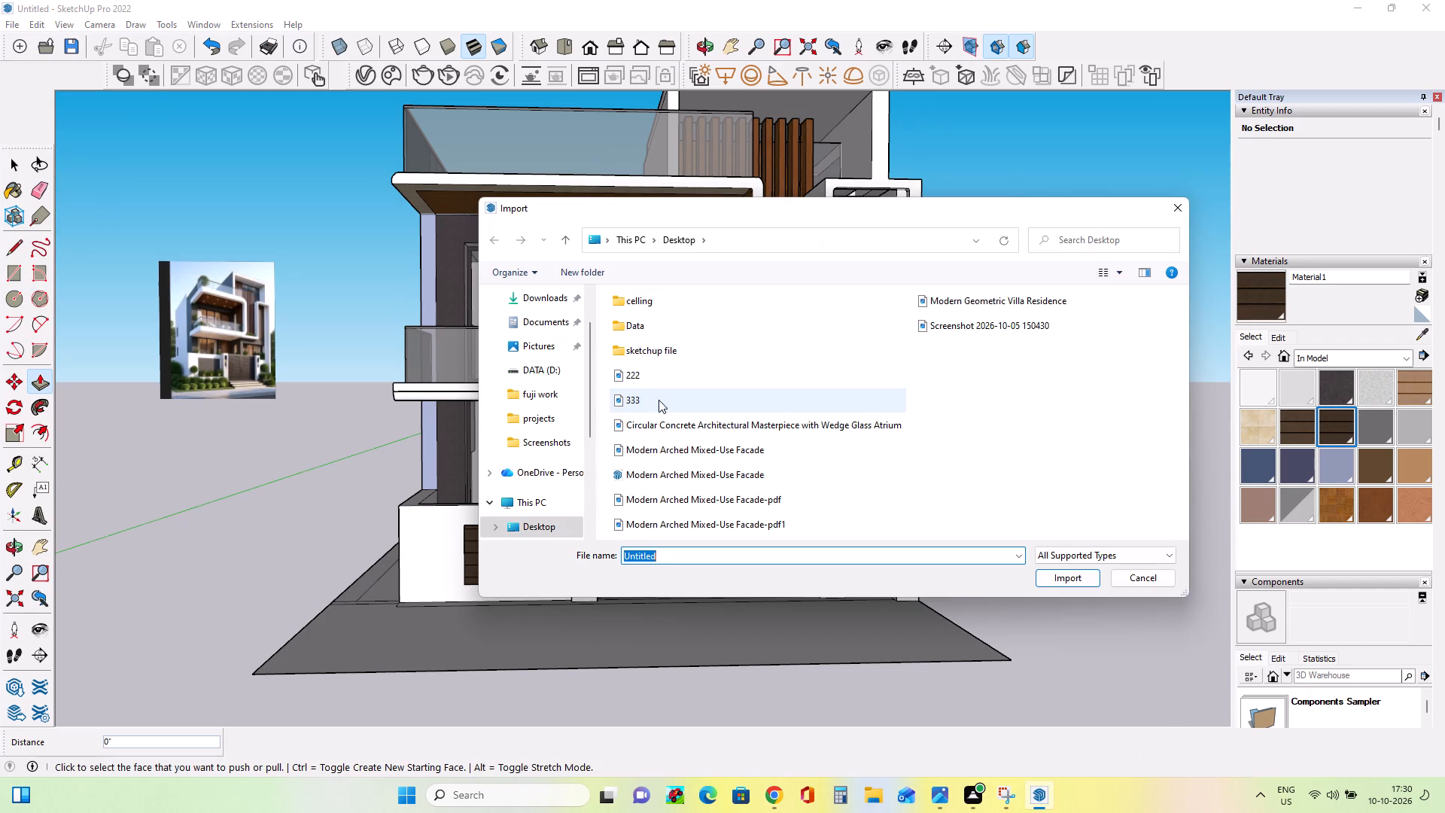
scroll(545, 476, "down", 3)
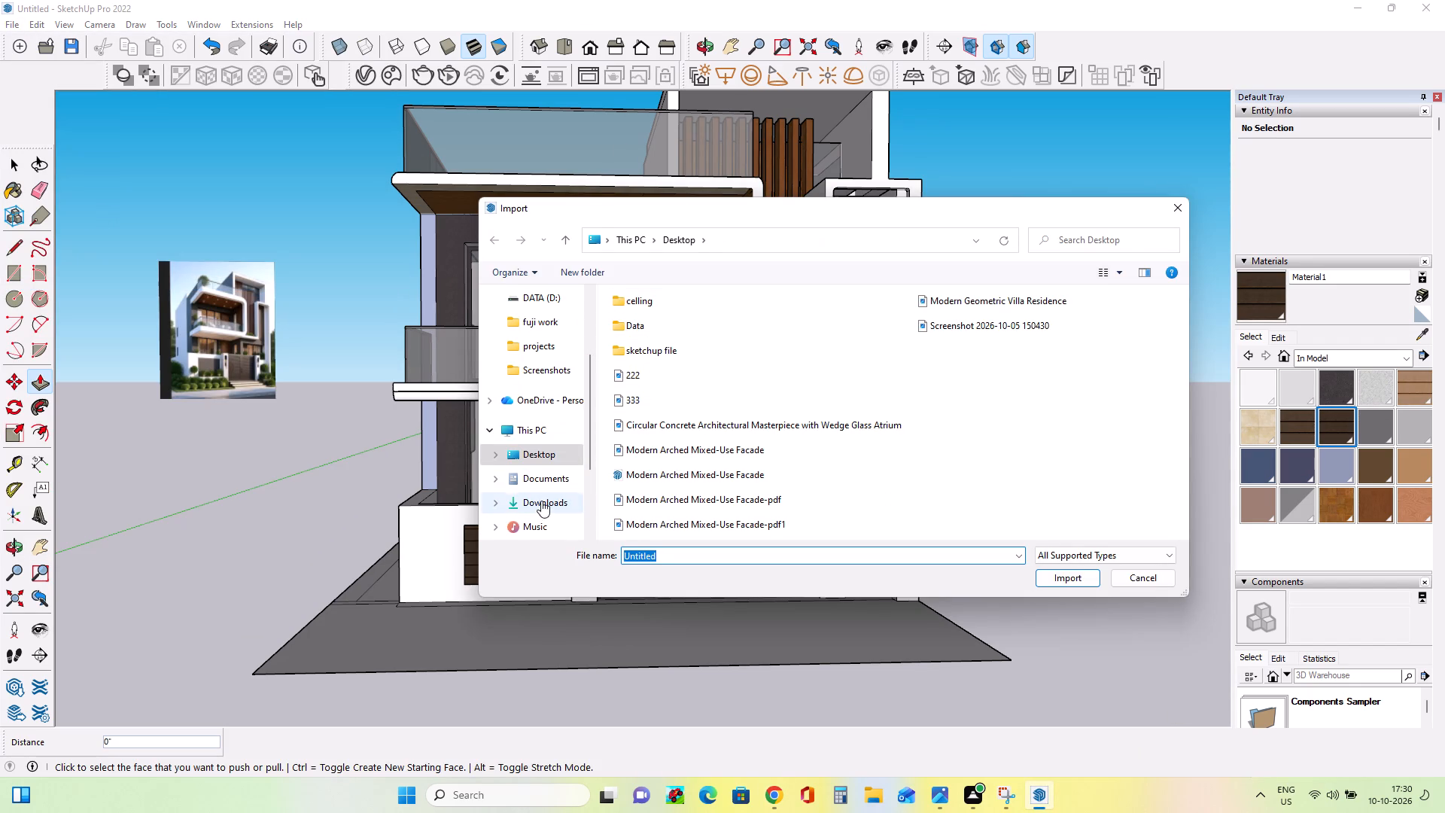
left_click(541, 505)
left_click(640, 344)
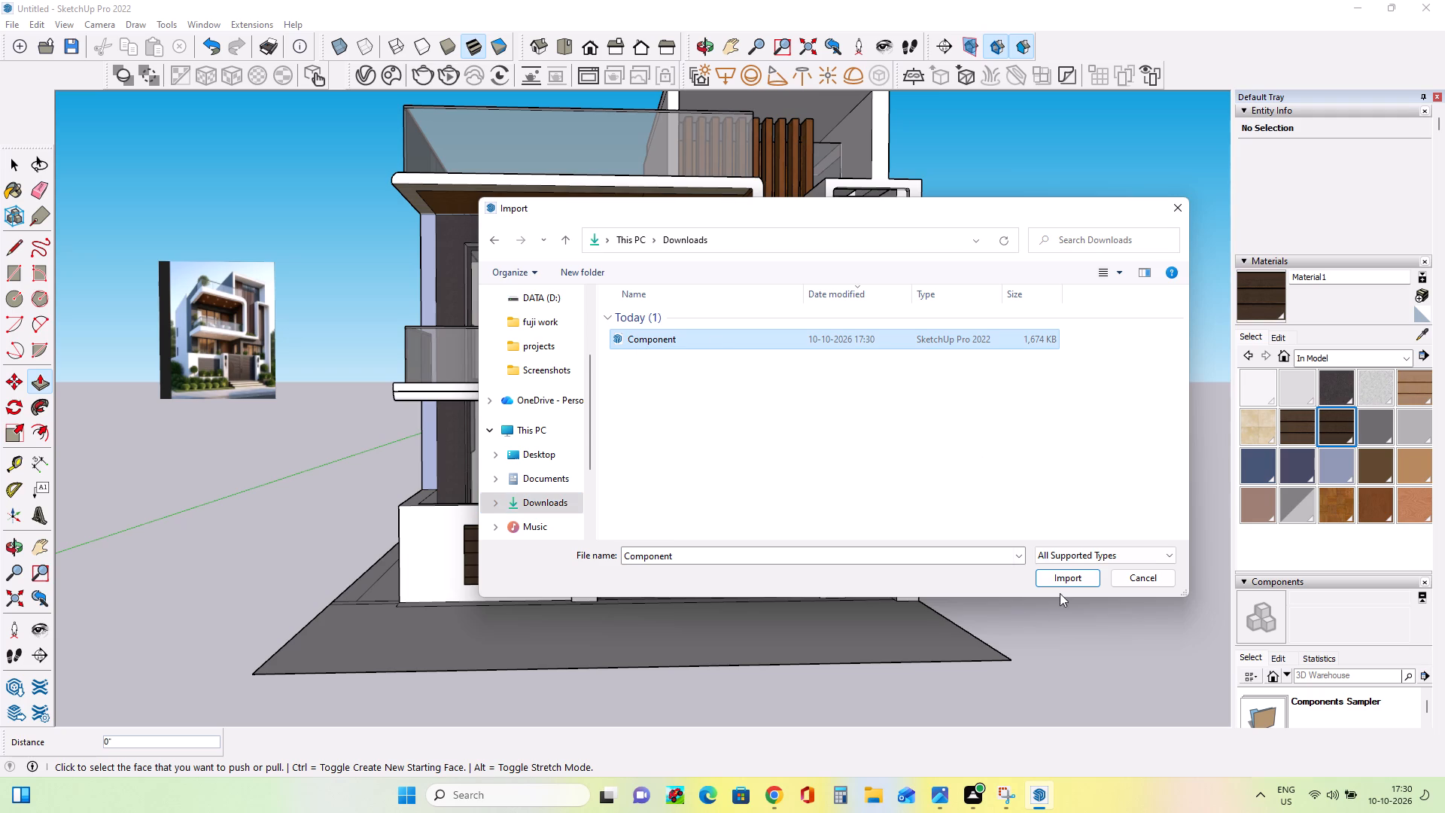
left_click(1080, 577)
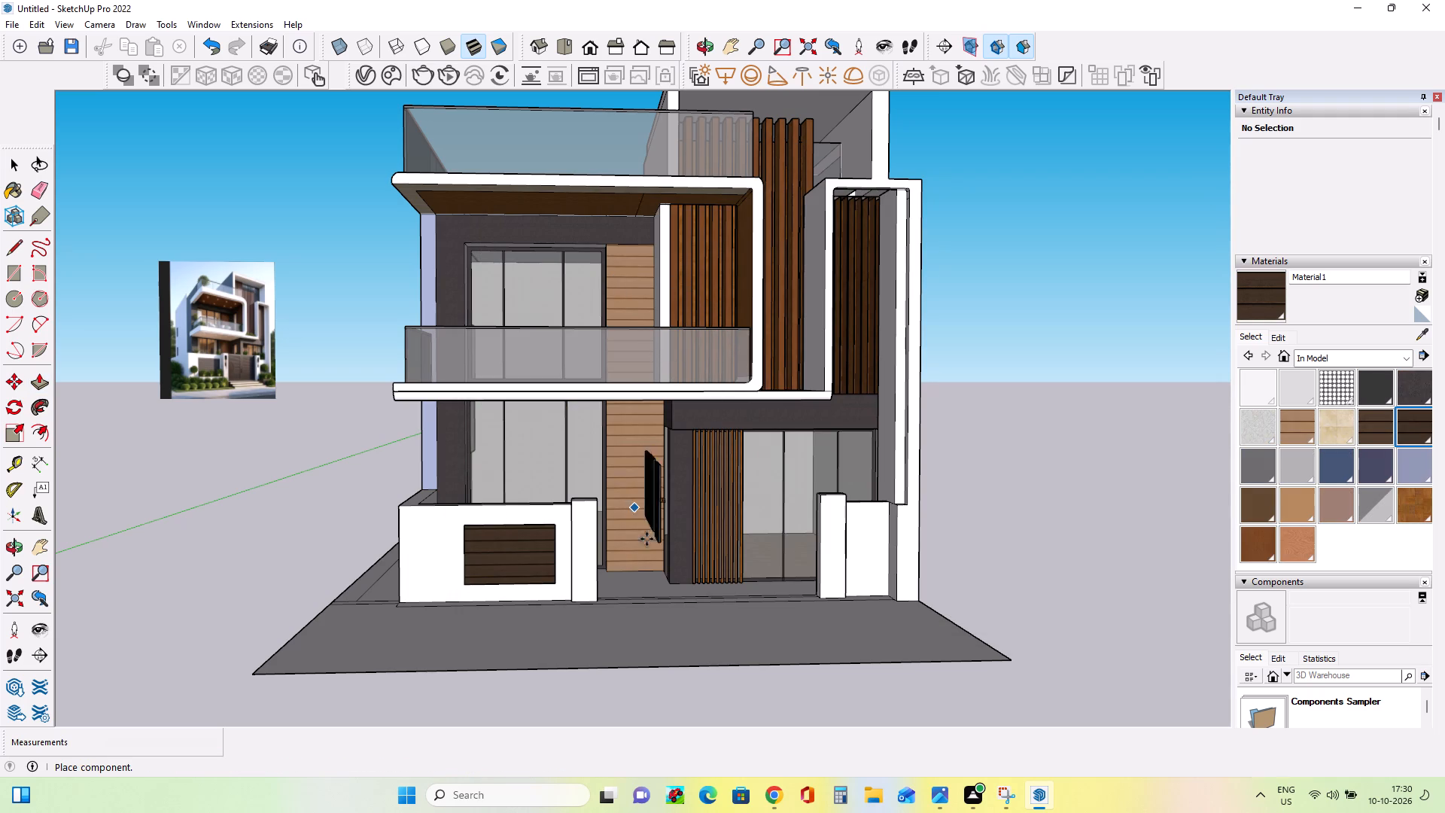
scroll(874, 473, "down", 6)
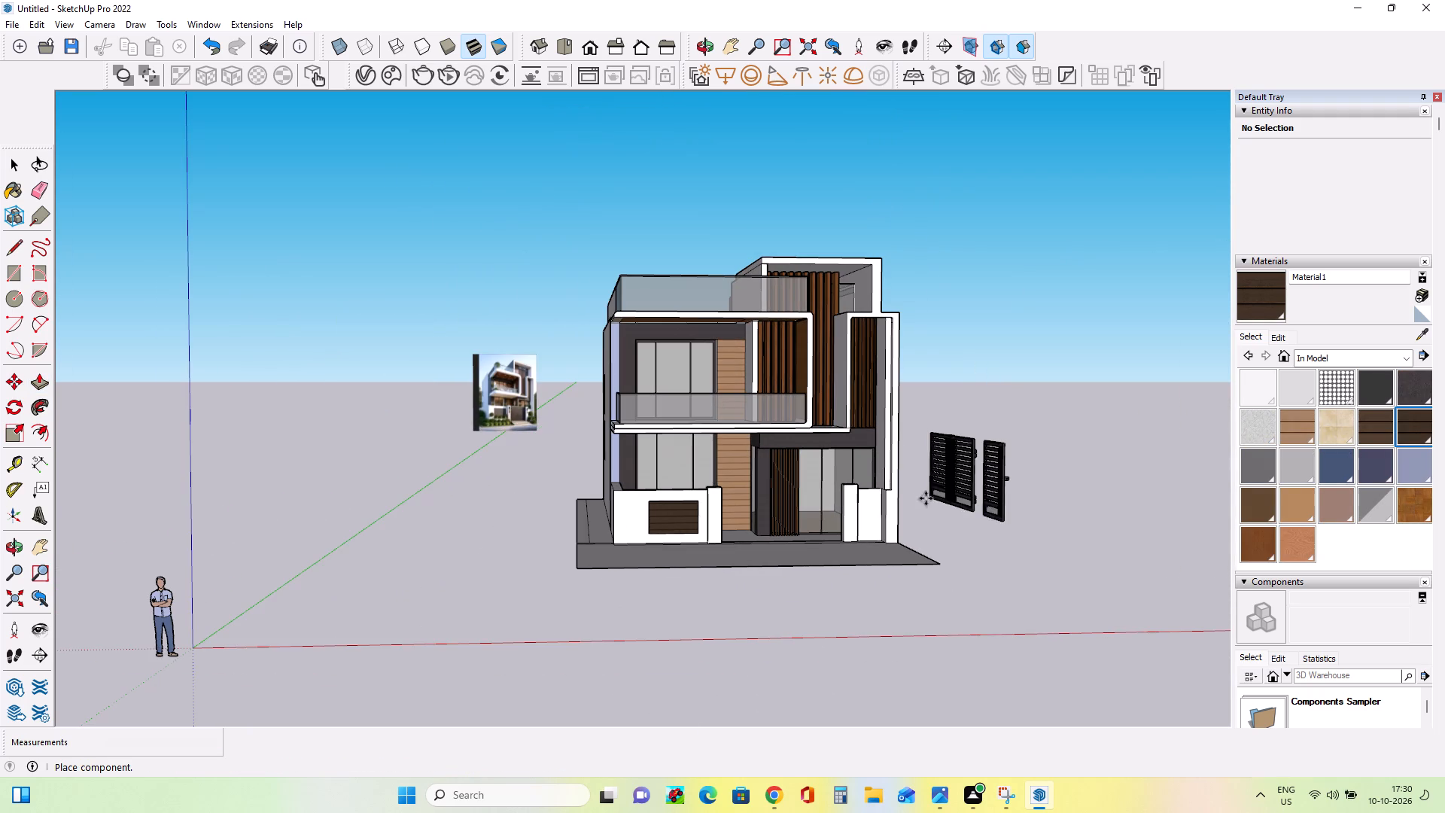
left_click(935, 504)
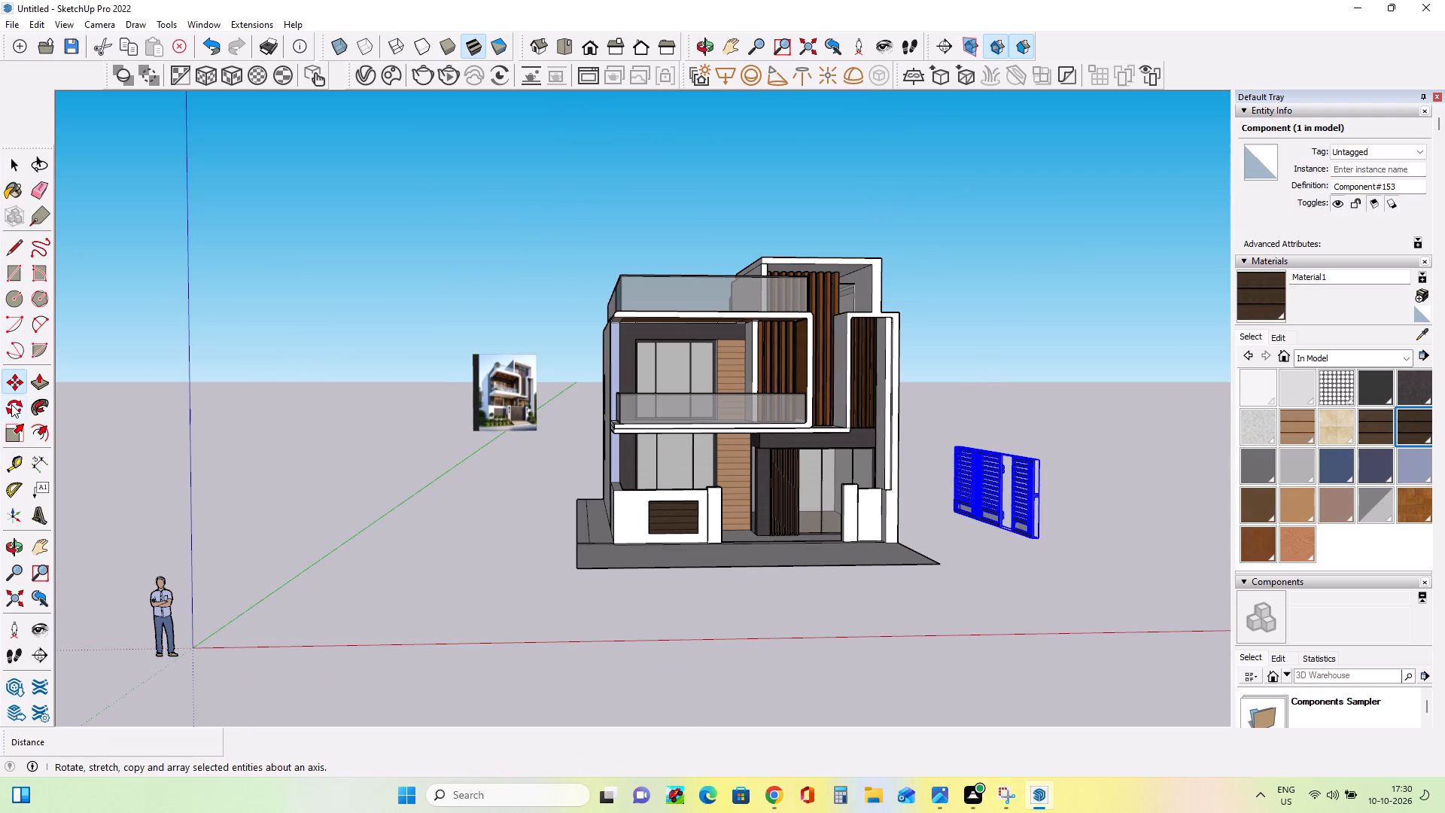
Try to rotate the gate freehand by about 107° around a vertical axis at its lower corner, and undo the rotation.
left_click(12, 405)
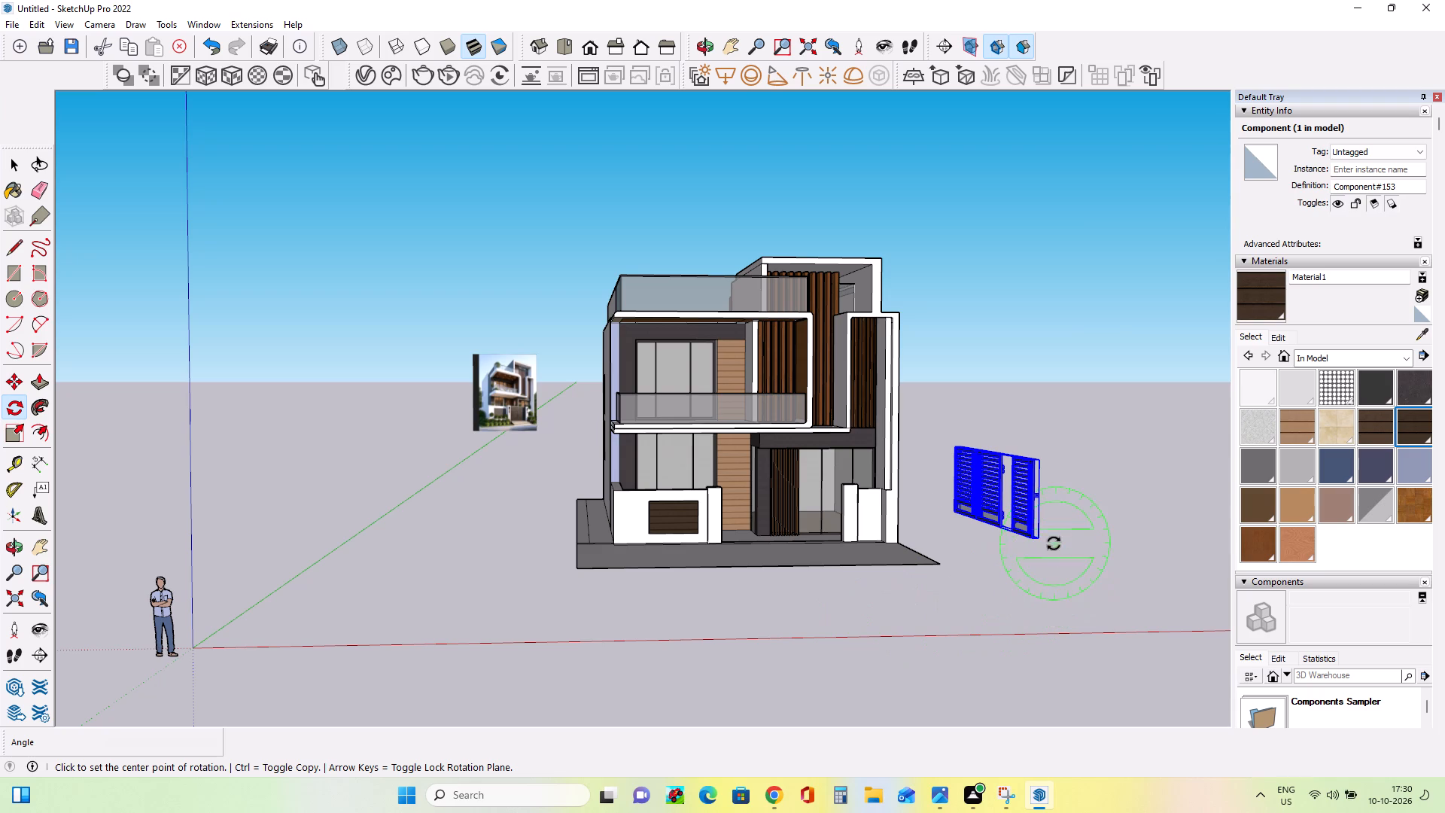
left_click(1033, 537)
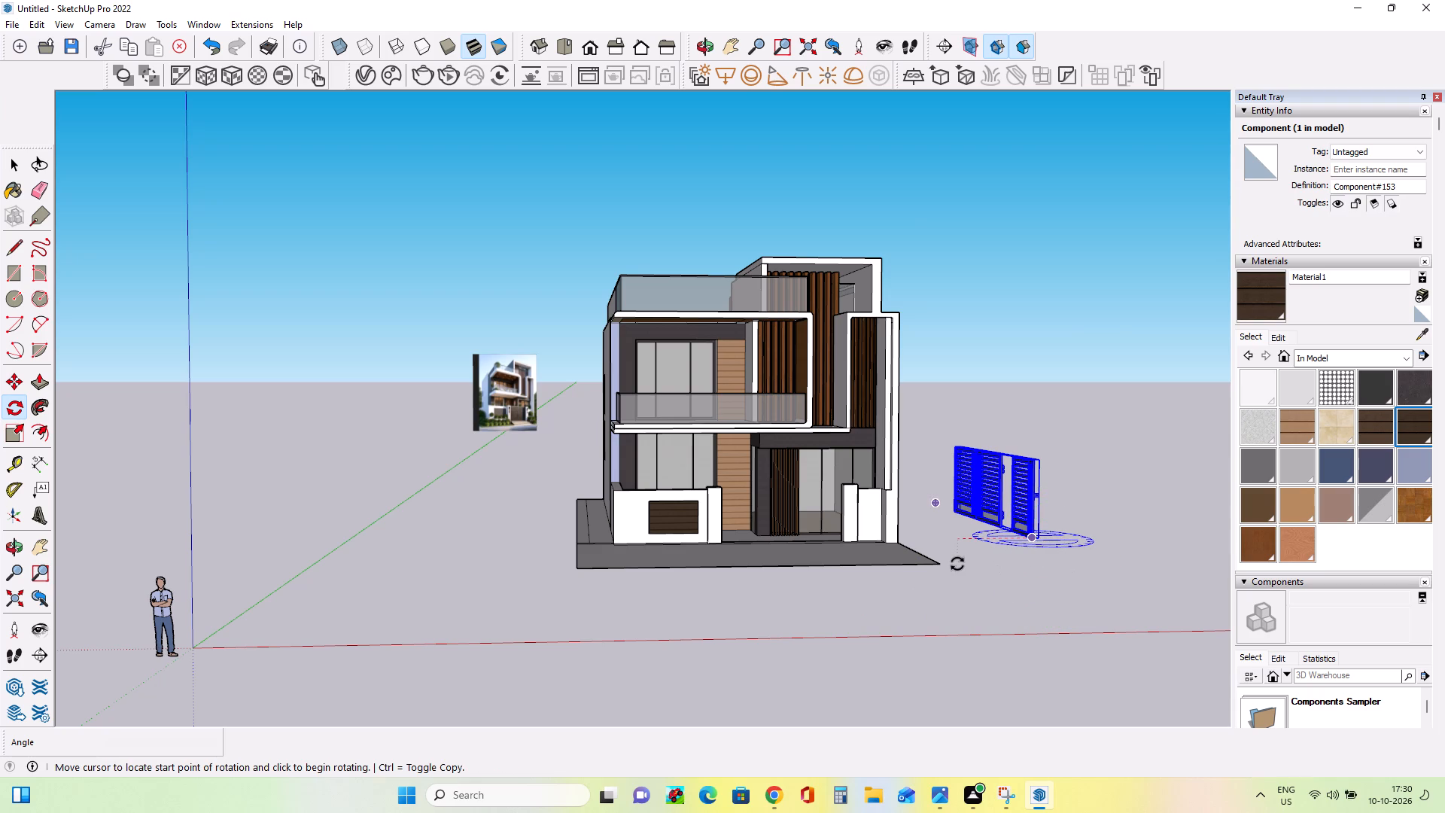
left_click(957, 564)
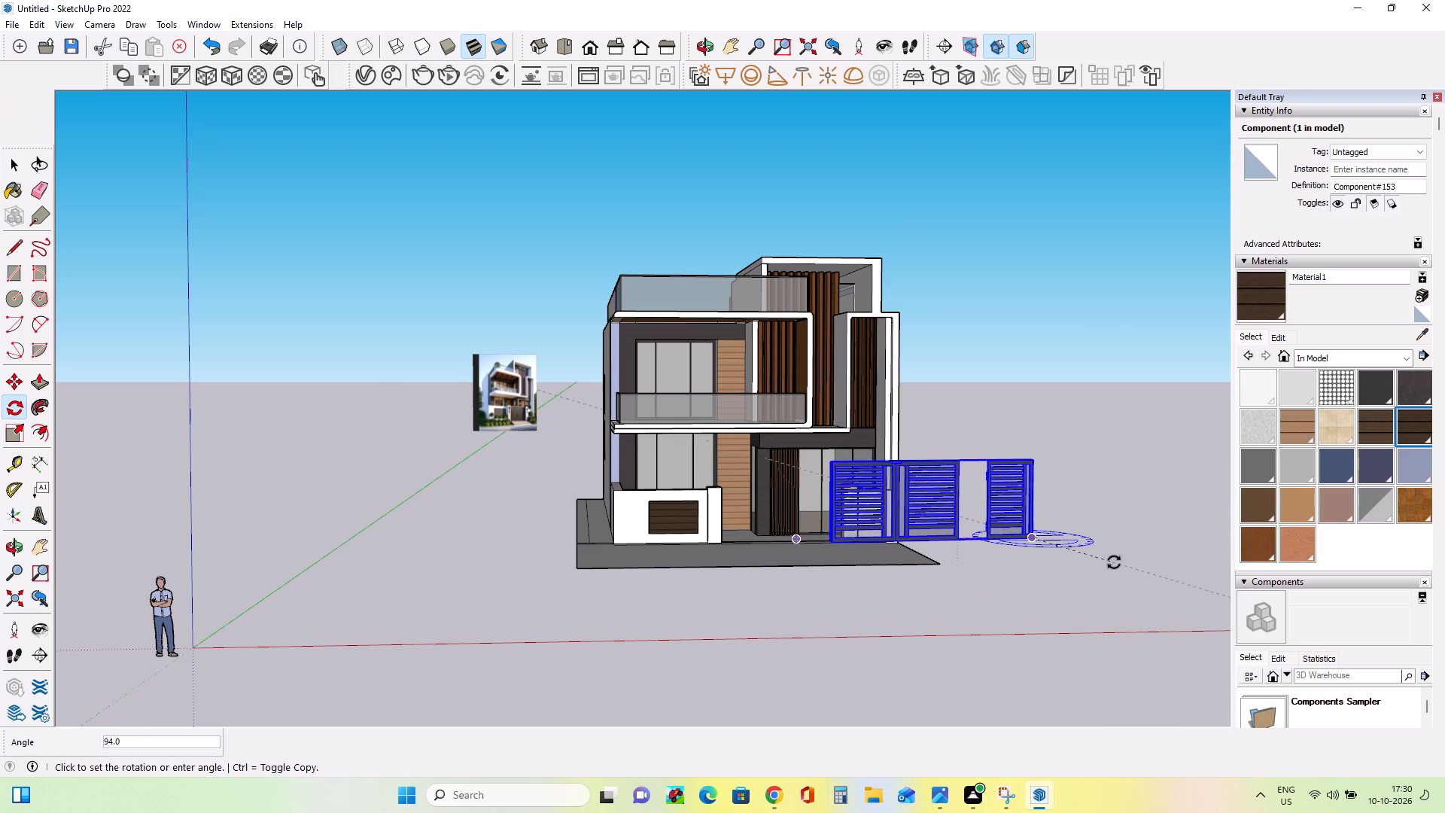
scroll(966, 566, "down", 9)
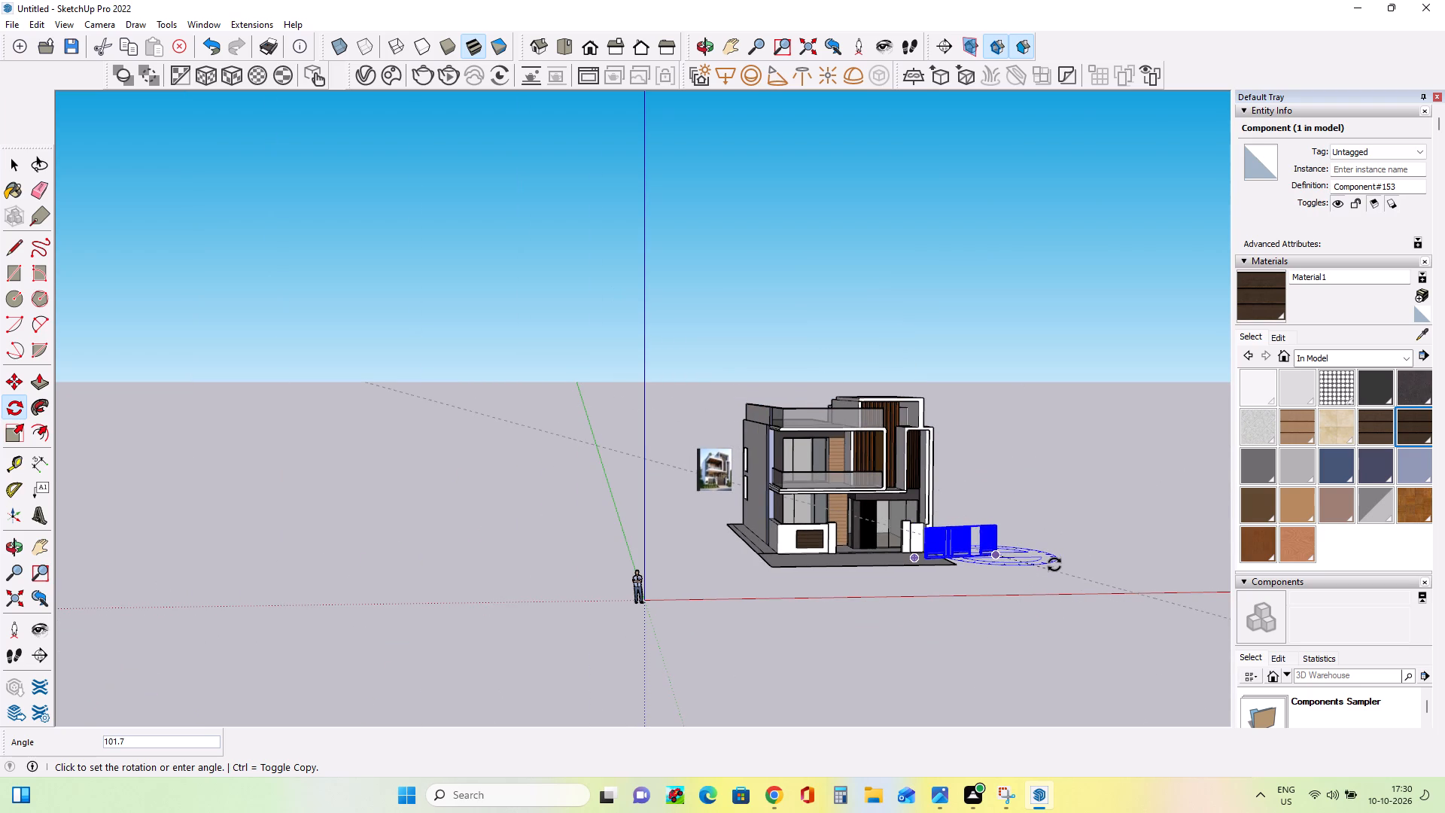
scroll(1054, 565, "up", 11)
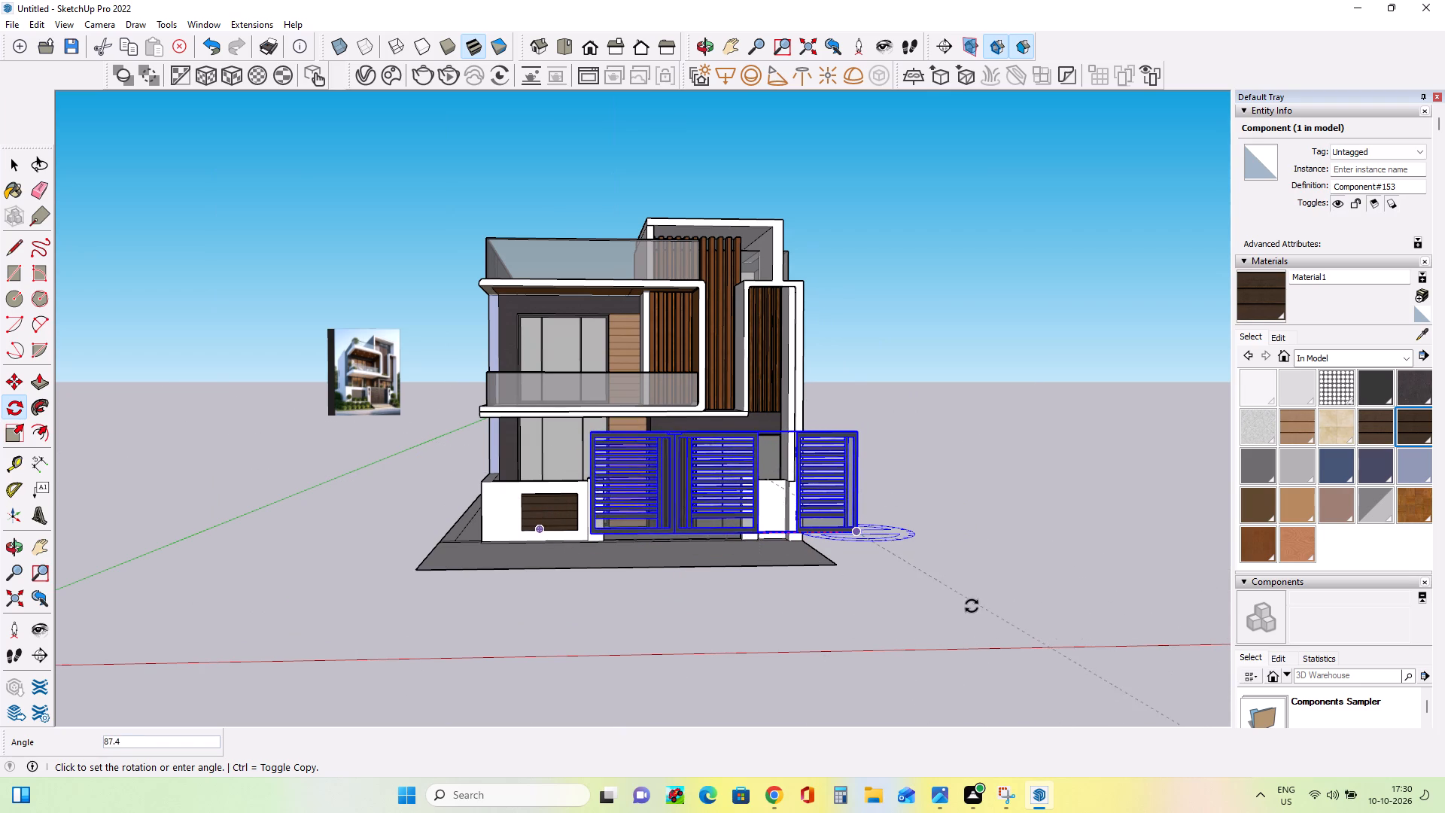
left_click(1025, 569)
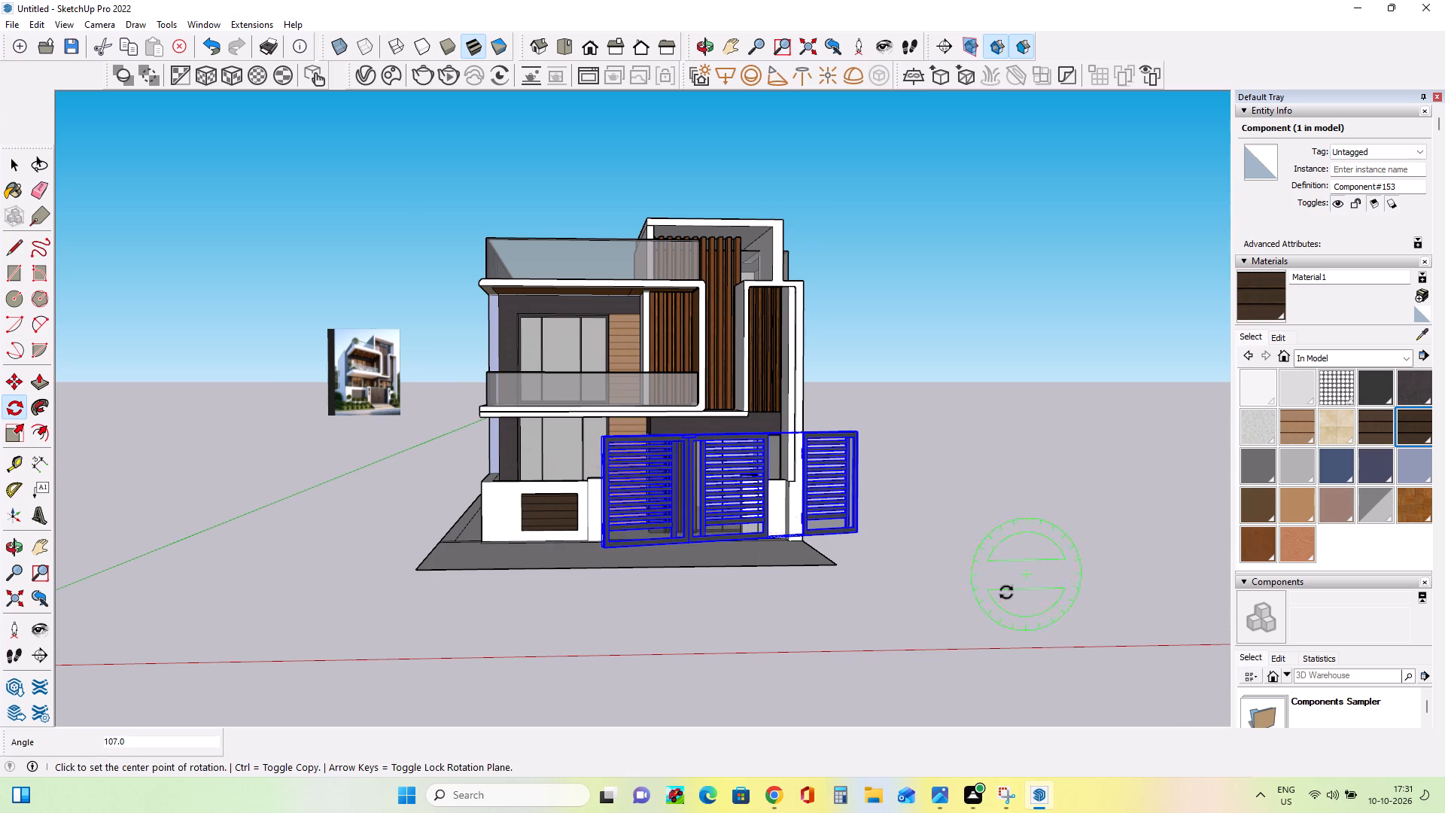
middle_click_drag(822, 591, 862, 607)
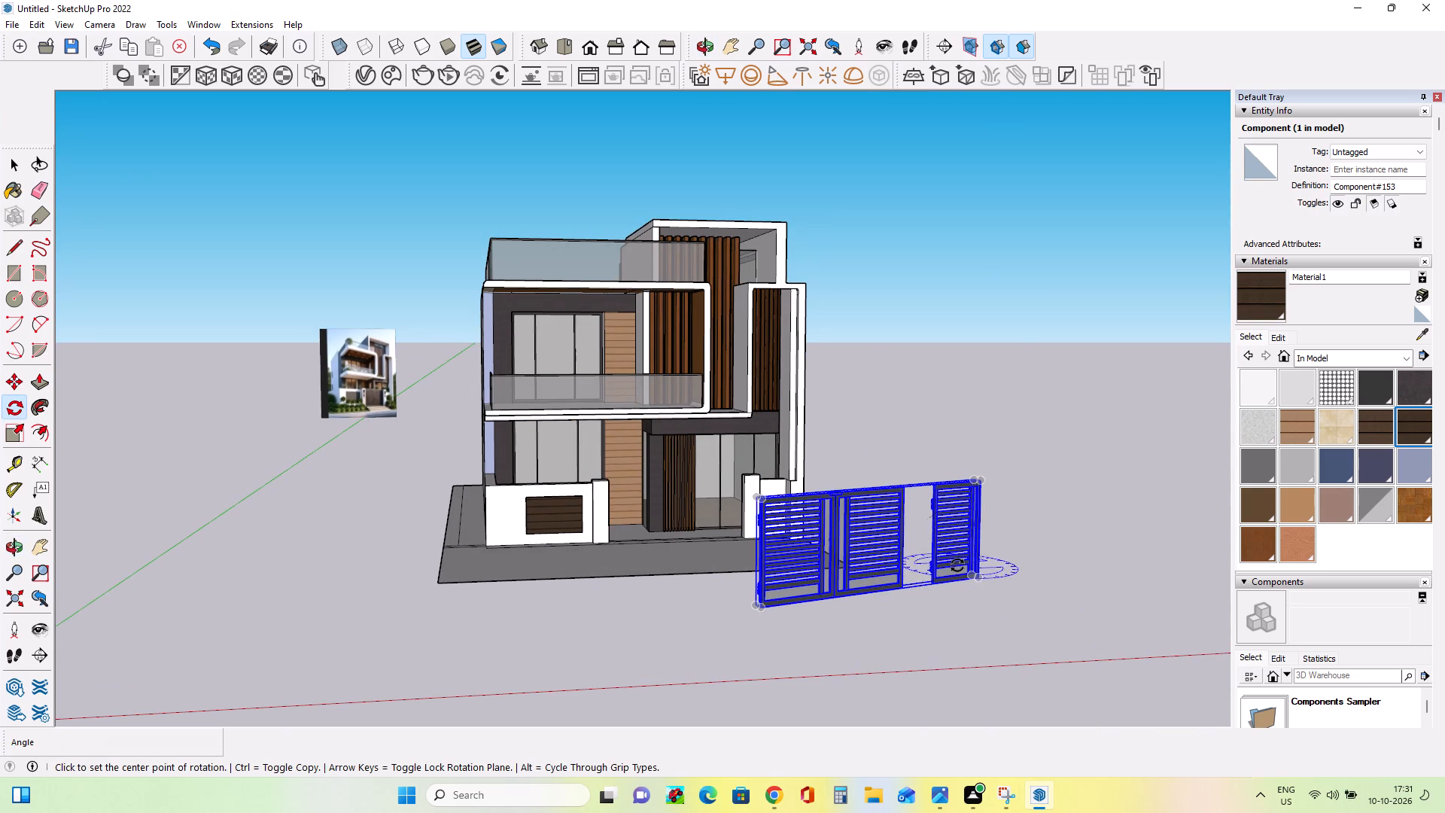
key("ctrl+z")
Rotate the imported gate 90° around a vertical axis so it runs parallel to the house front.
scroll(955, 536, "down", 1)
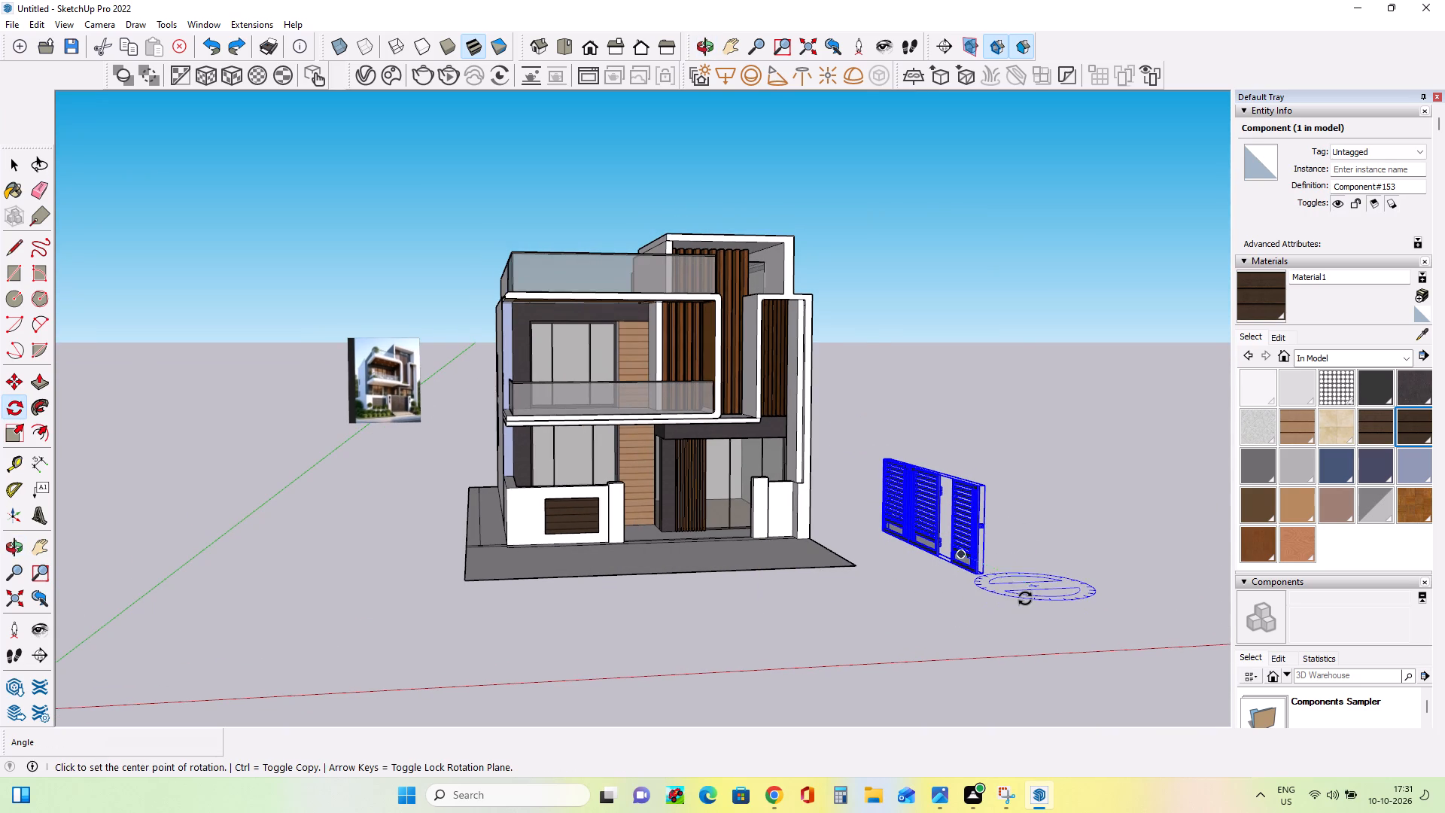
left_click(1025, 598)
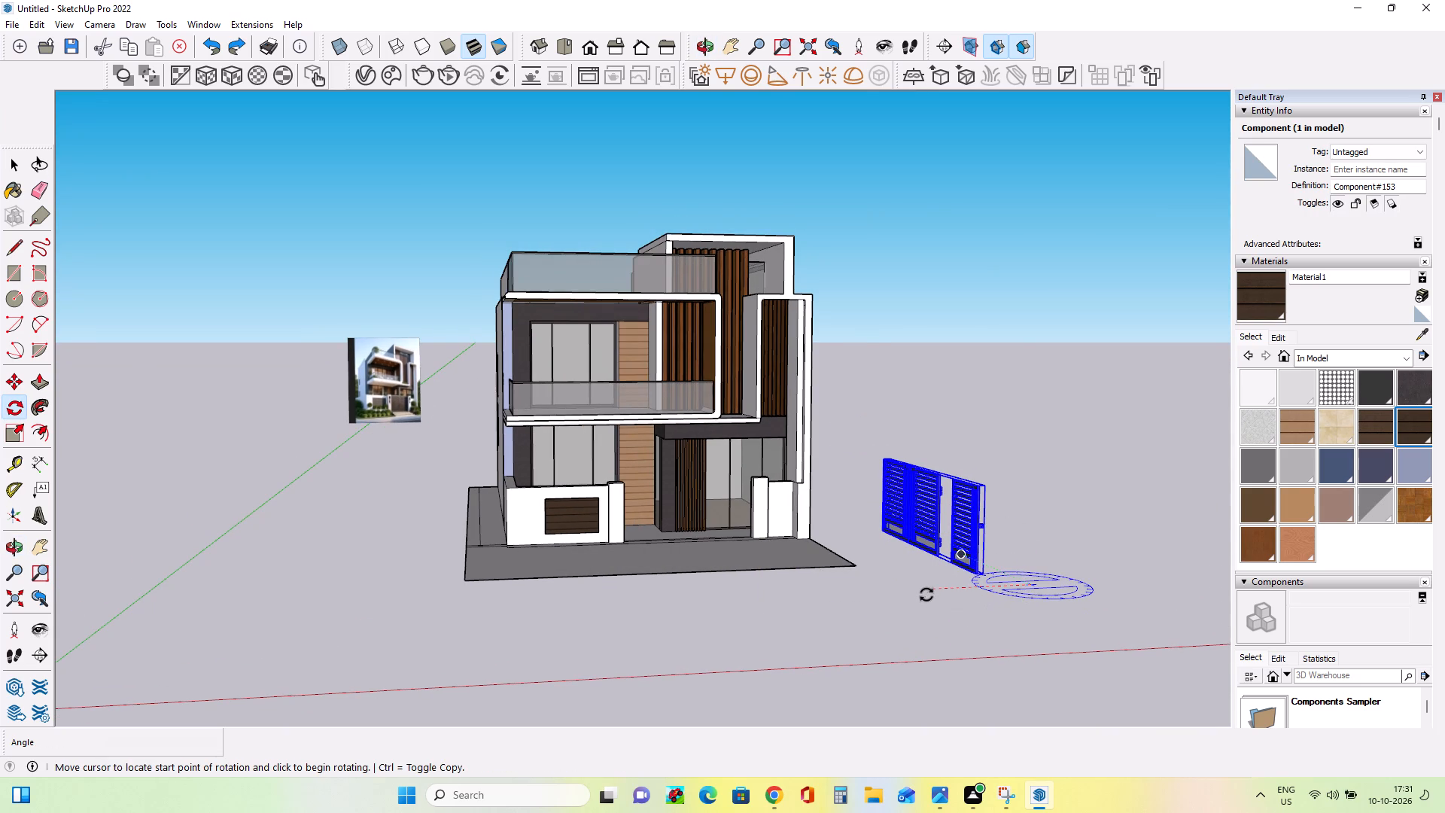
left_click(926, 595)
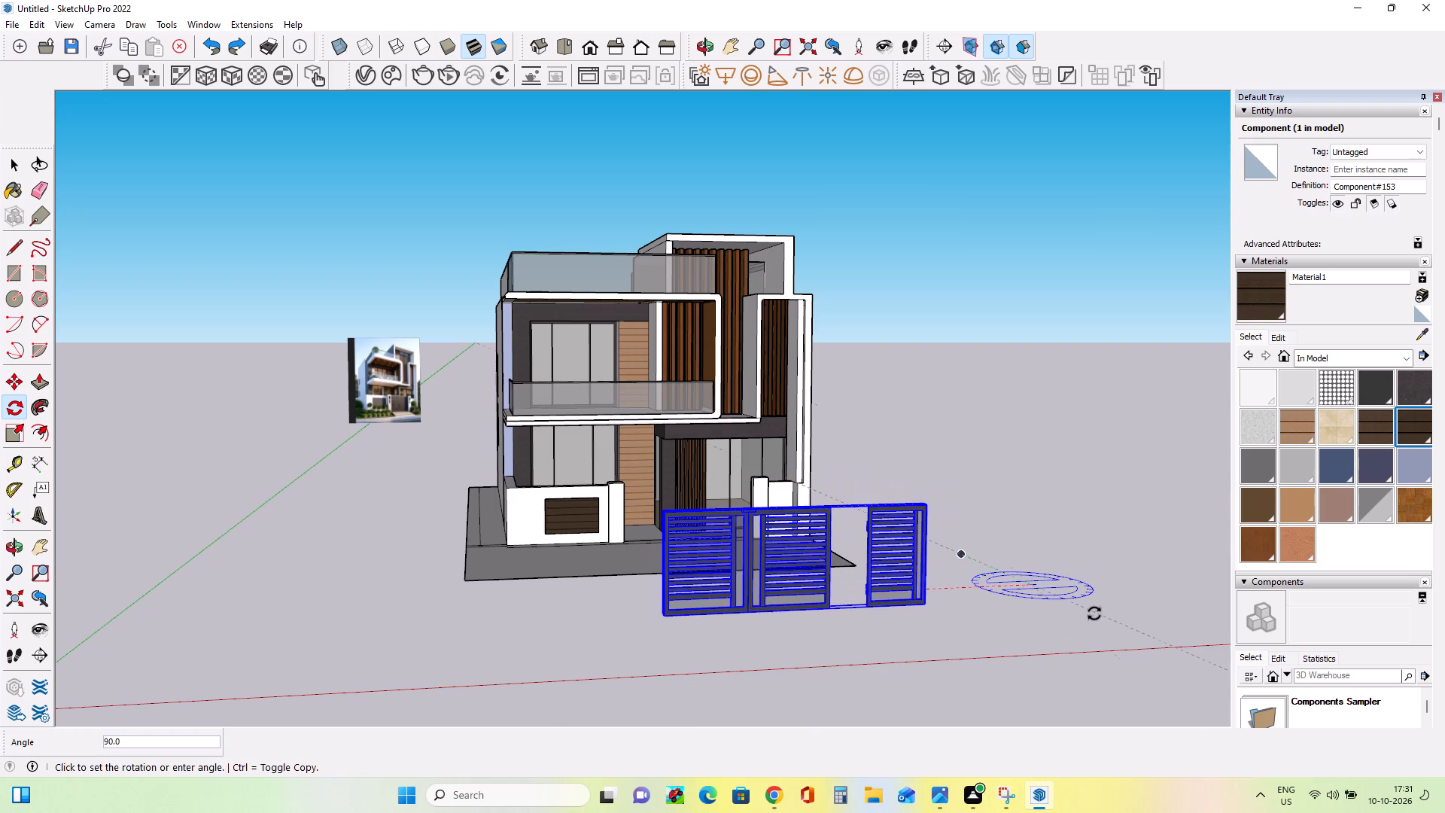
left_click(1094, 614)
Open the gate component for editing, delete the small side gate so only the double gate is left, and leave the component.
middle_click_drag(747, 620, 836, 624)
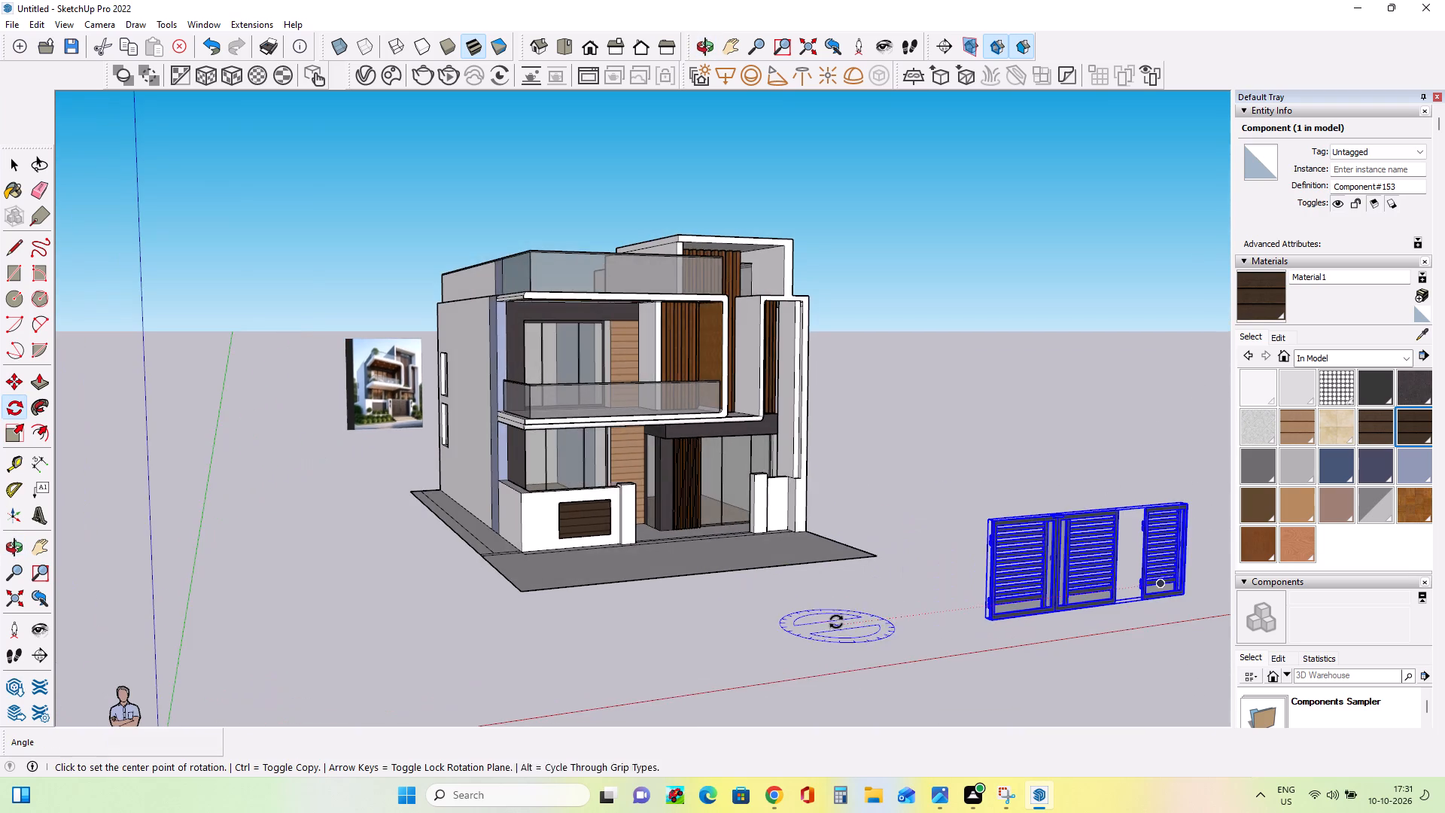
scroll(838, 614, "down", 3)
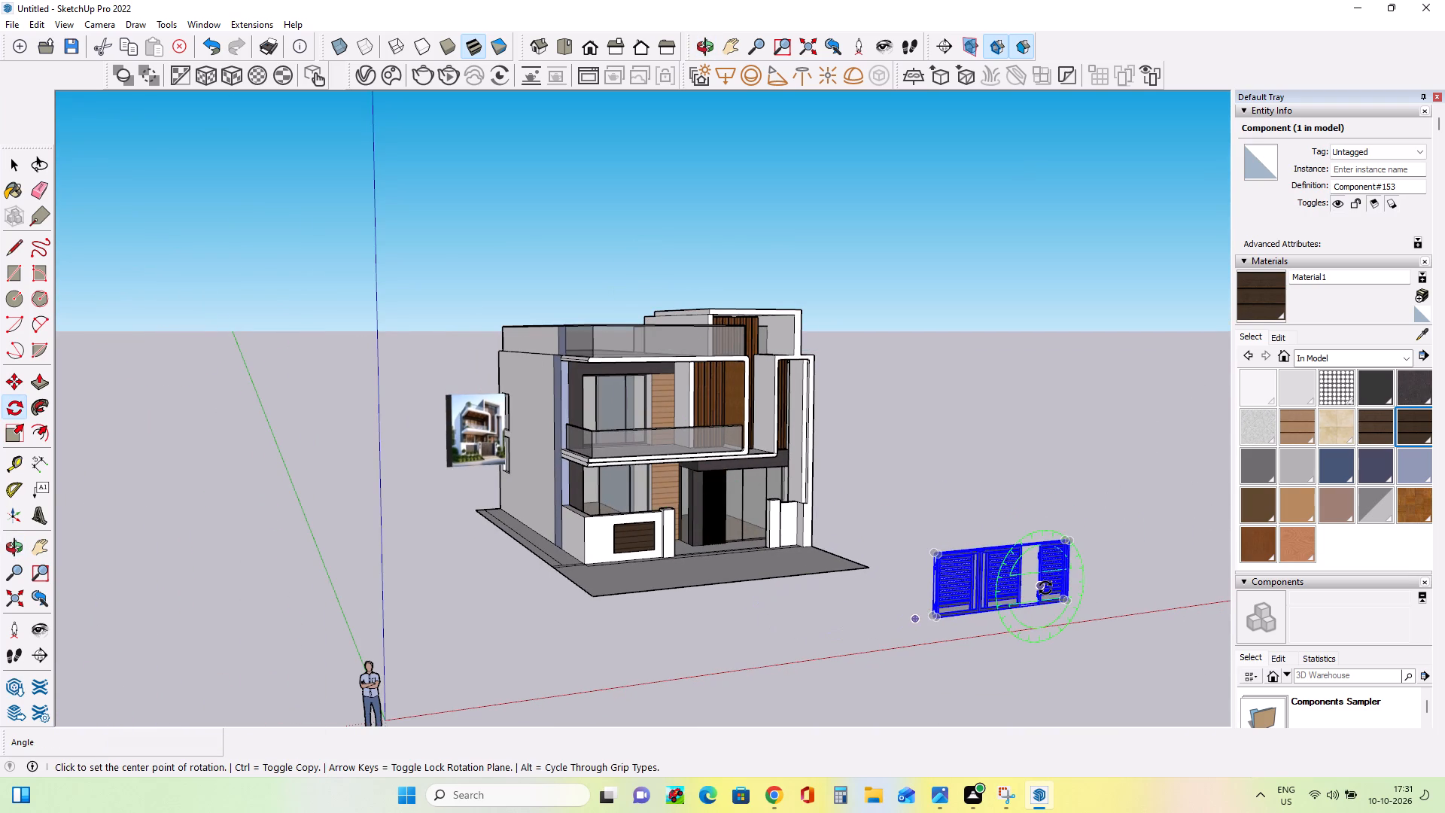
left_click(8, 155)
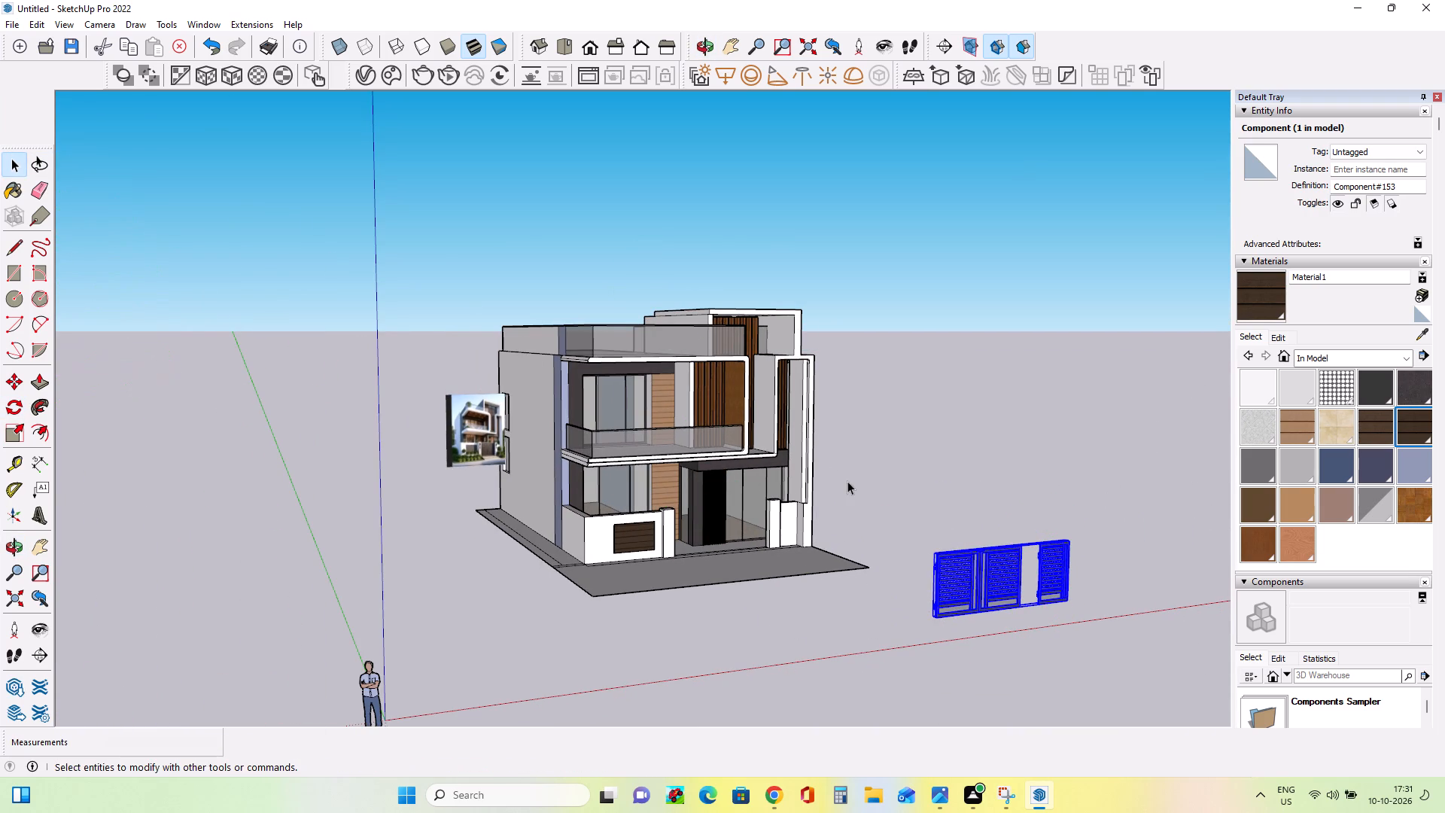
right_click(943, 588)
right_click(944, 588)
left_click(963, 571)
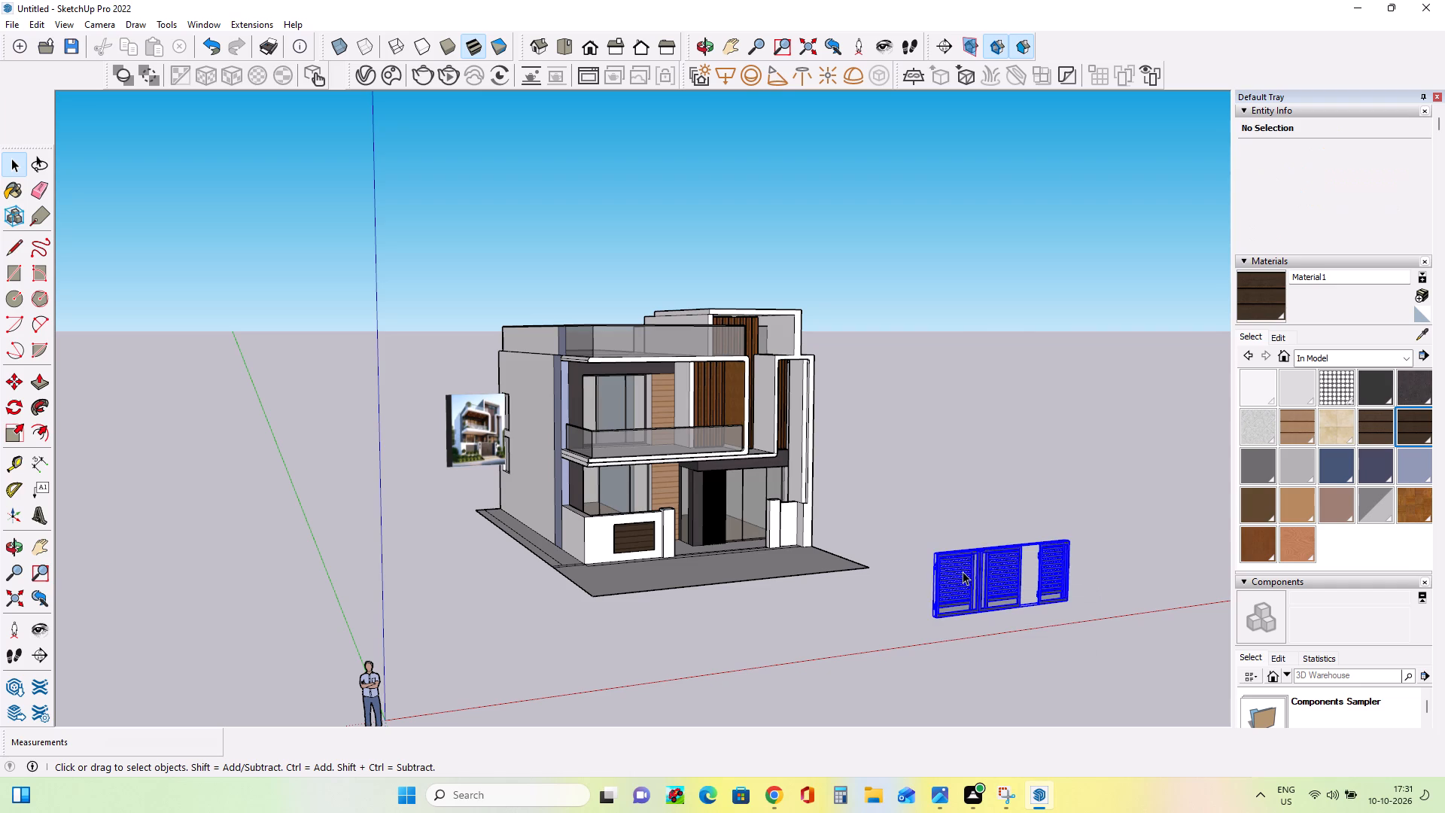
right_click(963, 571)
left_click(994, 227)
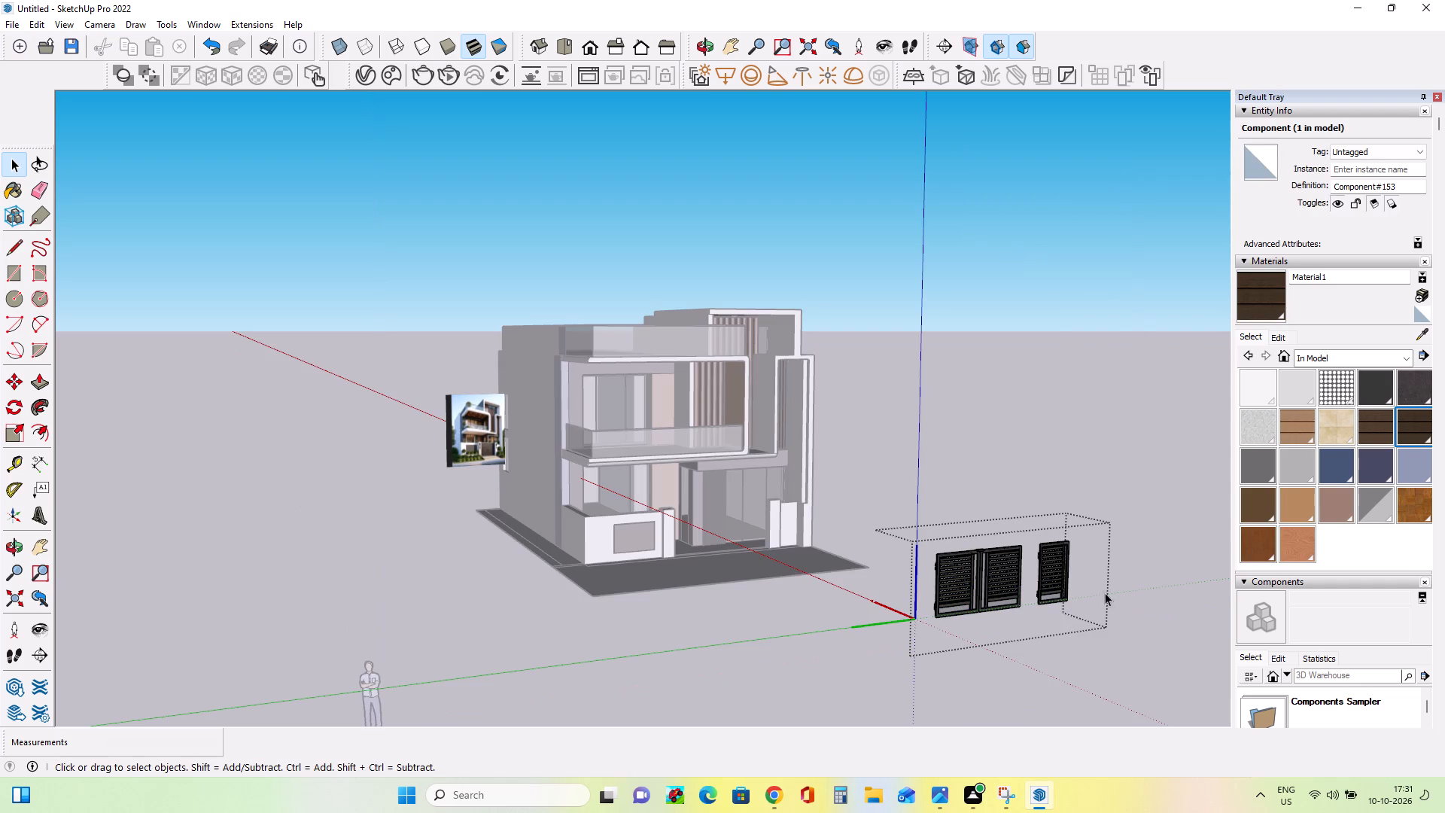
left_click(1046, 576)
key("Delete")
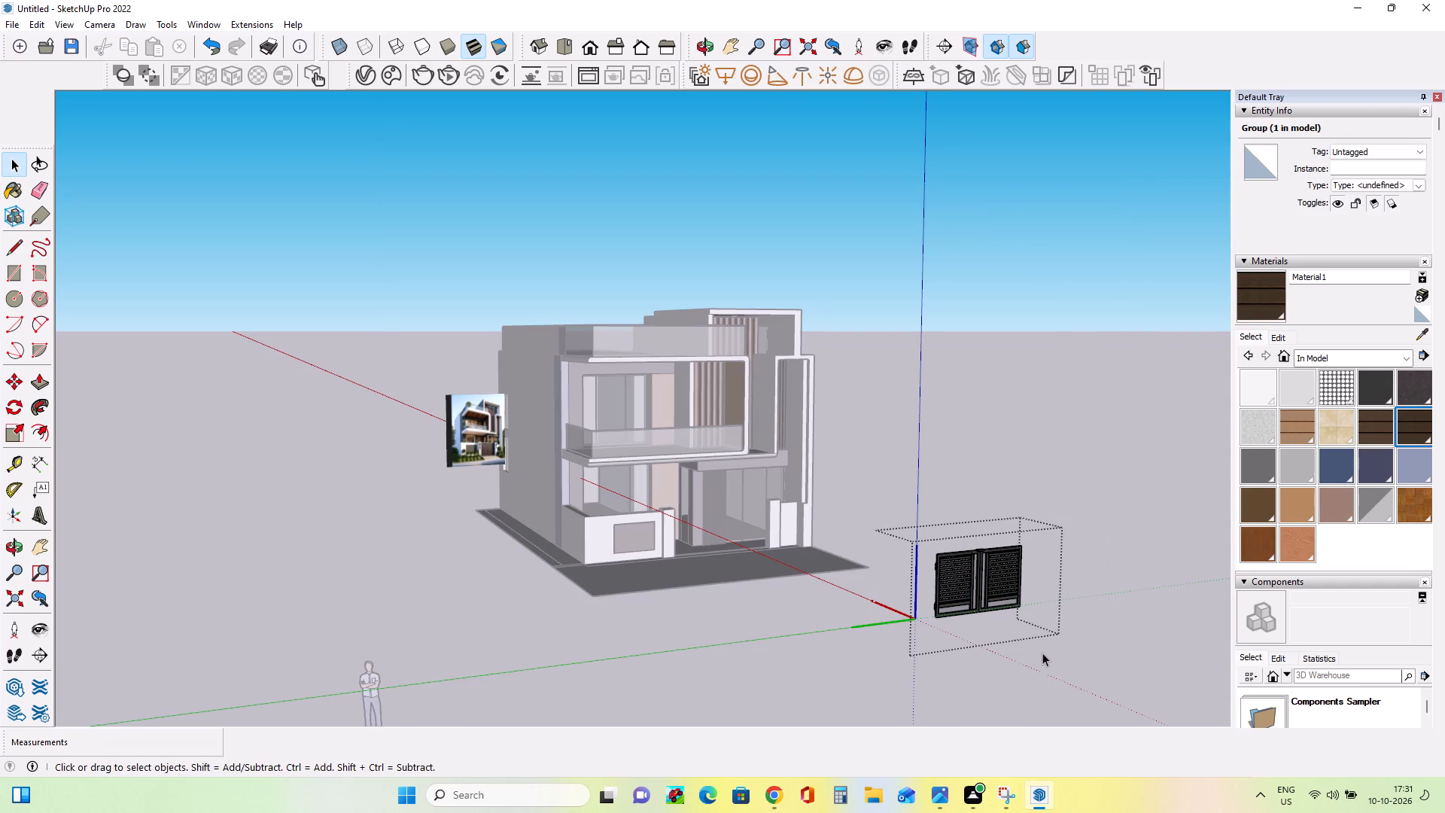
scroll(1014, 614, "up", 7)
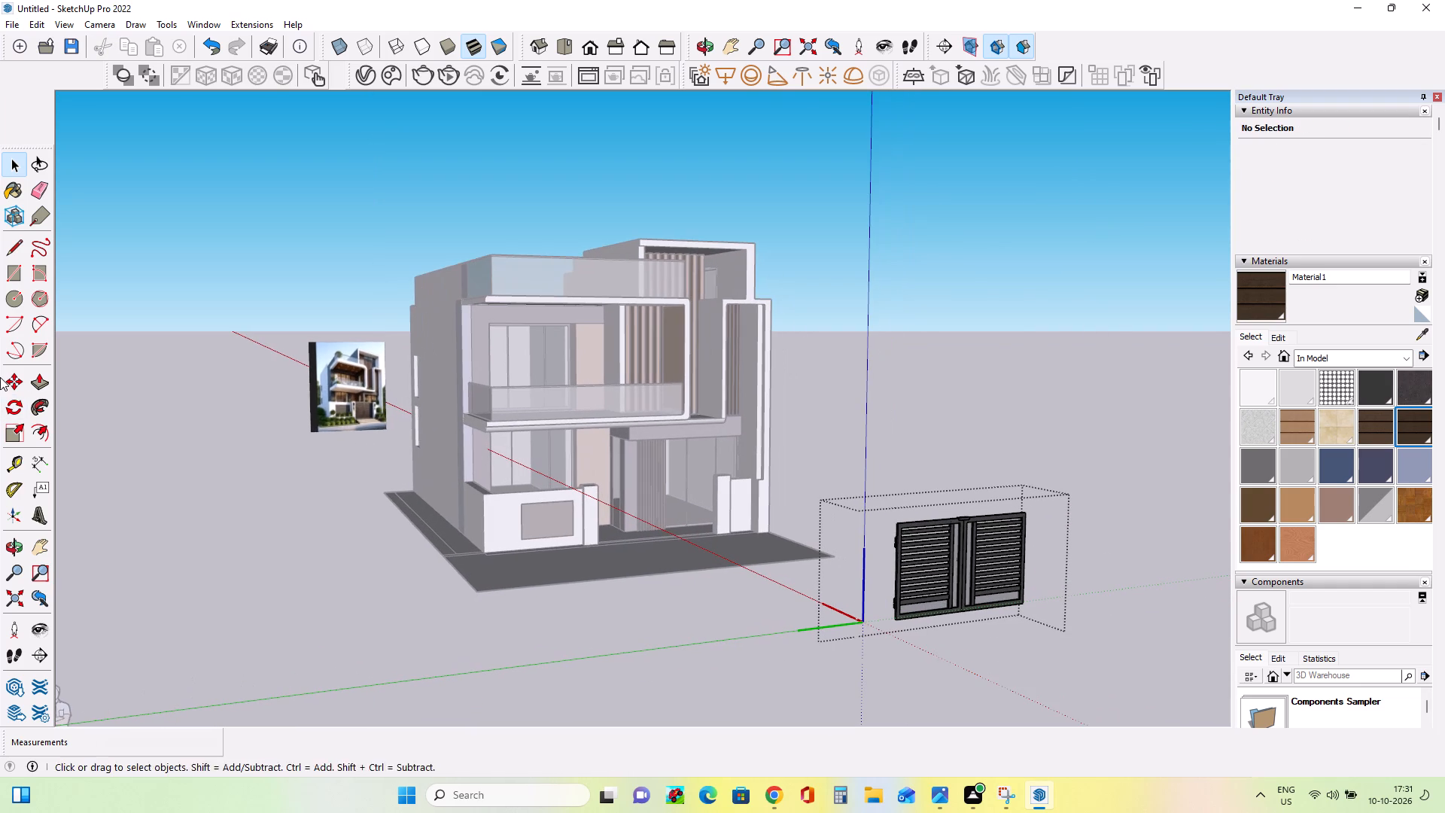
left_click(12, 390)
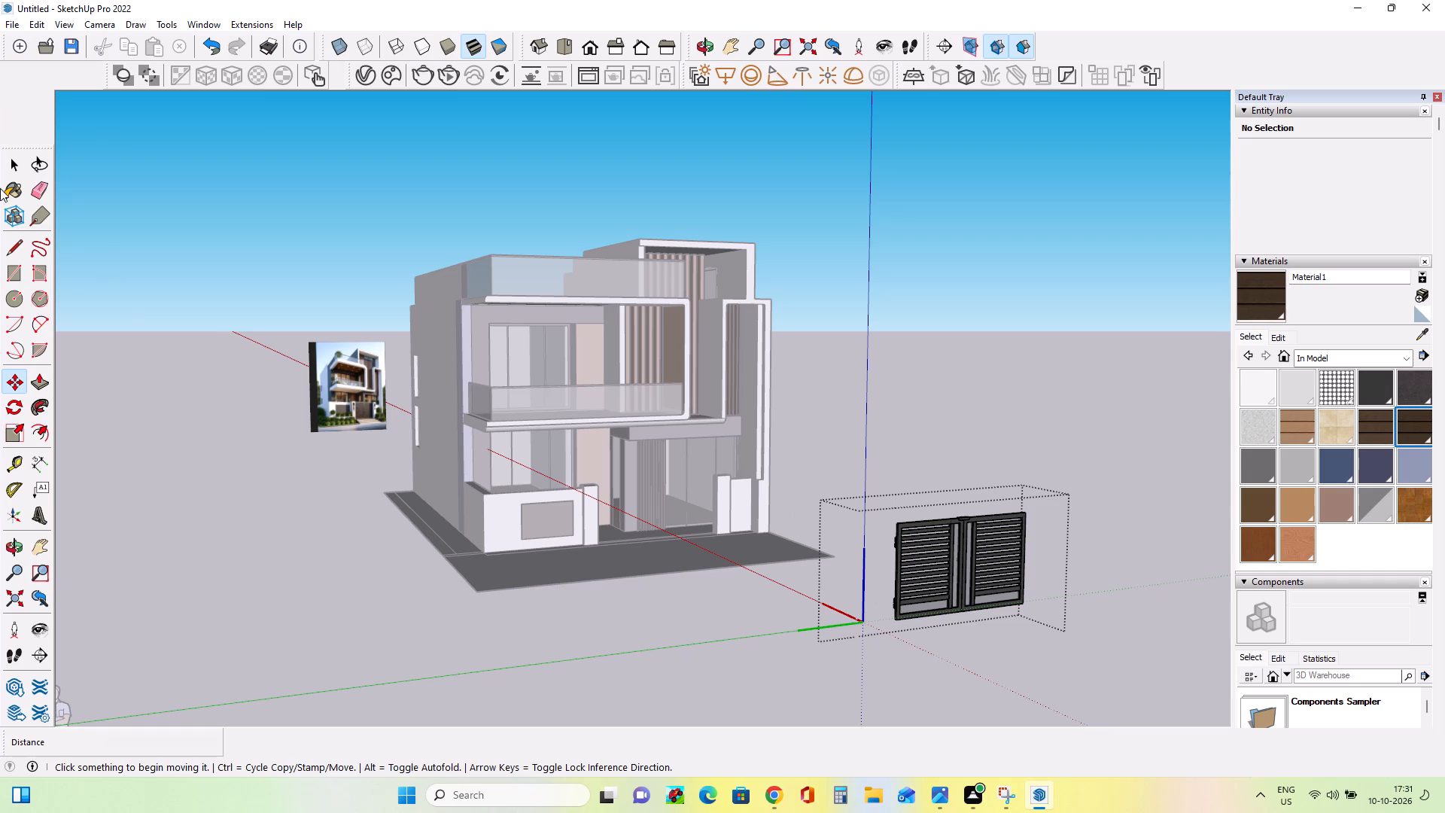
left_click(11, 167)
double_click(280, 525)
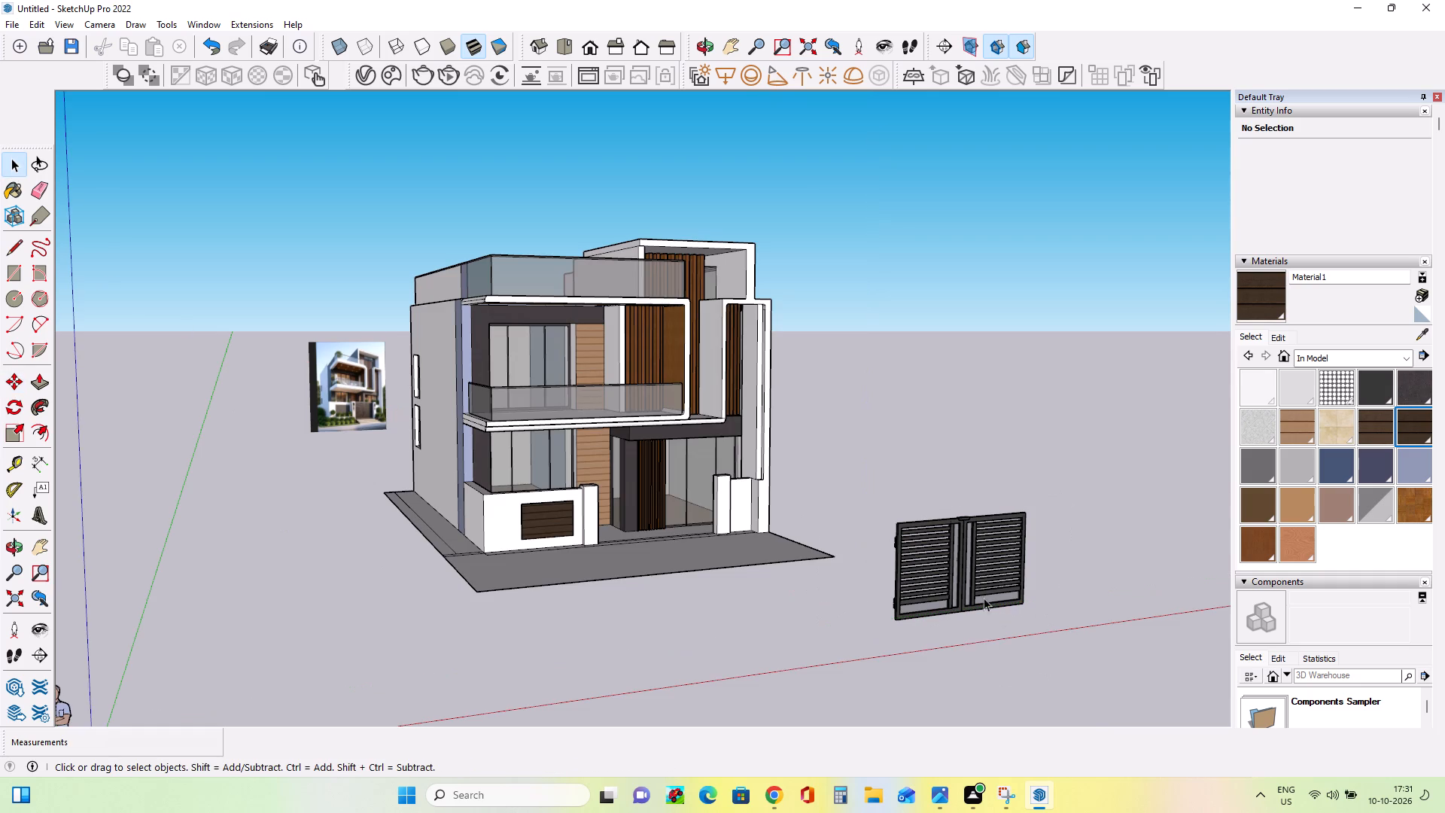
Move the double gate by its lower corner to the inner base corner of the gate pillar beside the wood-panelled boundary wall.
left_click(942, 578)
left_click(11, 386)
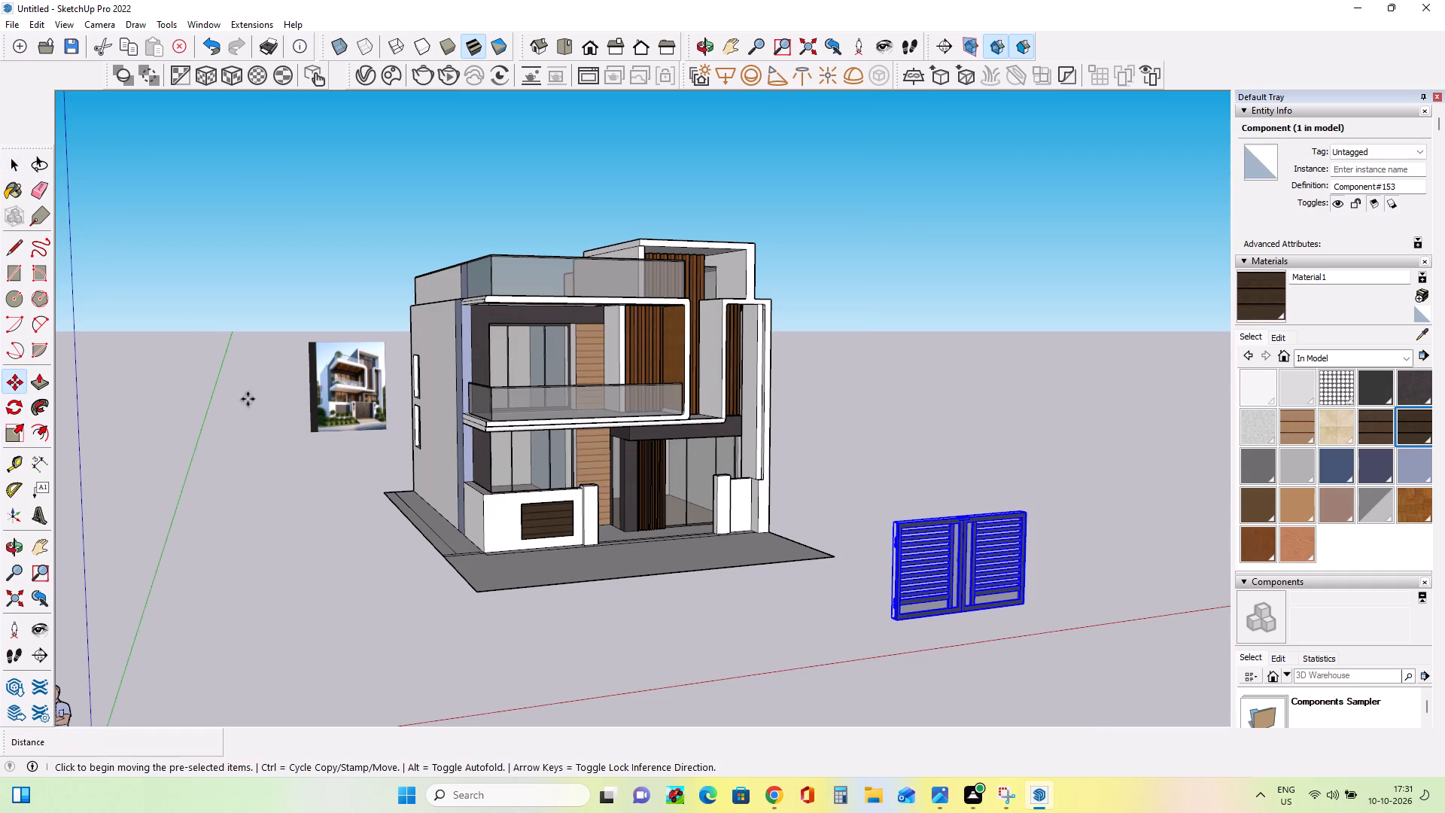
left_click(902, 625)
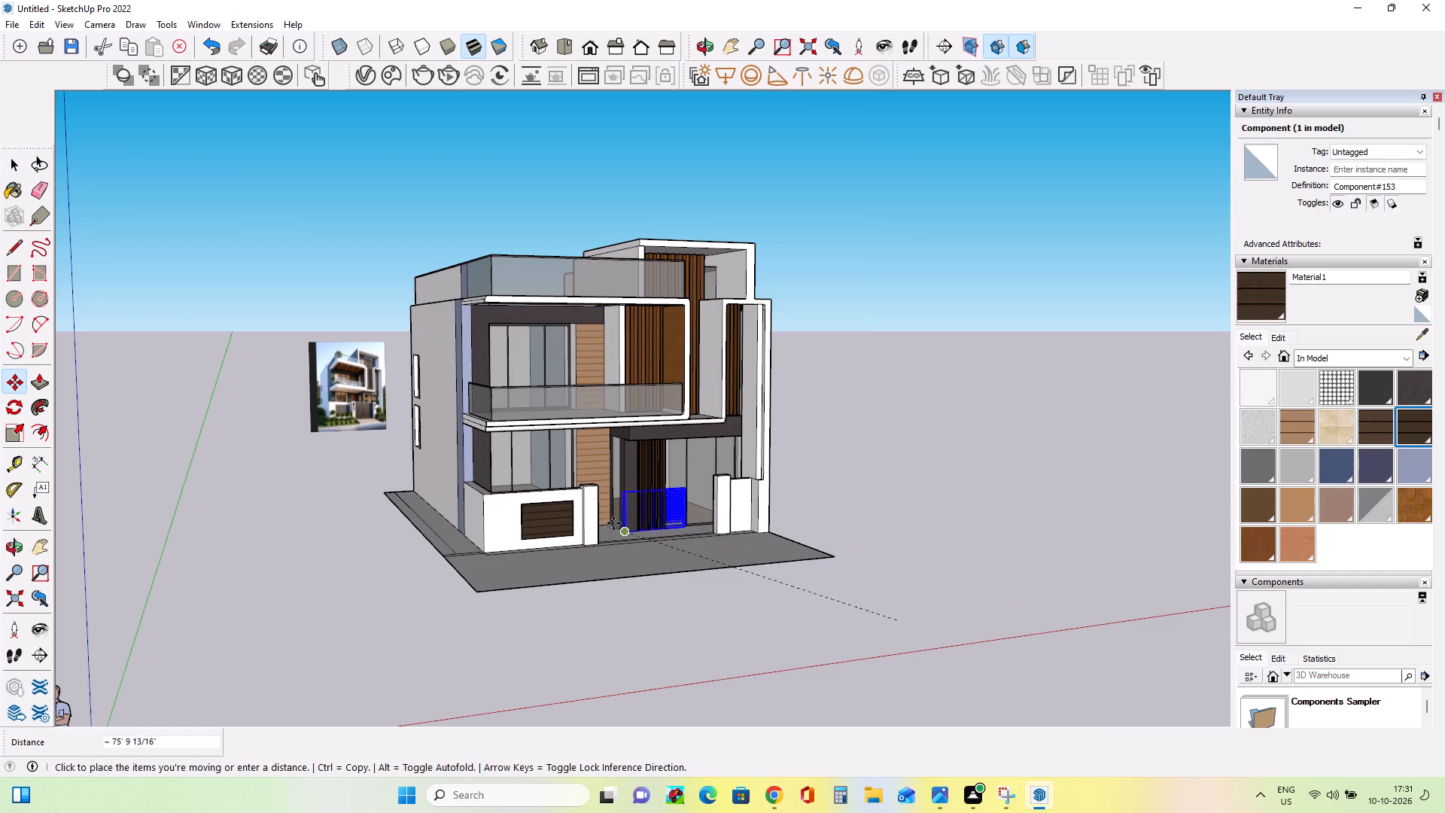
left_click(596, 537)
Stretch the gate's width by a factor of about 1.86 so it spans the opening between both pillars.
middle_click_drag(669, 567, 437, 620)
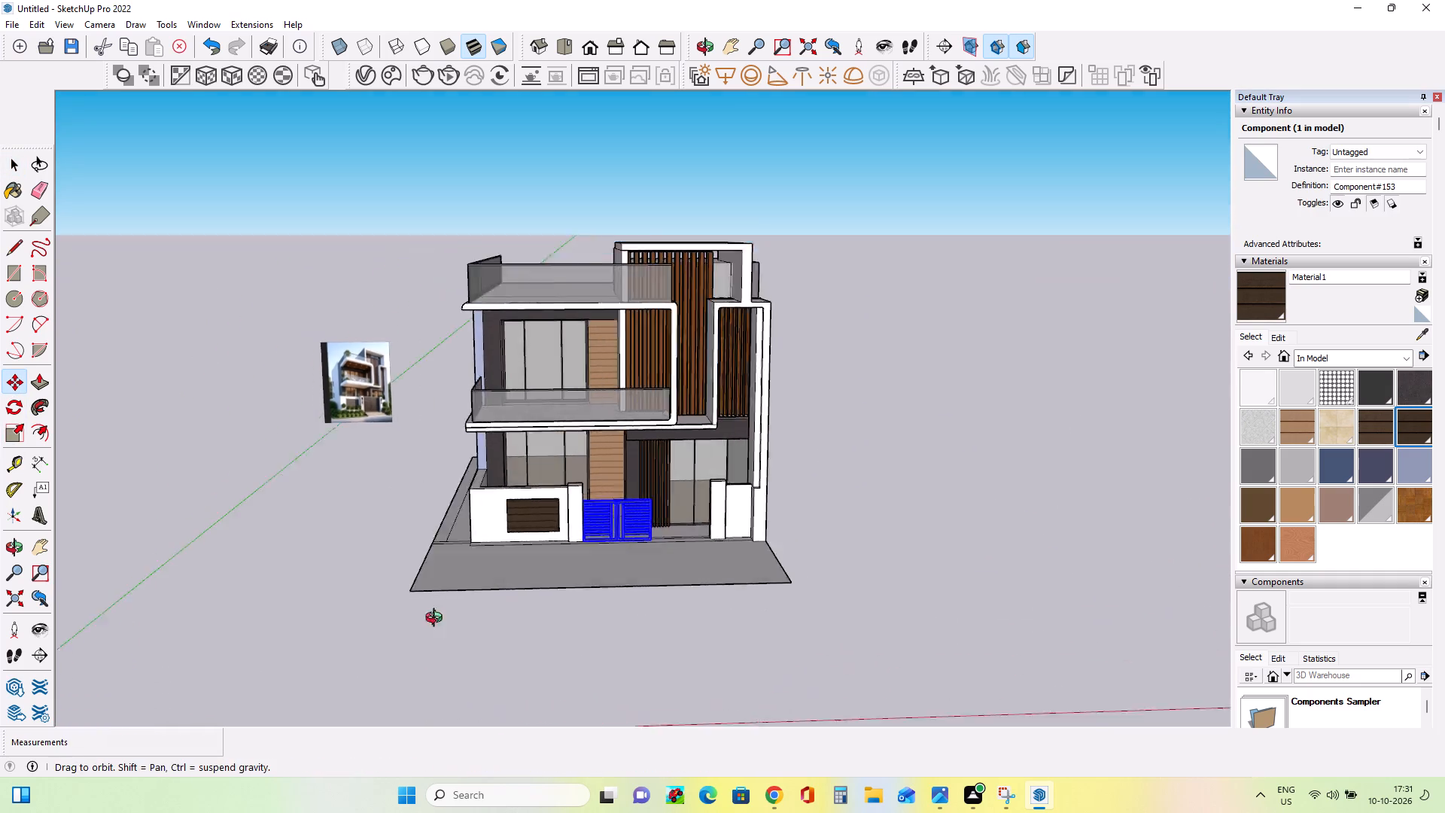
middle_click_drag(437, 620, 289, 632)
scroll(645, 524, "up", 12)
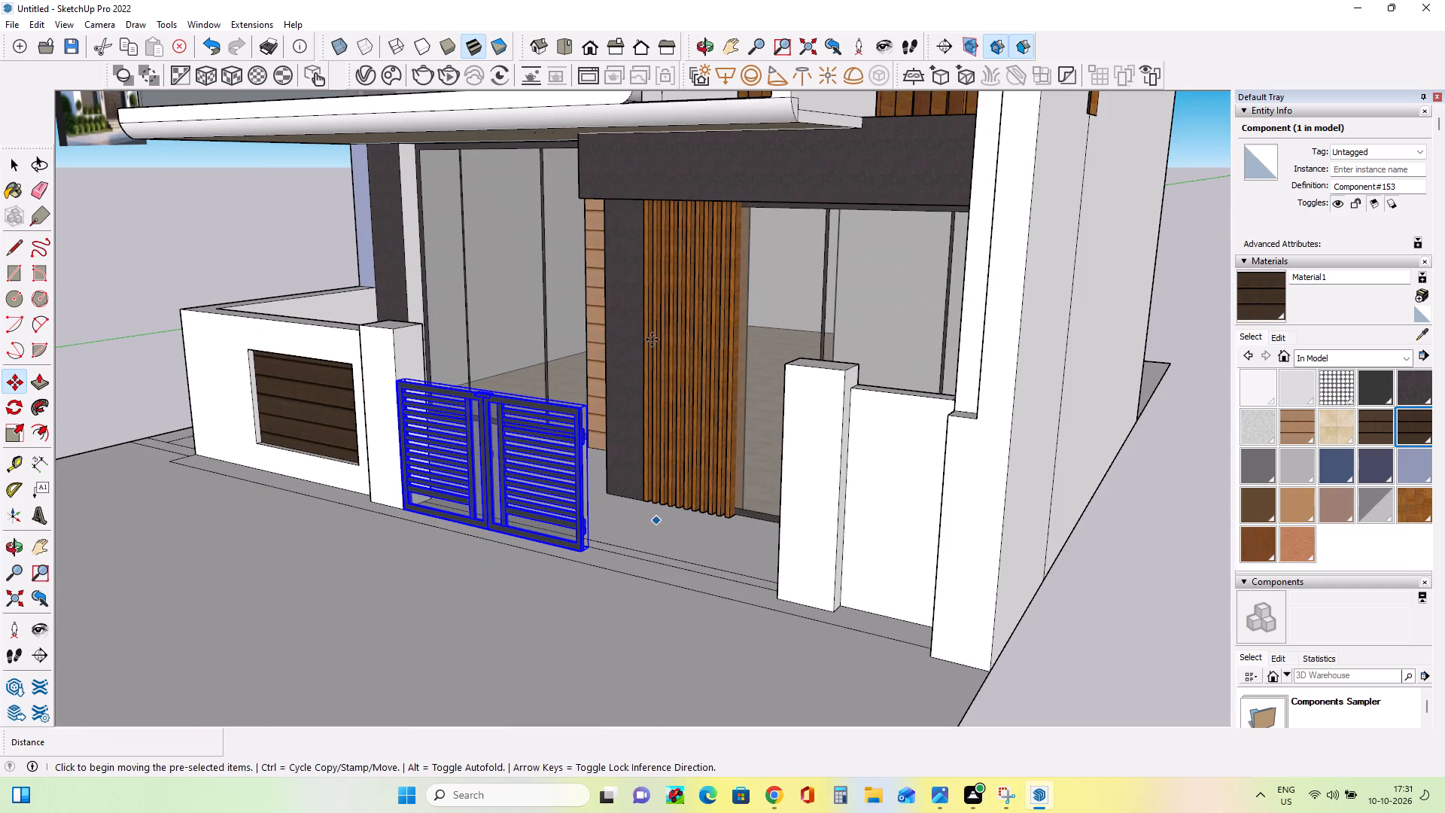
left_click(13, 434)
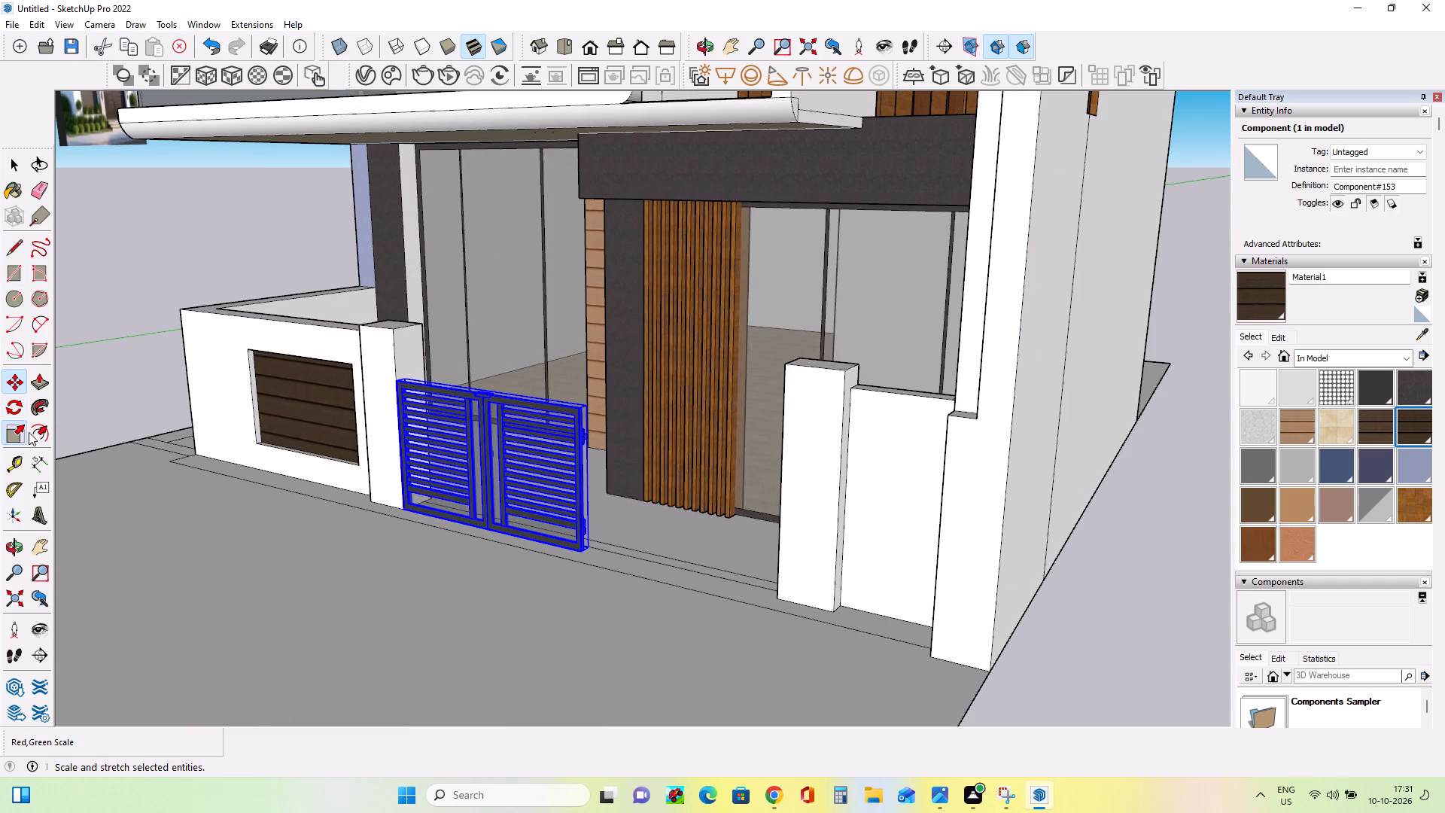
left_click(589, 480)
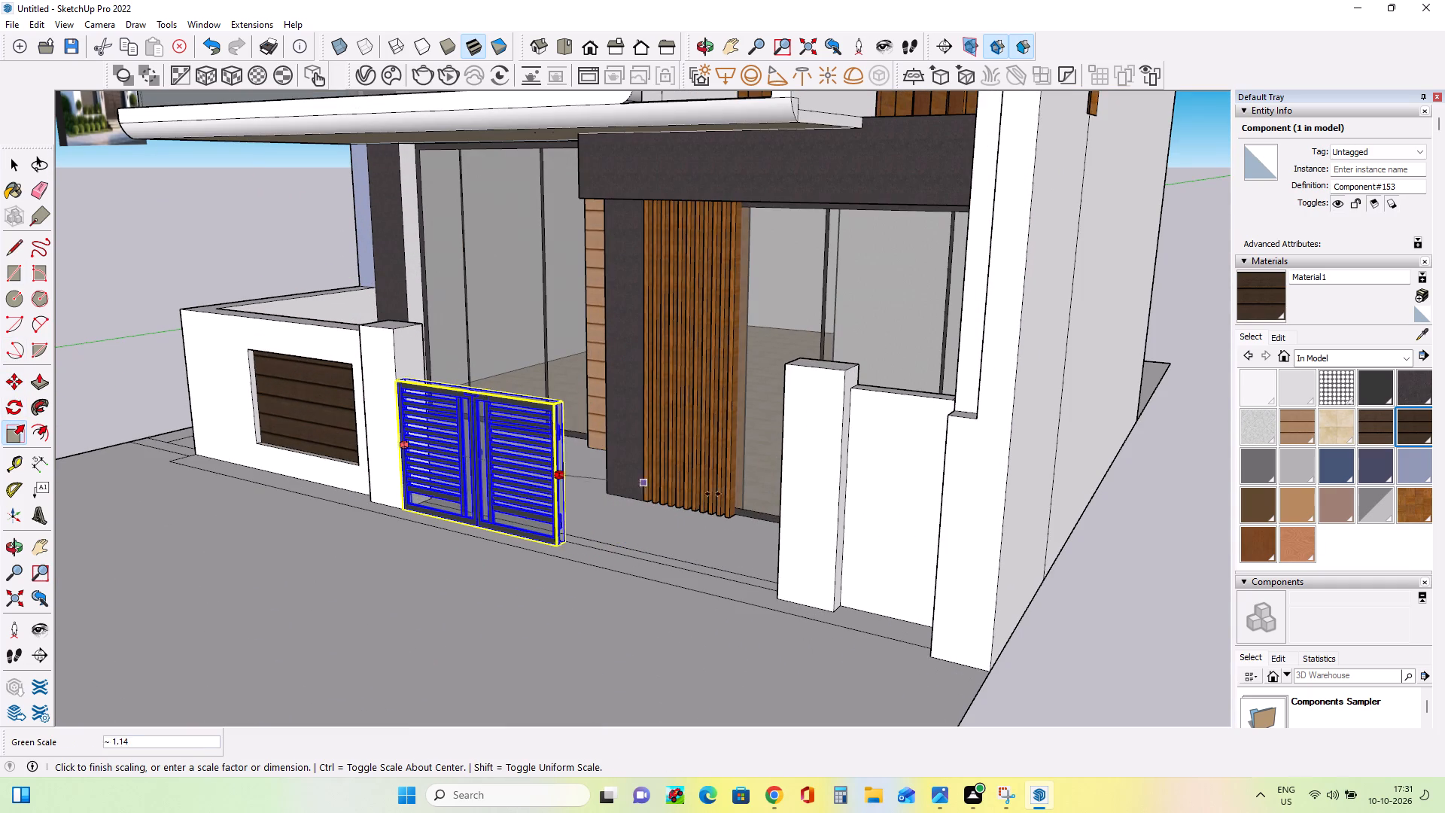
left_click(778, 522)
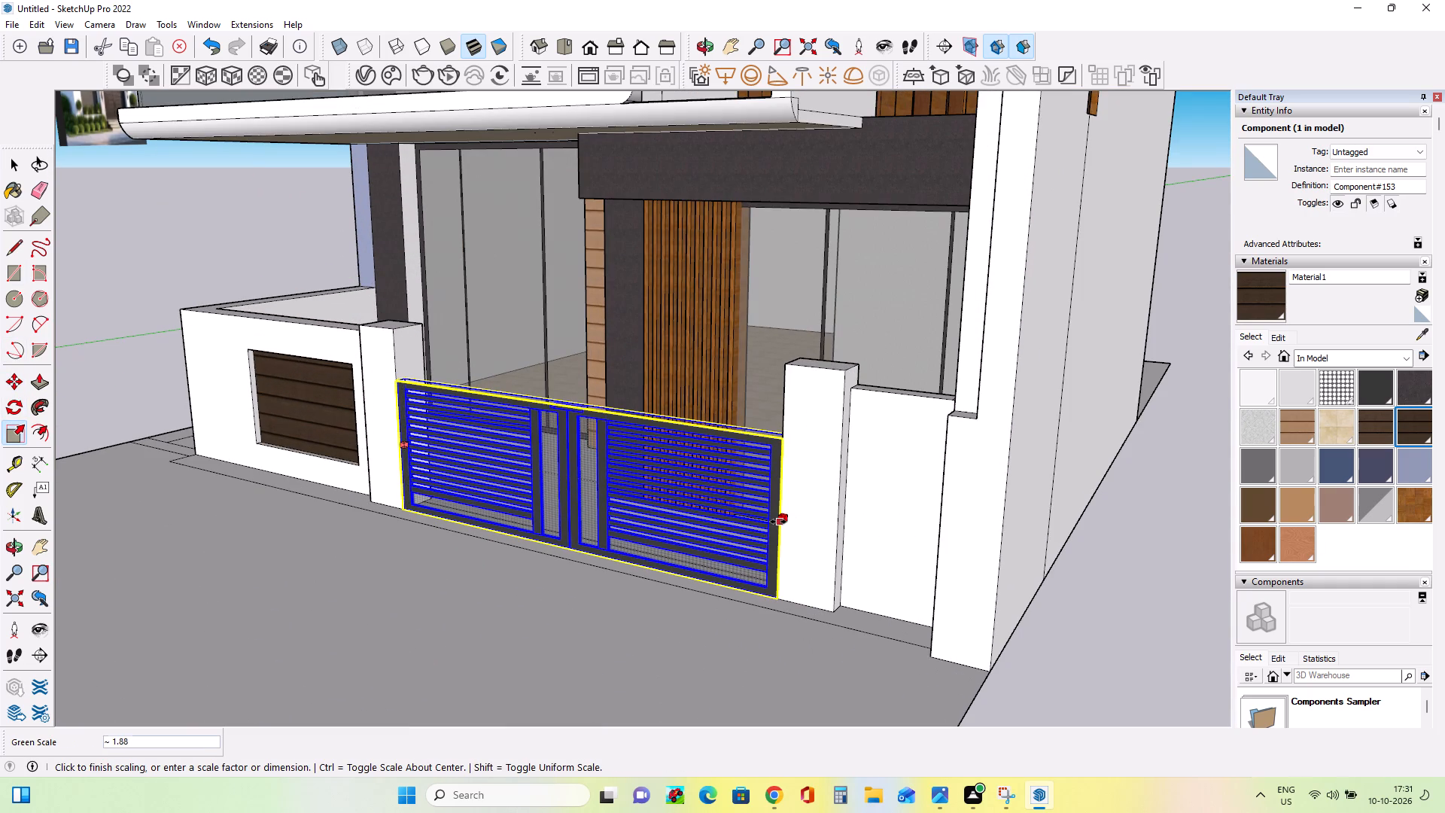
Scale the gate's height by a factor of about 1.38 from its top edge, keeping the base fixed.
middle_click_drag(503, 502, 673, 509)
middle_click_drag(657, 412, 701, 548)
scroll(645, 479, "up", 3)
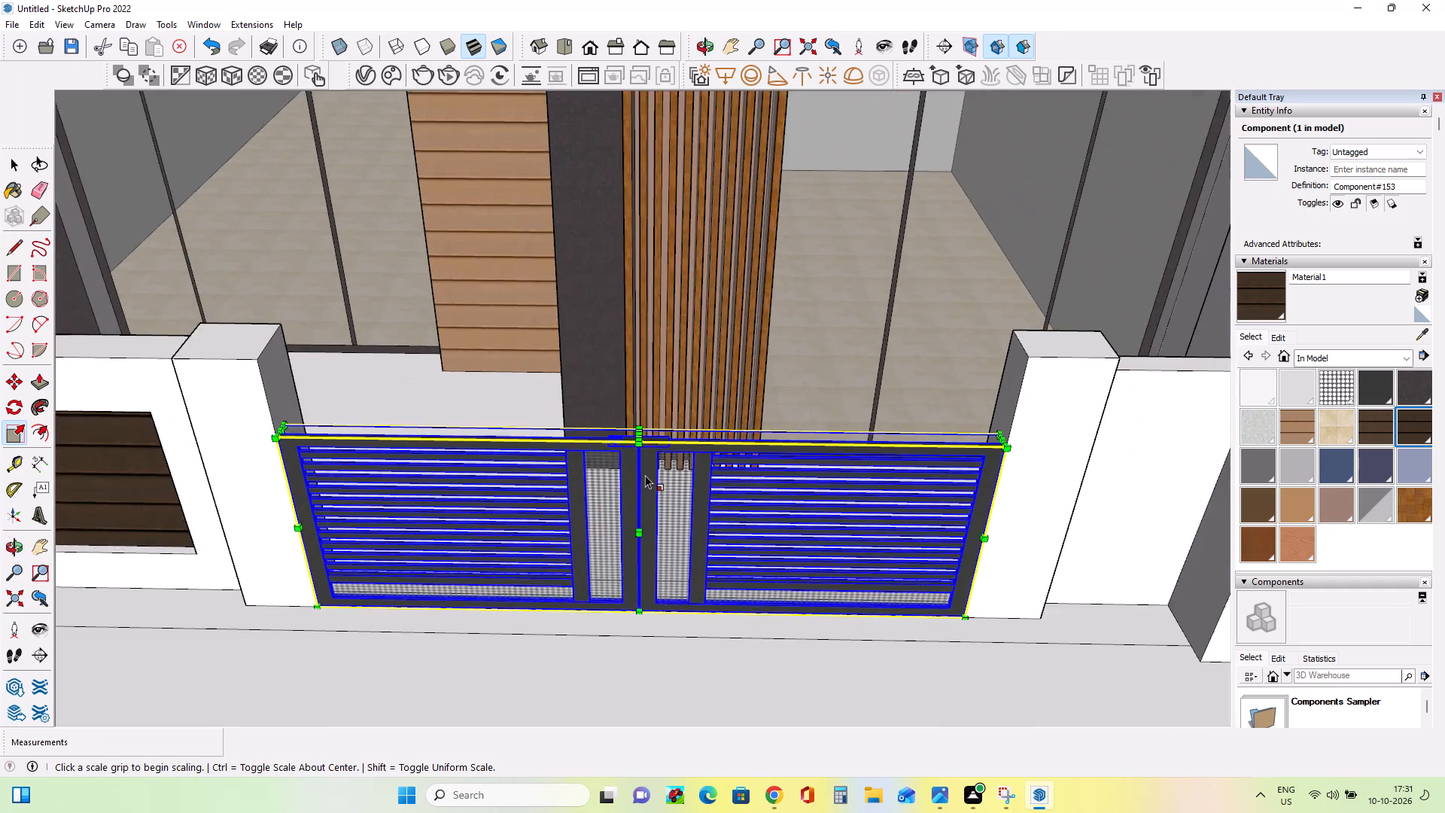
scroll(645, 475, "up", 4)
left_click(637, 422)
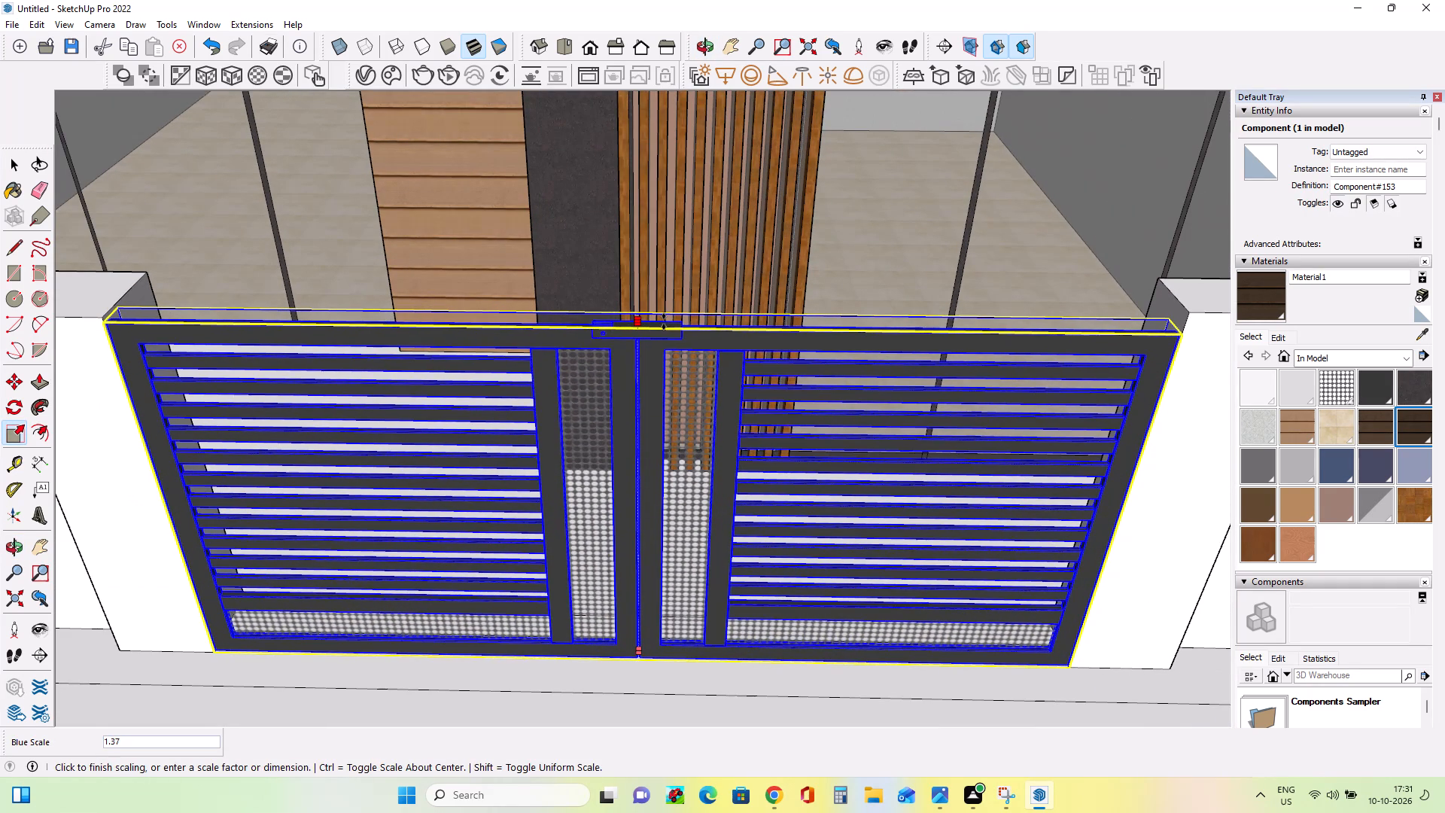
left_click(664, 317)
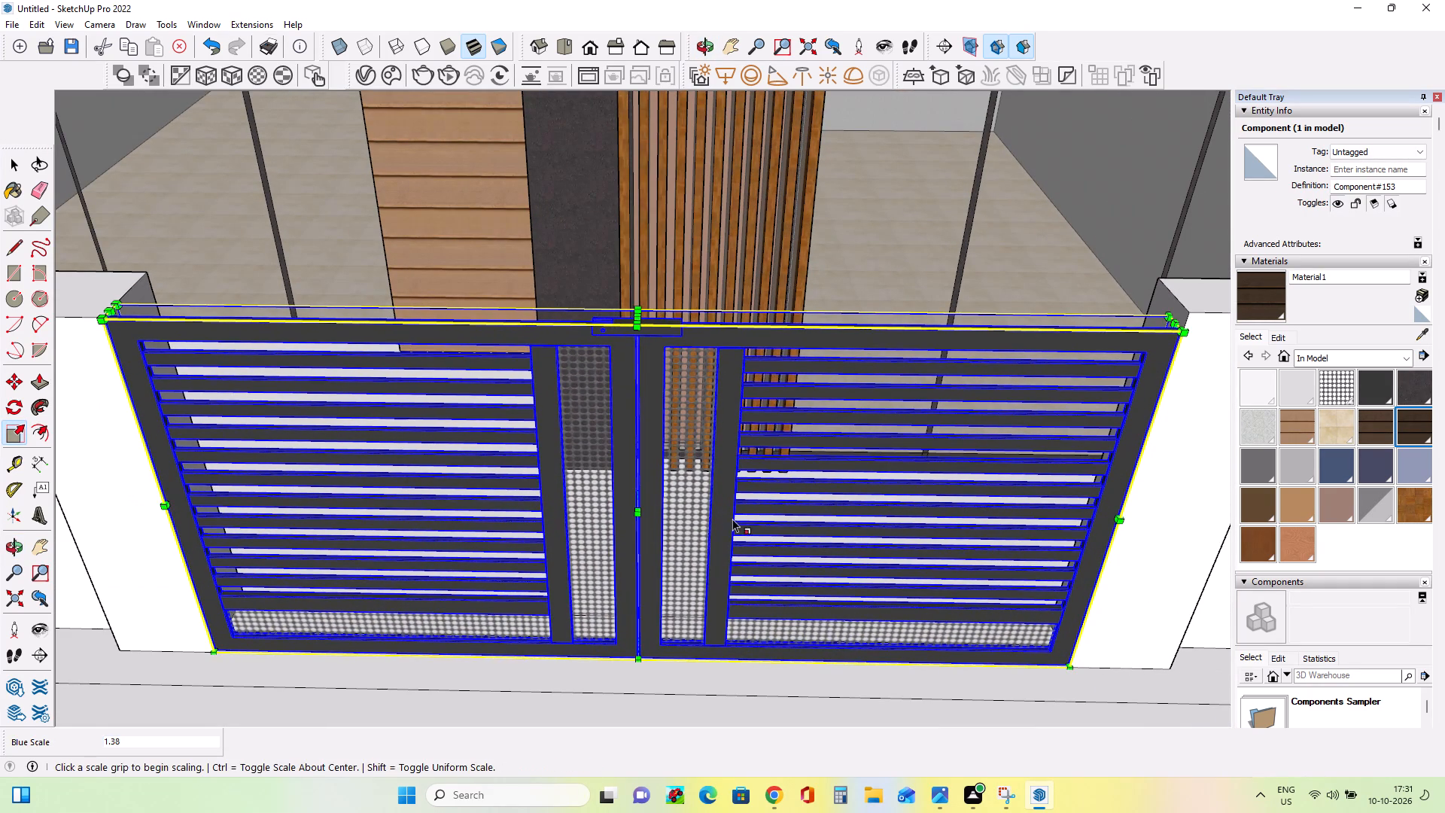
Push the top of the gate's far pillar down about 3 5/16" to match the top of the pillar beside the wood-panelled wall.
middle_click_drag(732, 531, 731, 468)
scroll(731, 468, "down", 6)
middle_click_drag(760, 441, 871, 399)
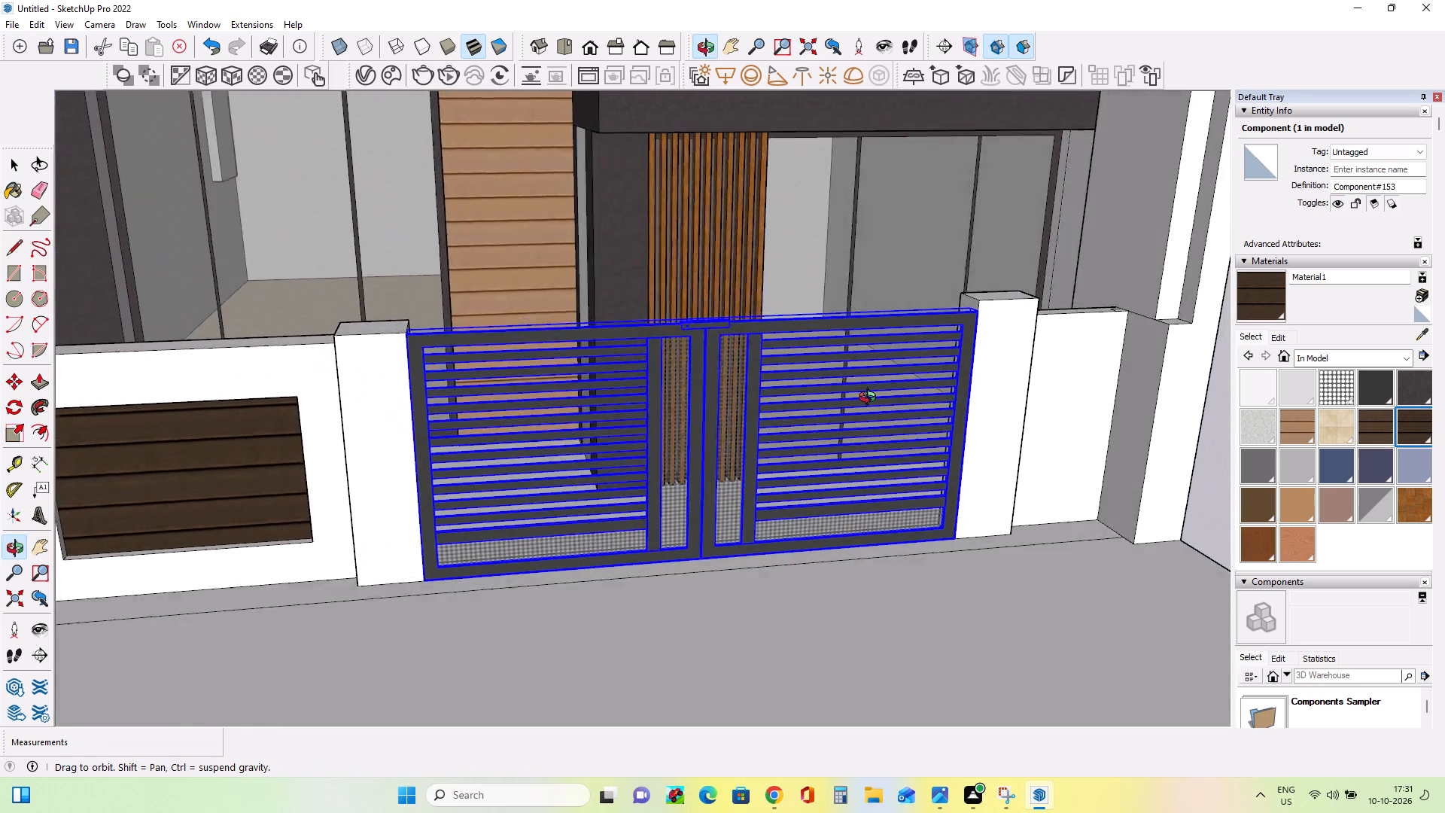
middle_click_drag(871, 399, 887, 401)
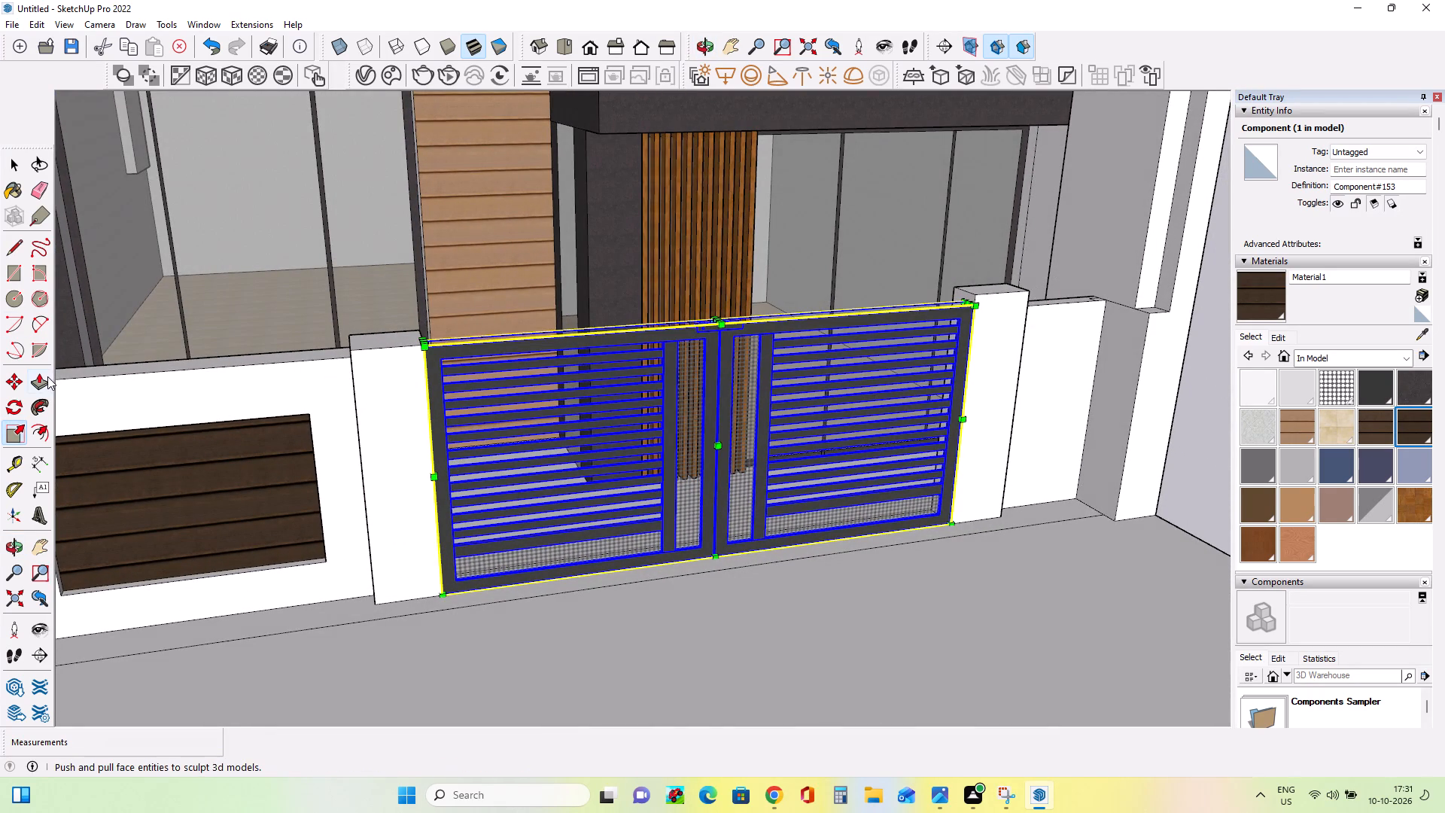
left_click(46, 375)
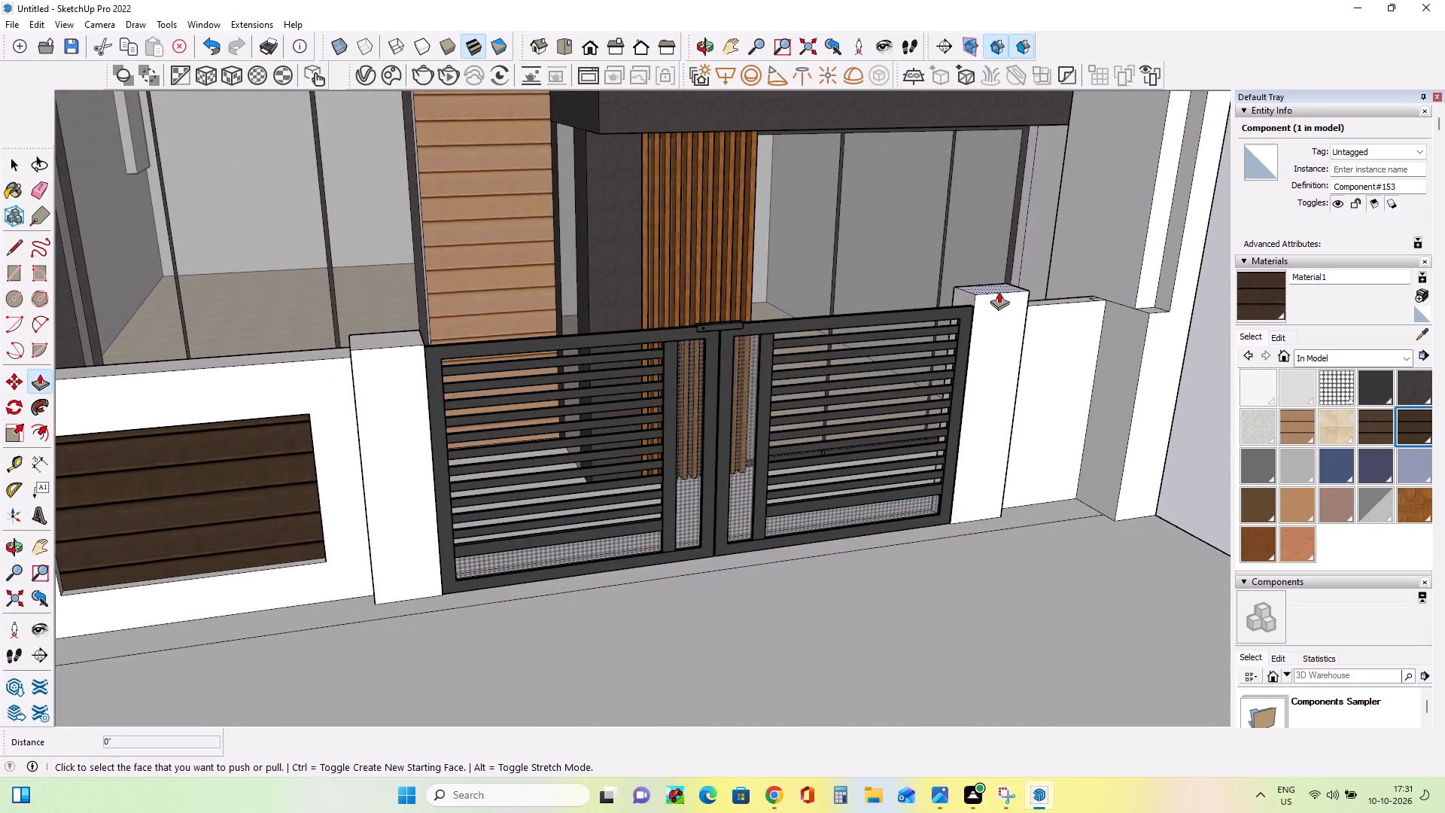
left_click(999, 291)
left_click(402, 340)
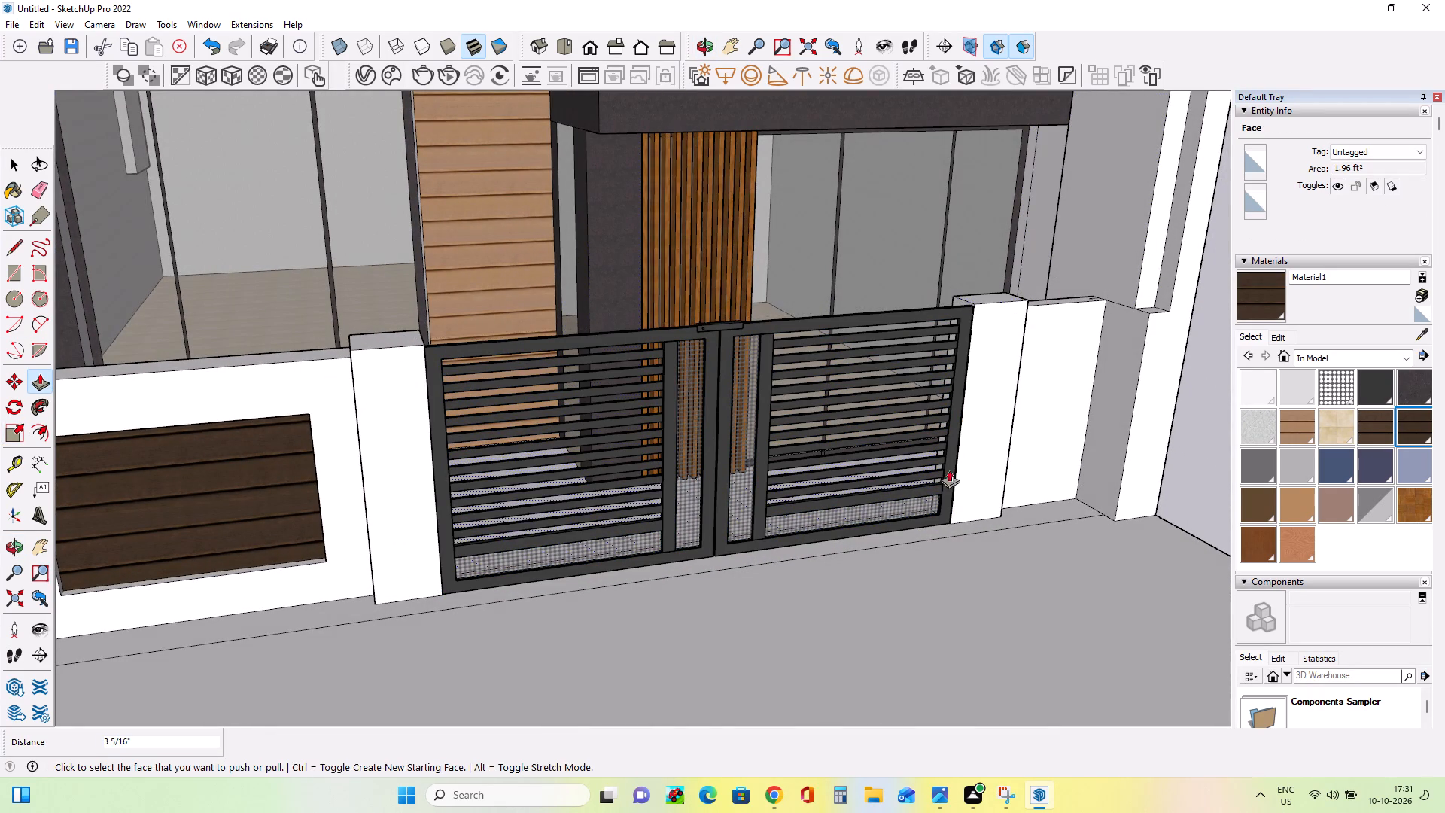
Examine the house front with the fitted gate and pillars against the reference image.
middle_click_drag(932, 461, 899, 449)
scroll(899, 449, "down", 11)
middle_click_drag(901, 486, 859, 392)
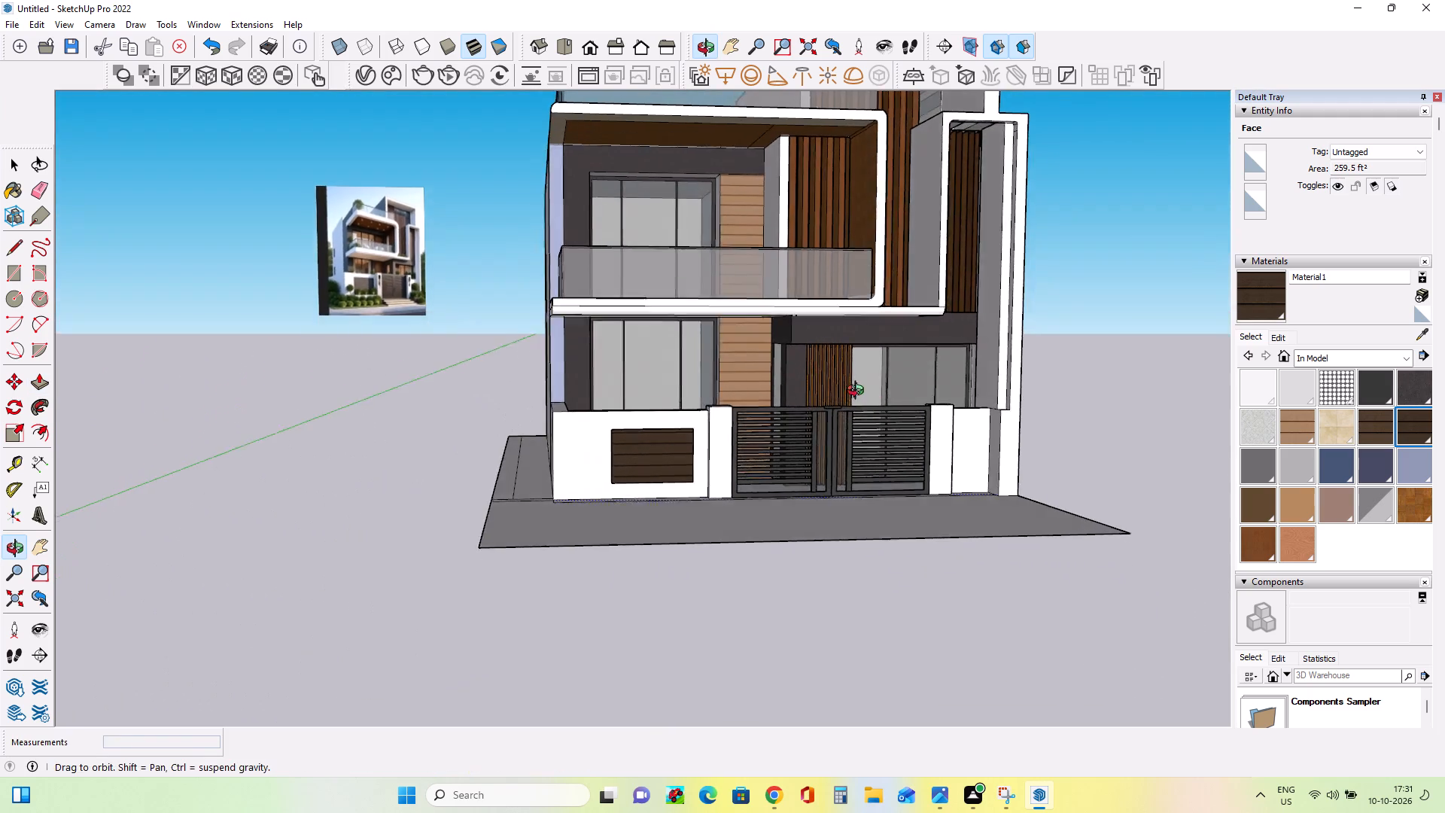
middle_click_drag(859, 392, 850, 381)
scroll(870, 431, "up", 2)
middle_click_drag(915, 464, 910, 479)
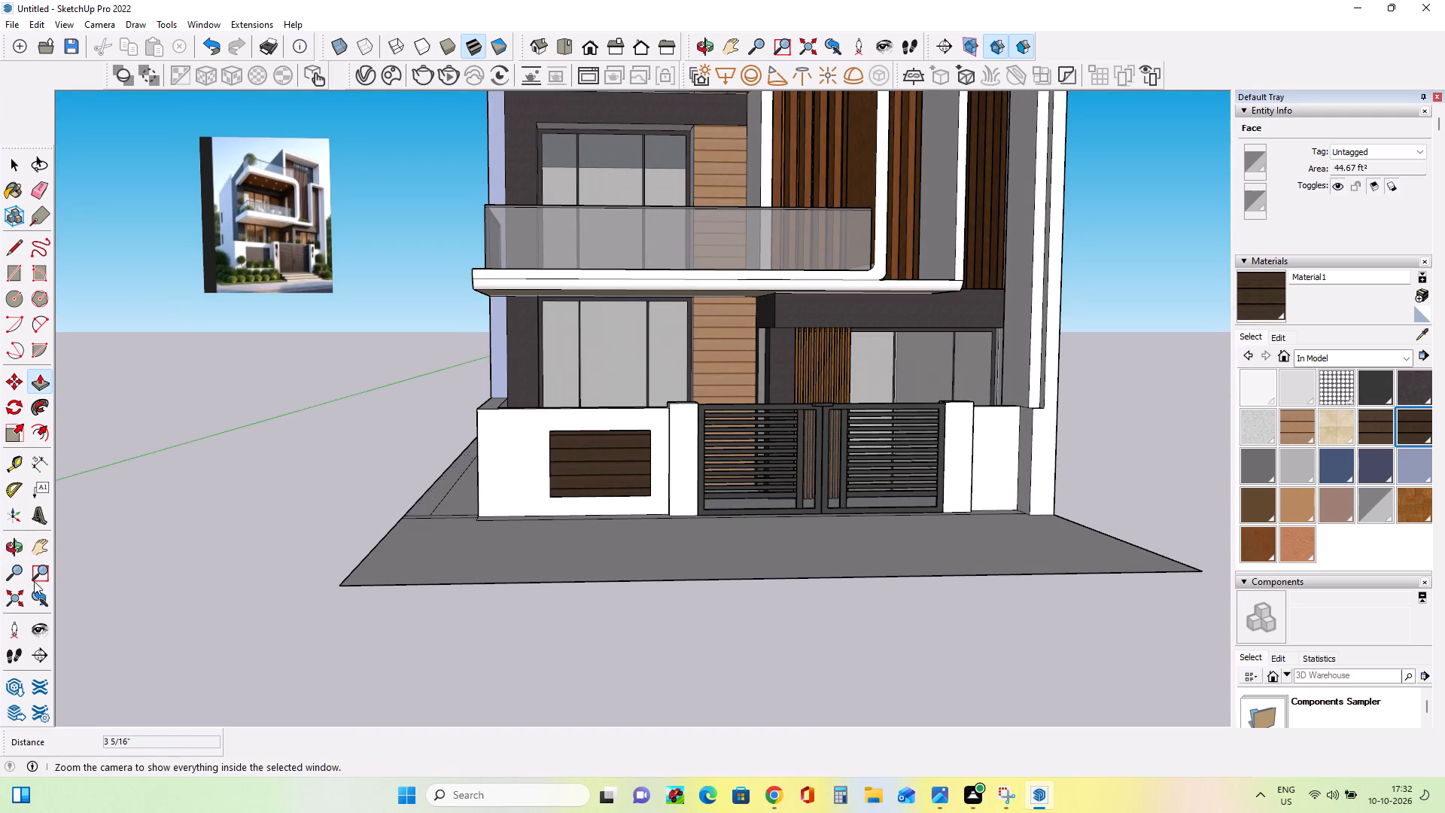
left_click(47, 550)
left_click_drag(513, 440, 482, 557)
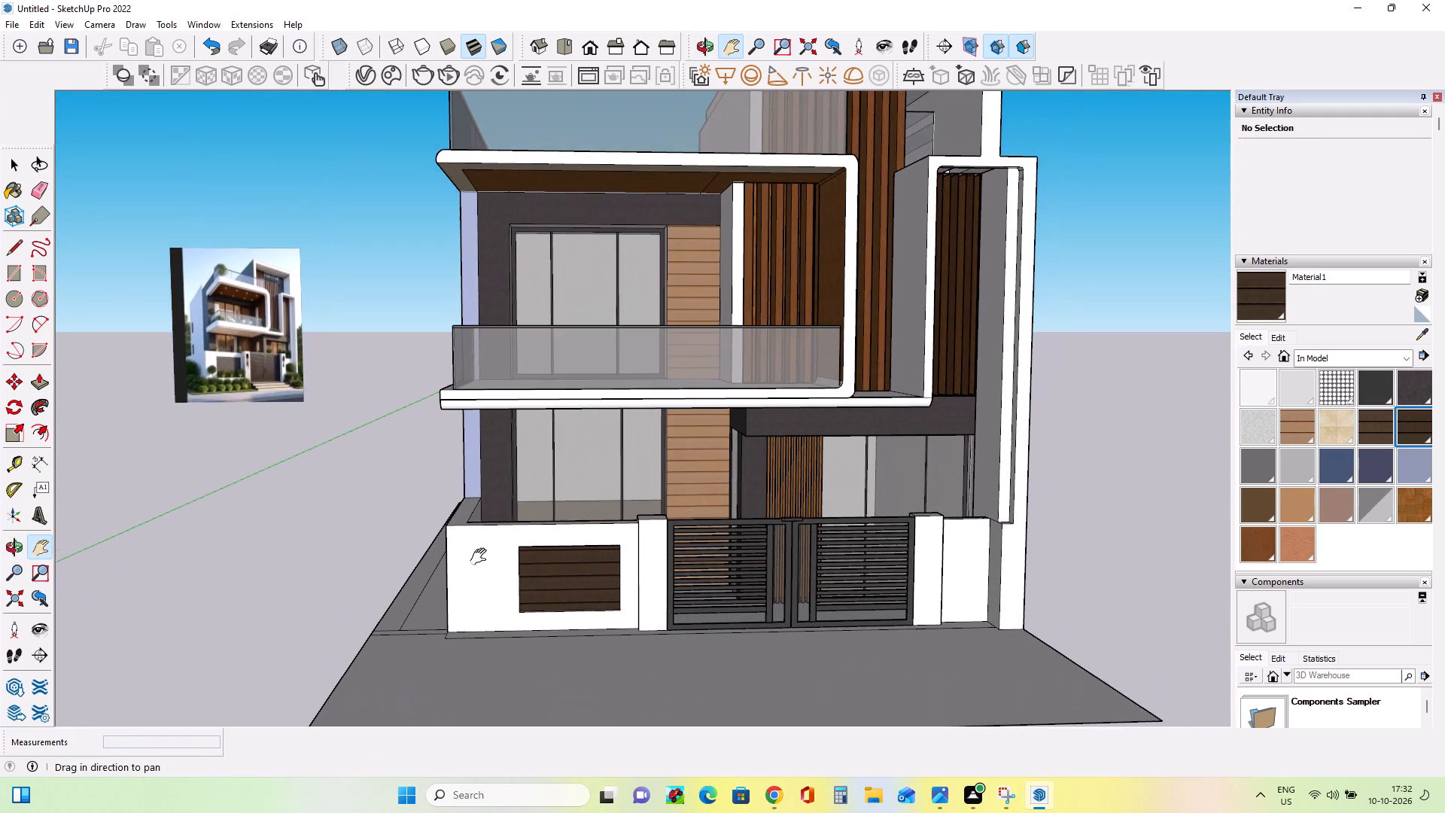
middle_click_drag(725, 577, 725, 557)
scroll(725, 556, "down", 3)
middle_click_drag(839, 546, 840, 553)
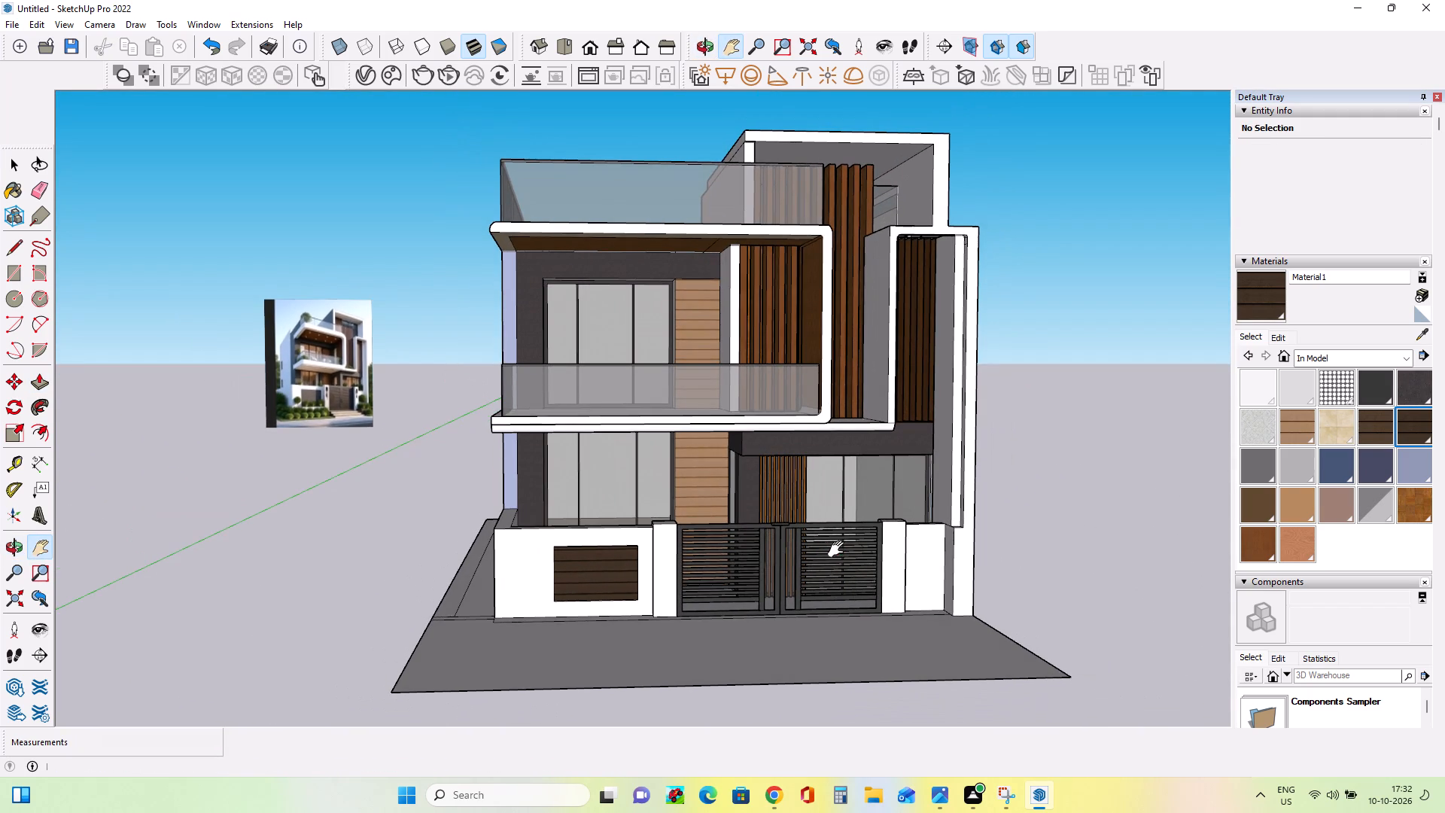
middle_click_drag(839, 546, 810, 537)
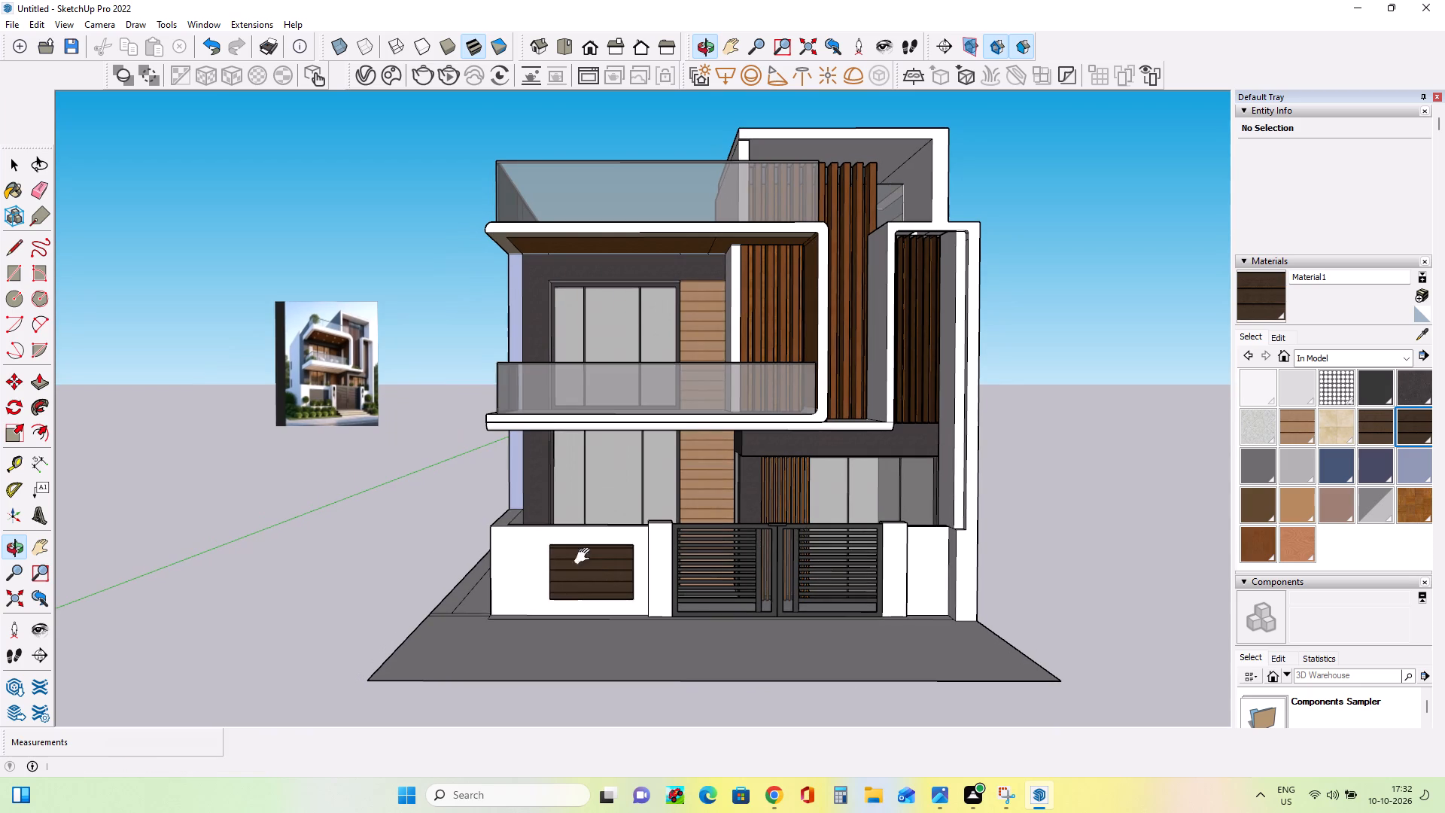
Draw a planter-strip rectangle about 13' 6" by 2' 8" on the paving along the foot of the wood-panelled boundary wall.
middle_click_drag(494, 654, 515, 679)
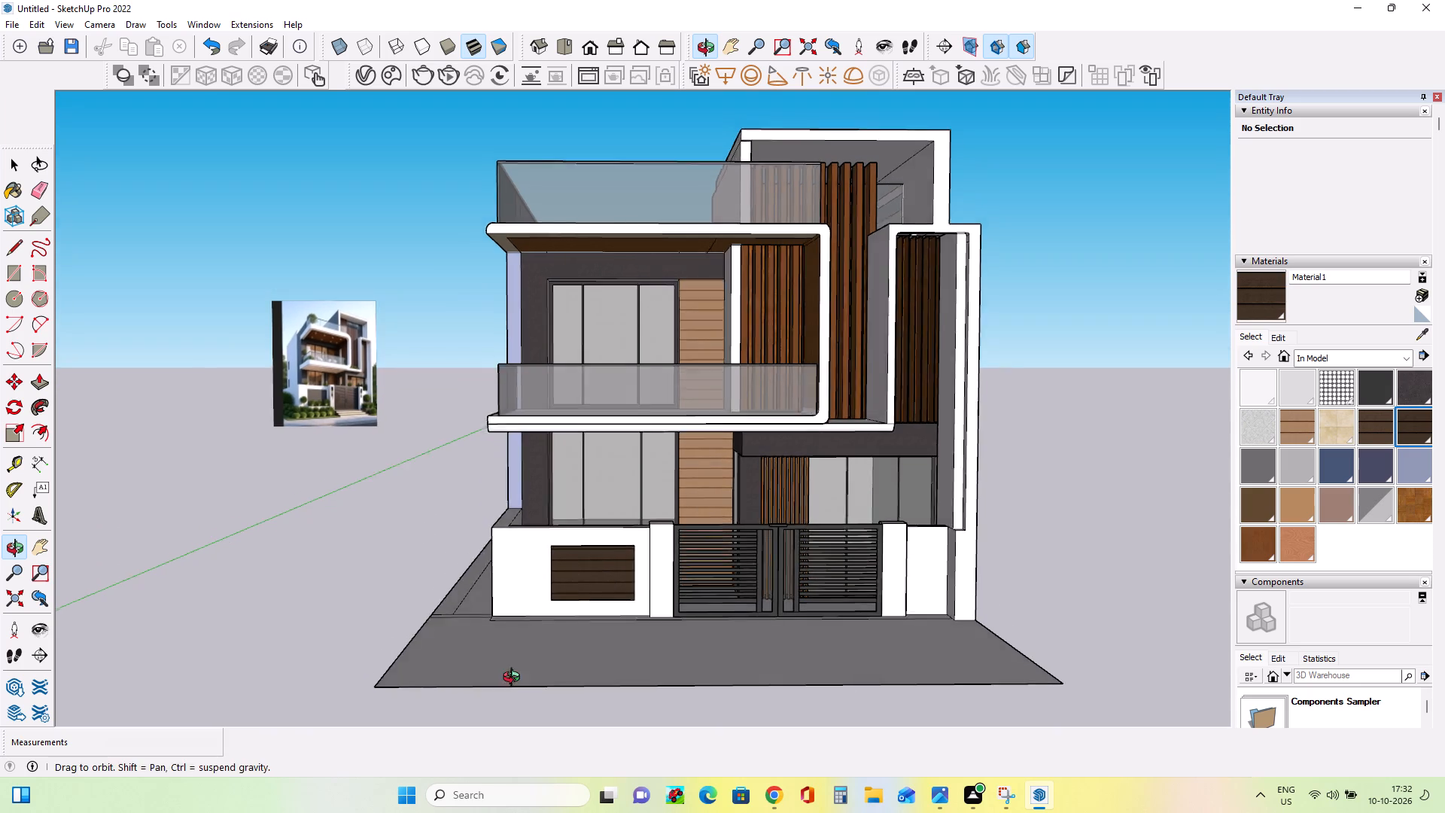
middle_click_drag(515, 679, 550, 745)
middle_click_drag(558, 754, 581, 782)
scroll(634, 634, "up", 2)
middle_click_drag(643, 647, 659, 683)
scroll(397, 354, "up", 1)
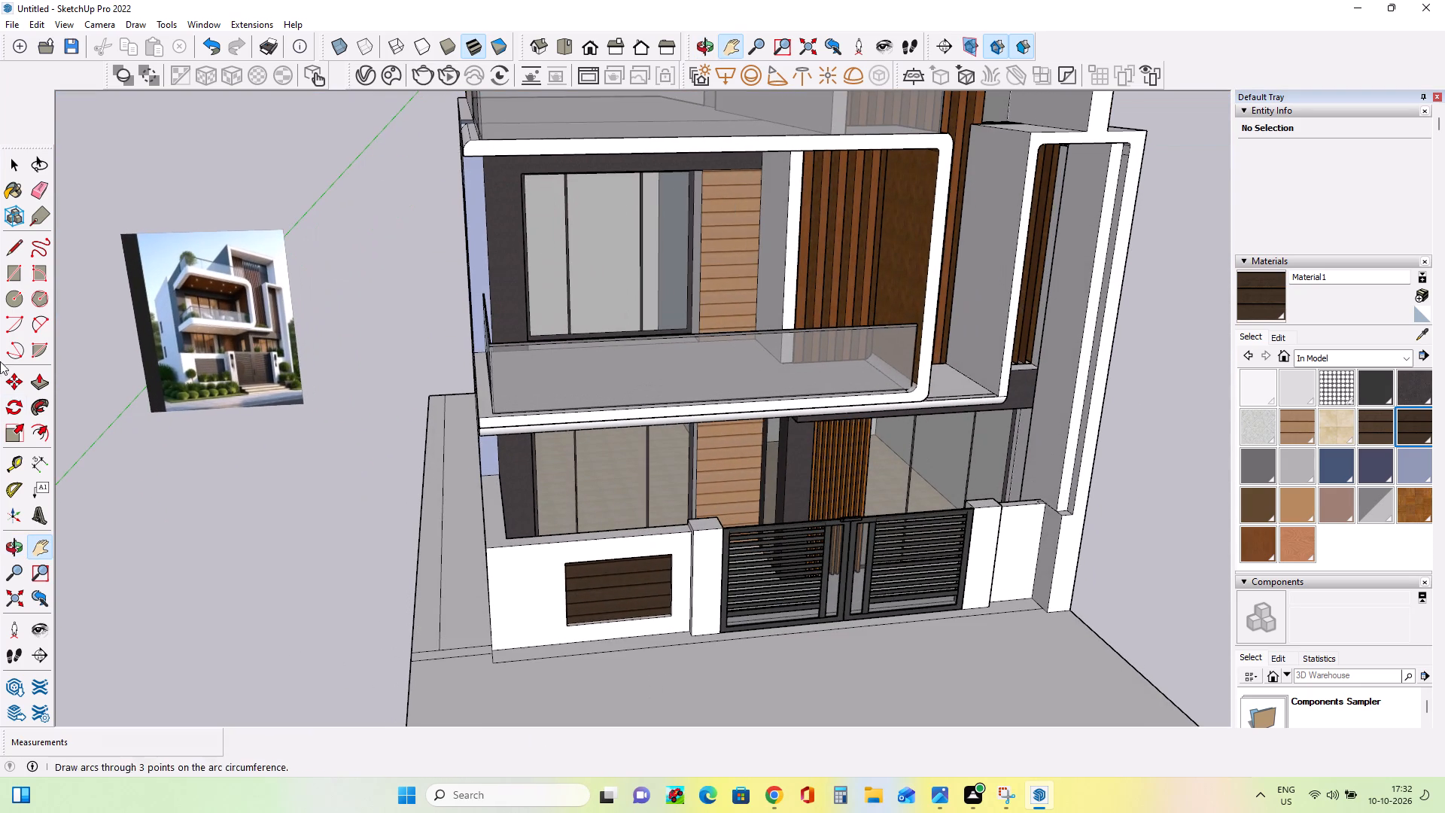
left_click(9, 273)
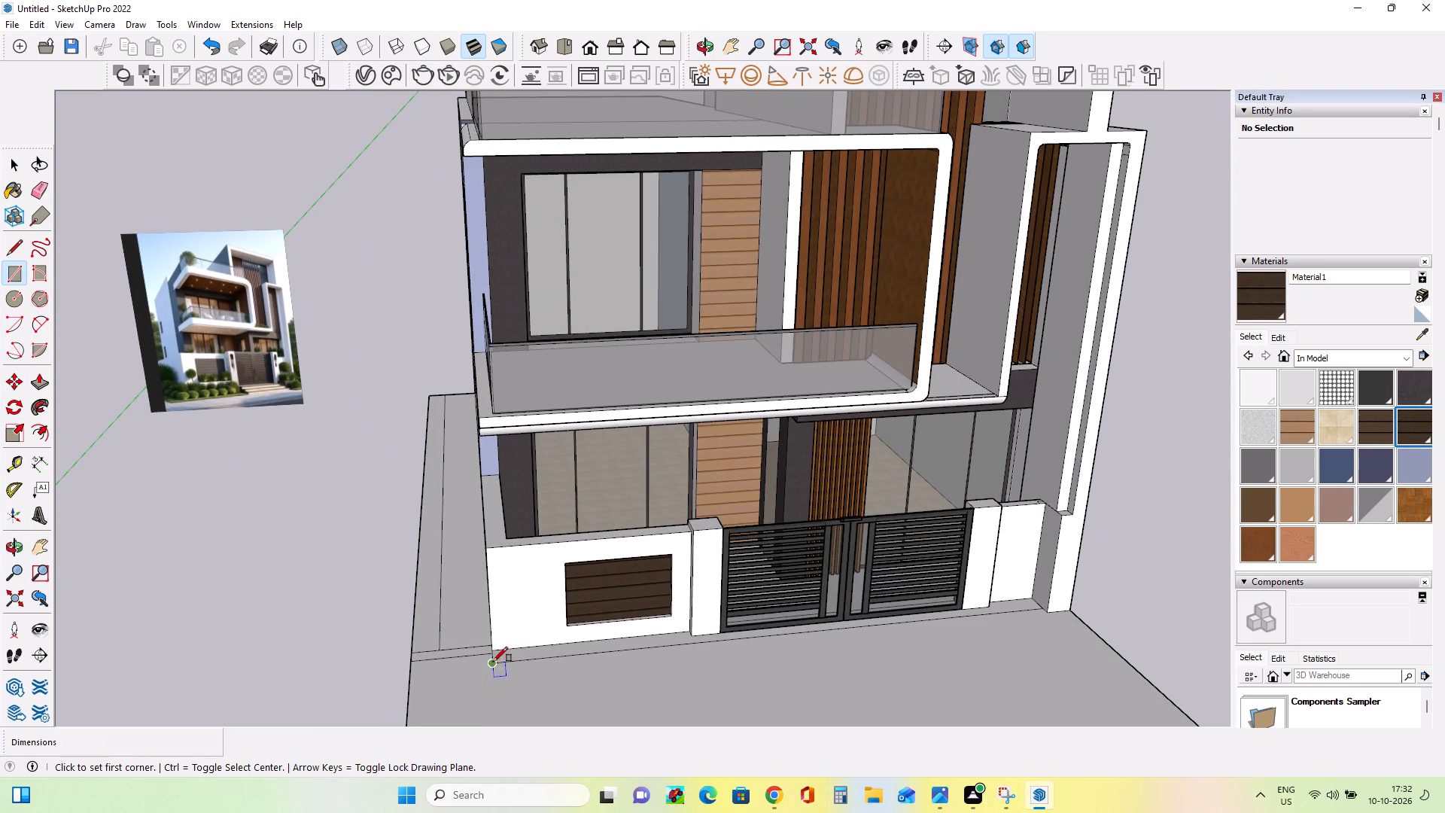
left_click(495, 655)
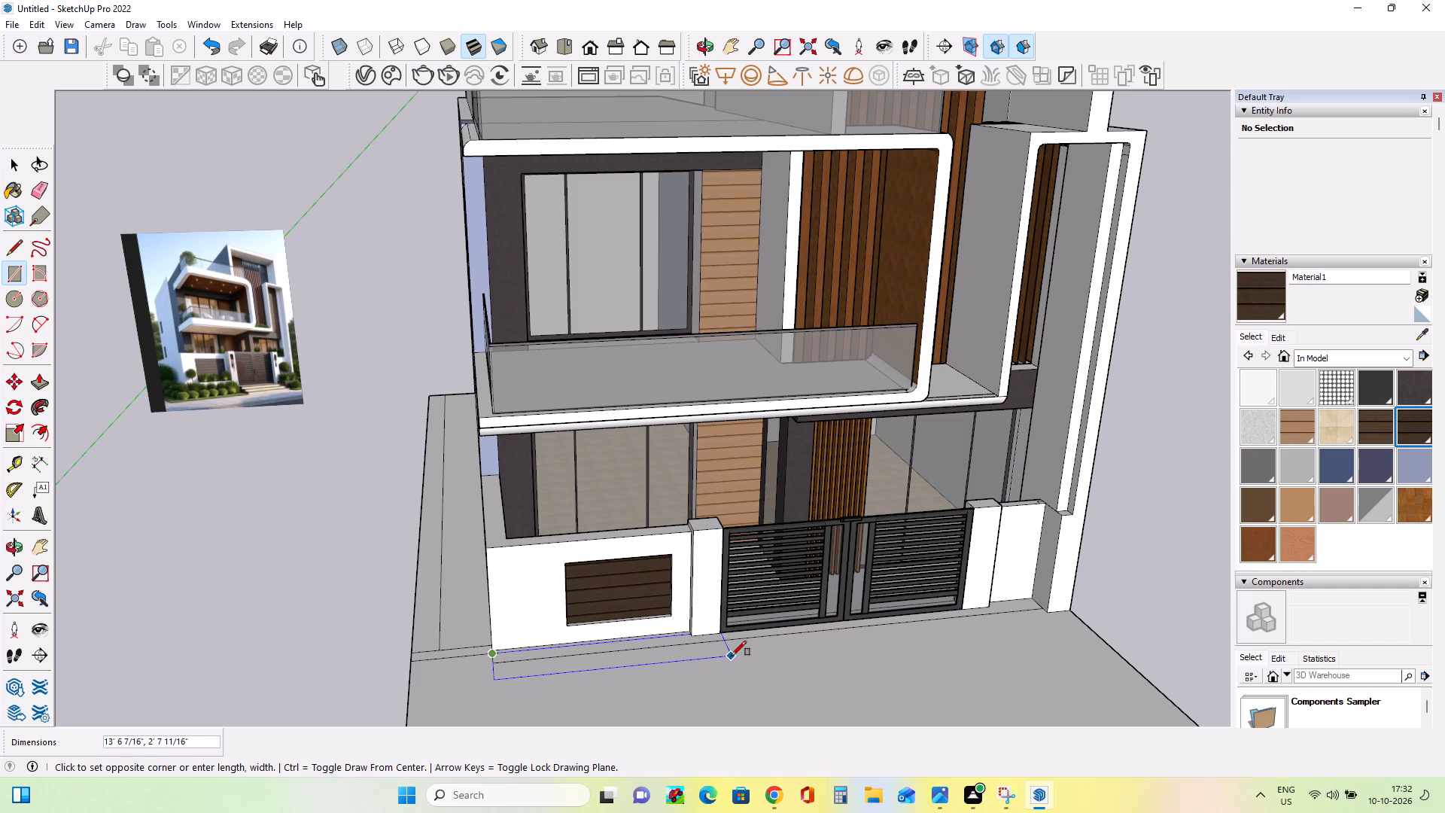
left_click(732, 656)
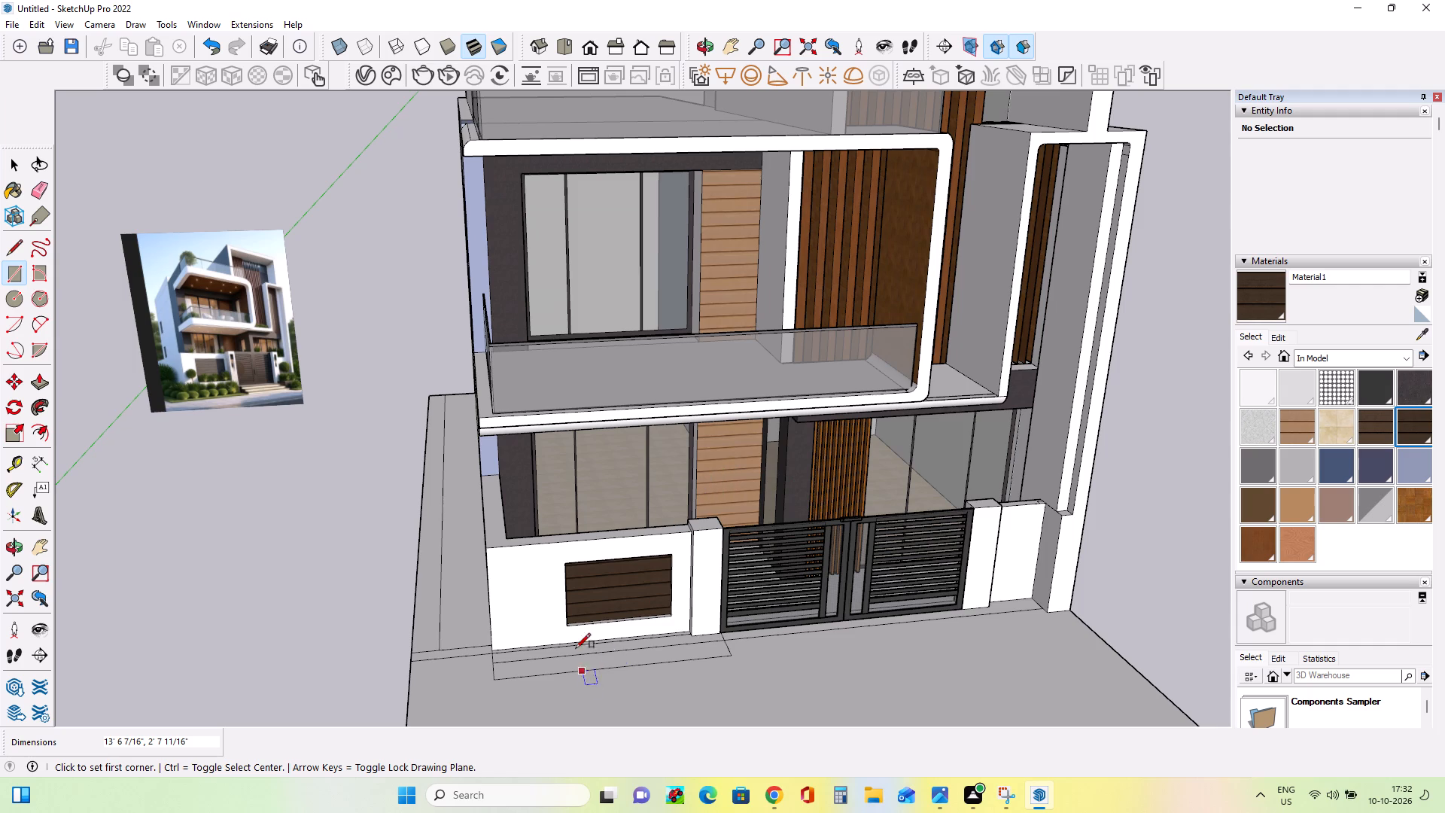
Push the dark wood panel deeper into the front boundary wall in two passes, the second about 2 1/16".
scroll(578, 637, "up", 9)
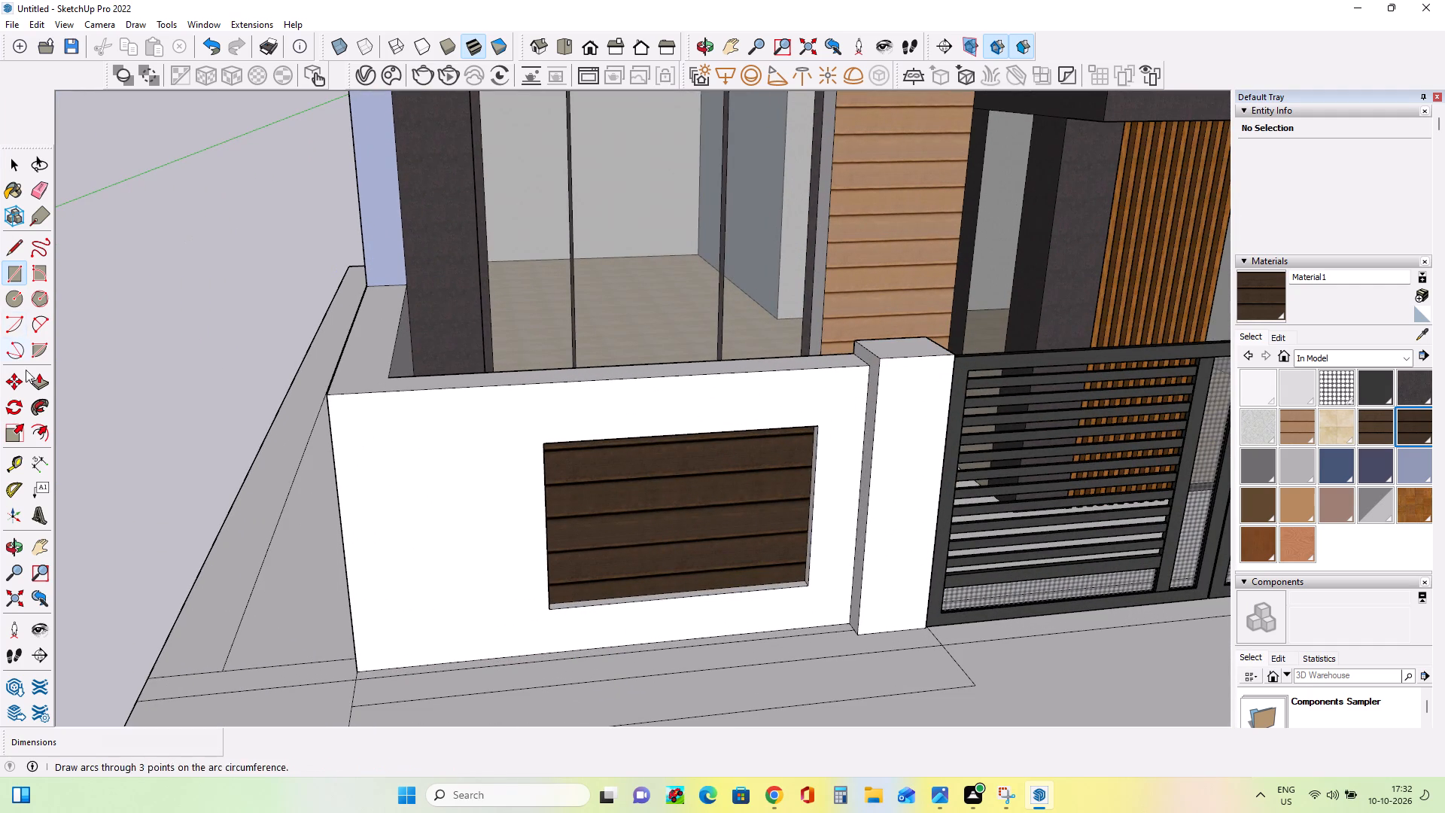
left_click(31, 385)
left_click(608, 546)
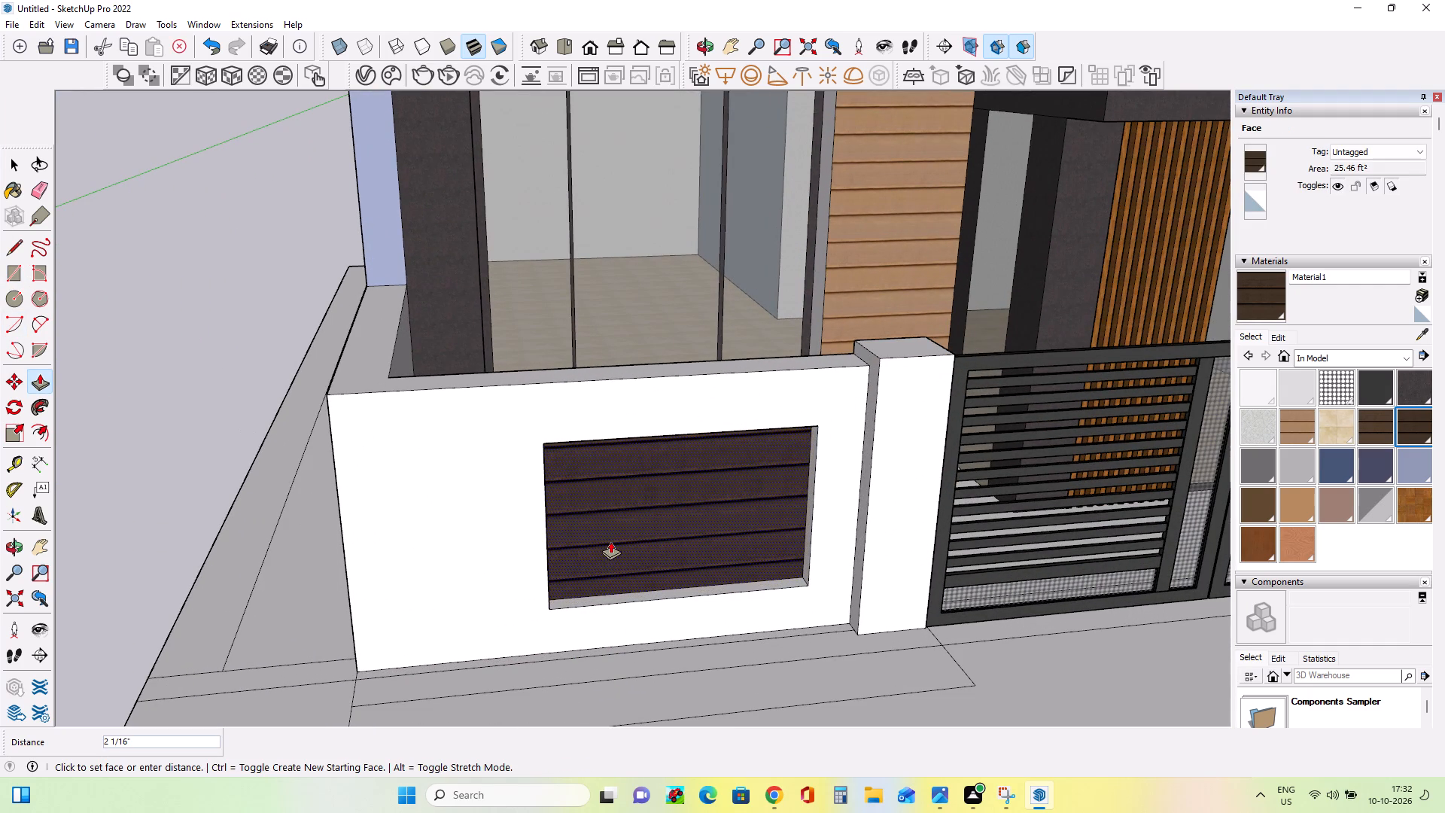
left_click(610, 541)
left_click(657, 559)
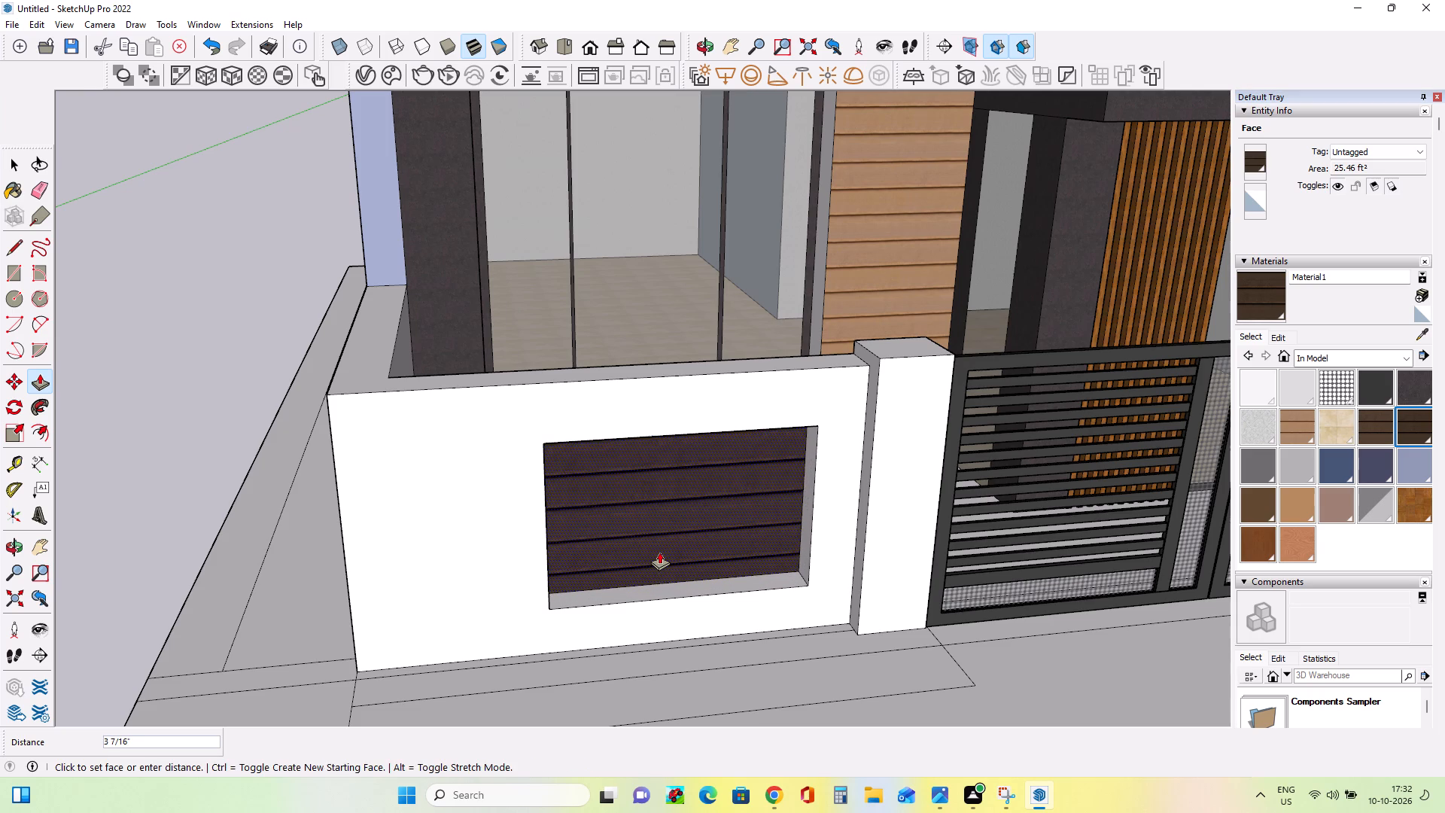
left_click(660, 554)
Examine the deepened wood panel recess and the front boundary wall from lower and wider views.
middle_click_drag(784, 591, 776, 586)
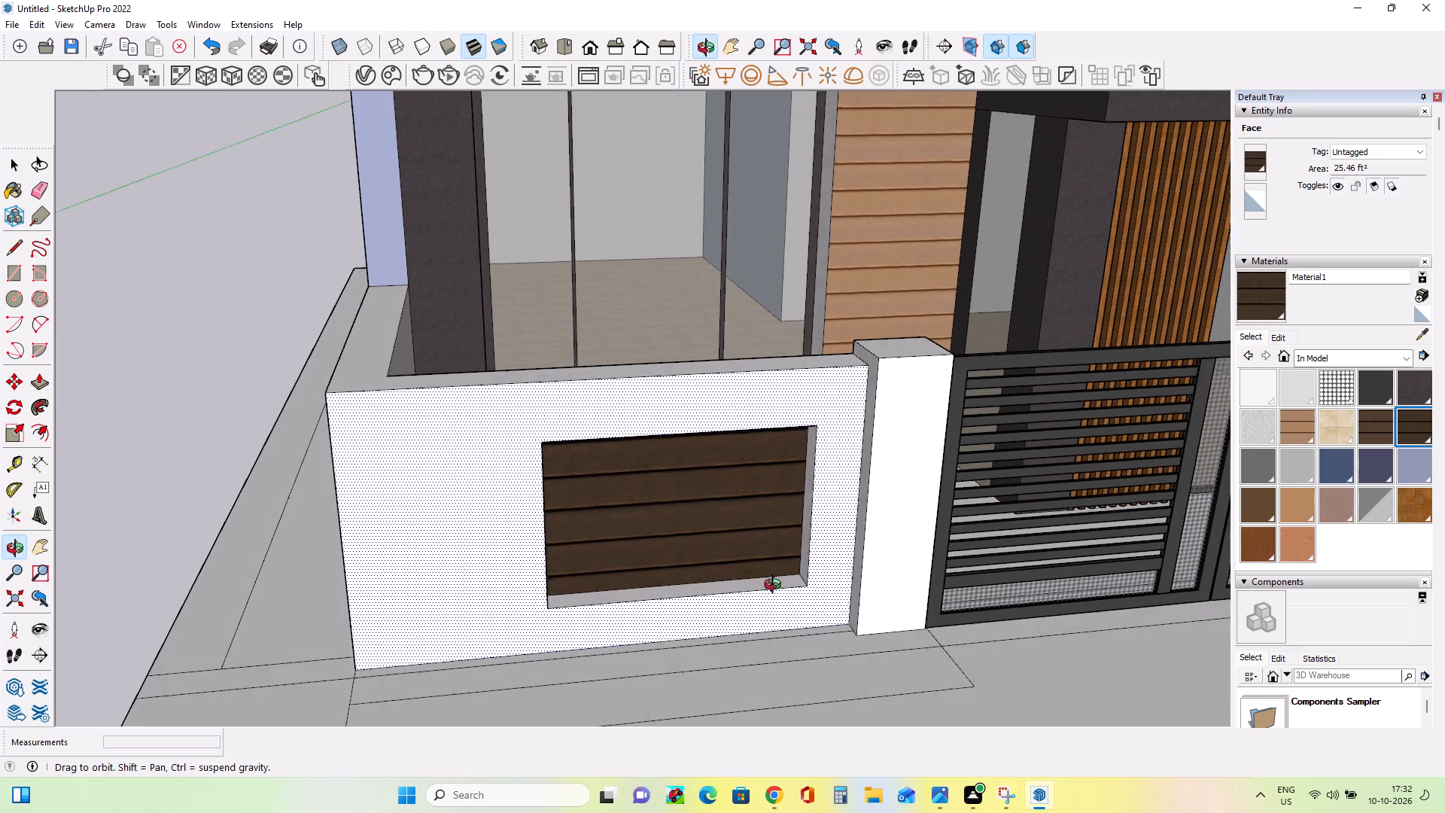
middle_click_drag(776, 586, 767, 578)
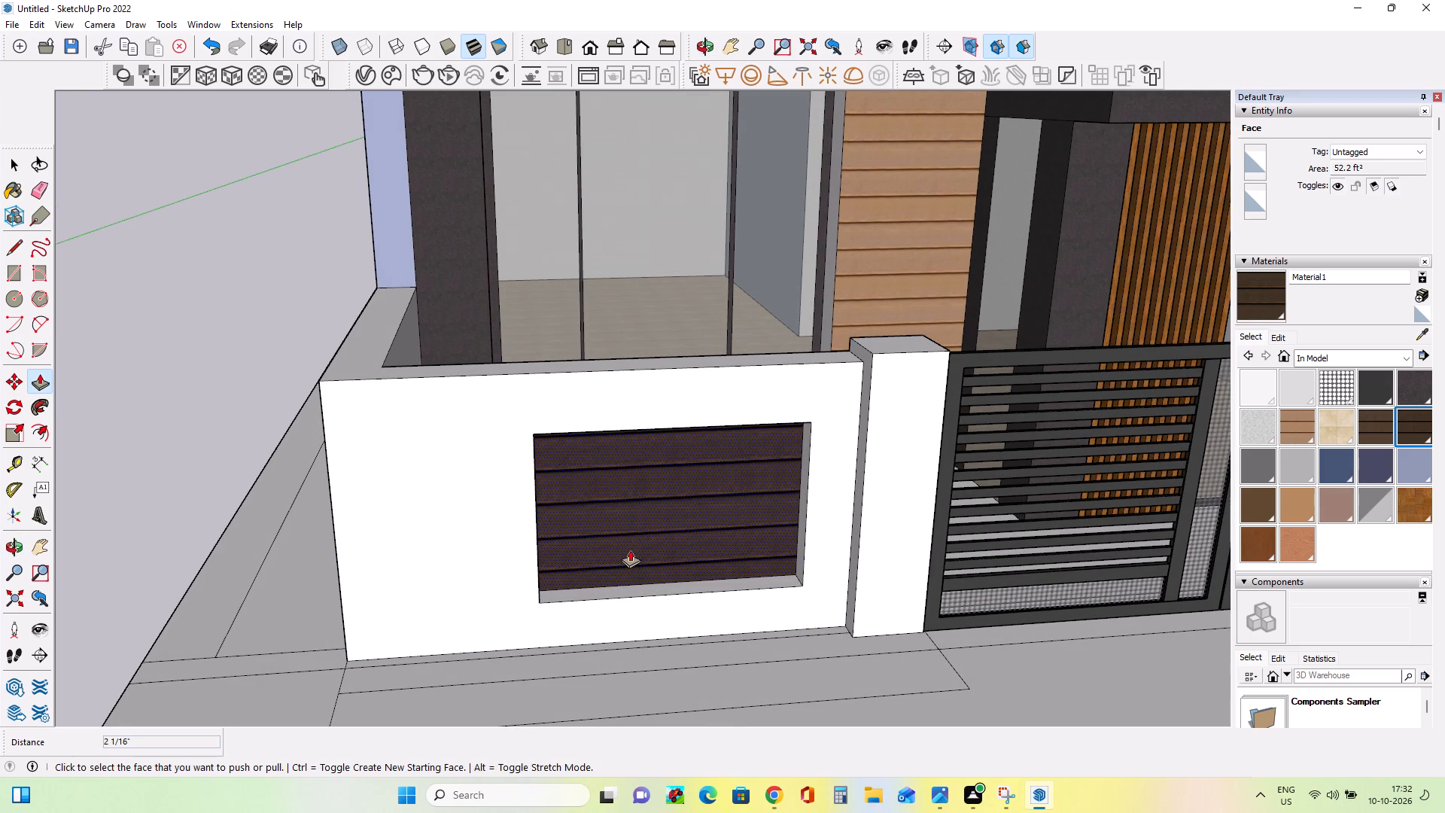
middle_click_drag(695, 571, 686, 458)
left_click(11, 169)
left_click(147, 227)
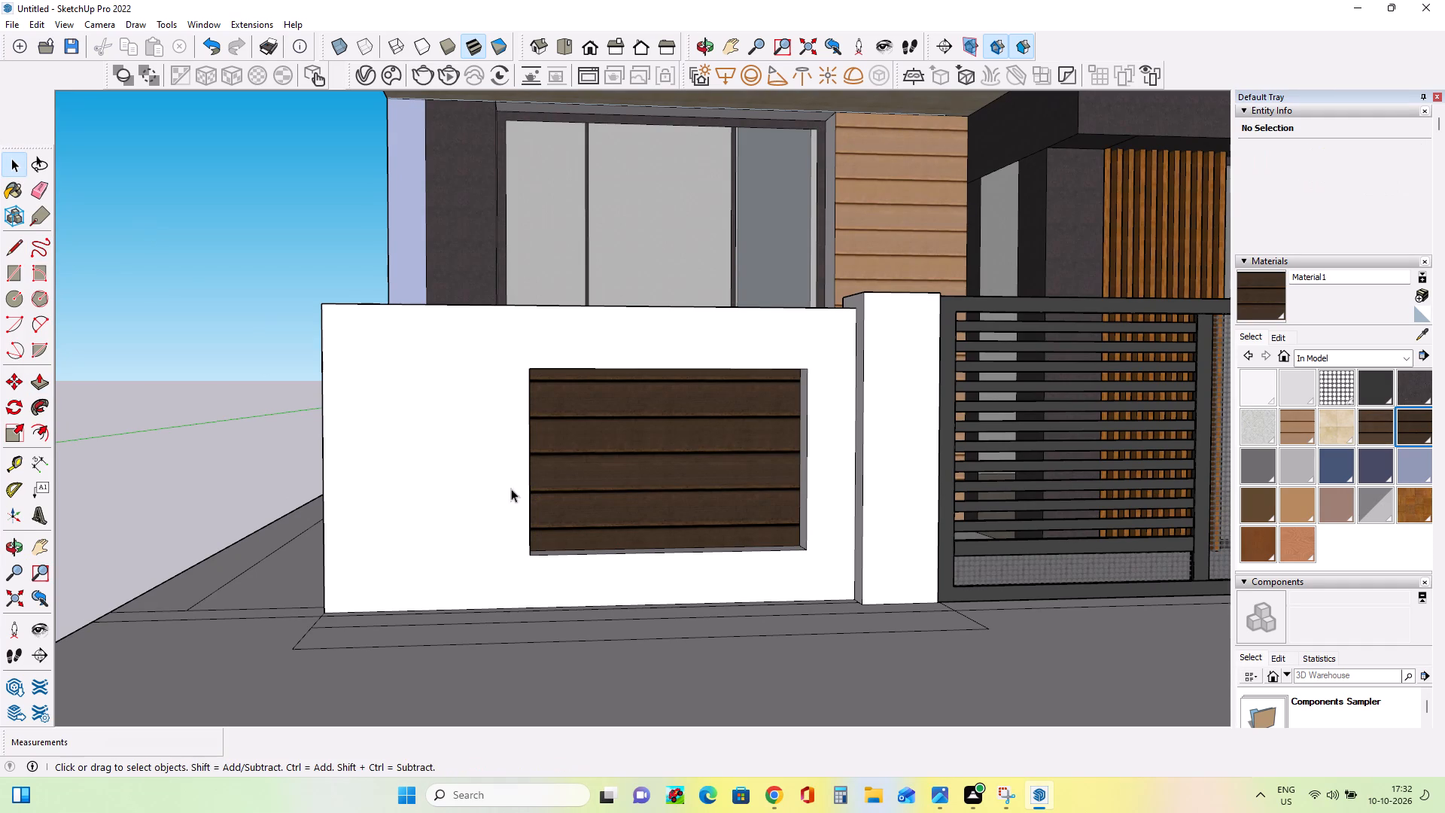
middle_click_drag(535, 509, 541, 528)
scroll(504, 489, "down", 4)
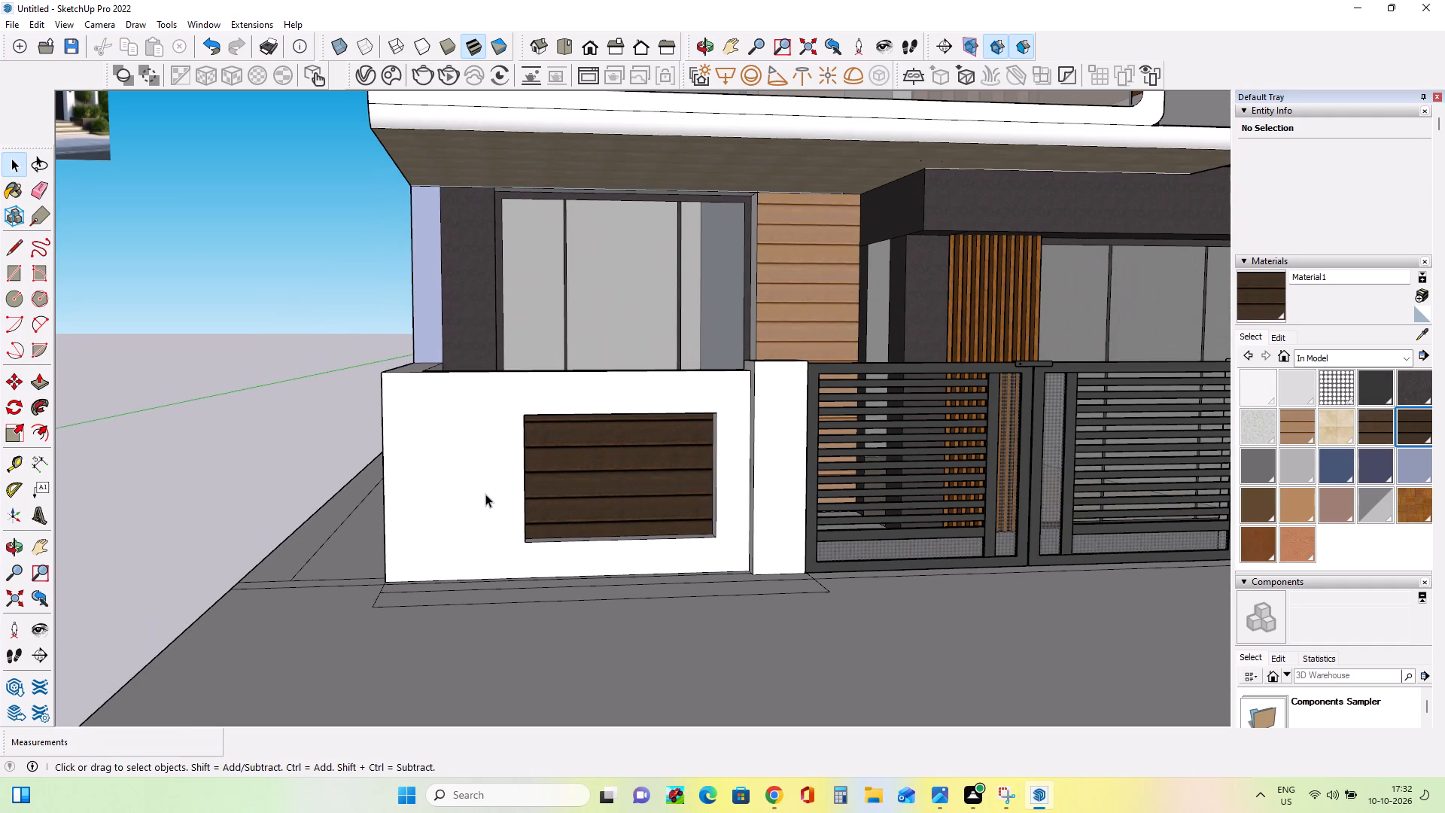
scroll(485, 493, "down", 3)
scroll(541, 449, "down", 1)
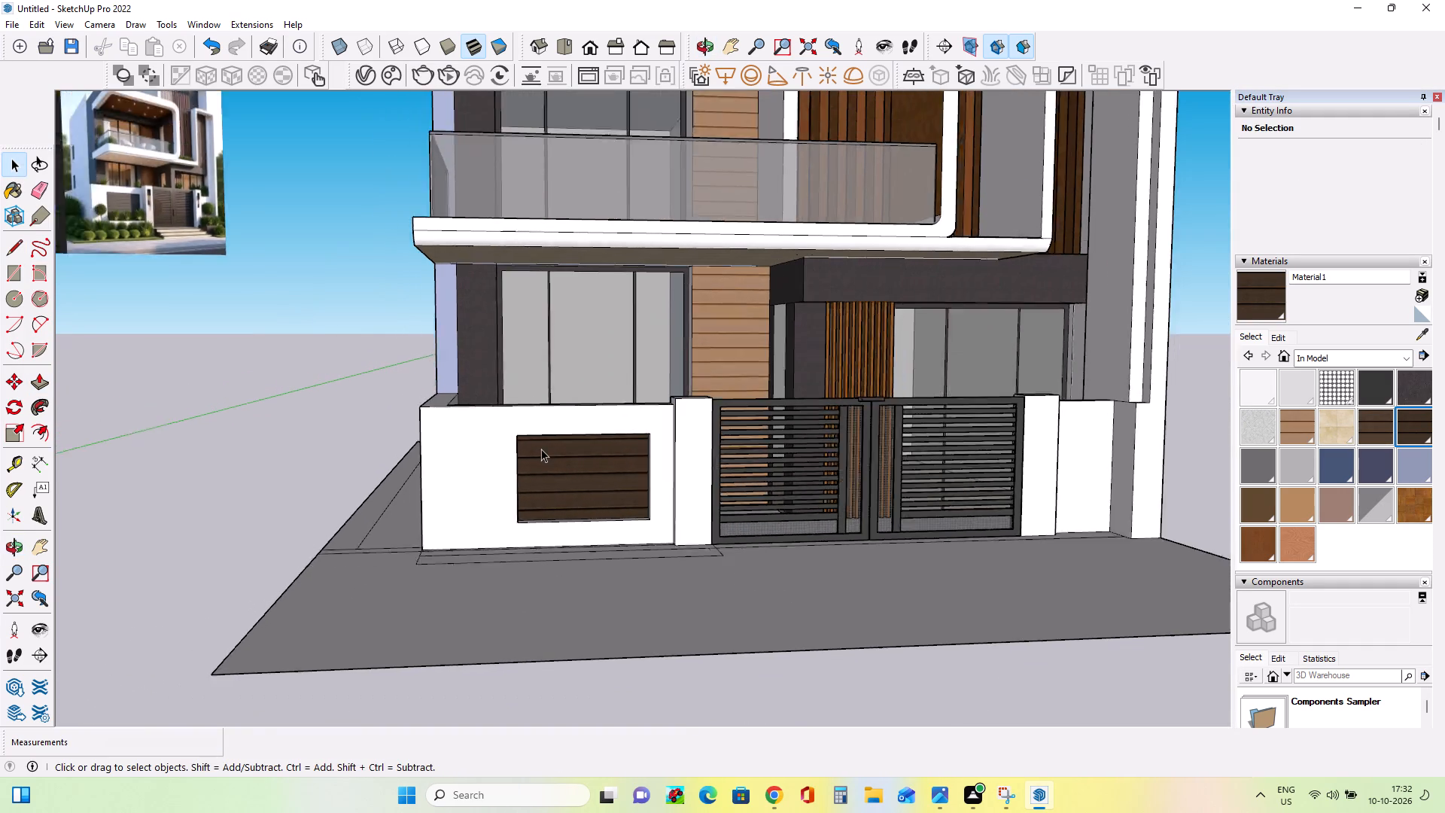
scroll(541, 449, "down", 1)
Draw a line about 9 3/8" long from the far gate pillar's outer base corner across the narrow paving strip to its edge.
middle_click_drag(1069, 522, 1058, 607)
scroll(1040, 564, "up", 5)
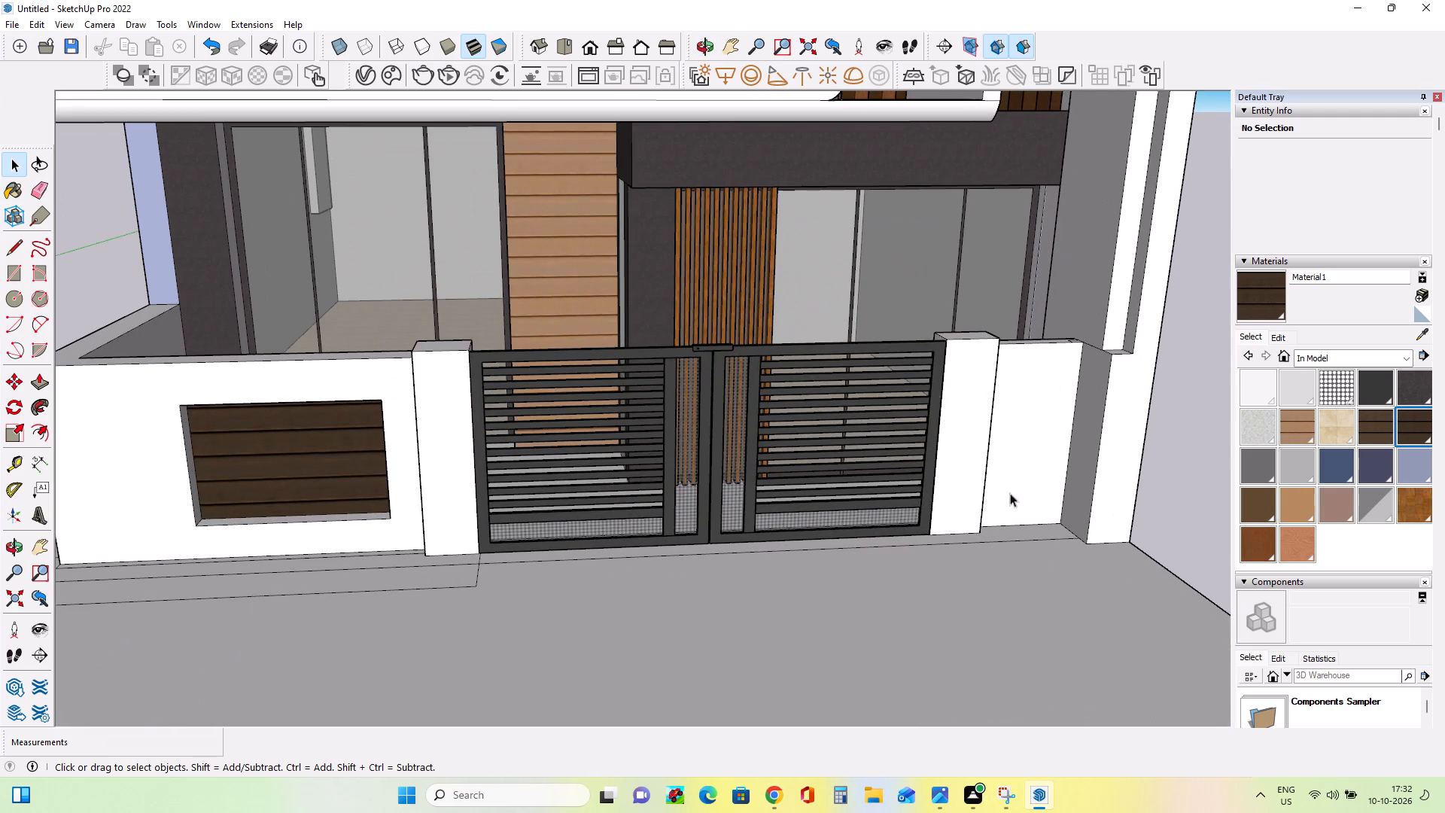
left_click(11, 248)
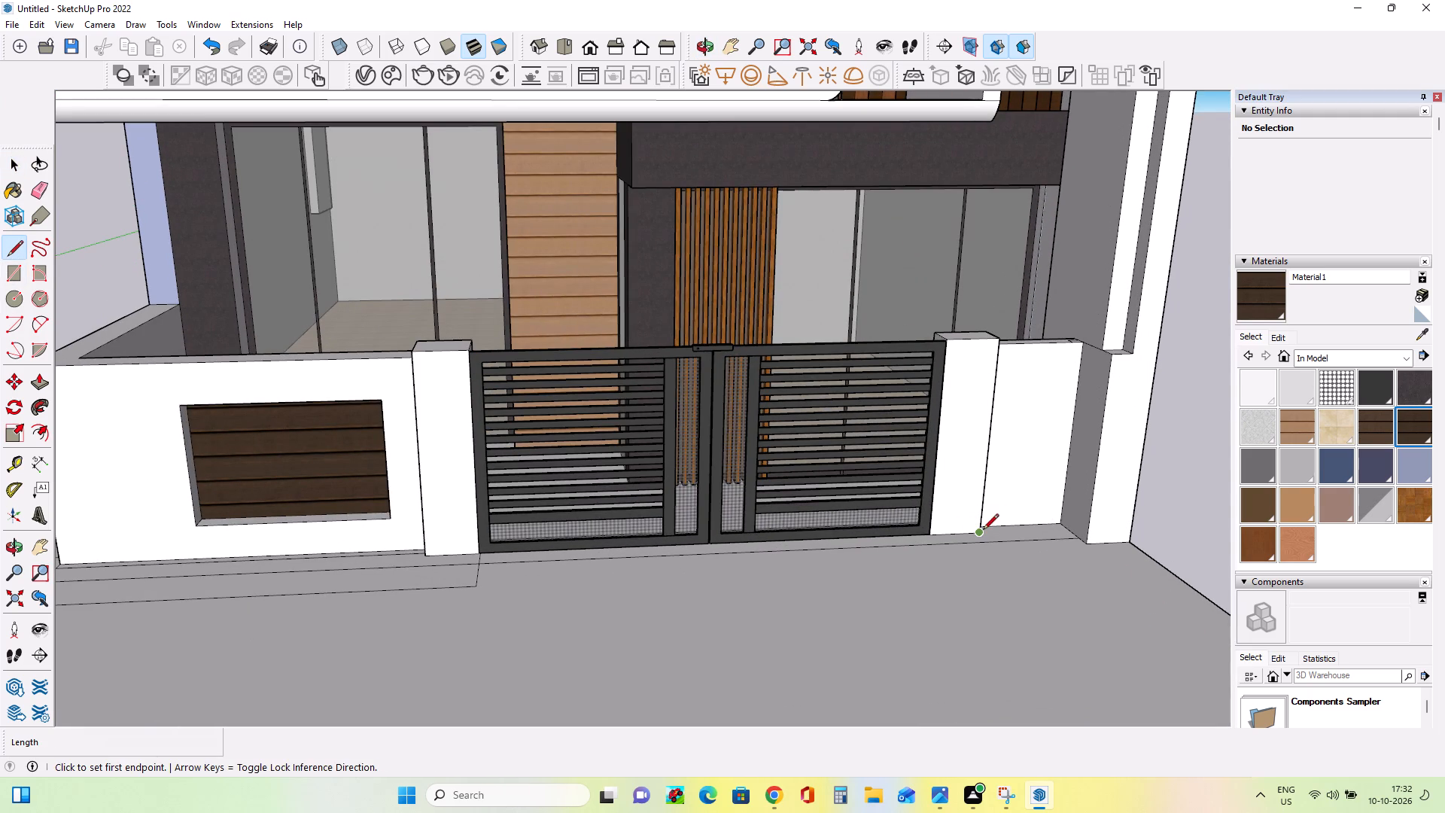
left_click(983, 531)
left_click(984, 544)
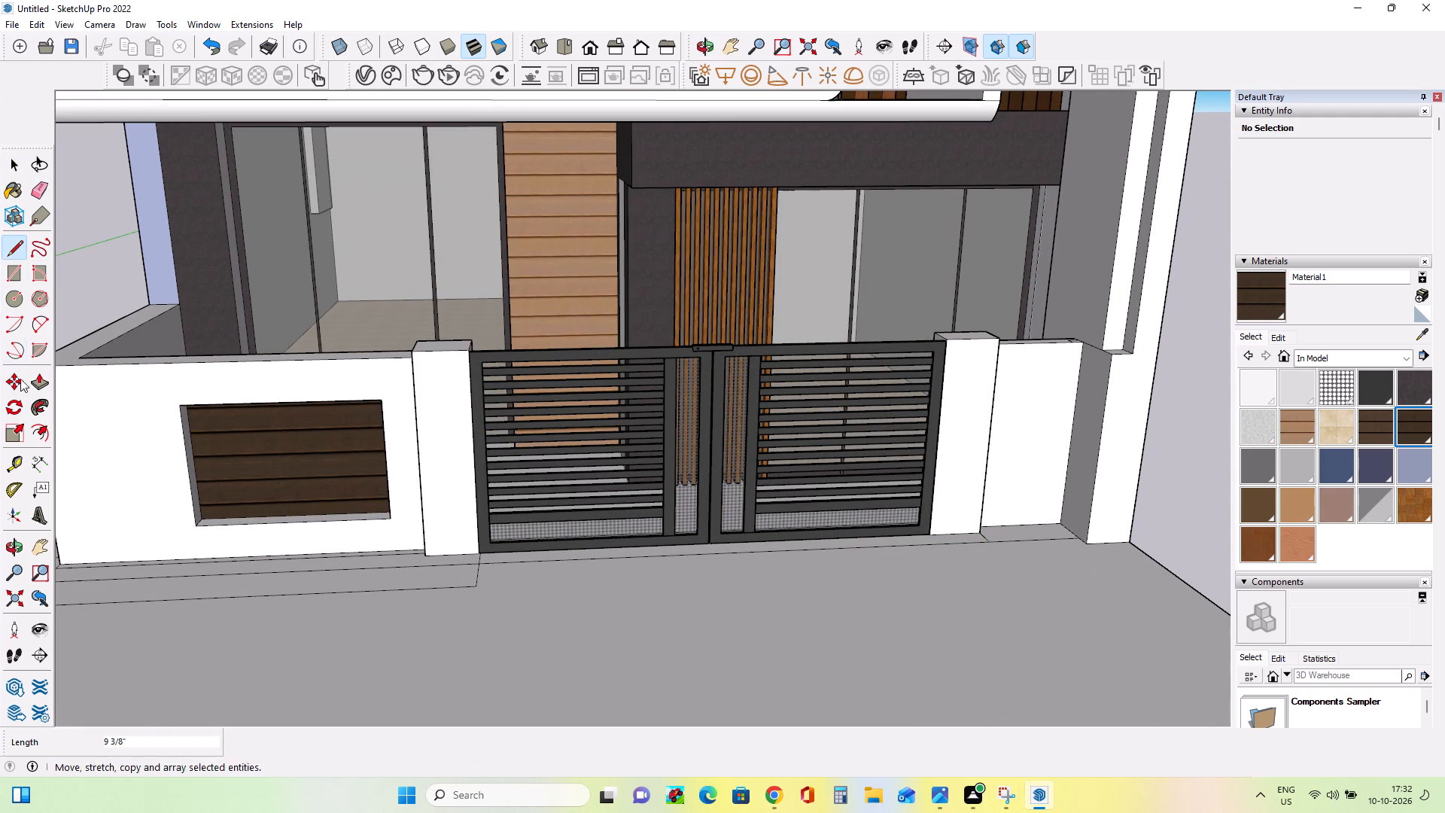
Offset the small paving face between the far gate pillar and the end wall inward about 2 5/8".
left_click(36, 385)
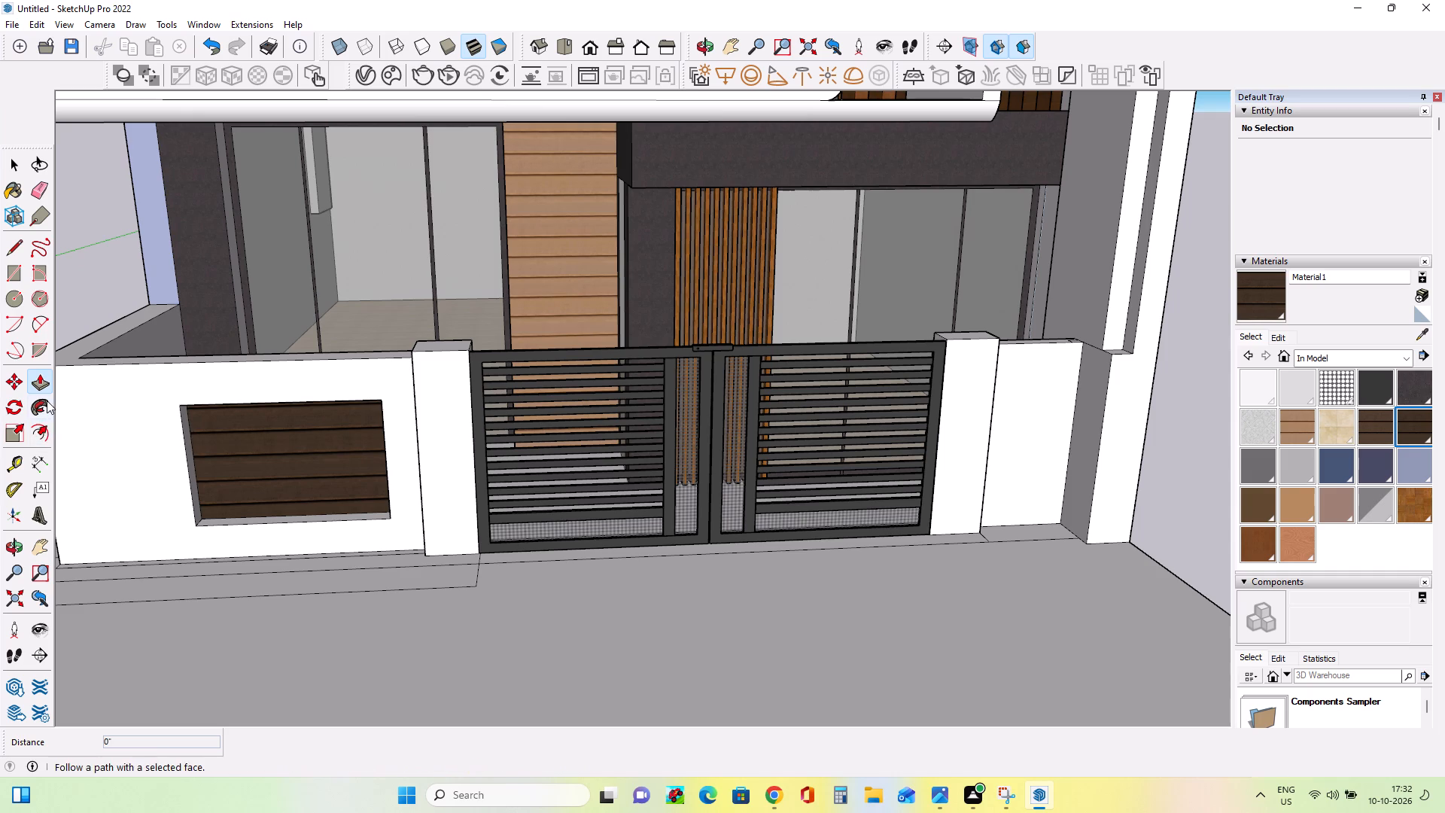
left_click(44, 434)
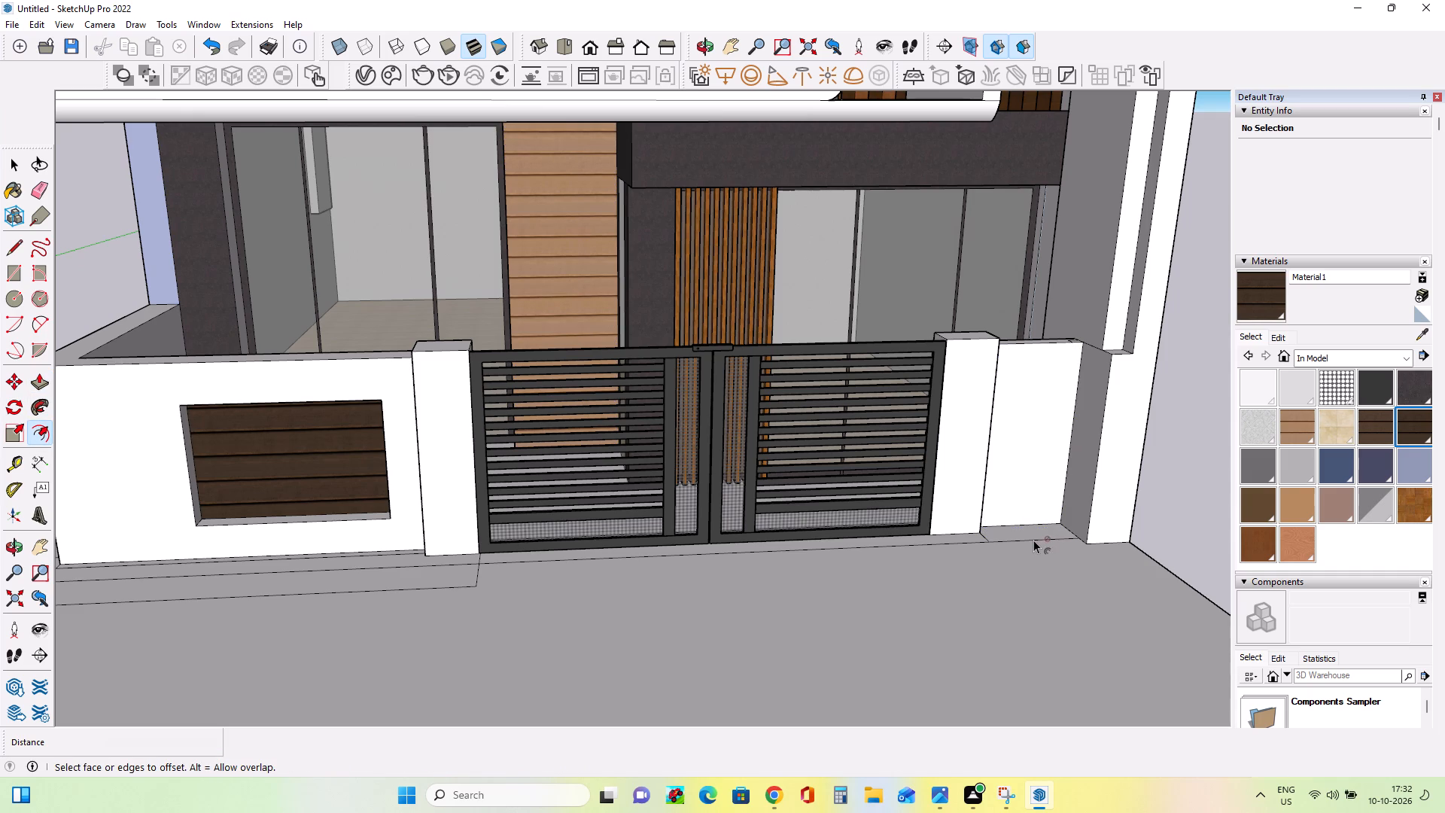
left_click(1037, 537)
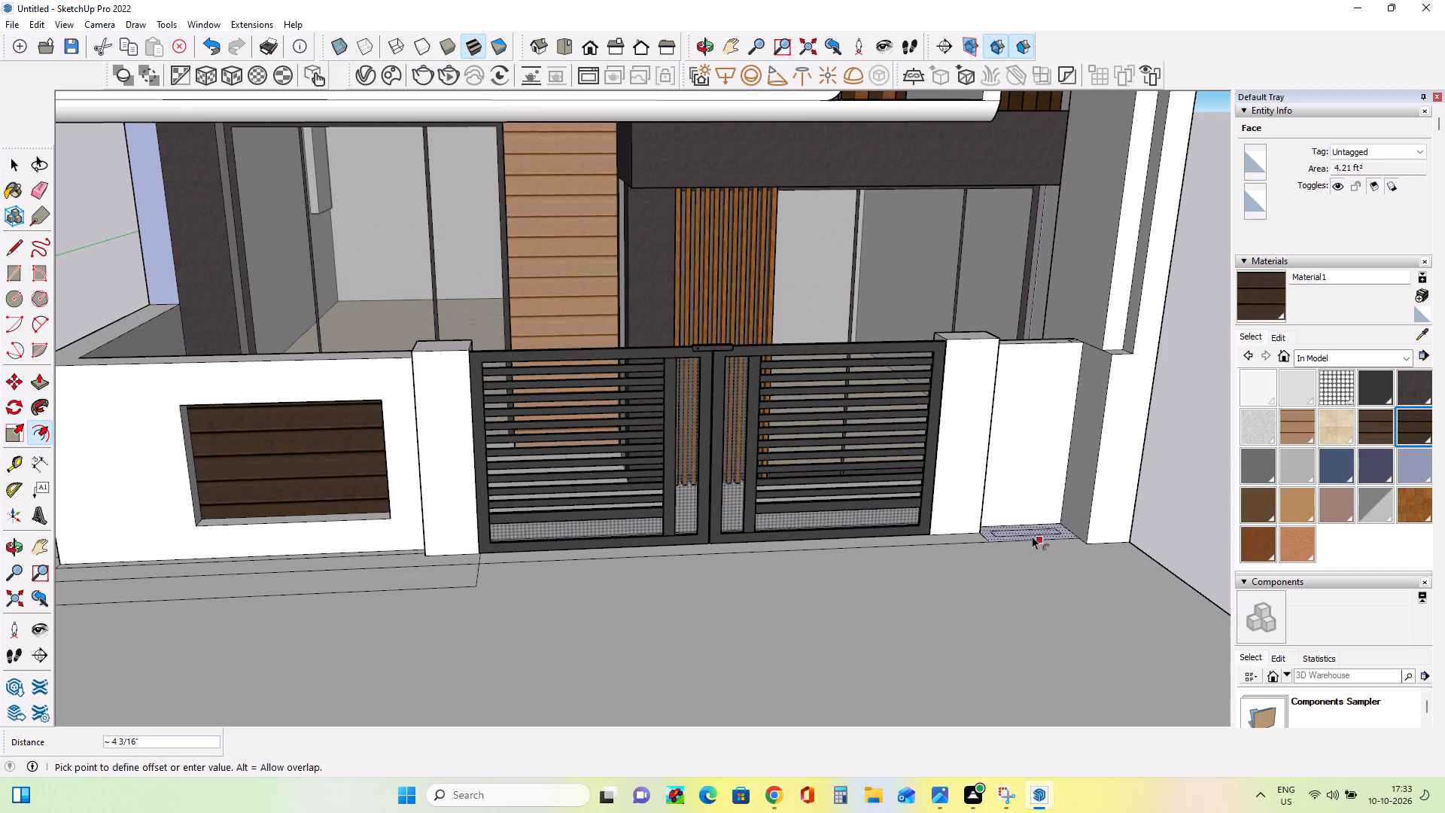
left_click(1034, 537)
Raise the offset border face beside the far gate pillar 7 7/8" to form the walls of a small planter box.
scroll(1028, 548, "up", 4)
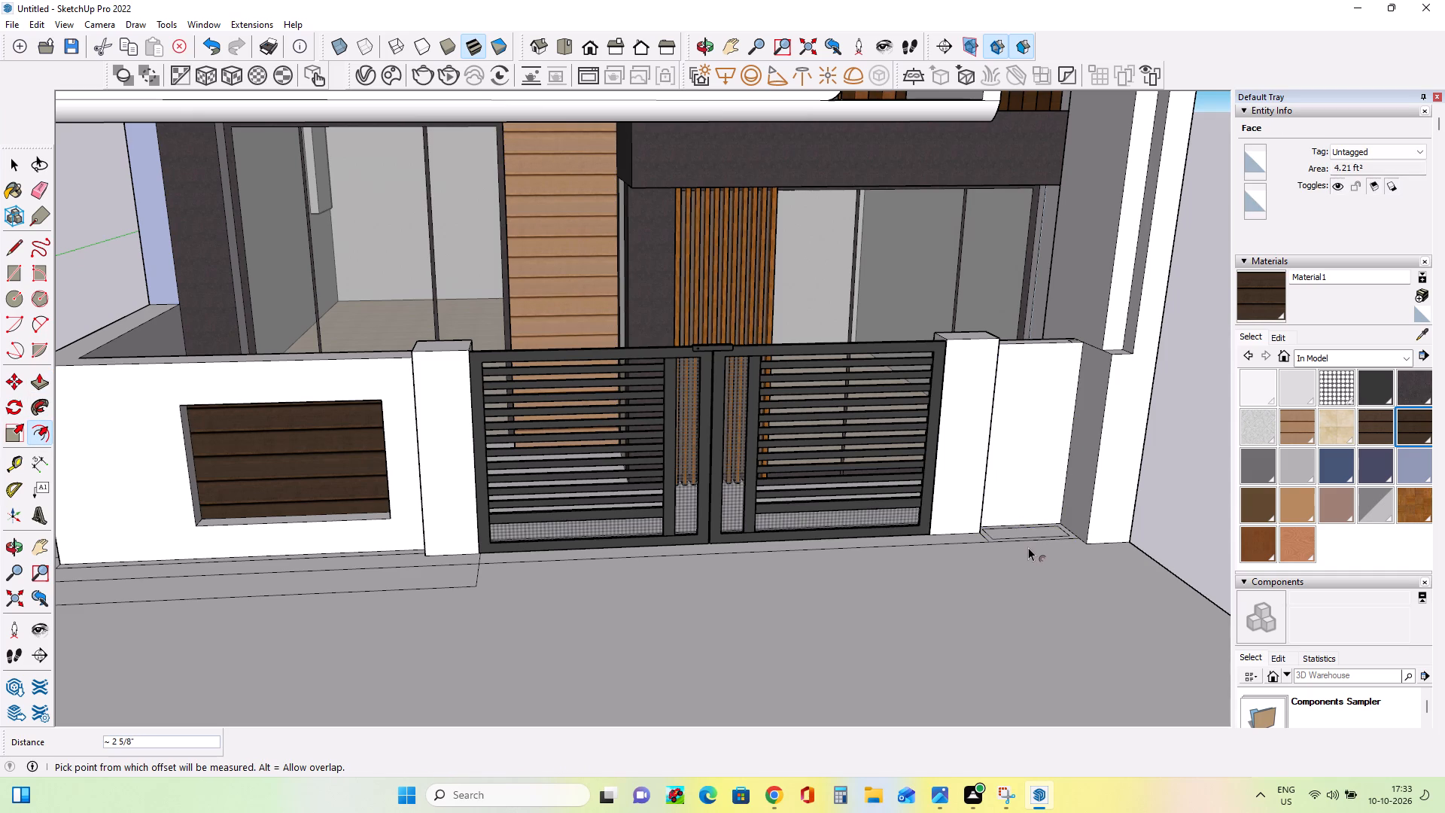
scroll(1028, 547, "up", 6)
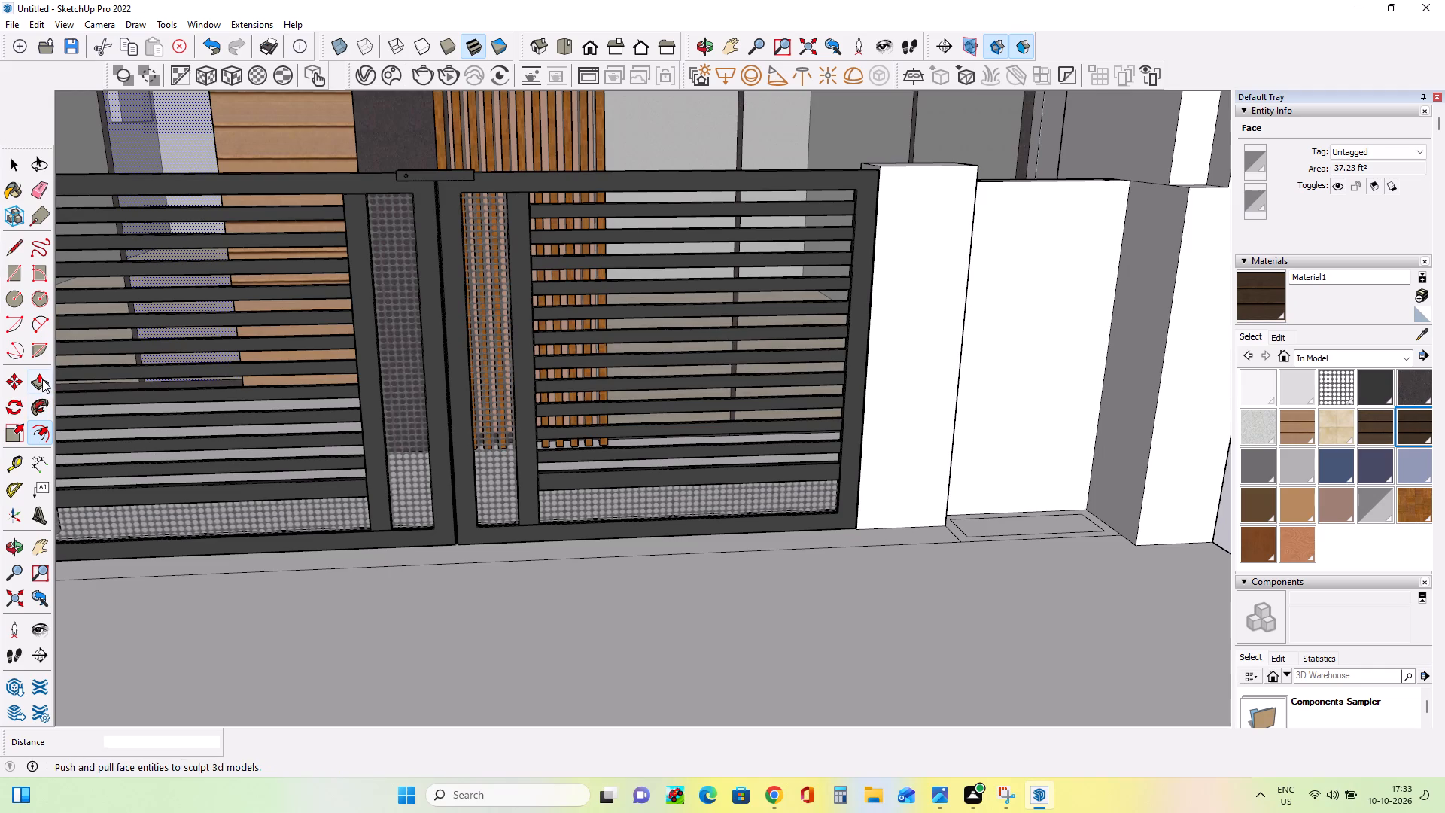
left_click(43, 379)
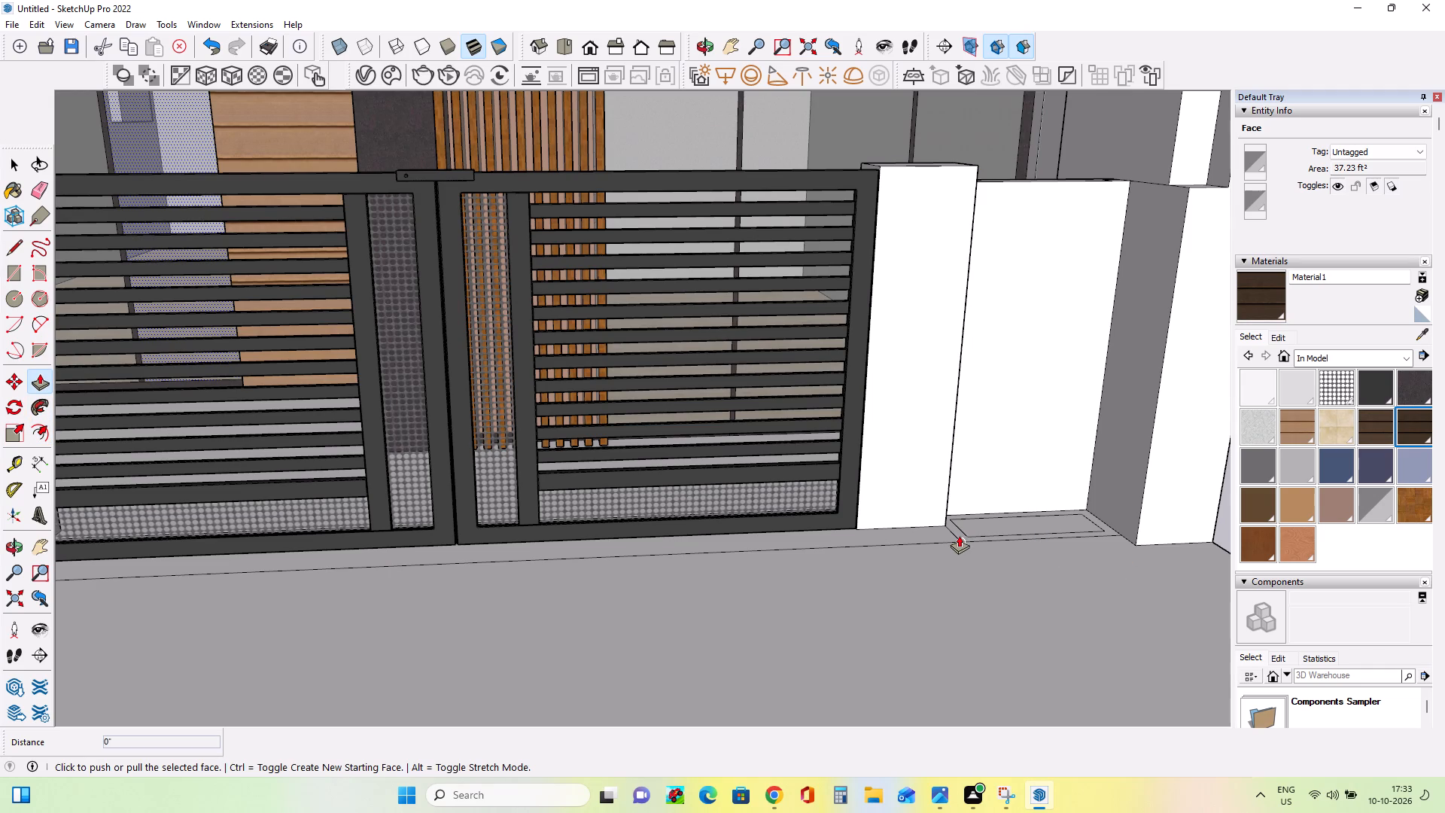
scroll(960, 538, "up", 8)
left_click(993, 533)
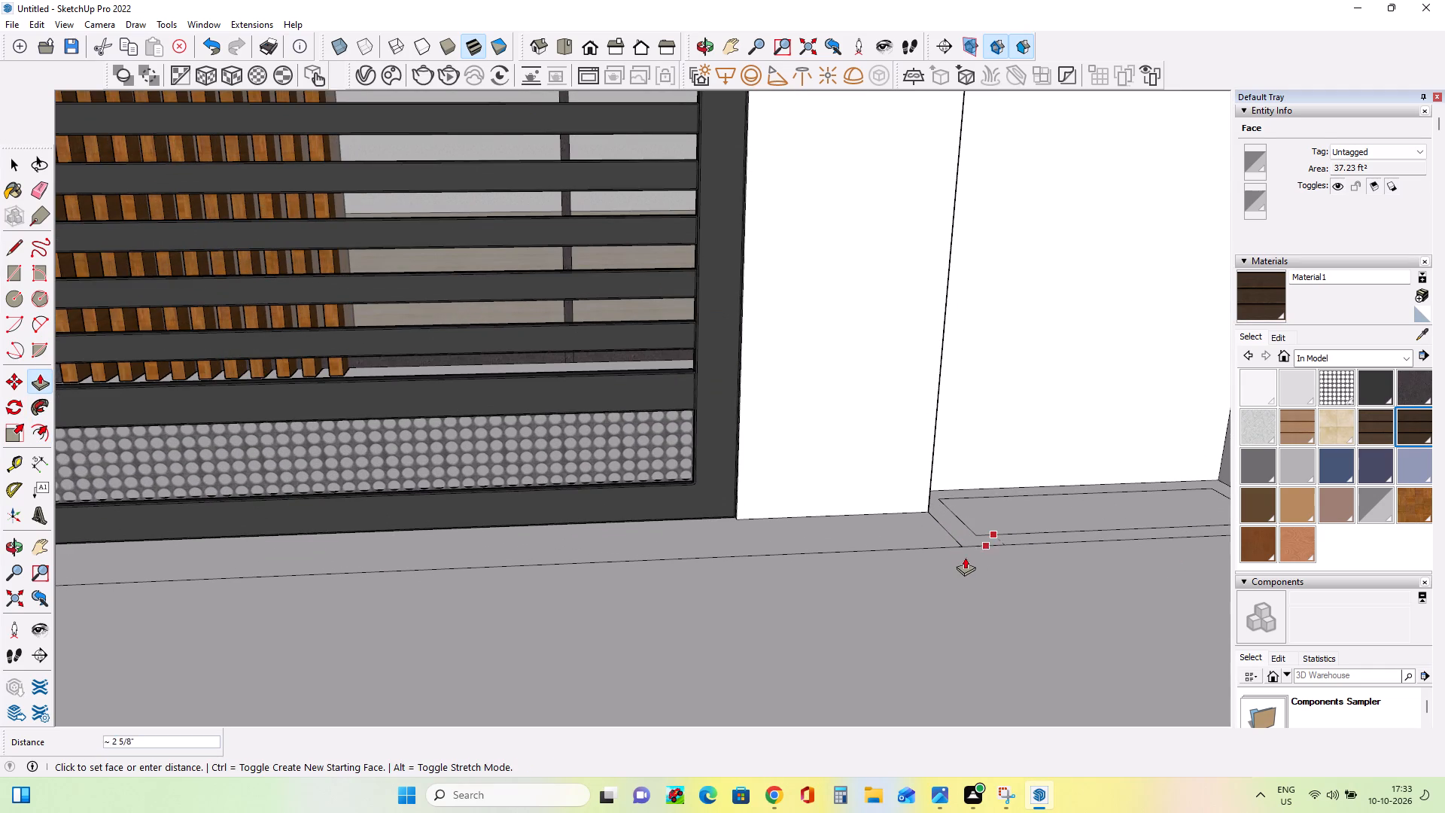
key("Escape")
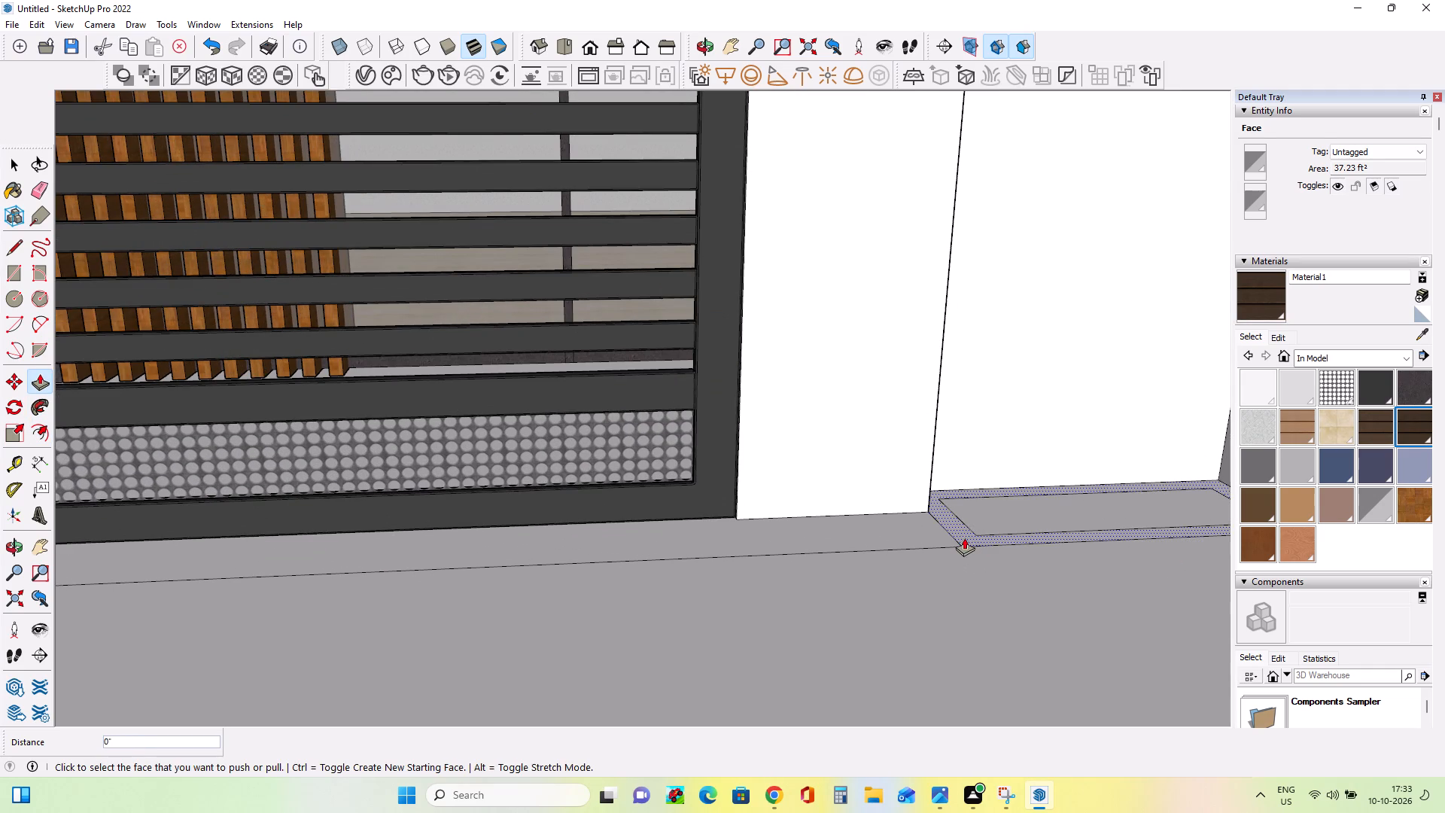
left_click(964, 538)
left_click(977, 467)
Raise the rim of the small planter box beside the far gate pillar another 5 1/8".
scroll(826, 520, "down", 1)
scroll(826, 520, "up", 1)
scroll(826, 520, "down", 3)
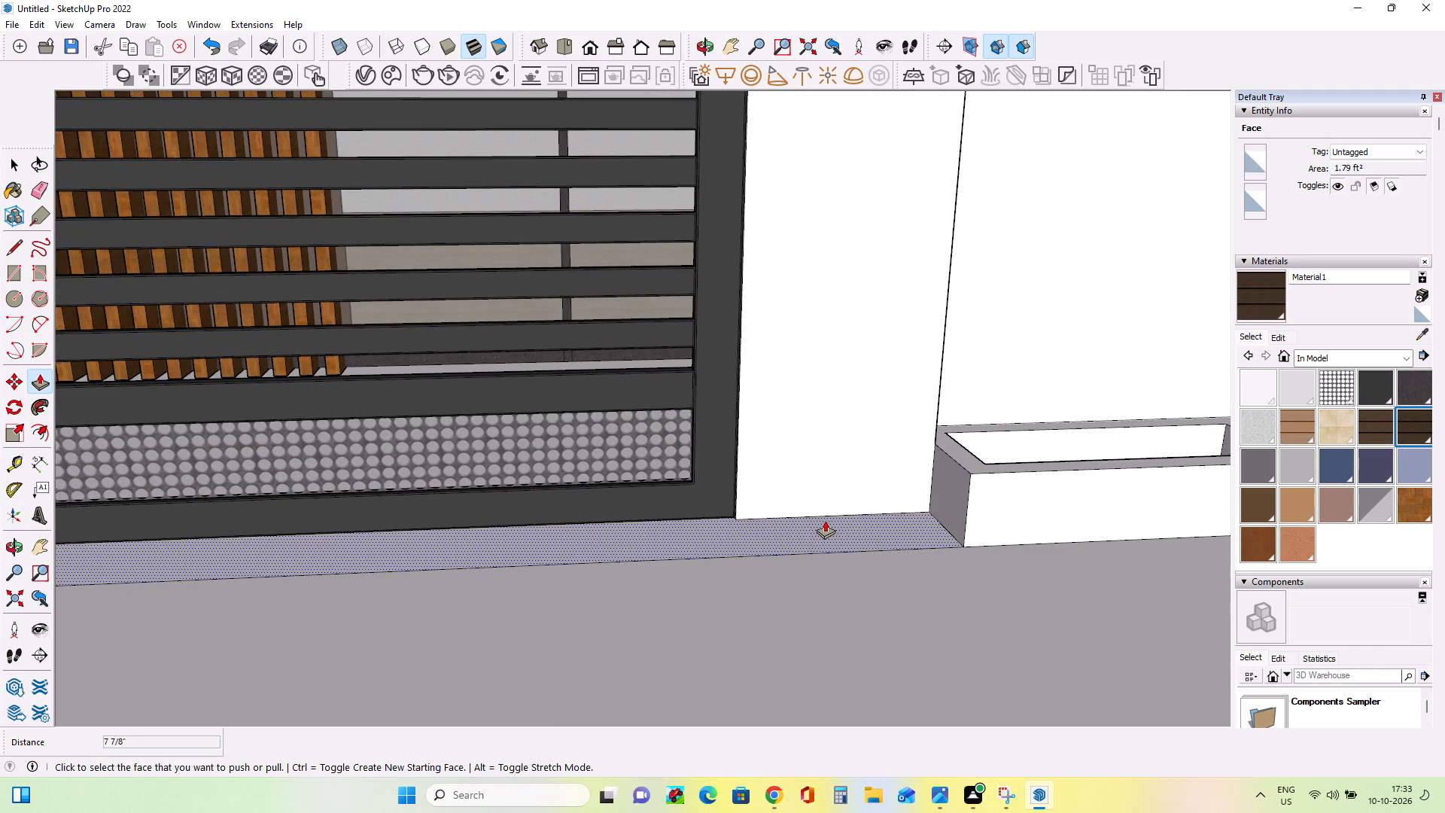
scroll(825, 520, "down", 10)
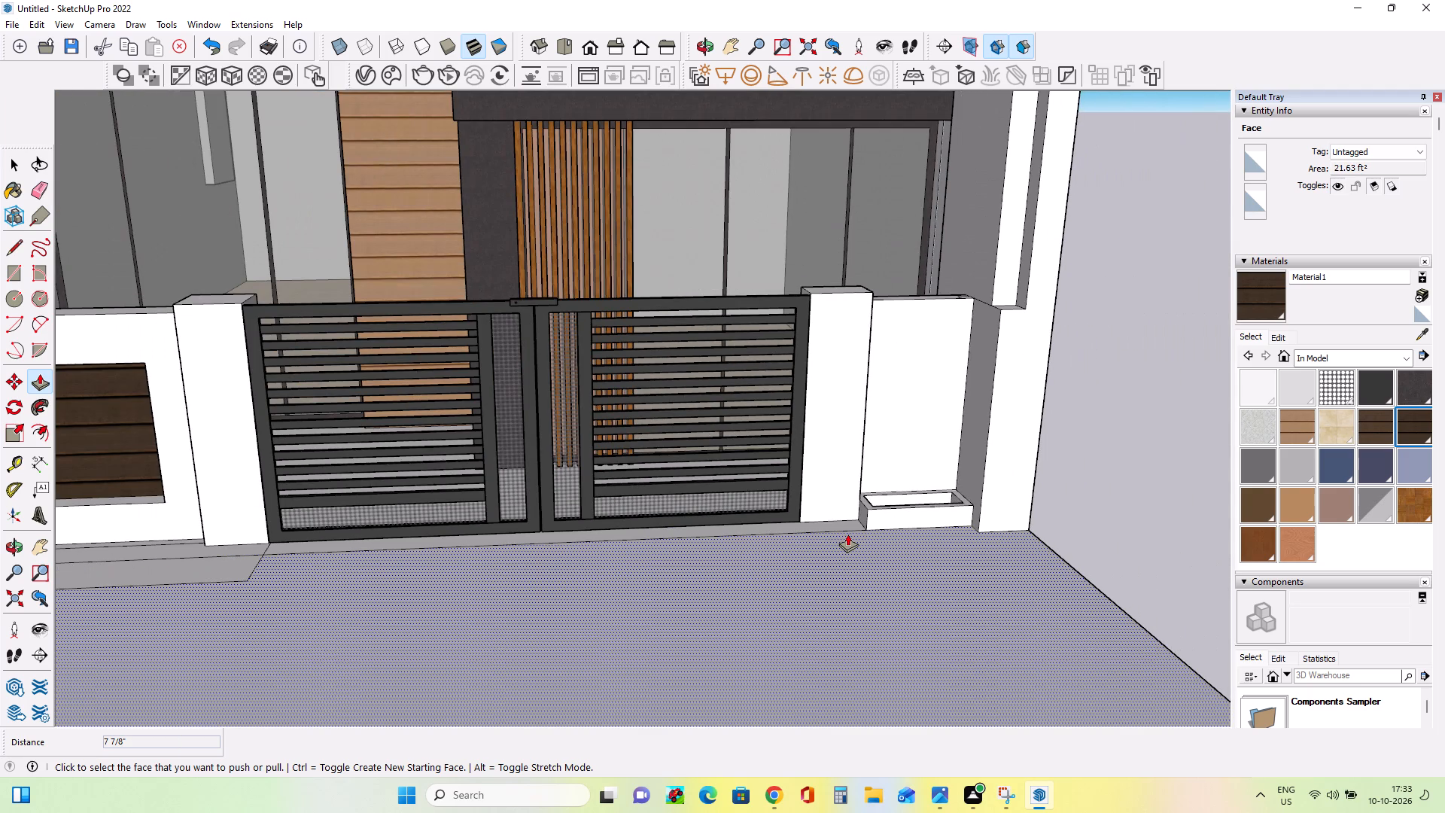
scroll(849, 510, "down", 4)
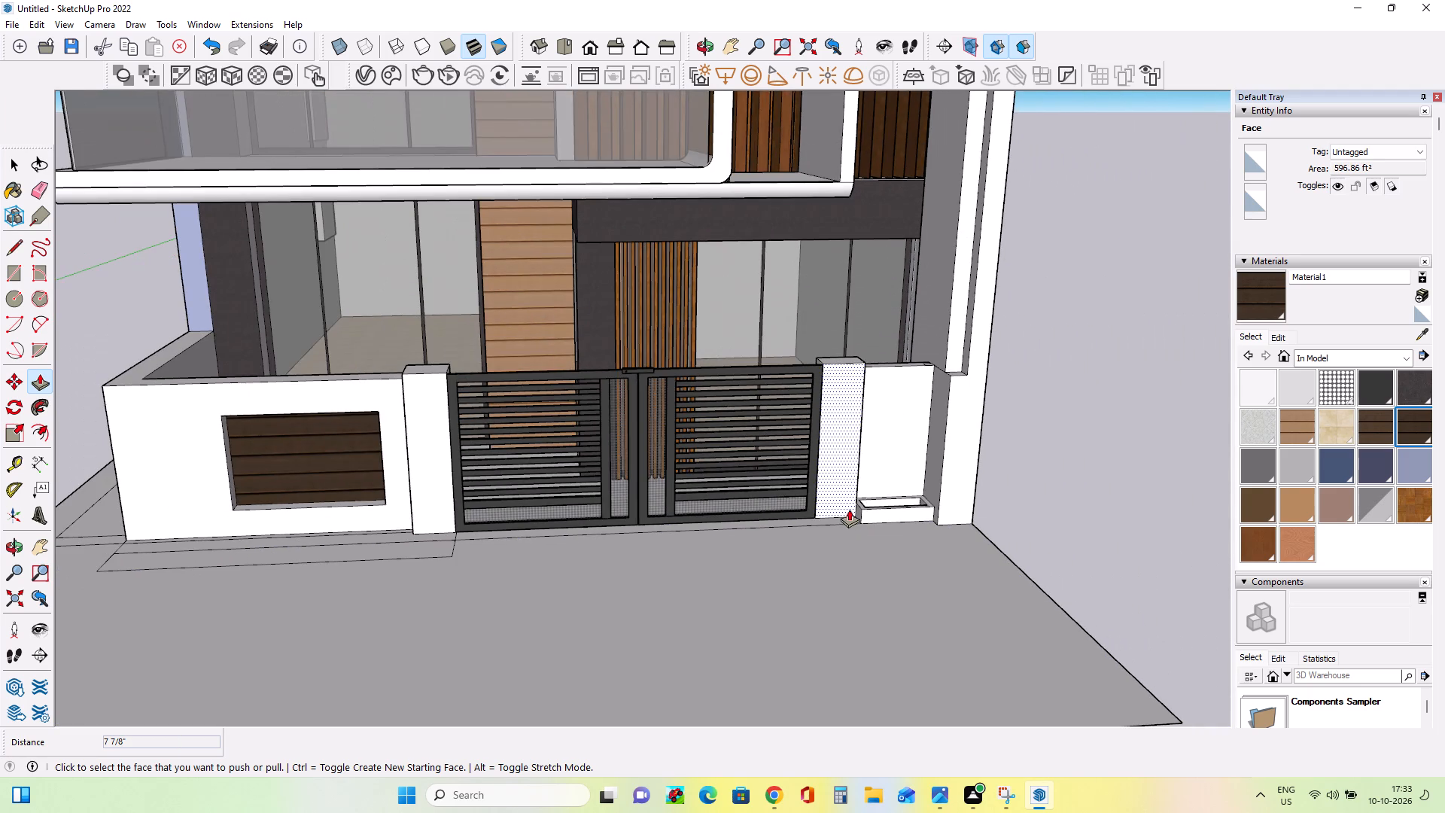
middle_click_drag(927, 492, 932, 453)
scroll(866, 467, "up", 5)
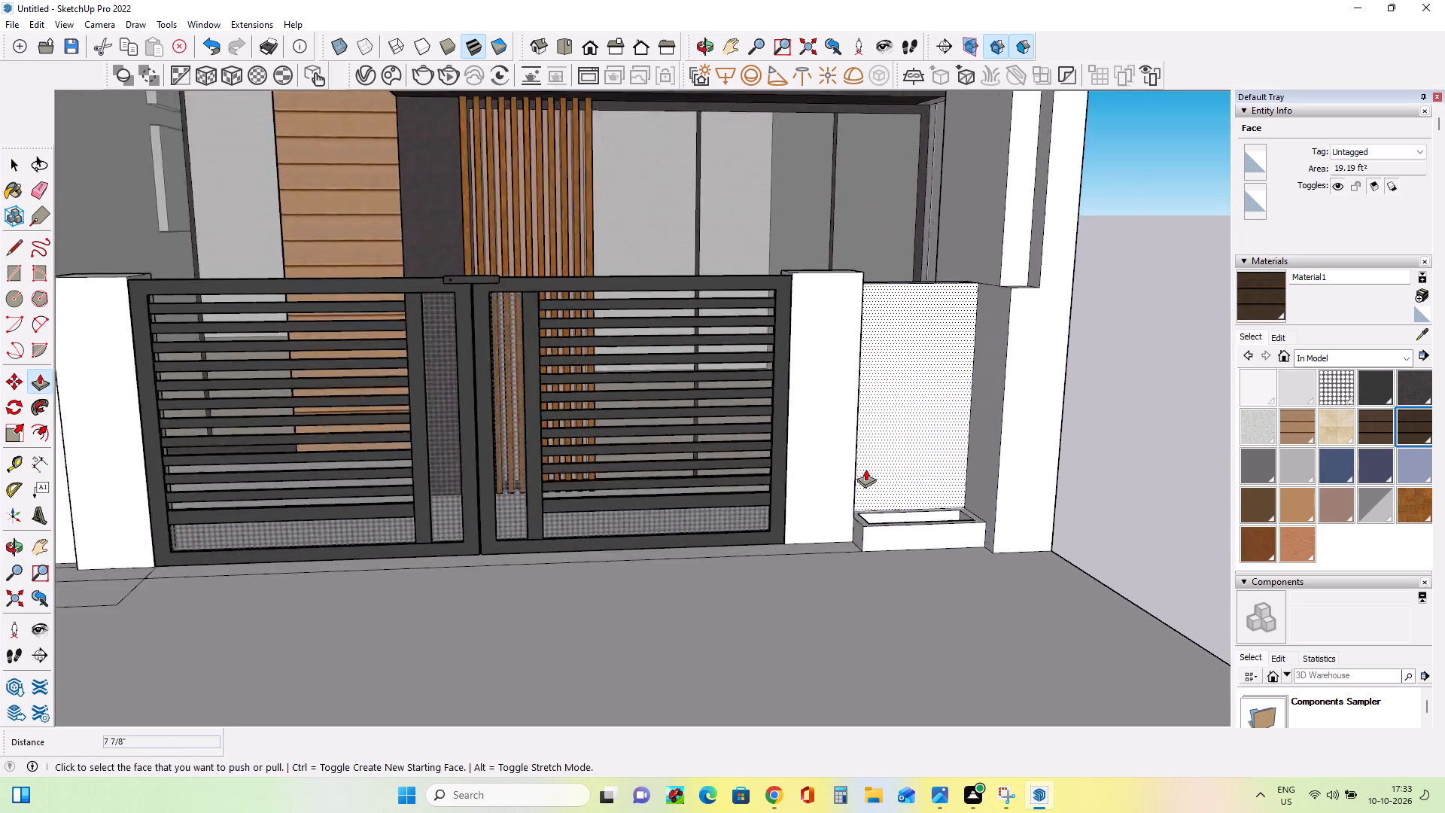
scroll(865, 469, "up", 2)
middle_click_drag(867, 473, 890, 547)
left_click(872, 548)
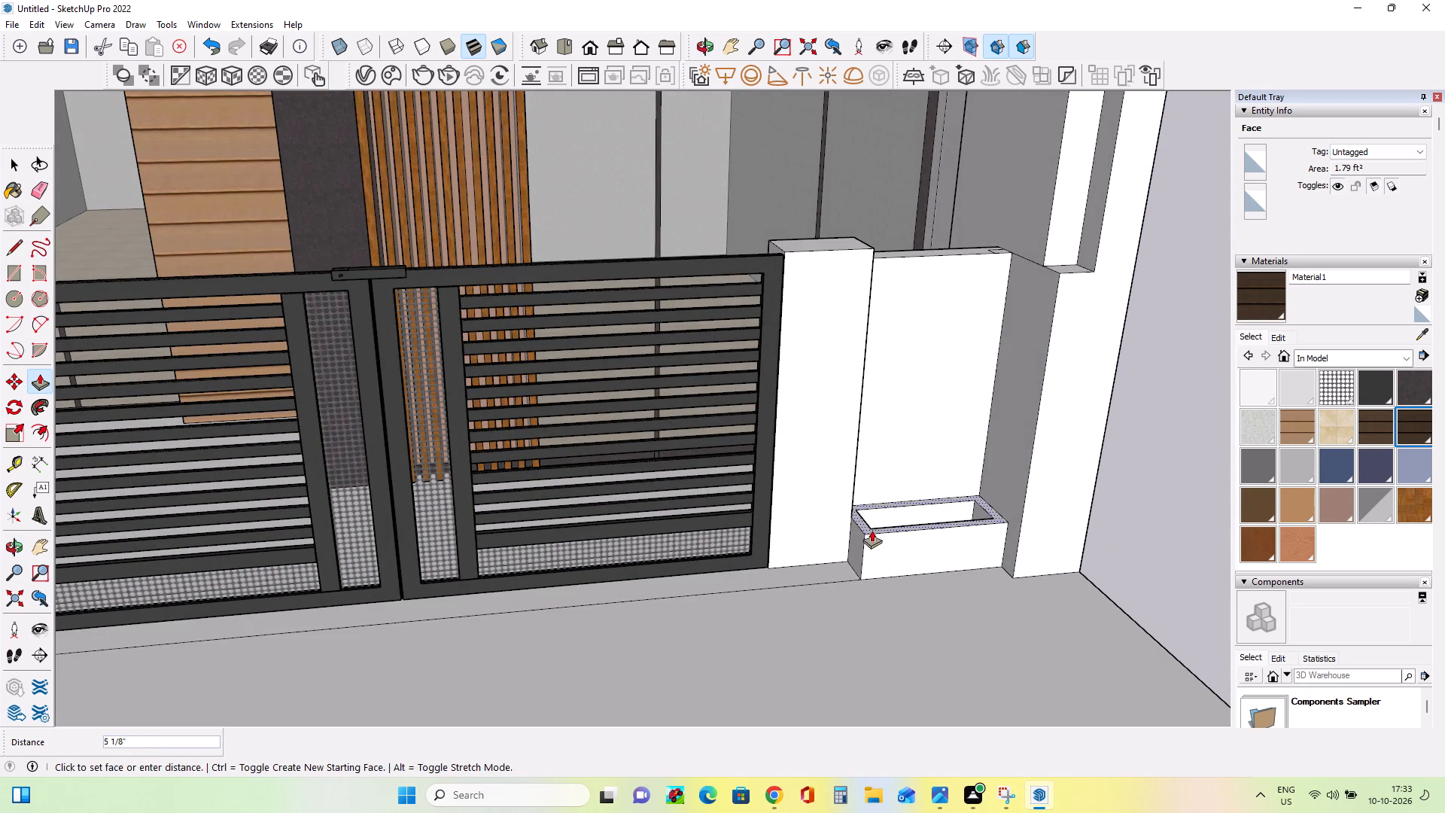
left_click(872, 530)
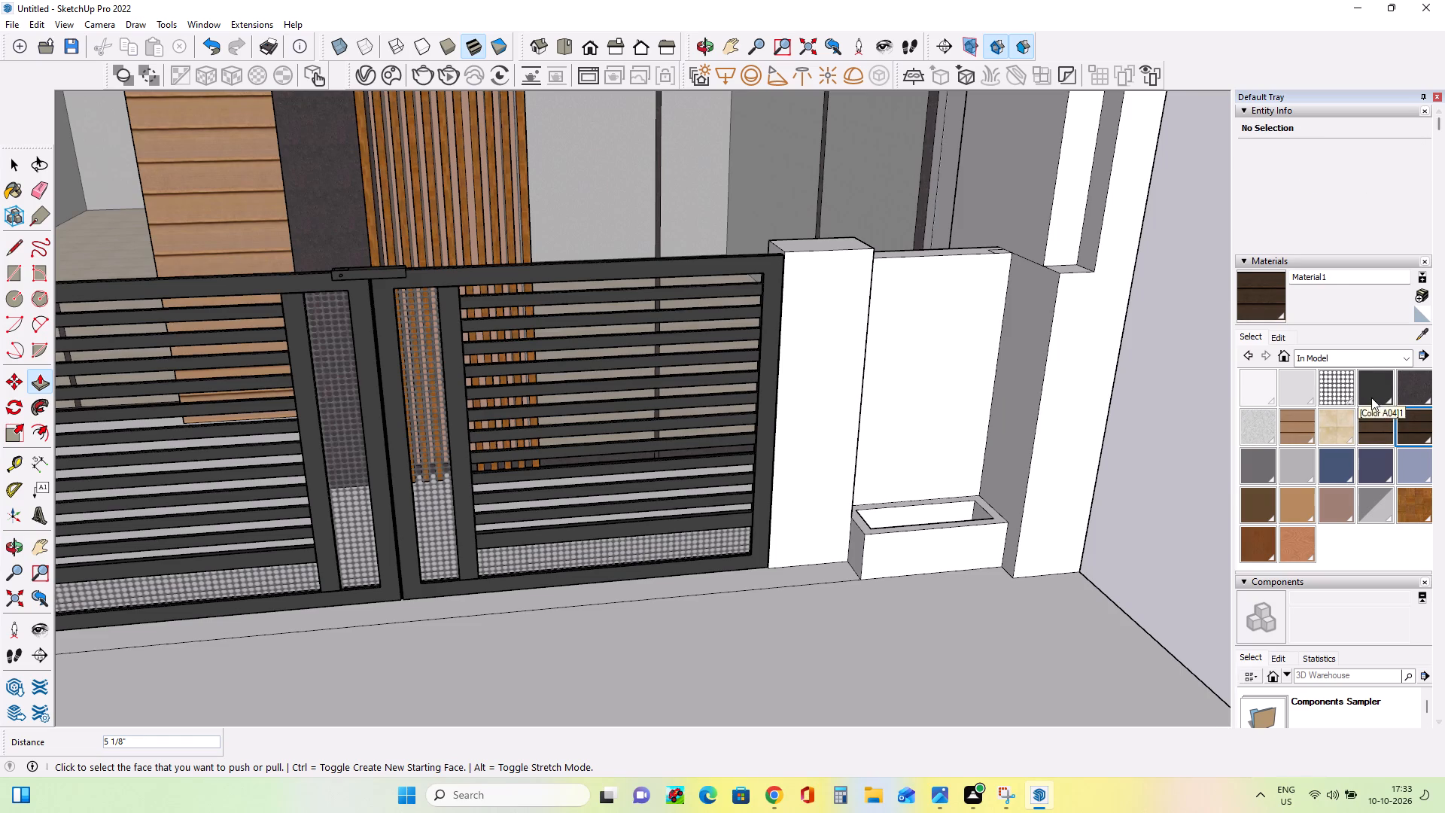
Paint the small planter box's outer faces, rim and inner faces with the Asphalt New material.
left_click(1413, 391)
left_click(891, 565)
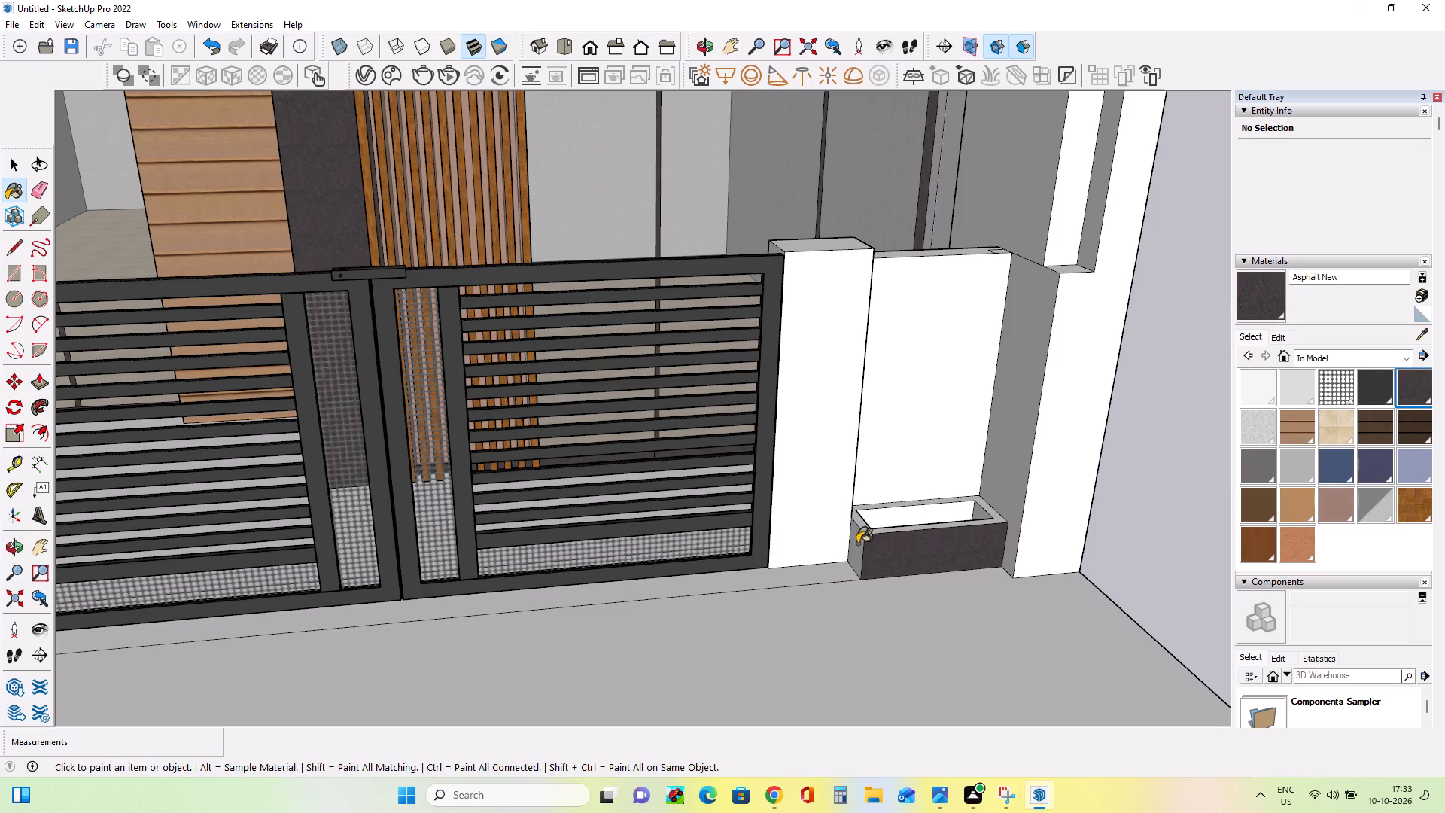
left_click(857, 544)
left_click(865, 533)
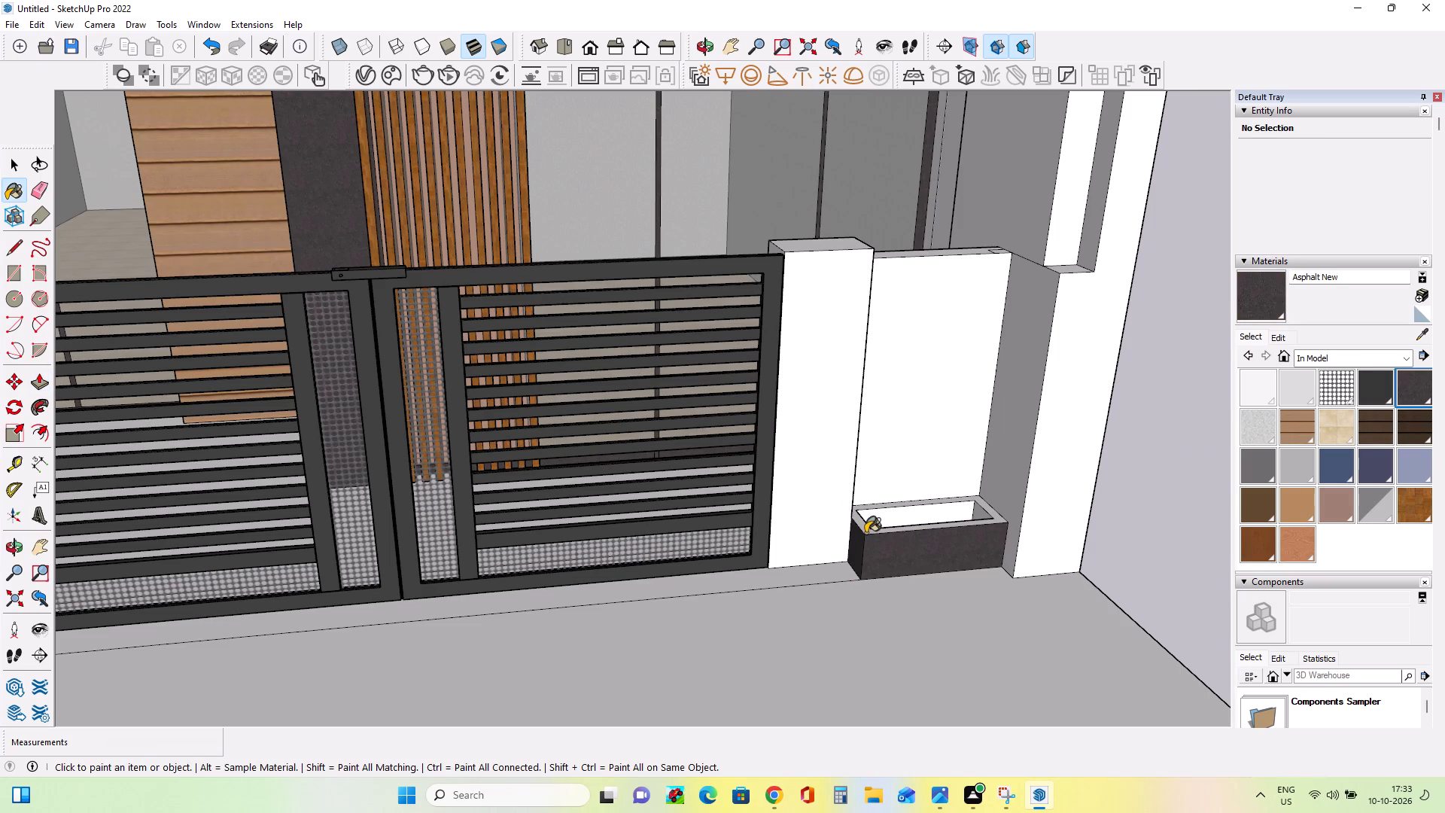
left_click(871, 532)
middle_click_drag(914, 526, 914, 501)
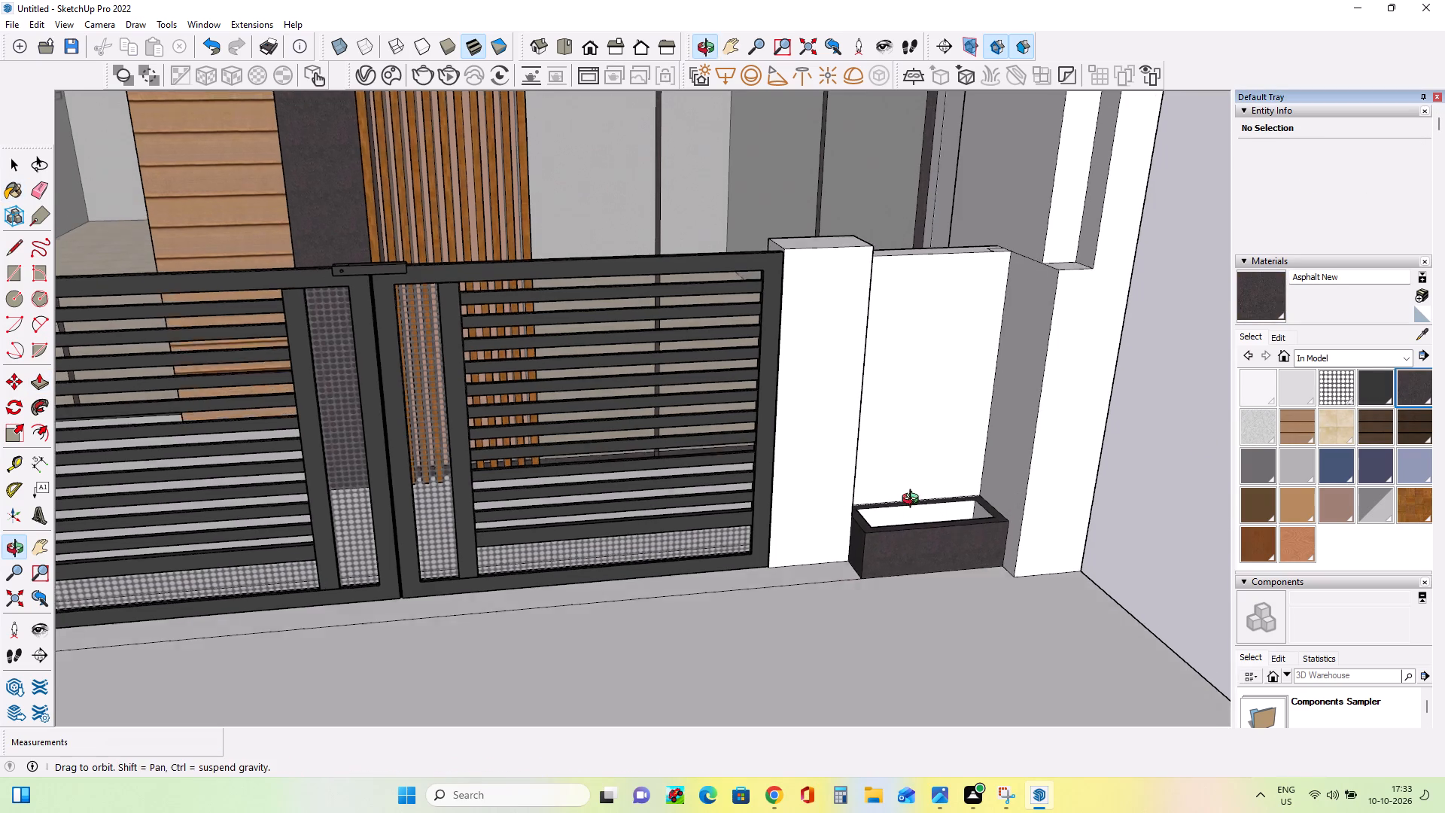
middle_click_drag(914, 501, 912, 476)
left_click(922, 507)
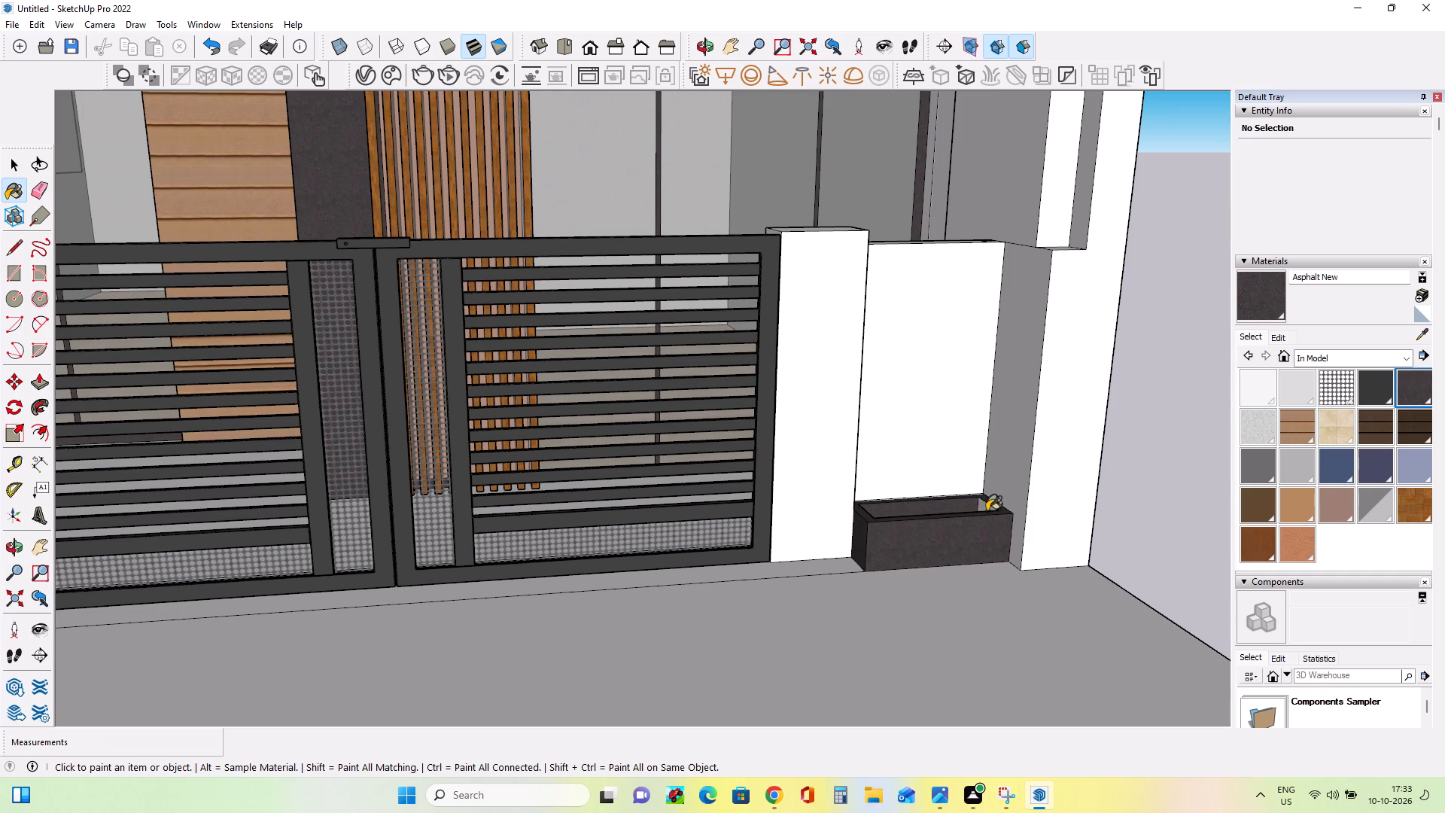
left_click(987, 511)
left_click(987, 507)
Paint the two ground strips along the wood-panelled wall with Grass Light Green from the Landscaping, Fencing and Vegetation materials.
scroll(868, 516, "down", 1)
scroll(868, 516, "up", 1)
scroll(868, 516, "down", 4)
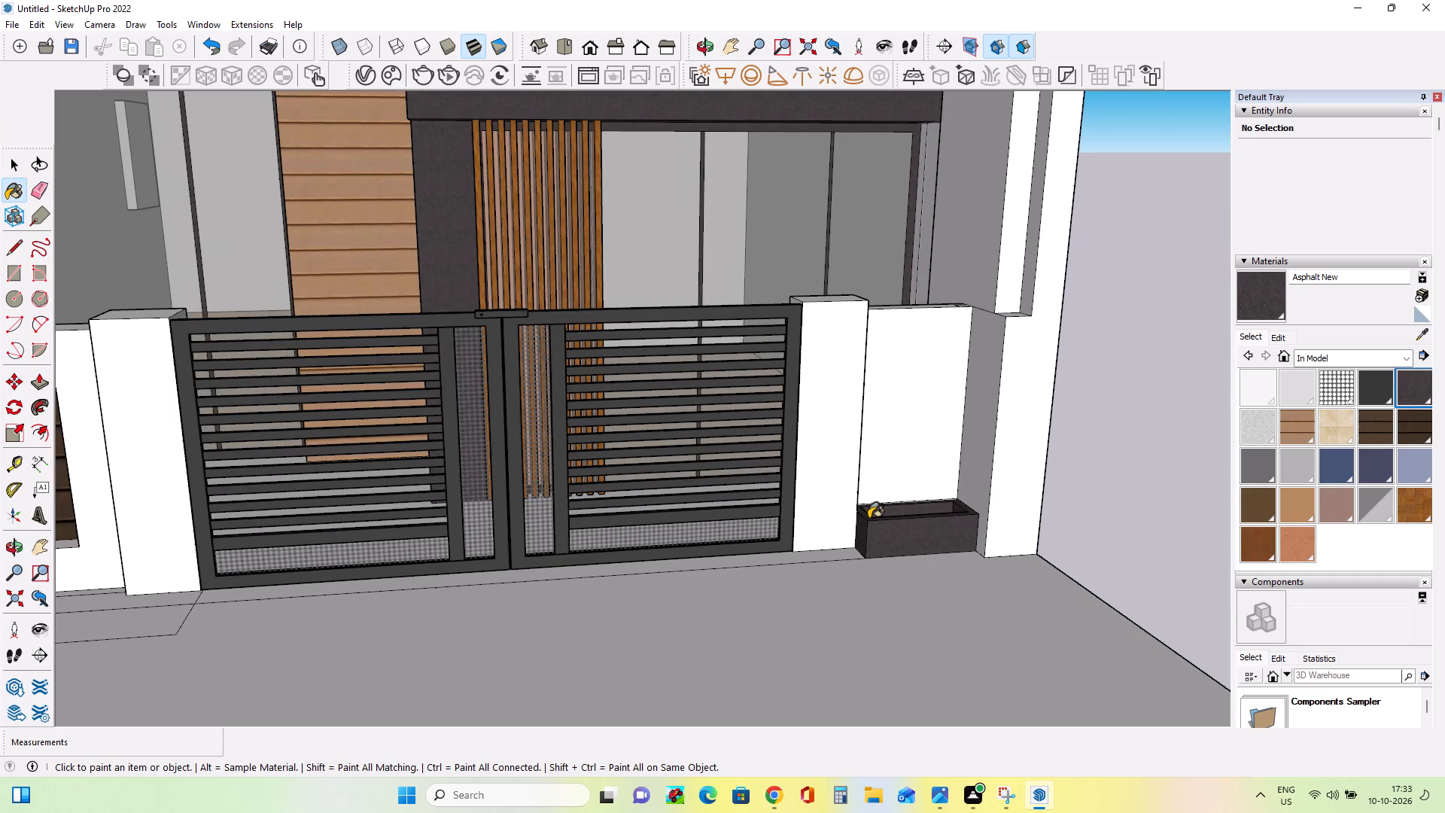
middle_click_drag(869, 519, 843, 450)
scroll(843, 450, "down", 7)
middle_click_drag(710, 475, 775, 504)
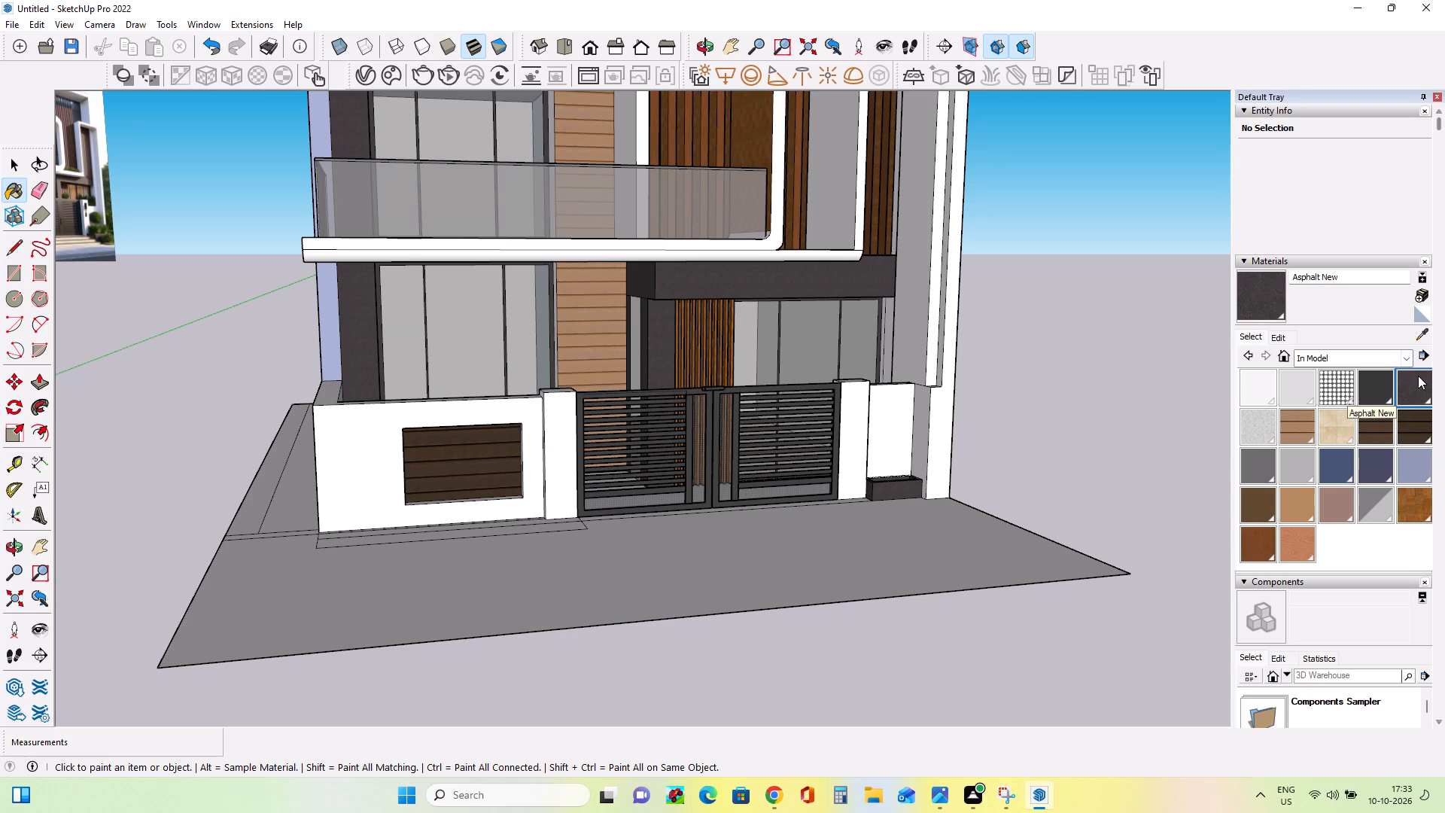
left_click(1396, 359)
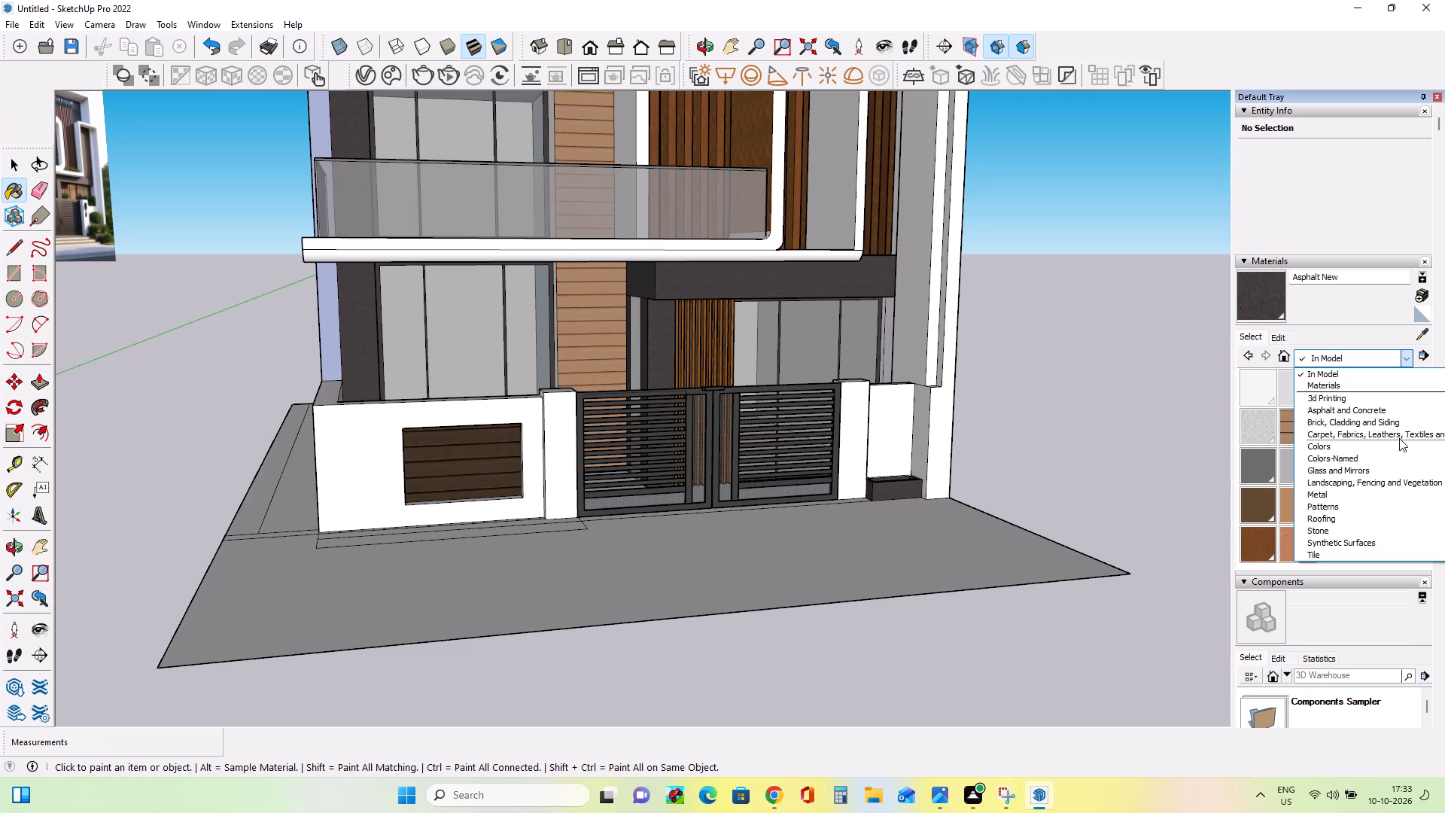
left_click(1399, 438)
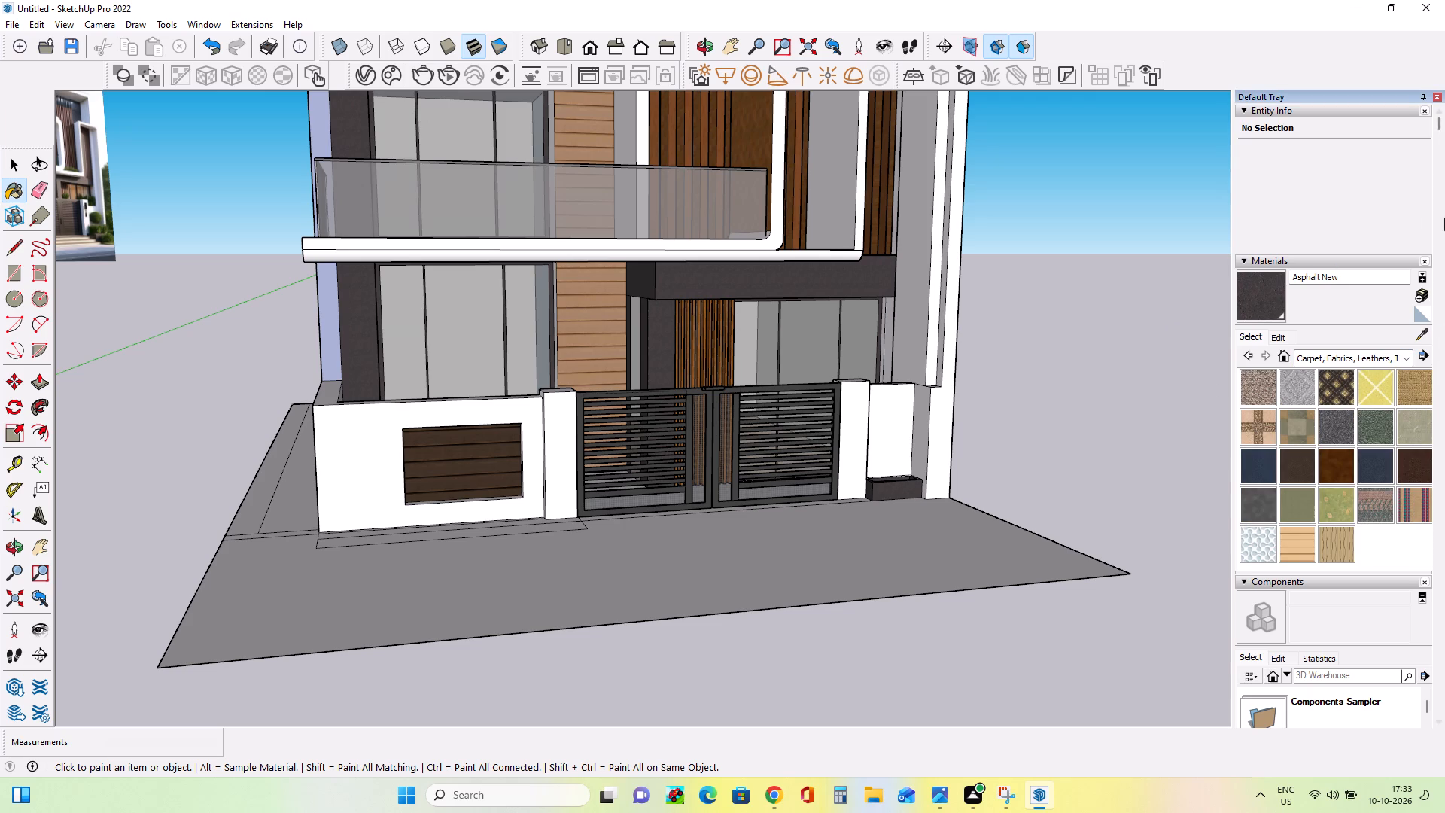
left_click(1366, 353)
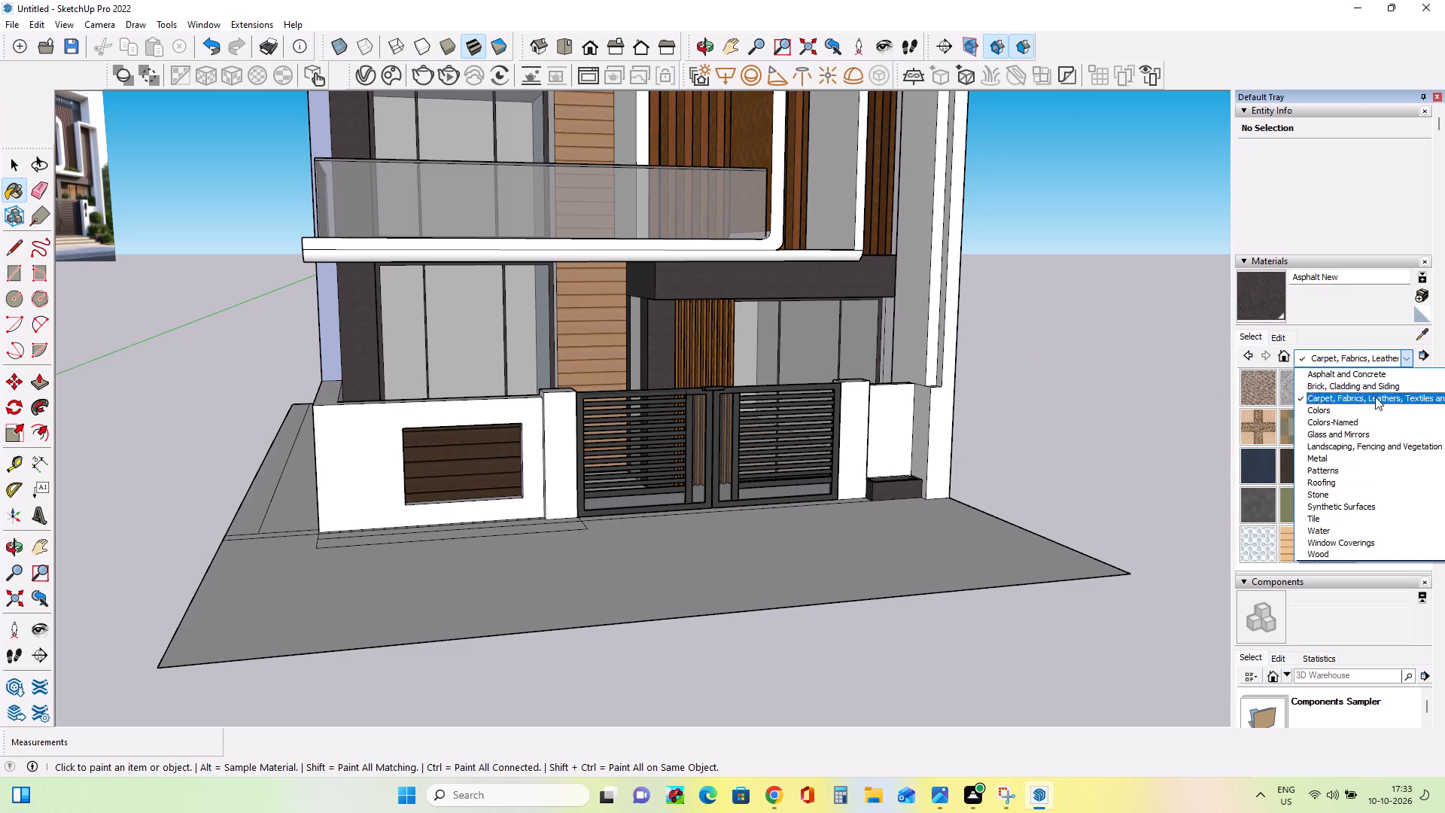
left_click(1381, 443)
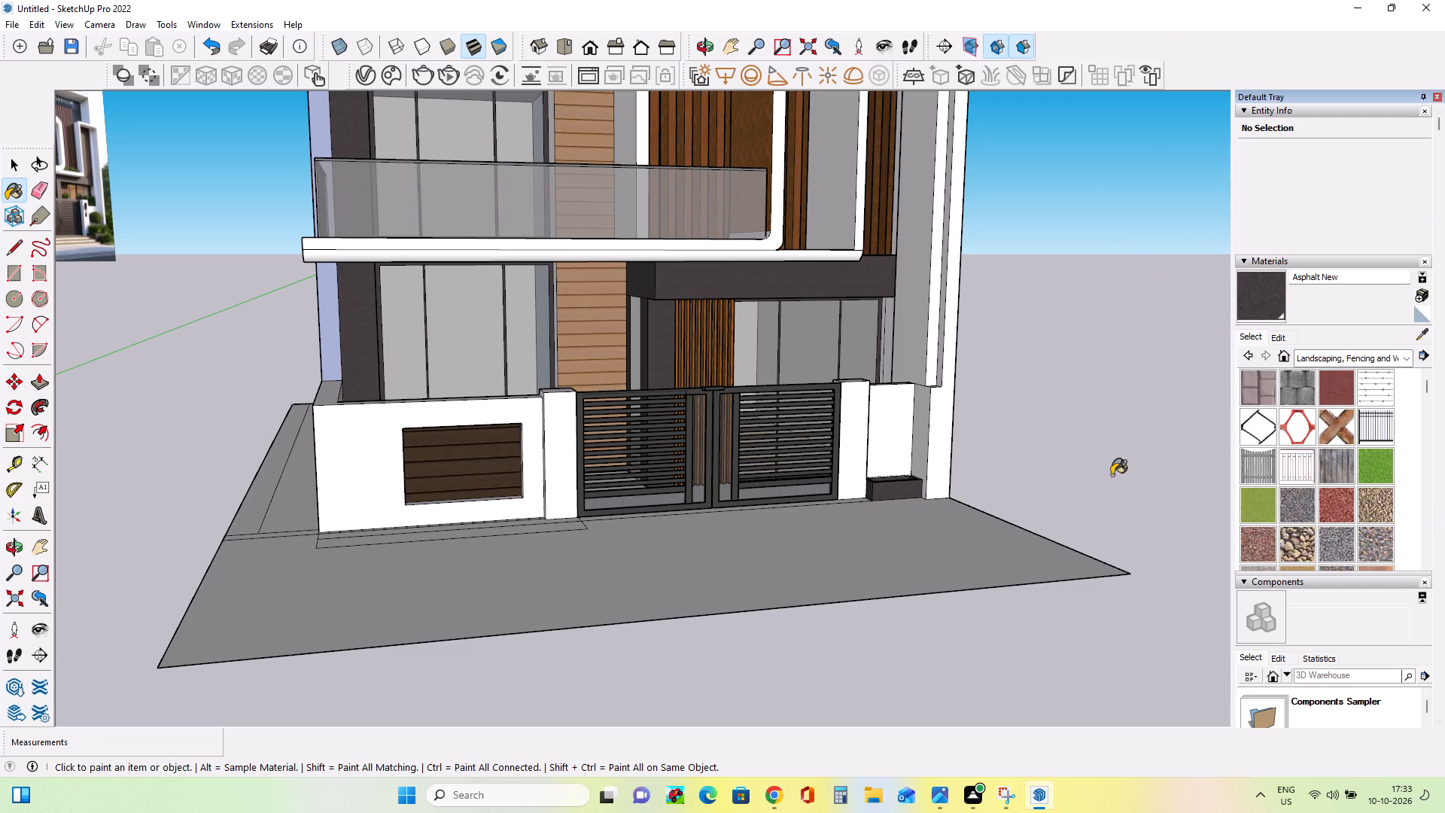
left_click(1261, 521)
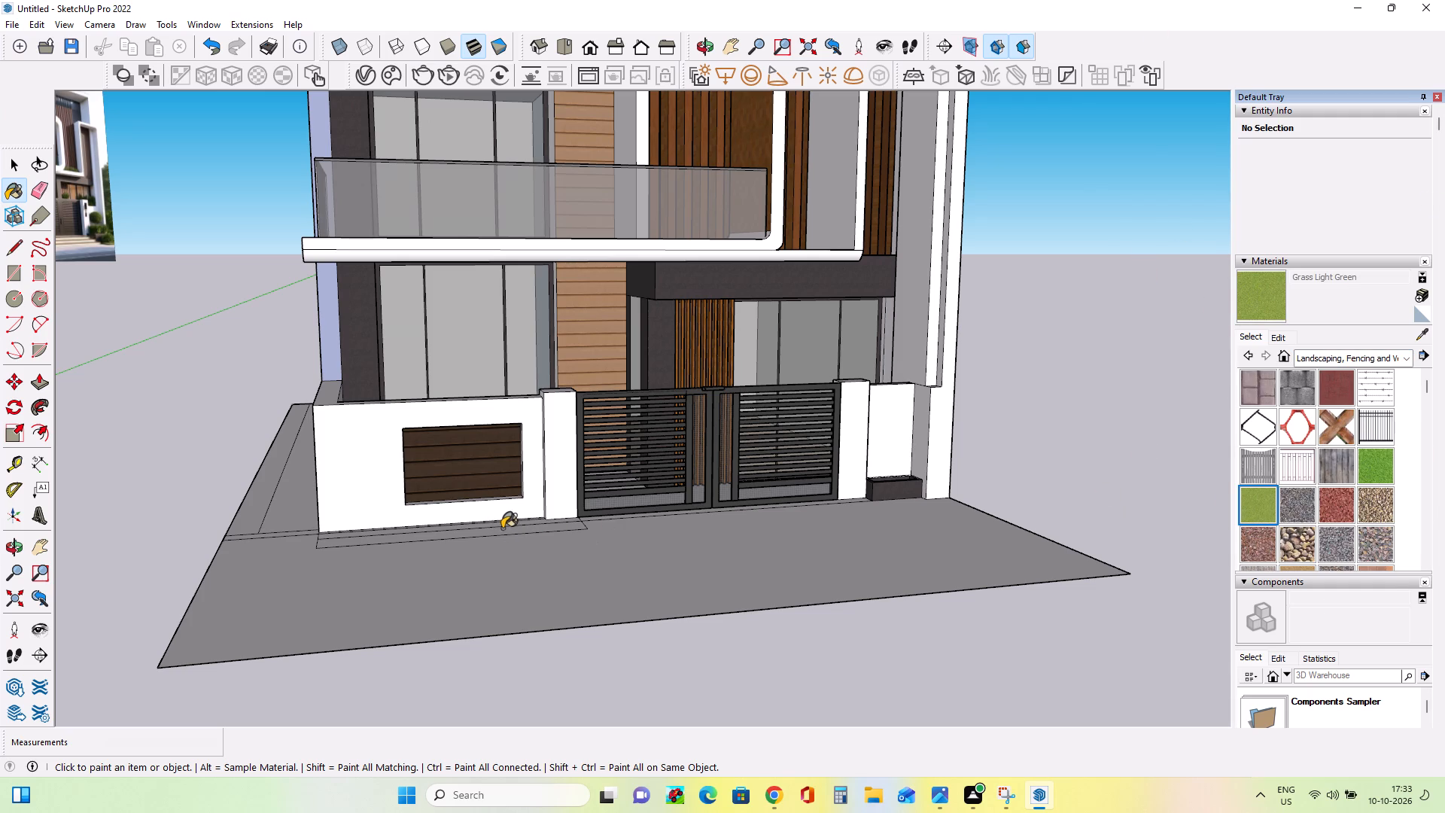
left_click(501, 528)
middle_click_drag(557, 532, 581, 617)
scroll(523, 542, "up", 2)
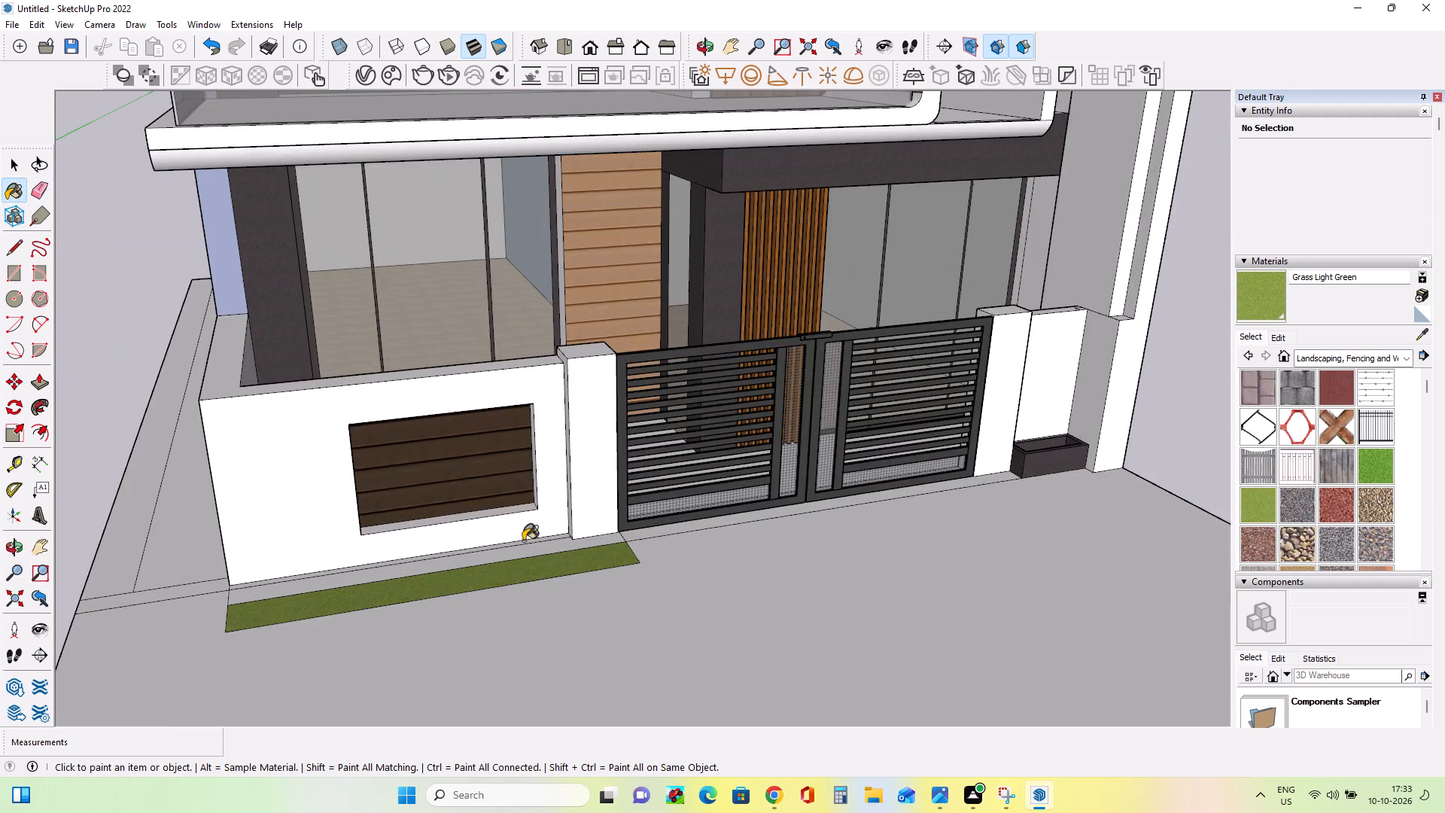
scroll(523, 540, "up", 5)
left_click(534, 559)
Paint both ground strips at the foot of the wood-panelled boundary wall with Grass Dark Green.
middle_click_drag(500, 601, 478, 571)
scroll(478, 571, "down", 1)
left_click(1385, 463)
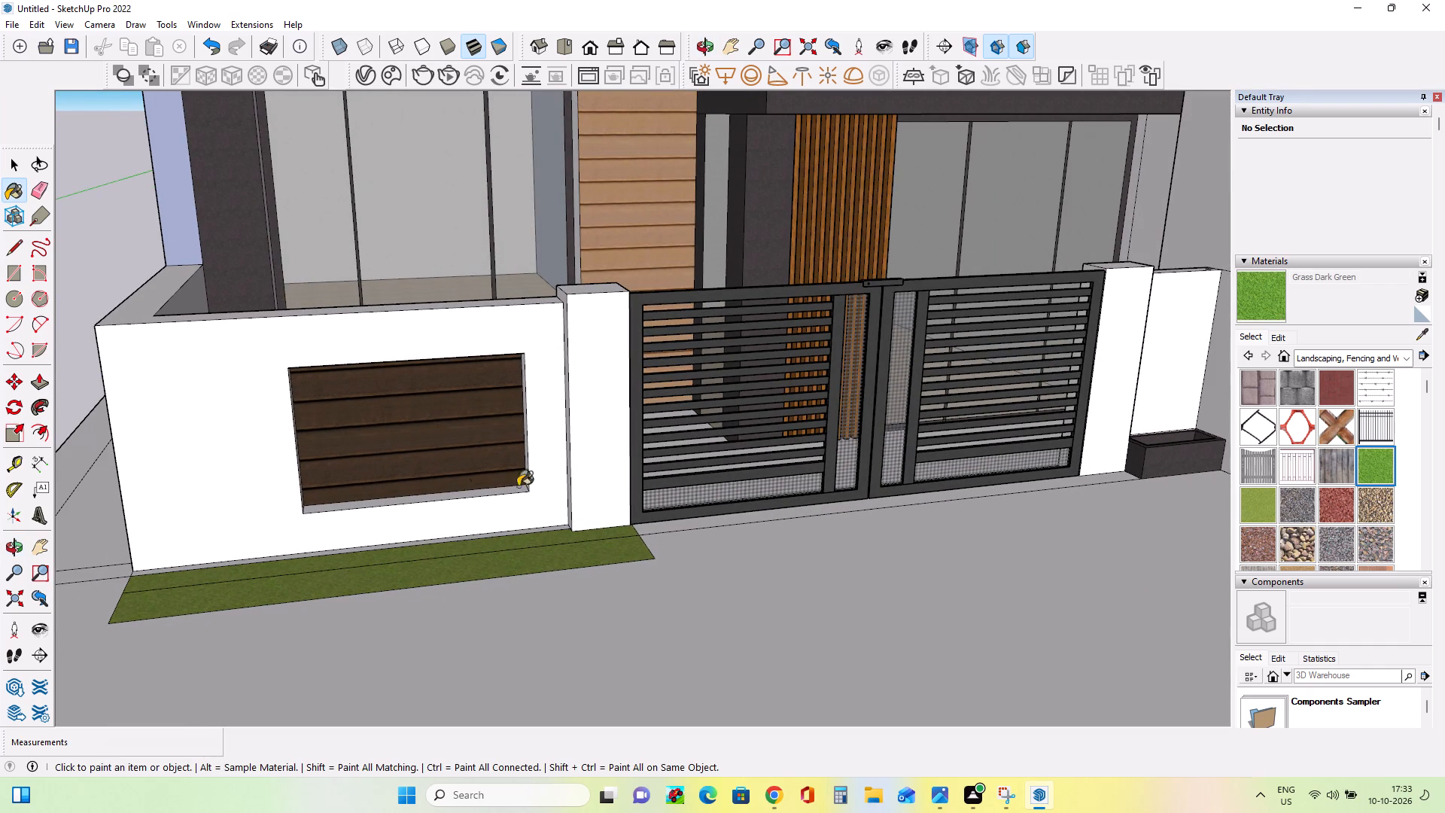
left_click(416, 579)
left_click(419, 562)
left_click(424, 553)
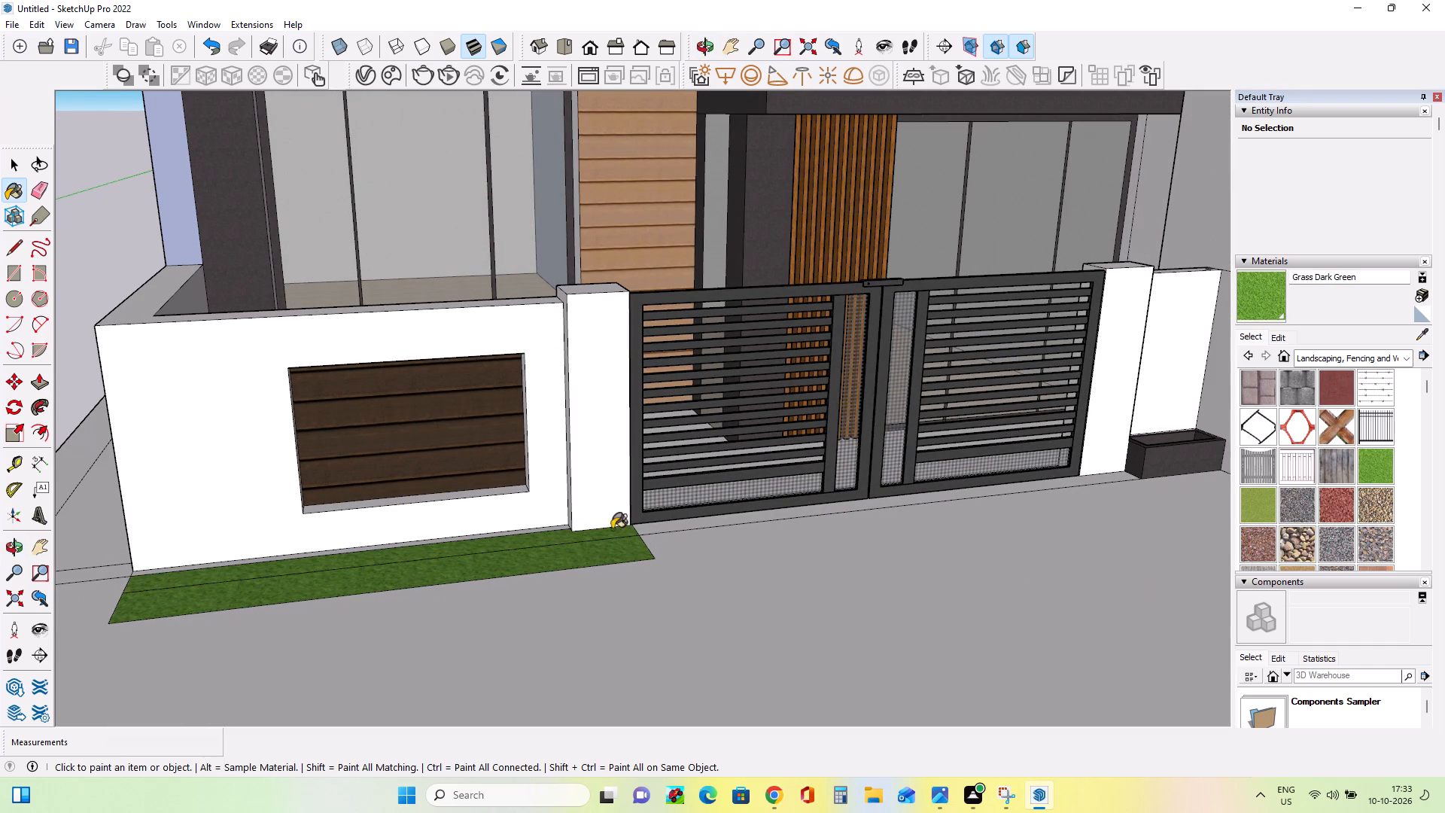
Erase the dividing line between the two grass strips in front of the wood-panelled boundary wall.
scroll(0, 477, "up", 2)
left_click(41, 190)
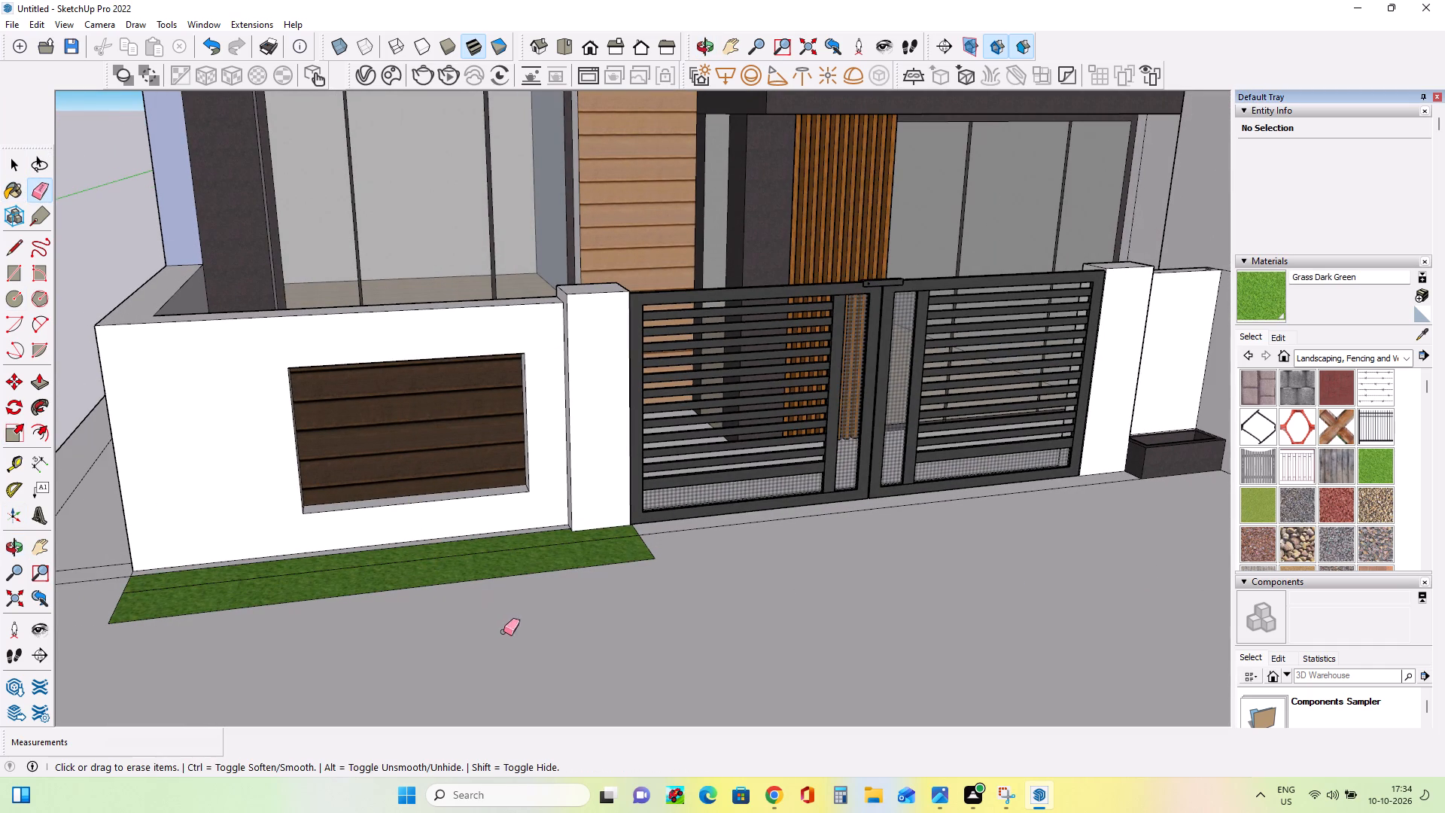
left_click(528, 546)
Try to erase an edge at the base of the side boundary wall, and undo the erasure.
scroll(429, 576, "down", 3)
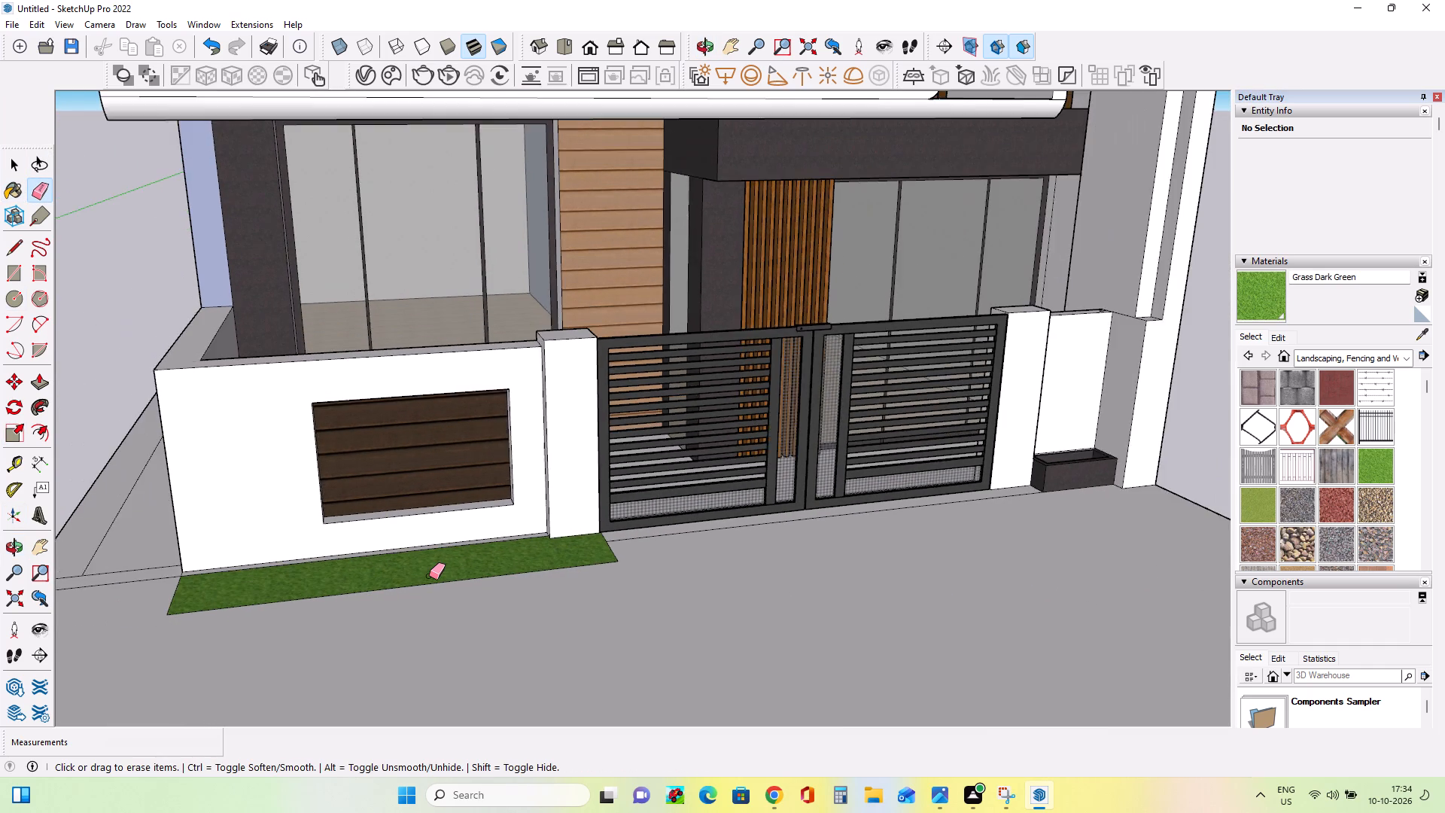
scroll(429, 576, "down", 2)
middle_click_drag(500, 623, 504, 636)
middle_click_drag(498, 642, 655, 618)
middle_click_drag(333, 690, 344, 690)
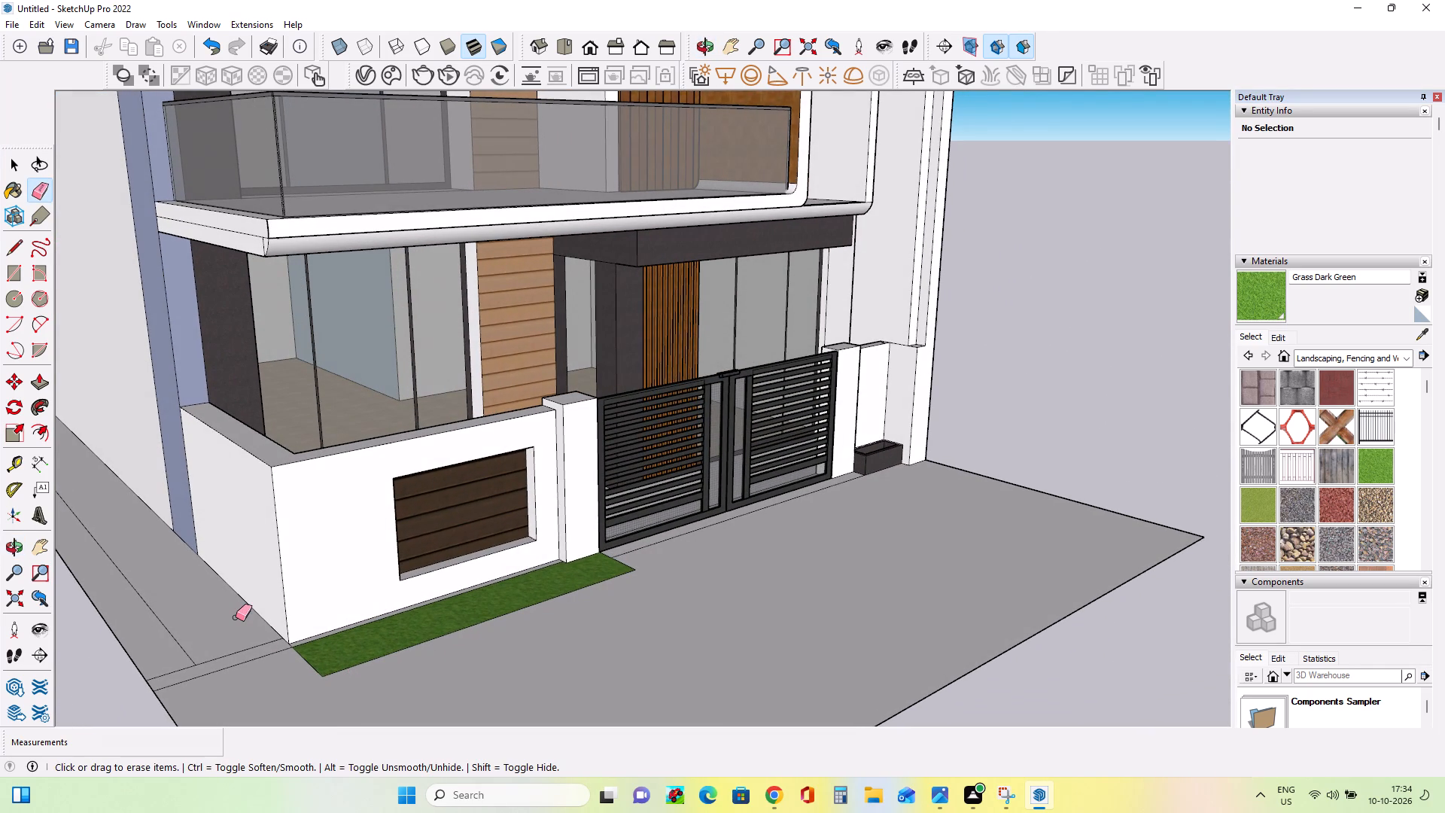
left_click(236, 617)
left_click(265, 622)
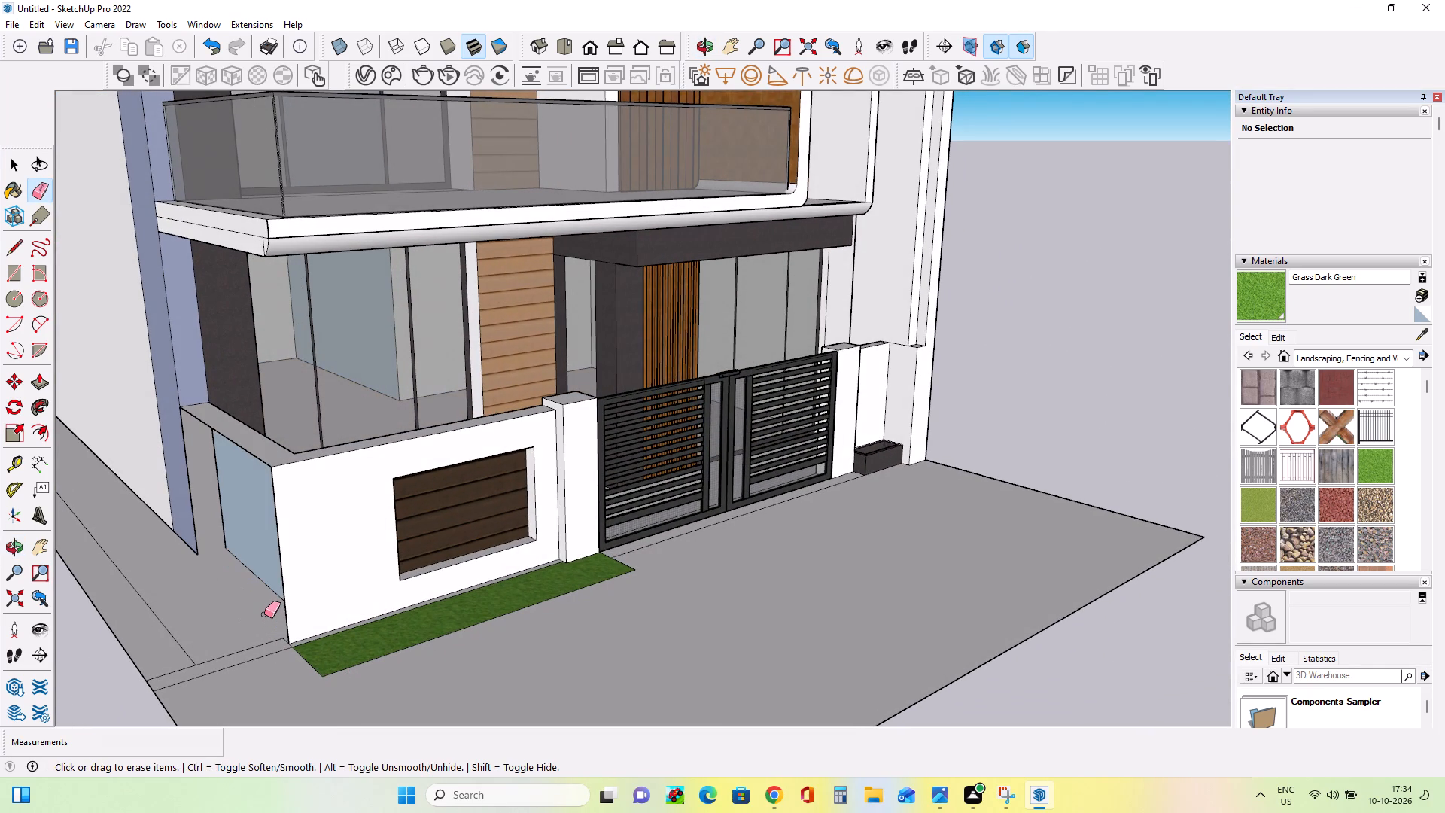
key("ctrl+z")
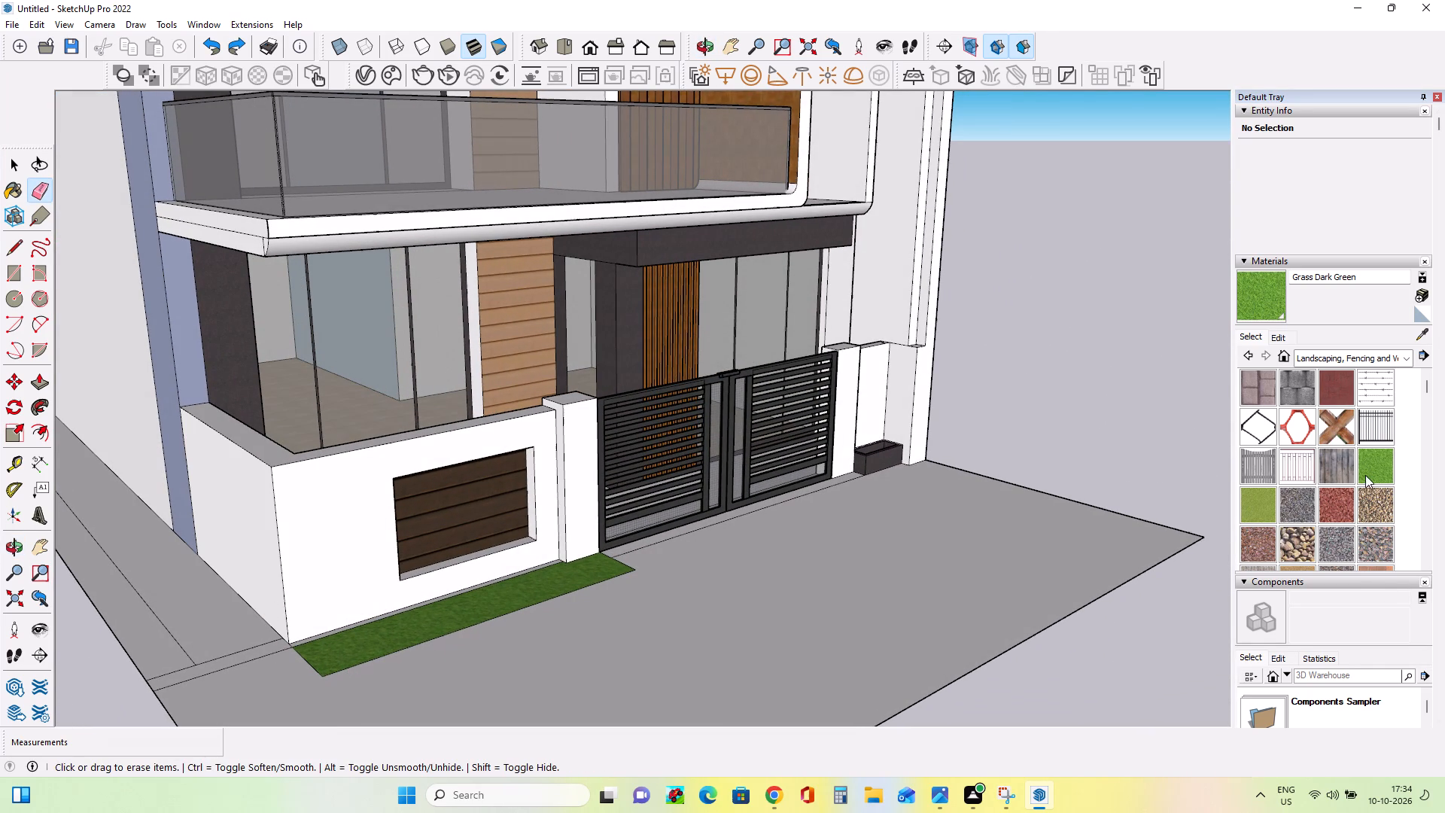
Paint the ground strips beside the side boundary wall and the narrow band at their front end with Grass Dark Green.
left_click(1366, 472)
left_click(231, 632)
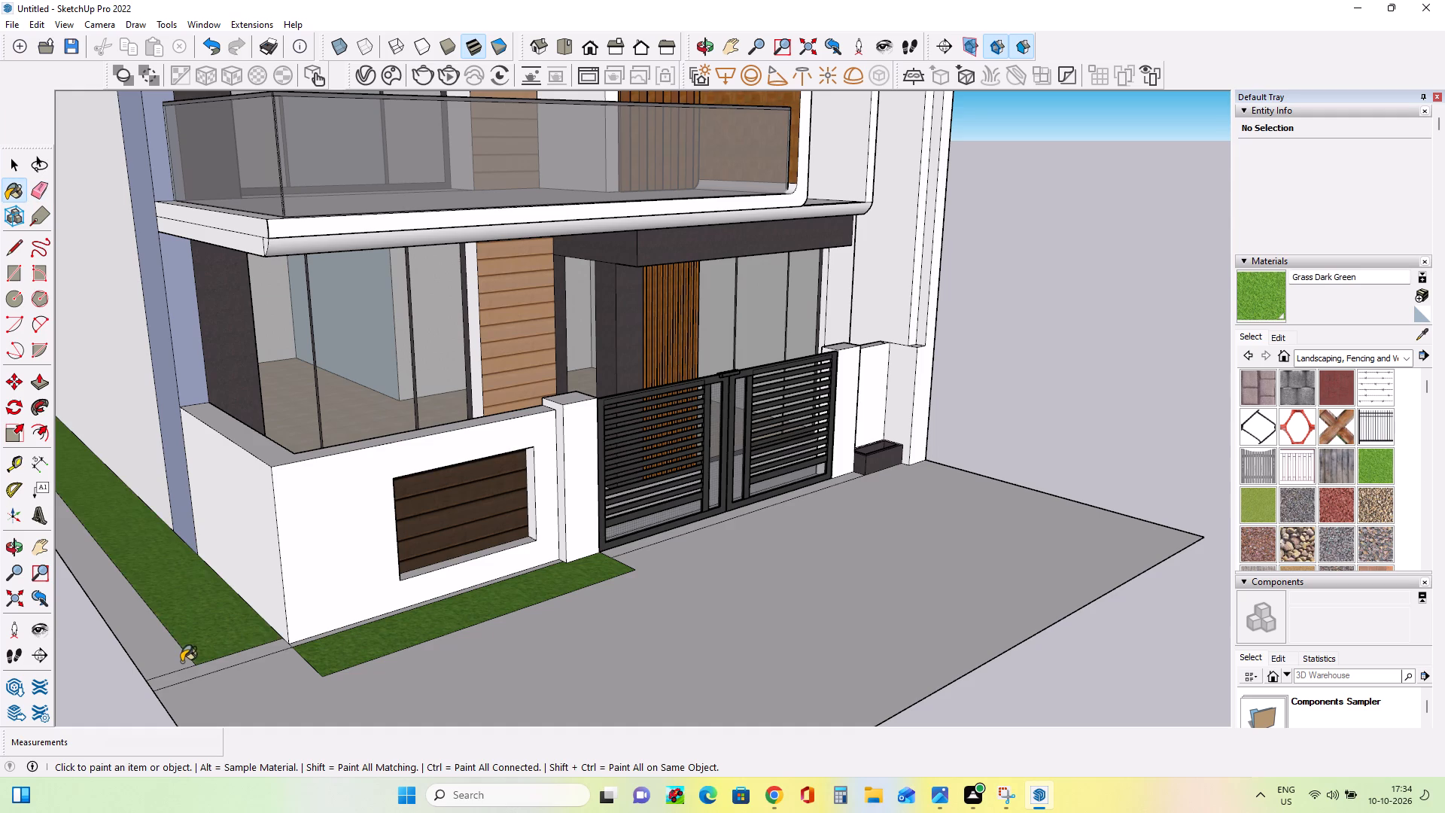
left_click(181, 662)
left_click(198, 675)
Draw a rectangle about 4' 7" by 2' 8" filling the corner between the side and front grass strips, painted Grass Dark Green.
middle_click_drag(456, 659, 351, 669)
left_click(11, 273)
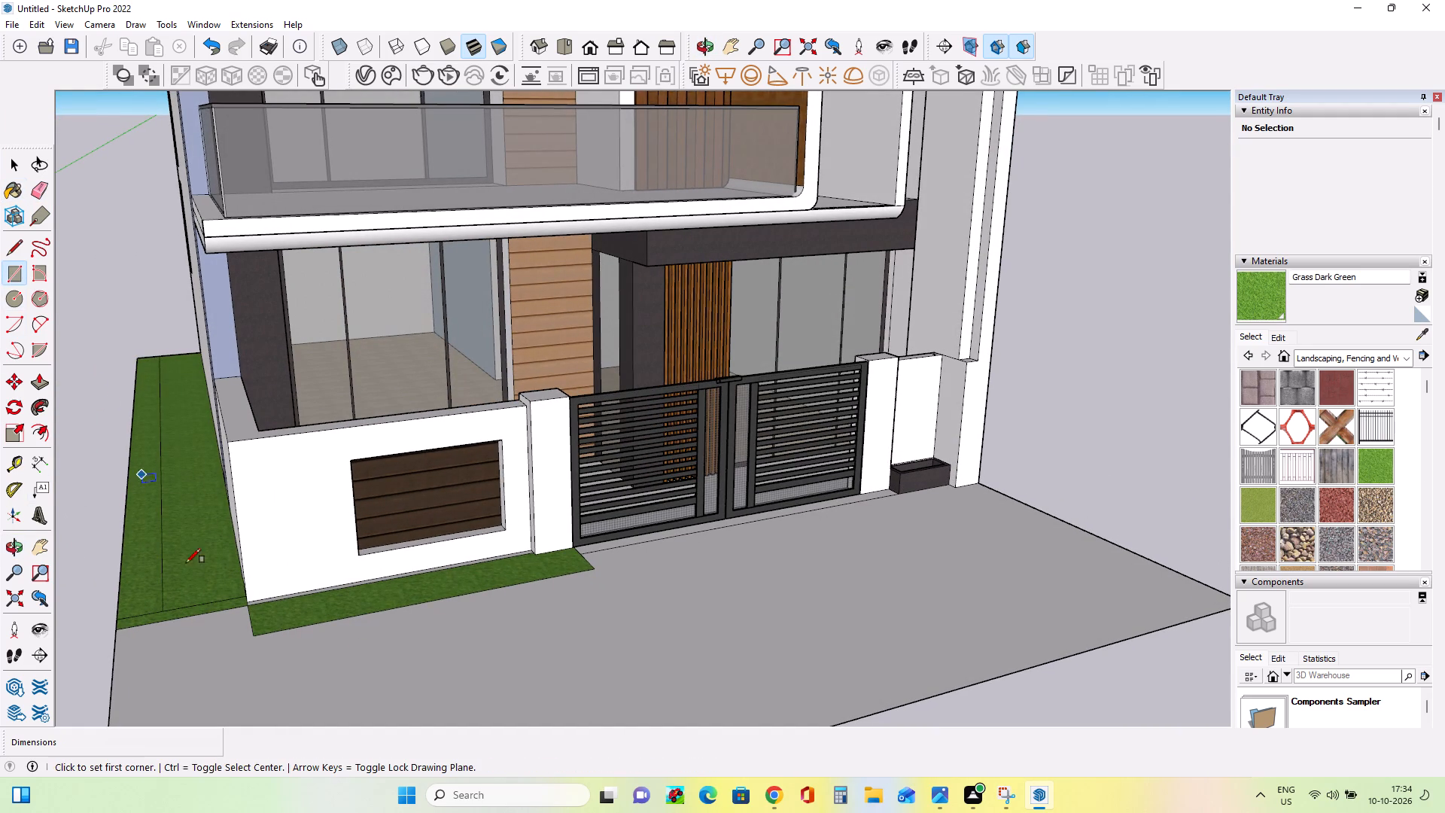
left_click(252, 638)
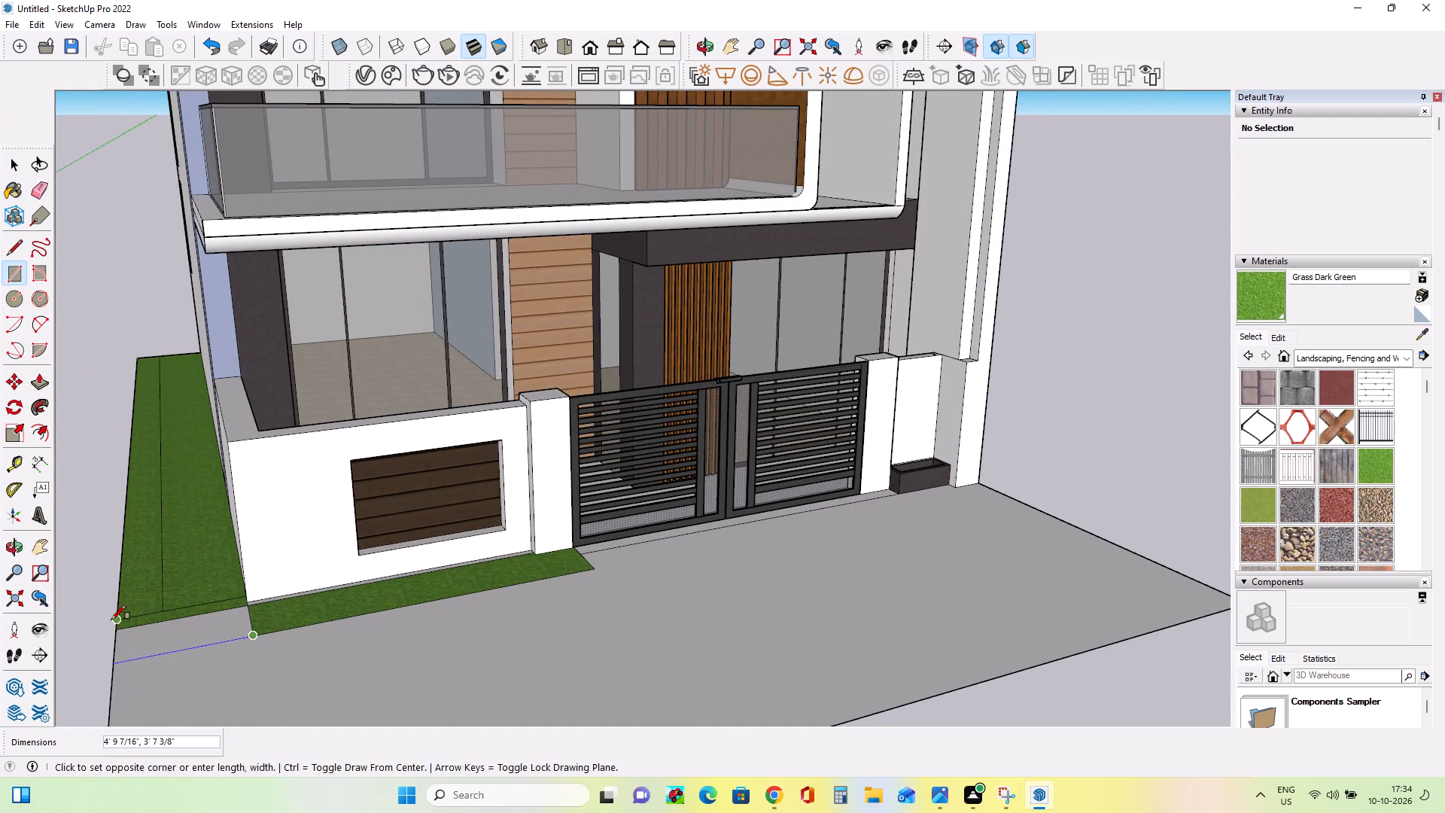
left_click(117, 627)
left_click(1376, 471)
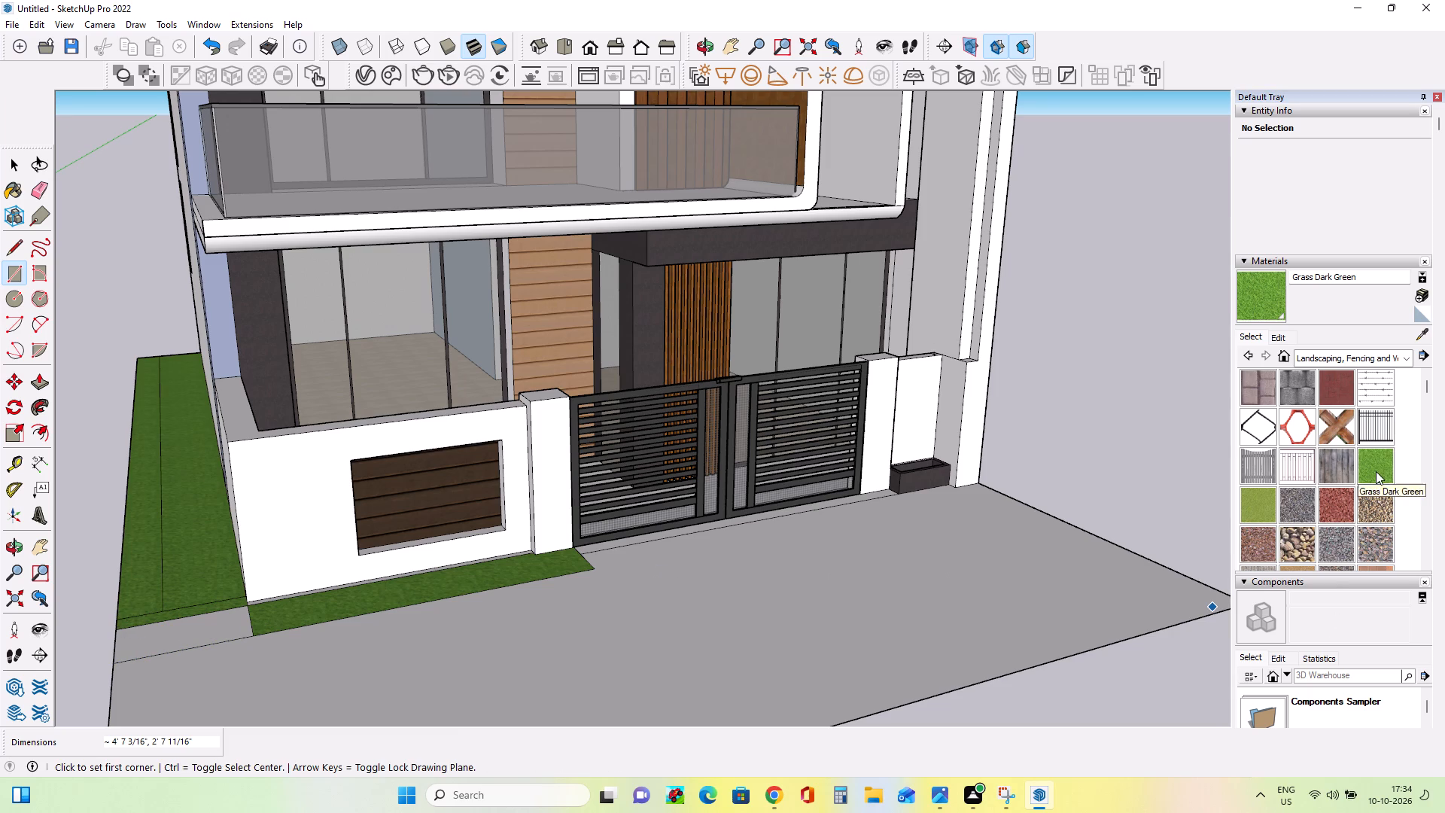
left_click(206, 631)
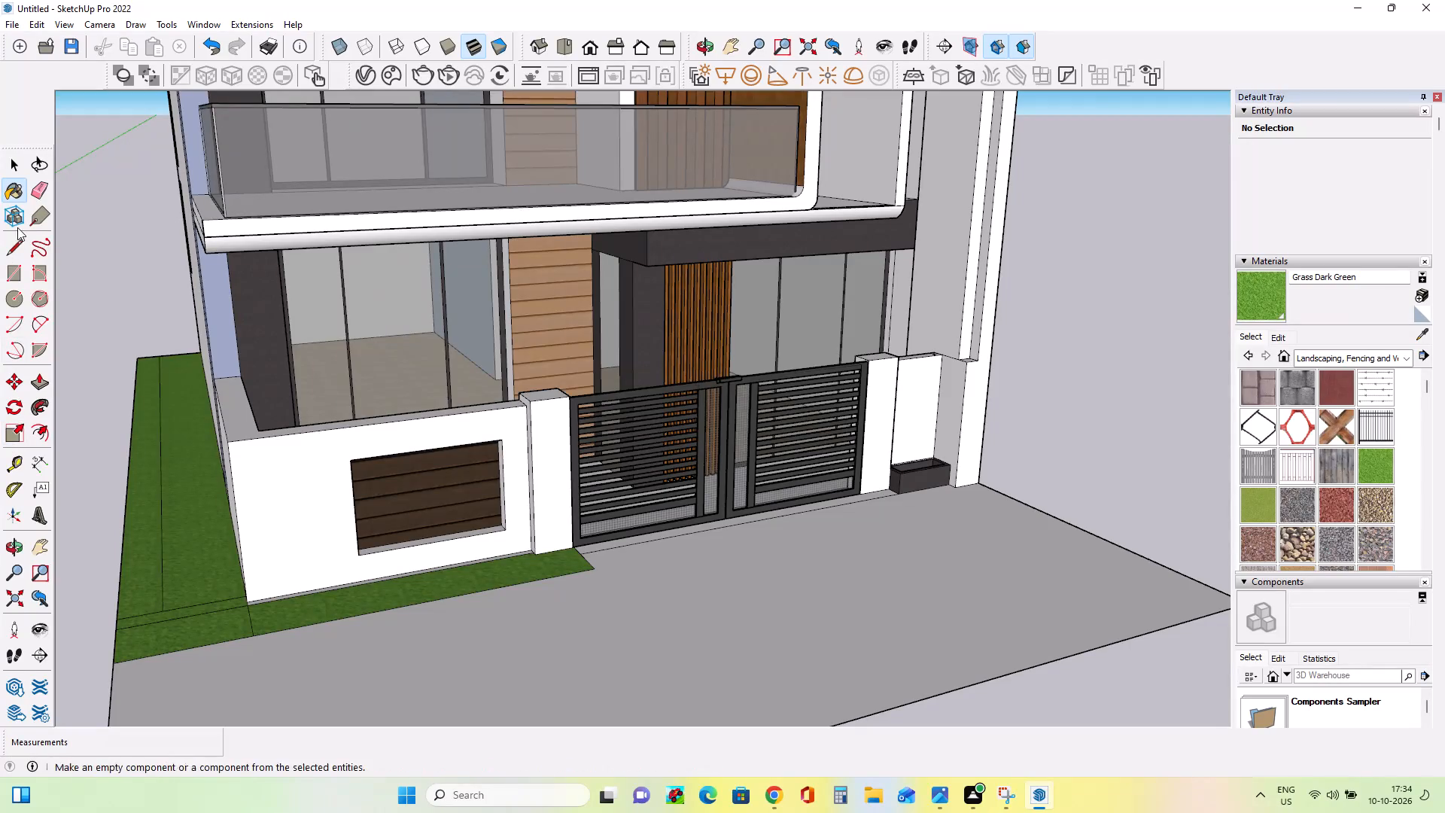
Erase the dividing lines within the side lawn and at the corner so both grass strips form one continuous surface.
left_click(33, 194)
left_click_drag(152, 577, 197, 586)
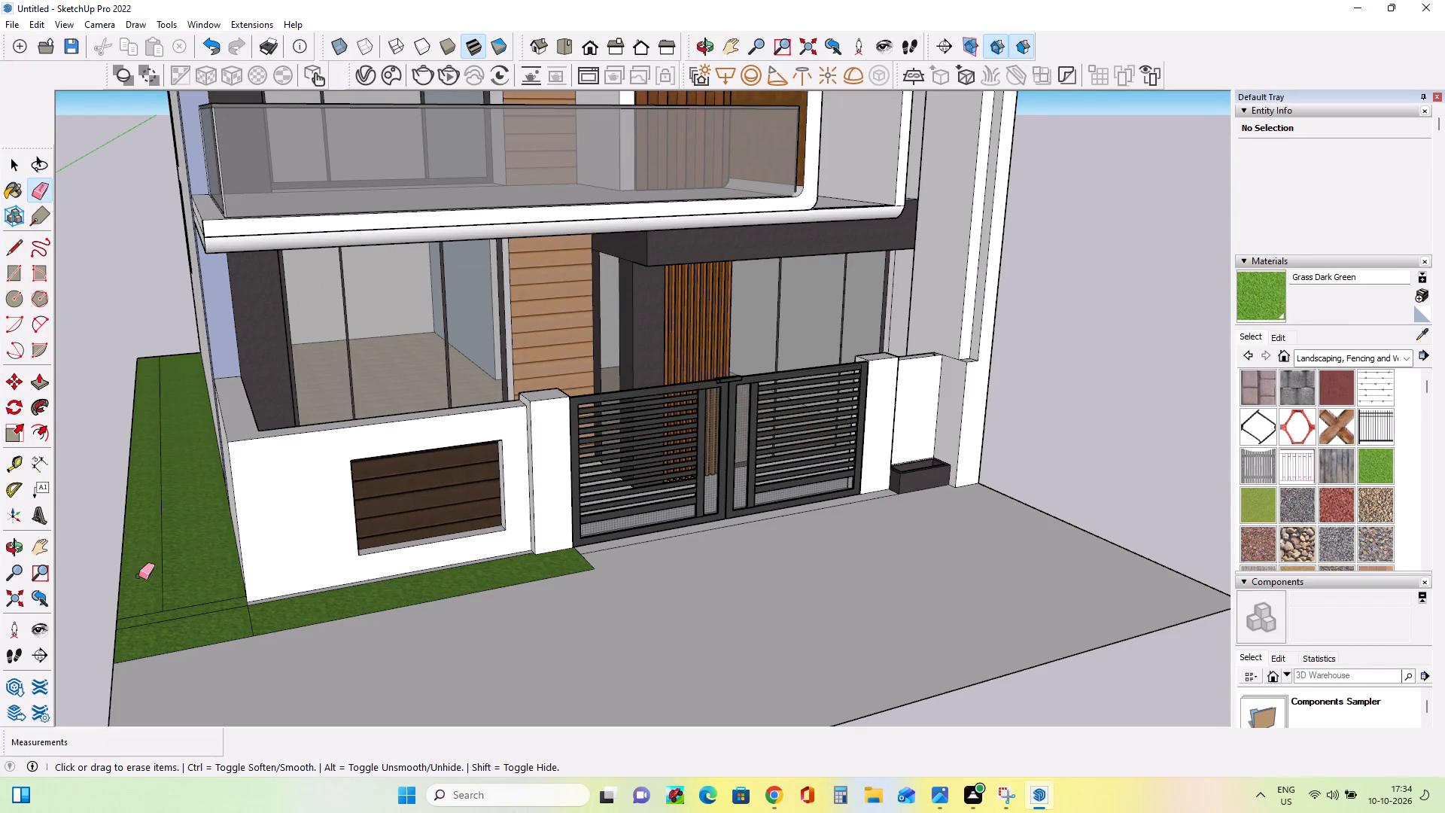
left_click_drag(144, 576, 194, 595)
left_click_drag(175, 601, 178, 642)
left_click_drag(230, 614, 271, 617)
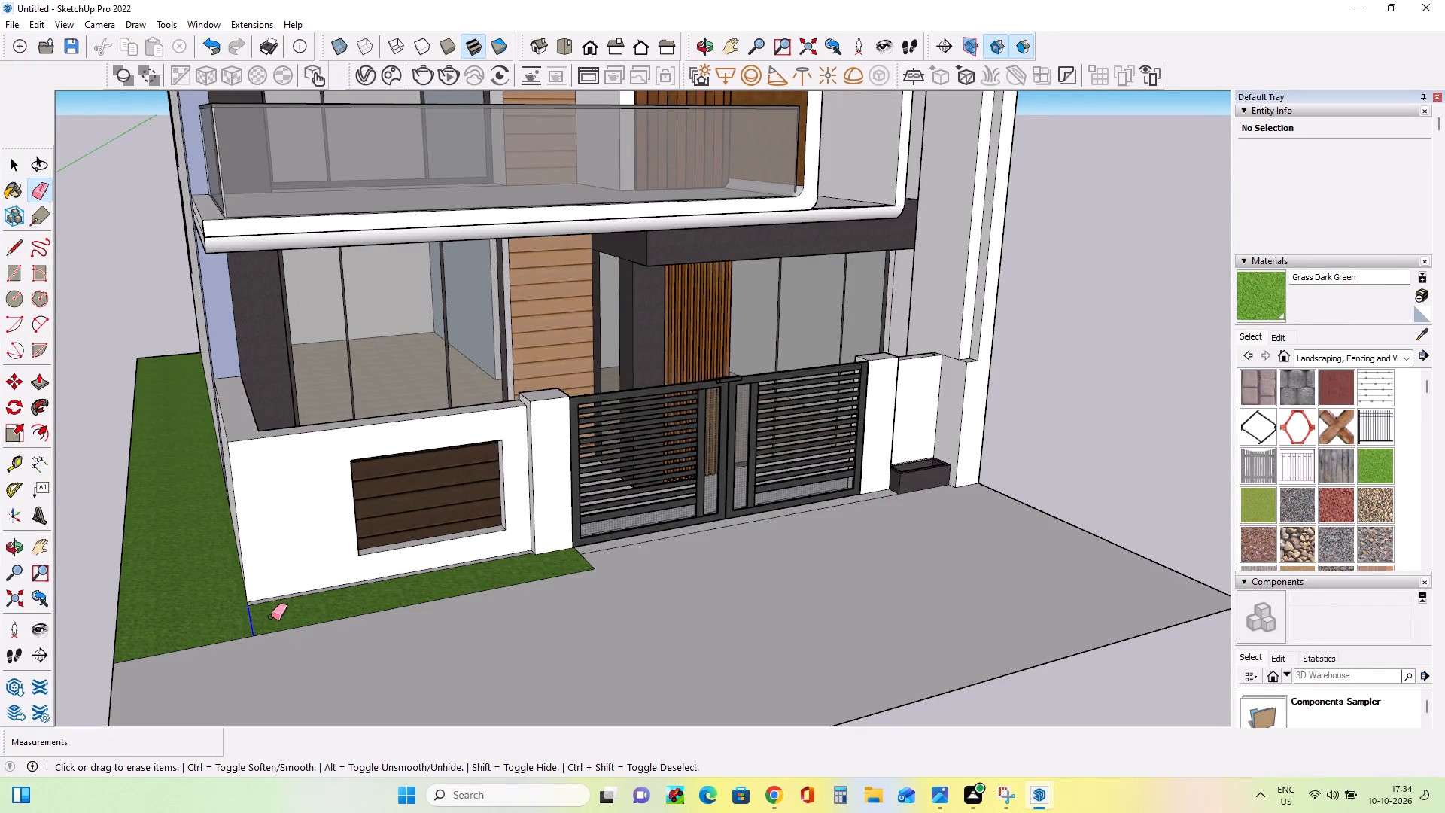
left_click_drag(271, 617, 284, 620)
Erase the ground line running along the foot of the gate.
middle_click_drag(448, 656, 346, 651)
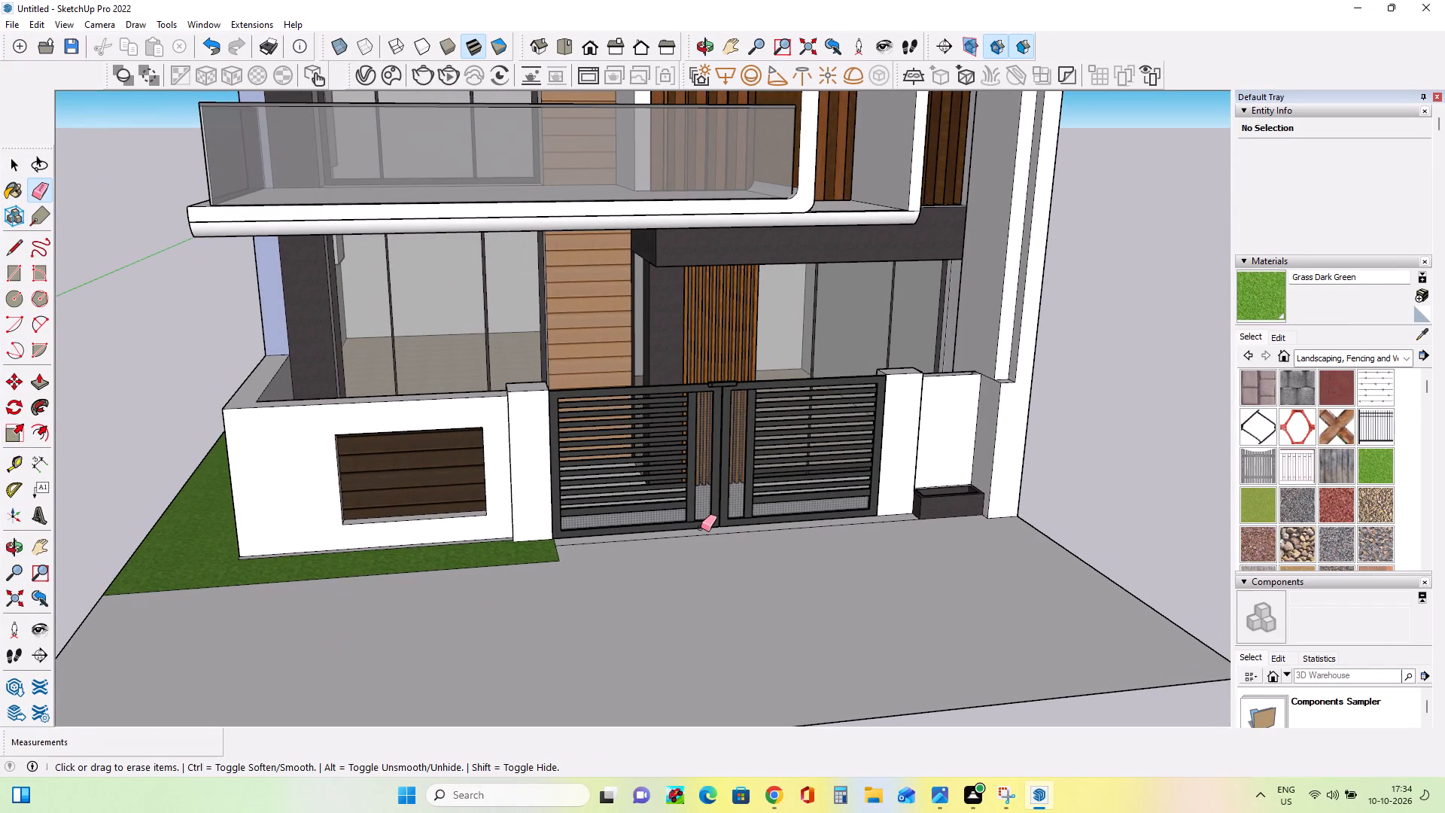
left_click(701, 537)
Draw a ground rectangle about 17' 3" by 3' 8" in front of the gate, from the grass strip's end to the planter.
scroll(747, 598, "down", 2)
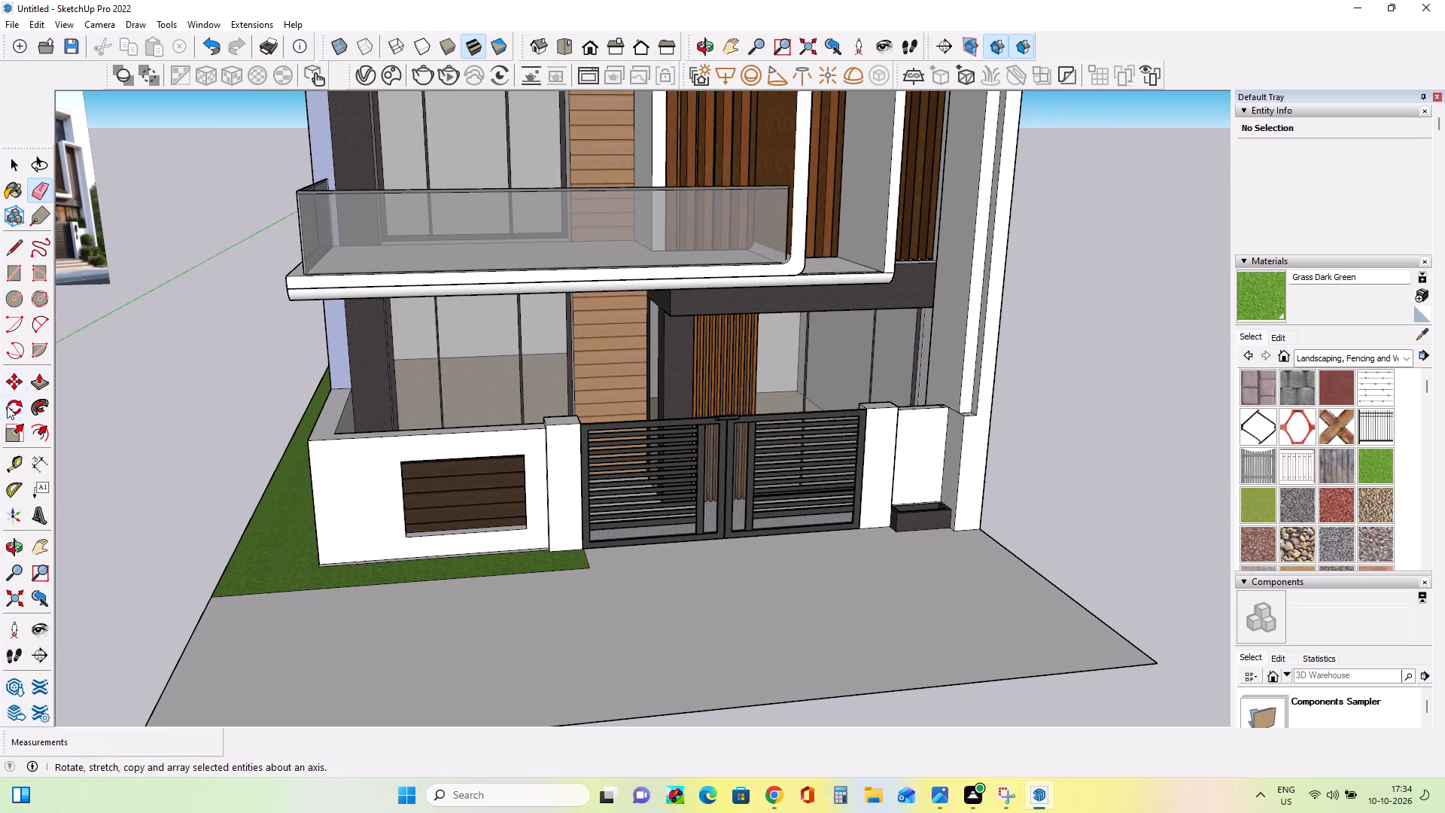
left_click(11, 275)
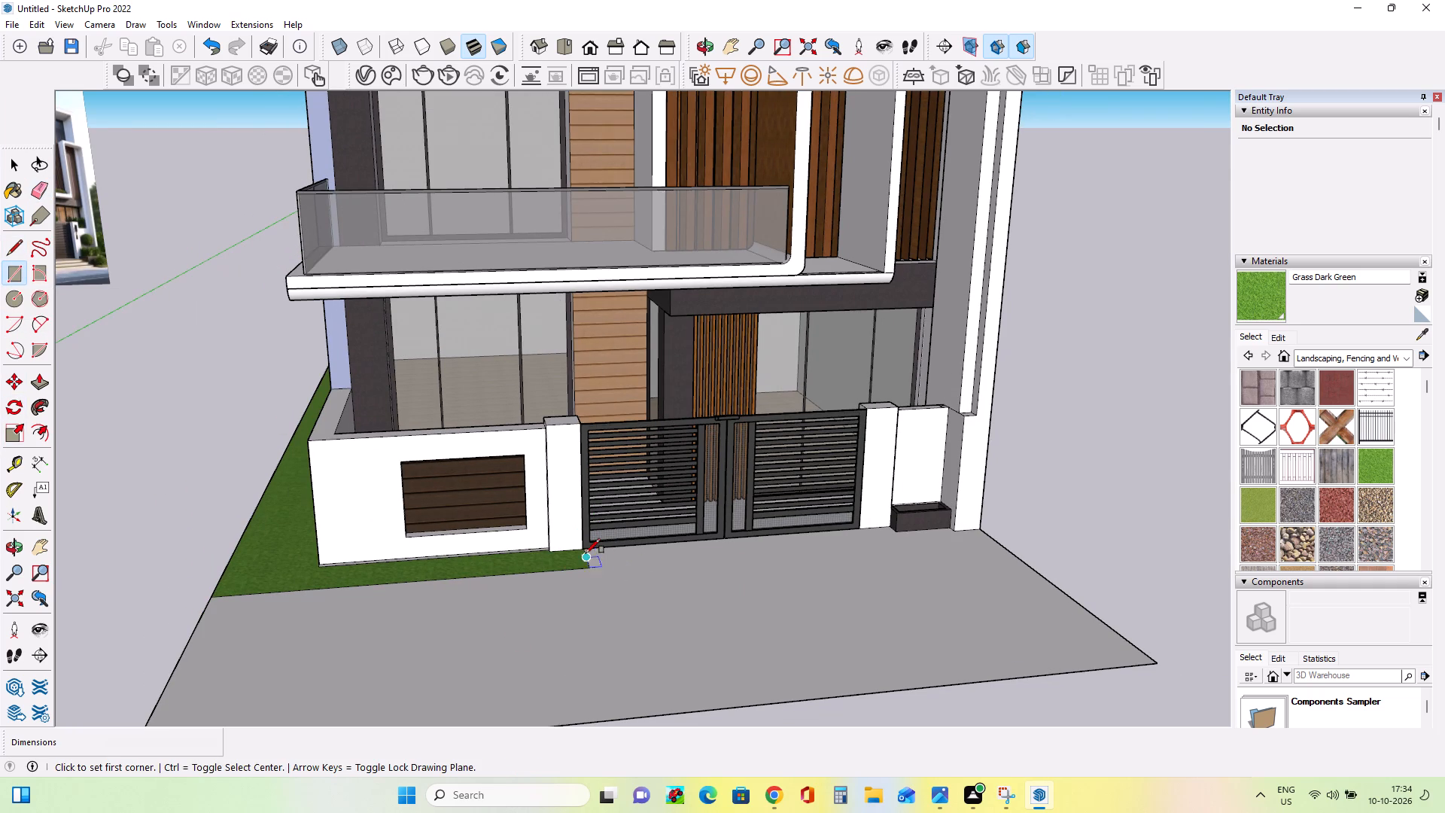
left_click(586, 553)
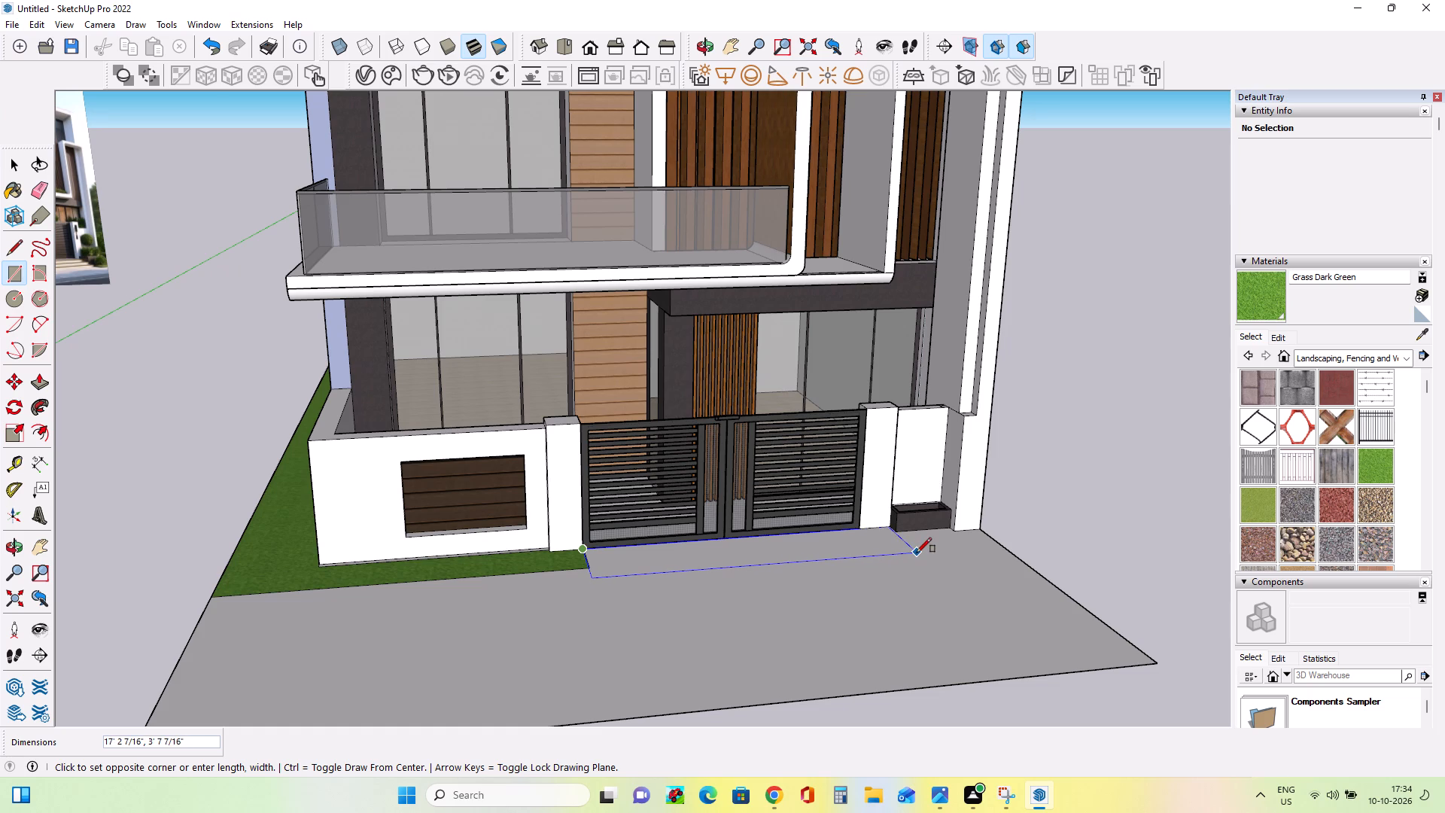
left_click(918, 553)
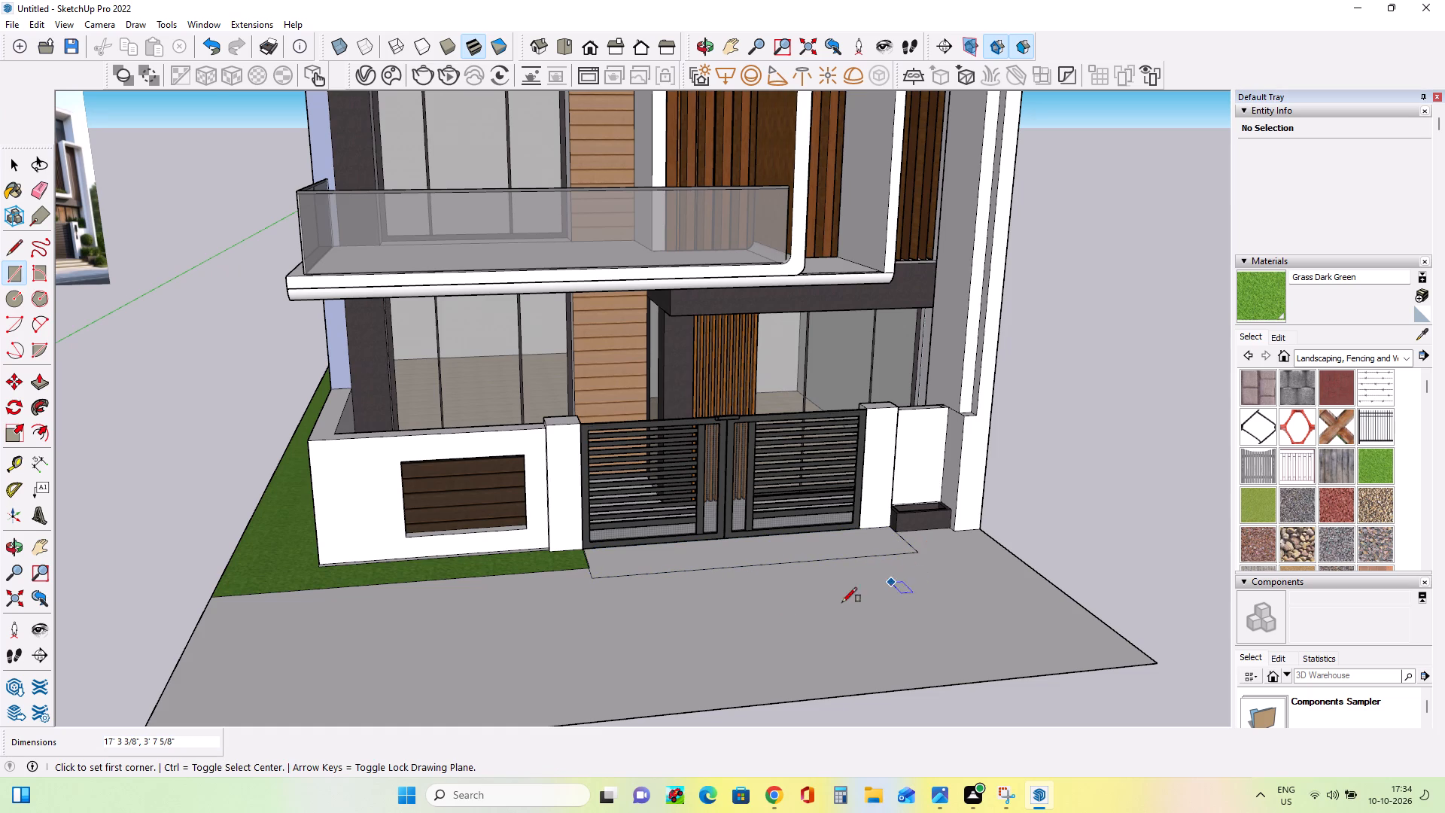
Draw a small rectangle about 1' 10" by 9" at the foot of the gate pillar beside the planter.
middle_click_drag(730, 613, 736, 626)
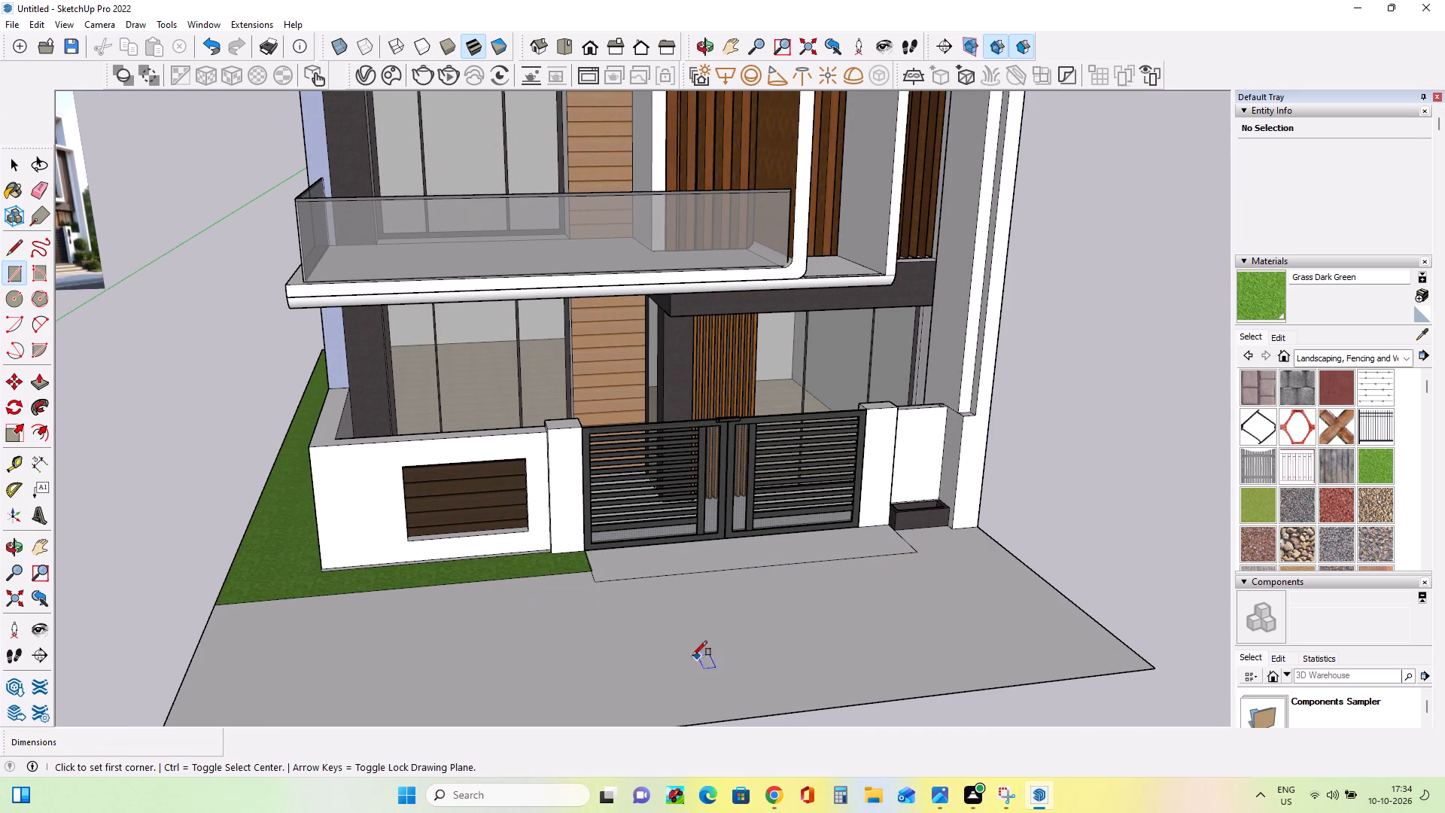
scroll(558, 562, "up", 6)
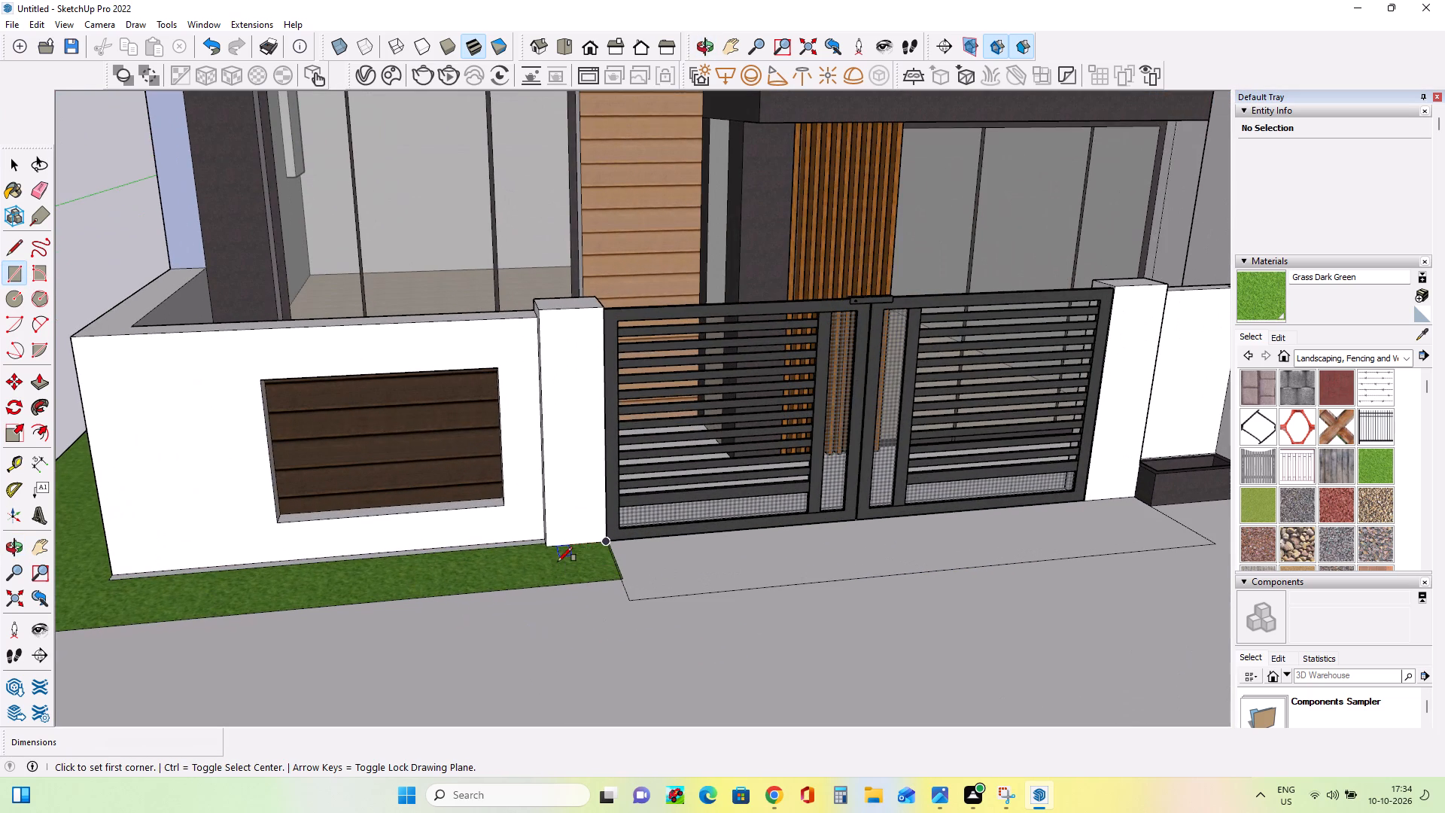
scroll(576, 559, "down", 3)
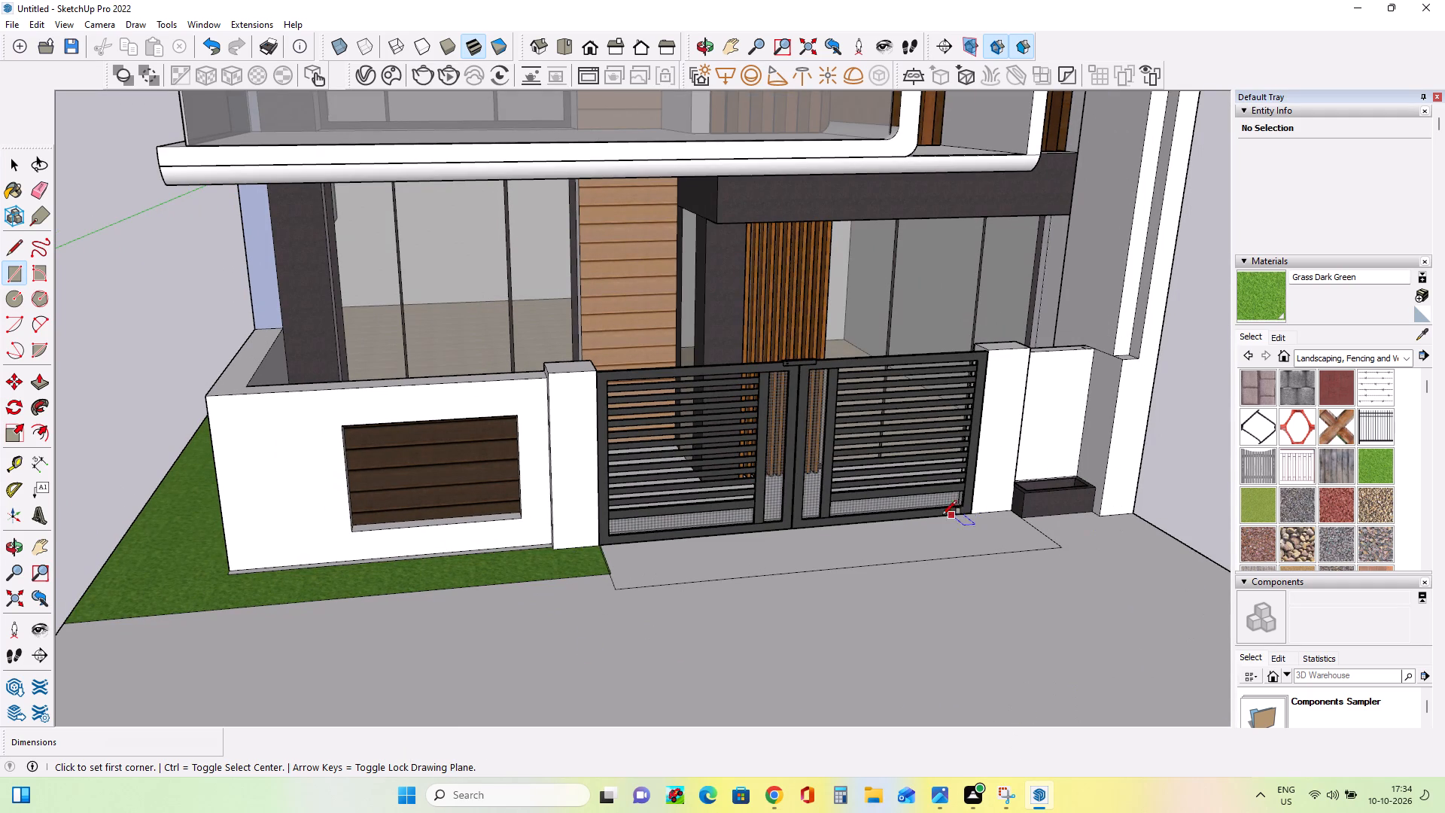
left_click_drag(969, 512, 983, 519)
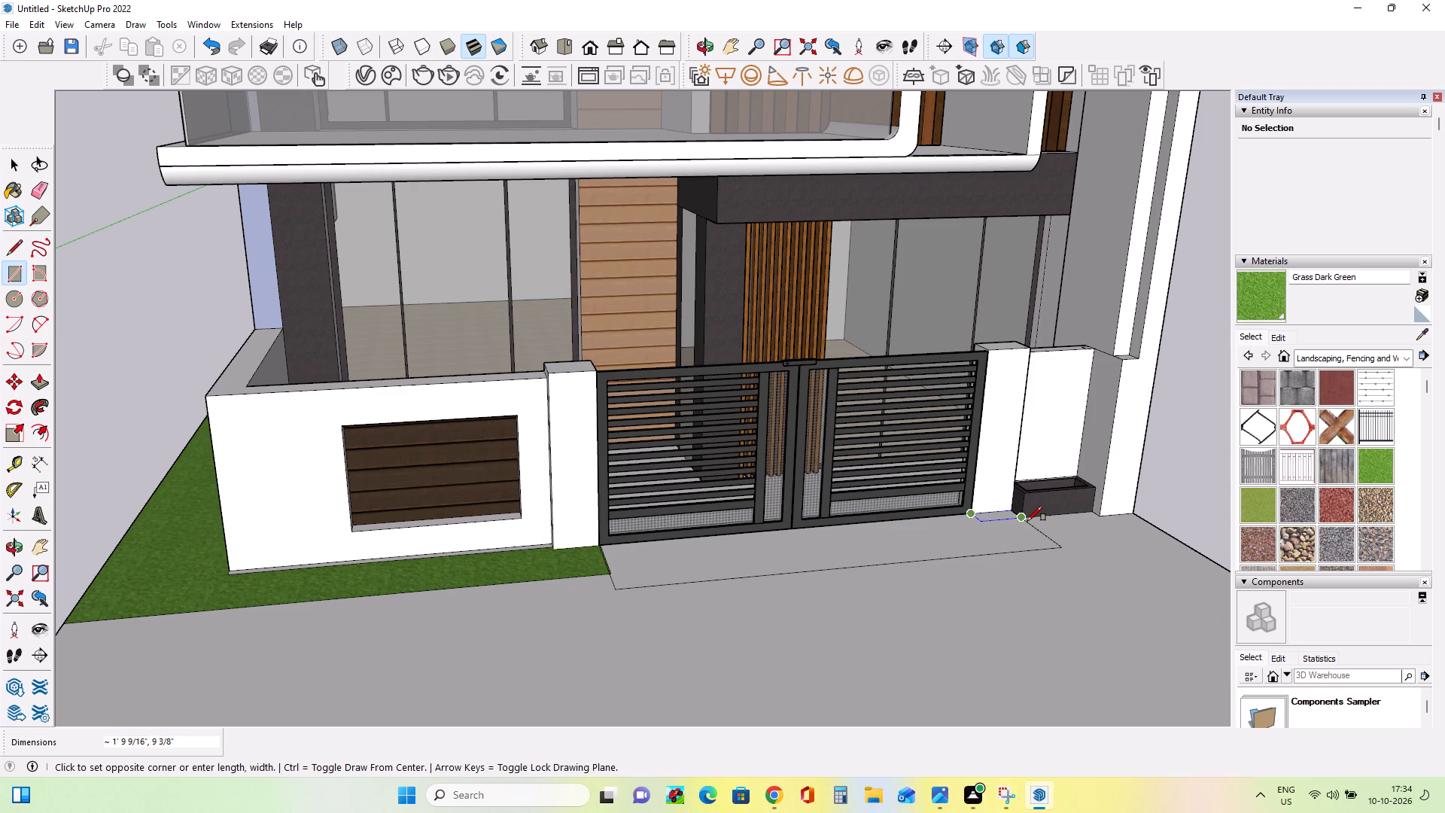
left_click(1027, 521)
Draw a rectangle about 15' 6" by 2' 10" in front of the gate, ending at the outline's front corner by the grass.
middle_click_drag(1066, 635, 1067, 644)
left_click(984, 520)
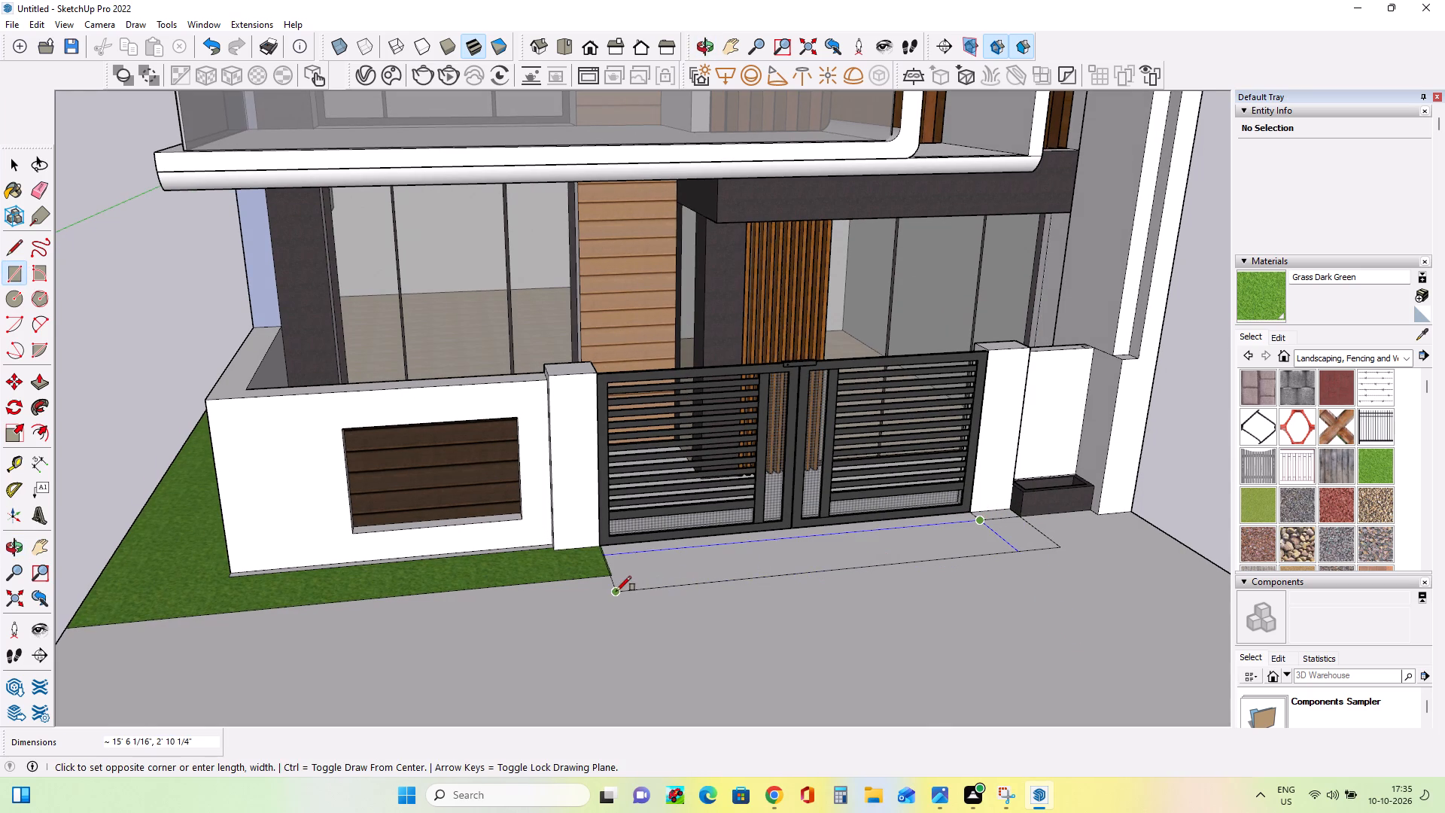
left_click(616, 591)
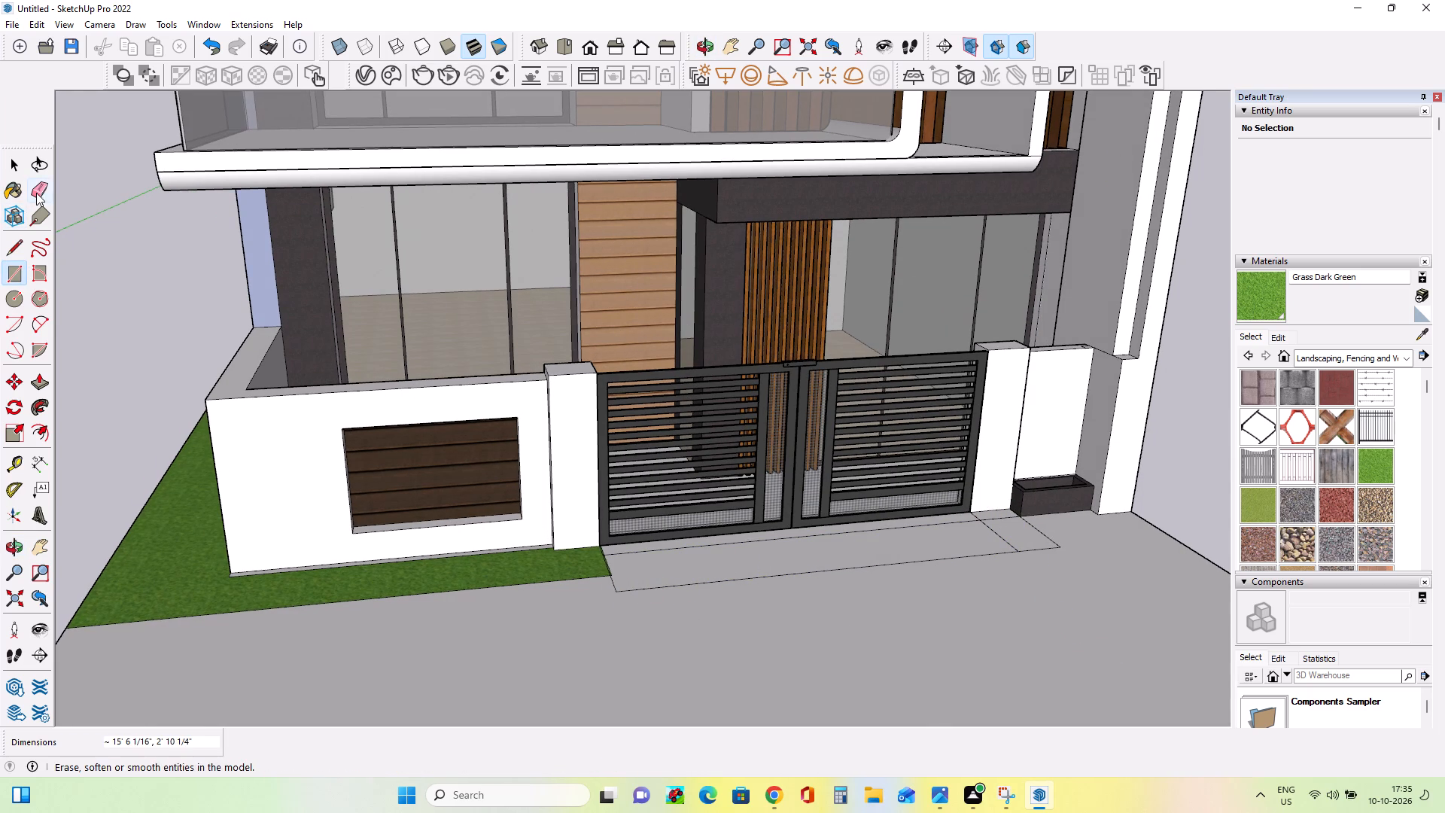
Erase the leftover outline edges projecting past the gate rectangle in front of the planter.
left_click(36, 193)
left_click_drag(1040, 528, 1087, 550)
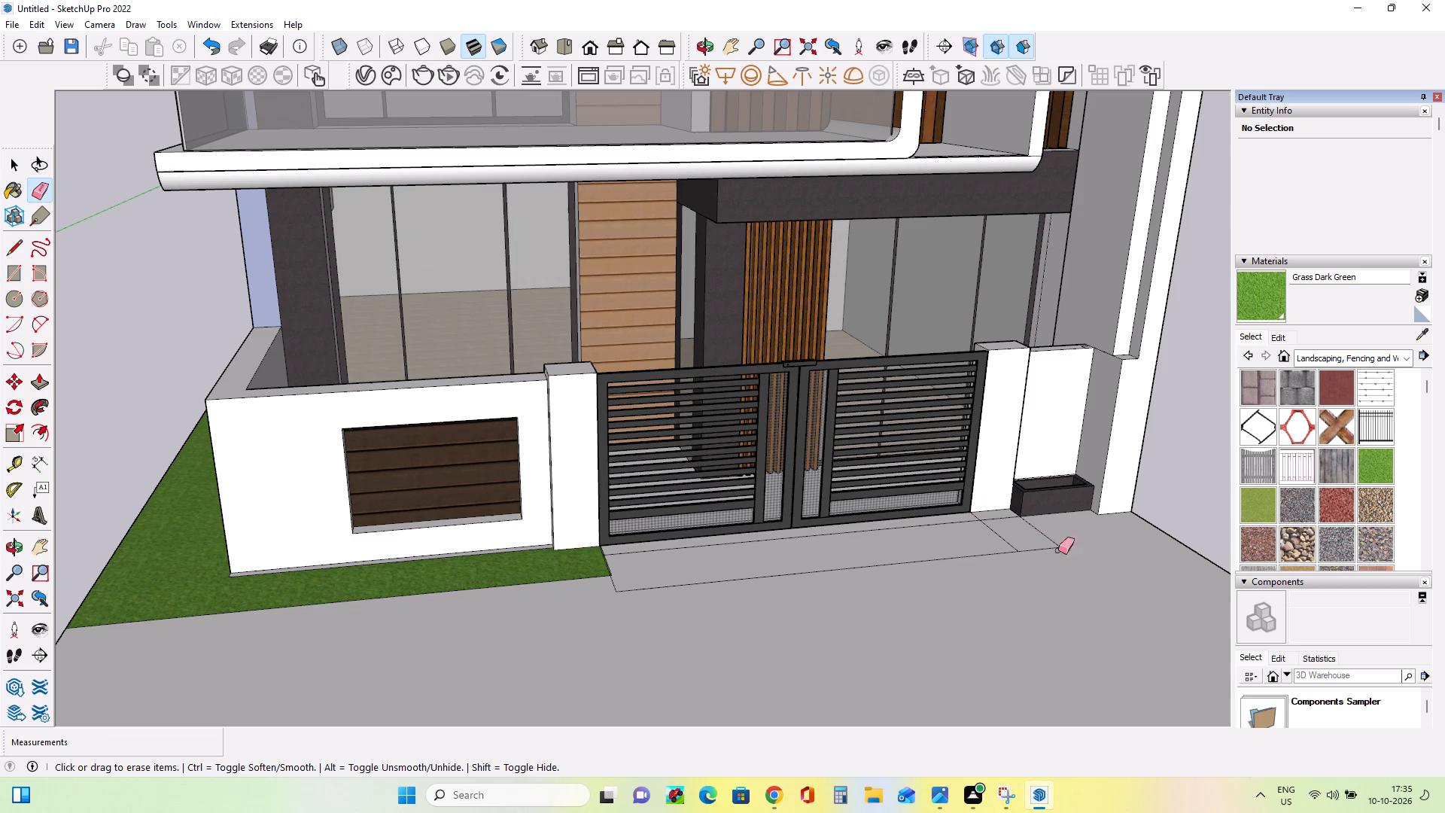
left_click_drag(1051, 534, 1063, 550)
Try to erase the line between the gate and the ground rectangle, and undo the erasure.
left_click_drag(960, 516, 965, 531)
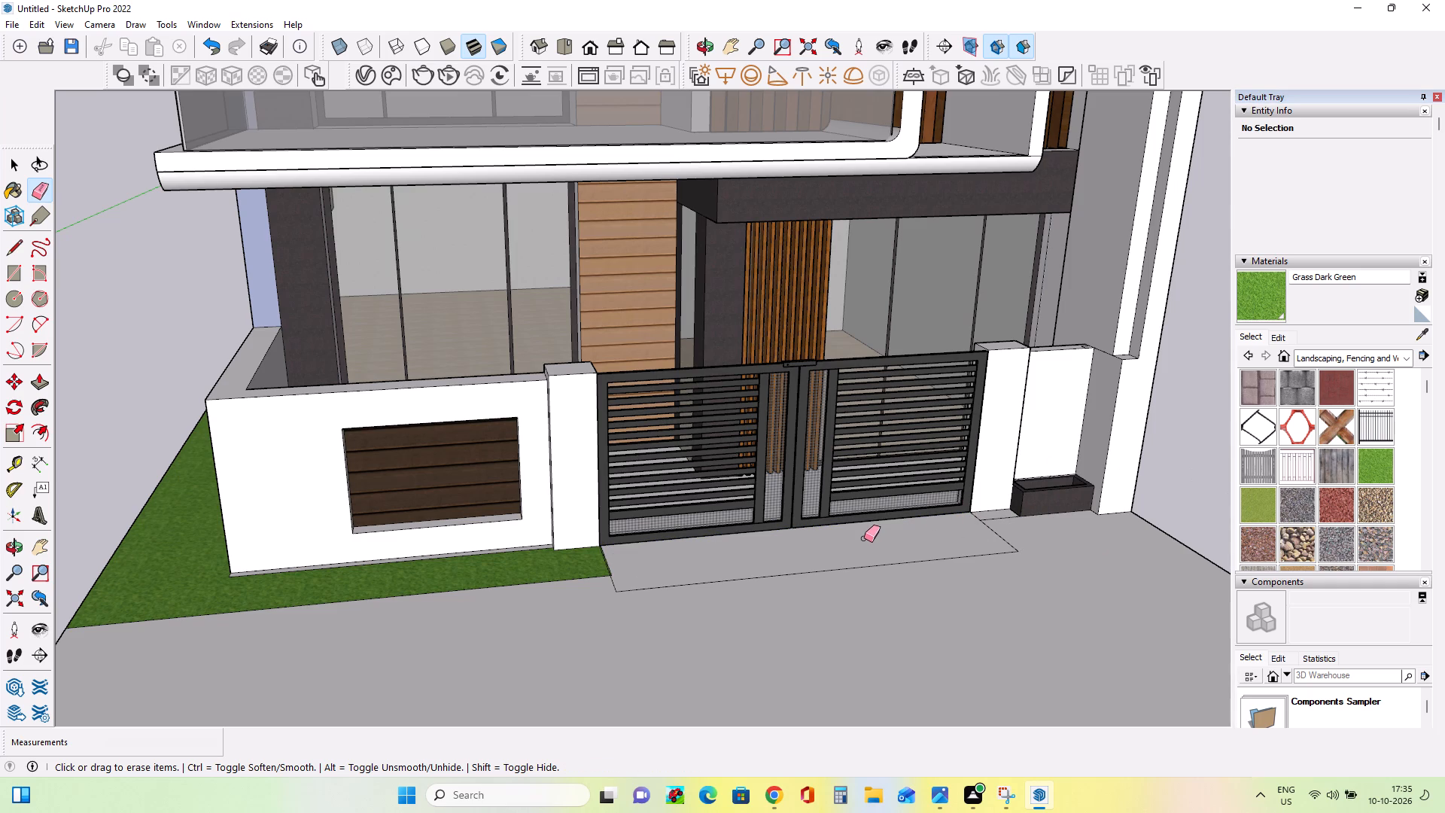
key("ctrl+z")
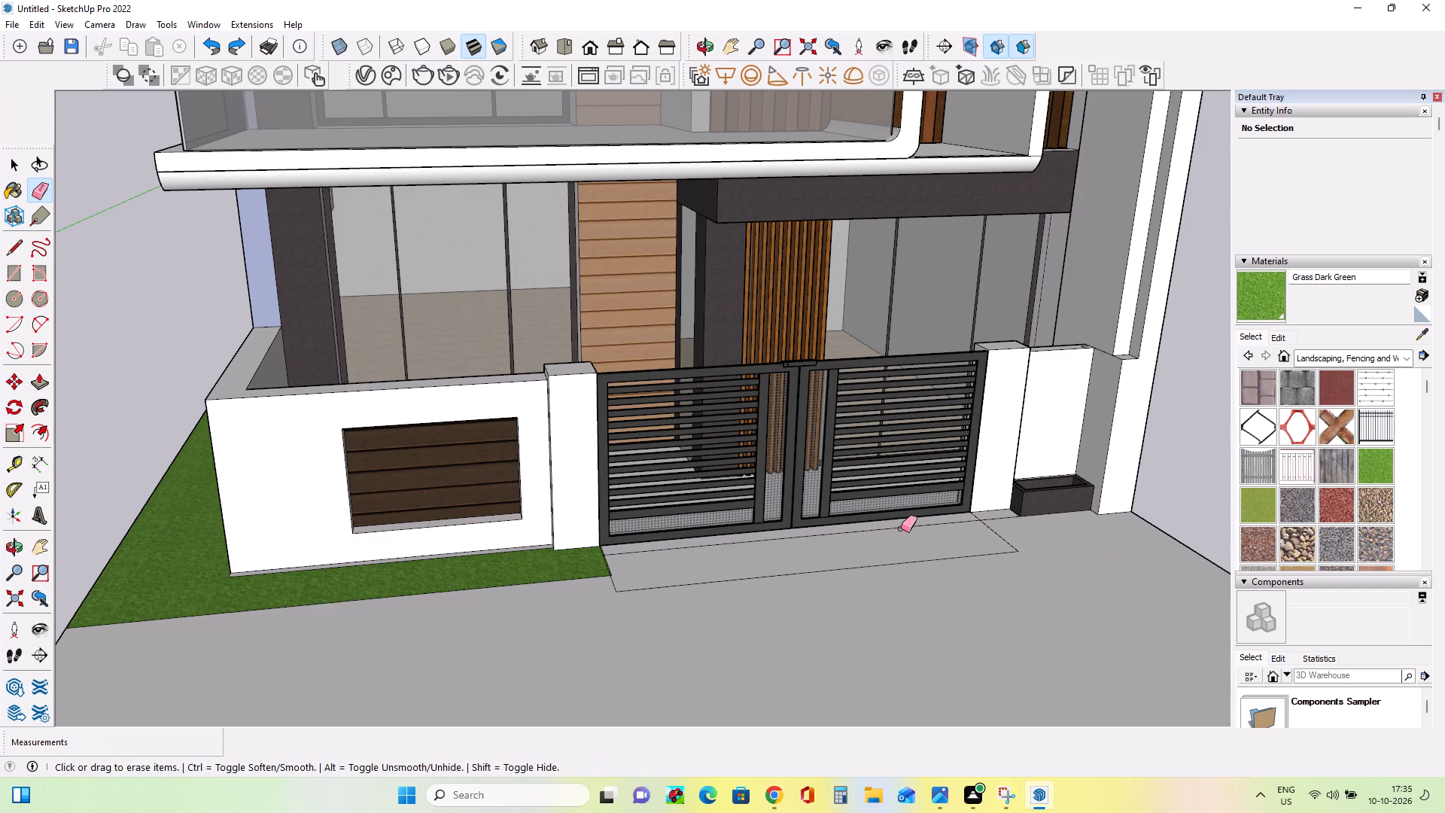
Pull the small rectangle at the foot of the gate pillar beside the planter up 1' 1".
scroll(901, 528, "up", 3)
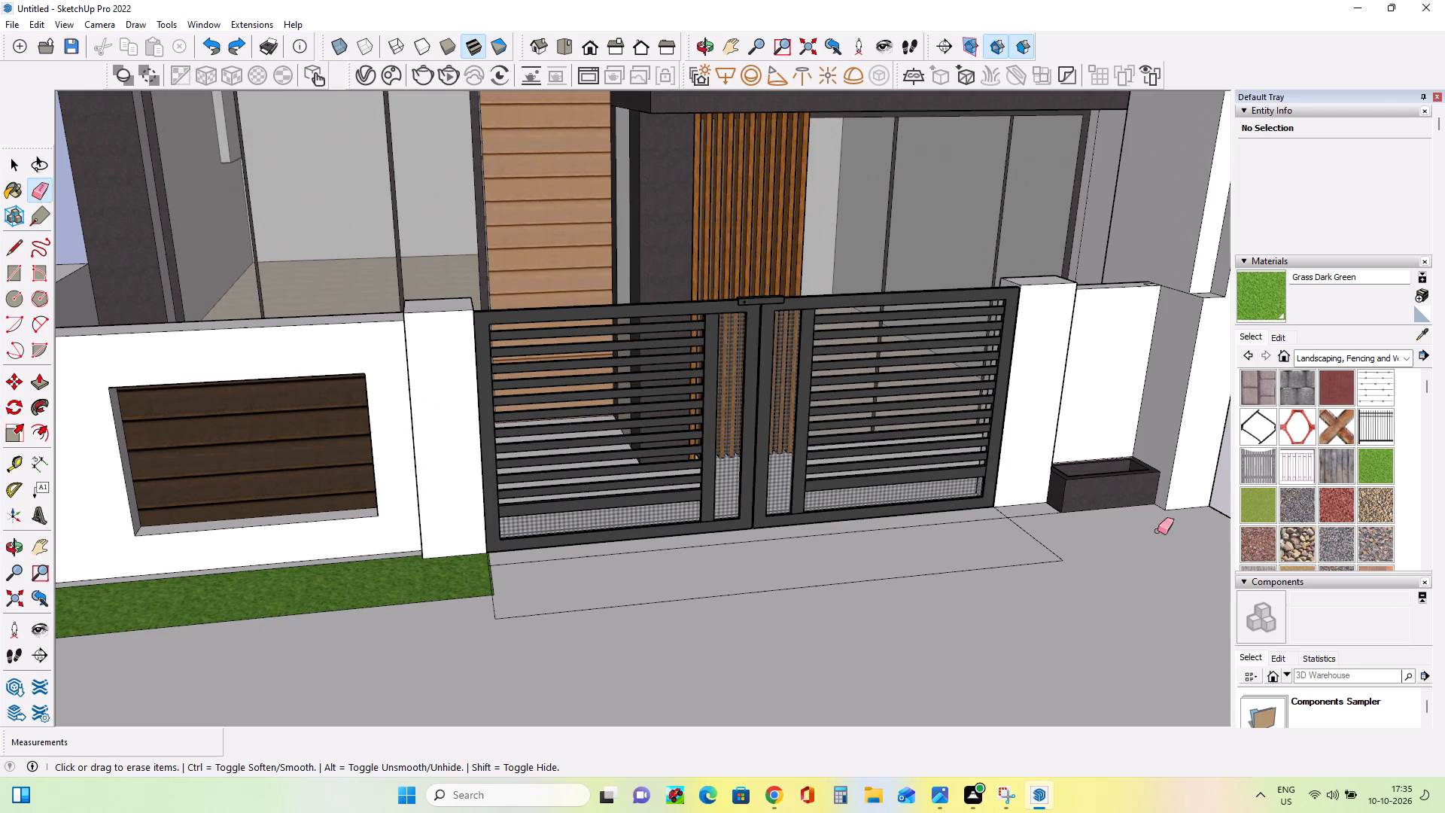
left_click(1374, 465)
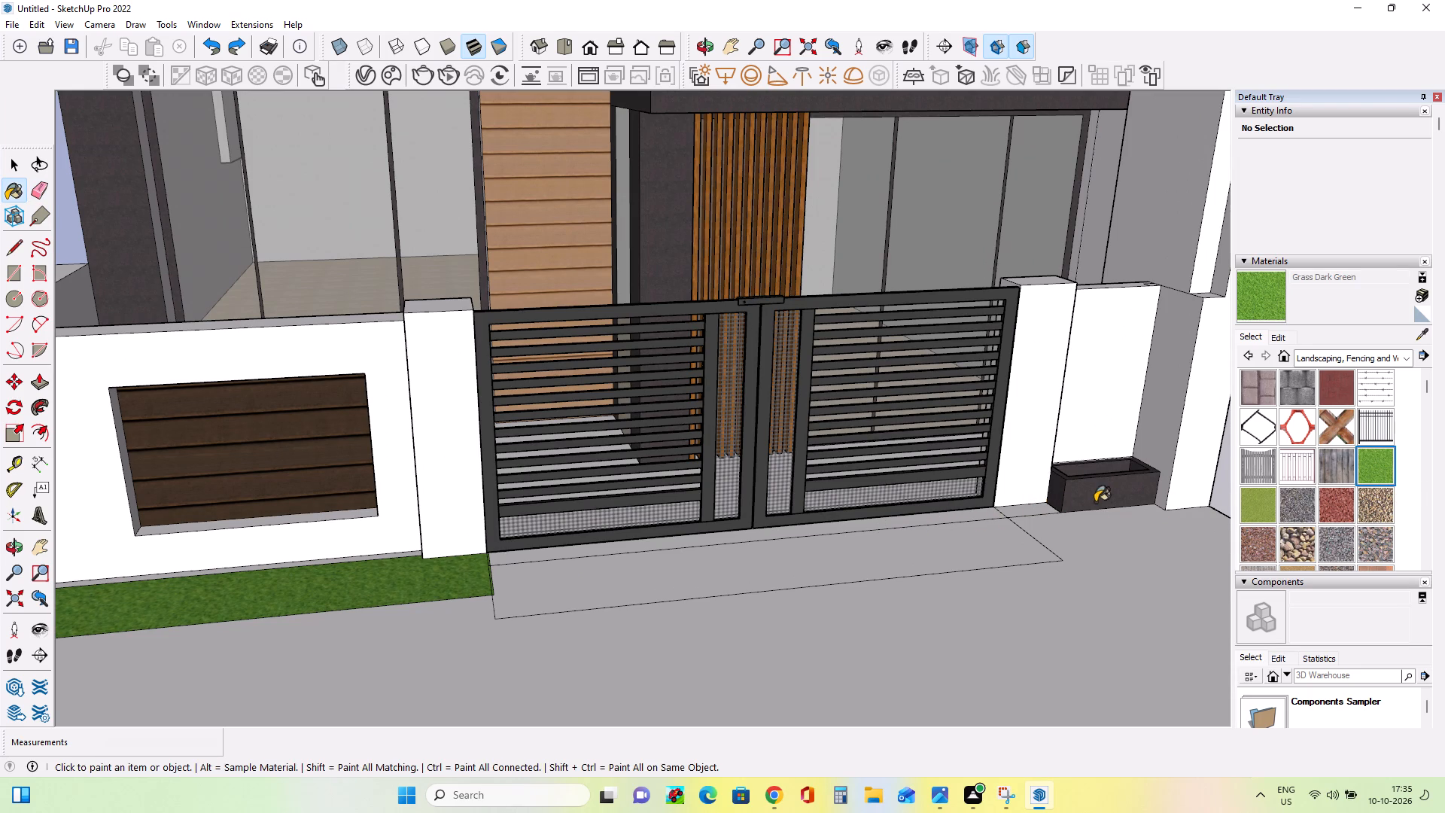
left_click(44, 386)
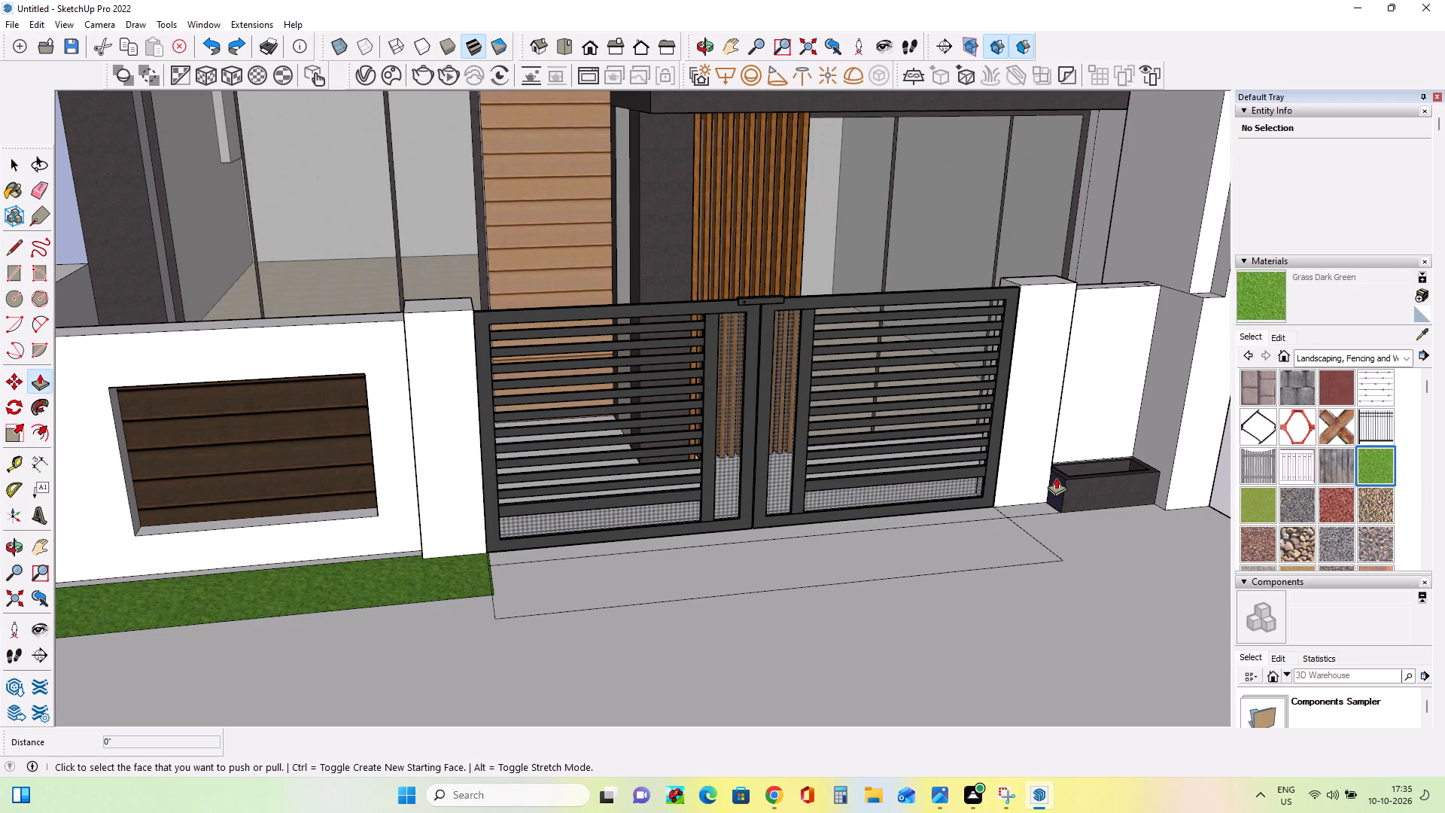
left_click(1056, 482)
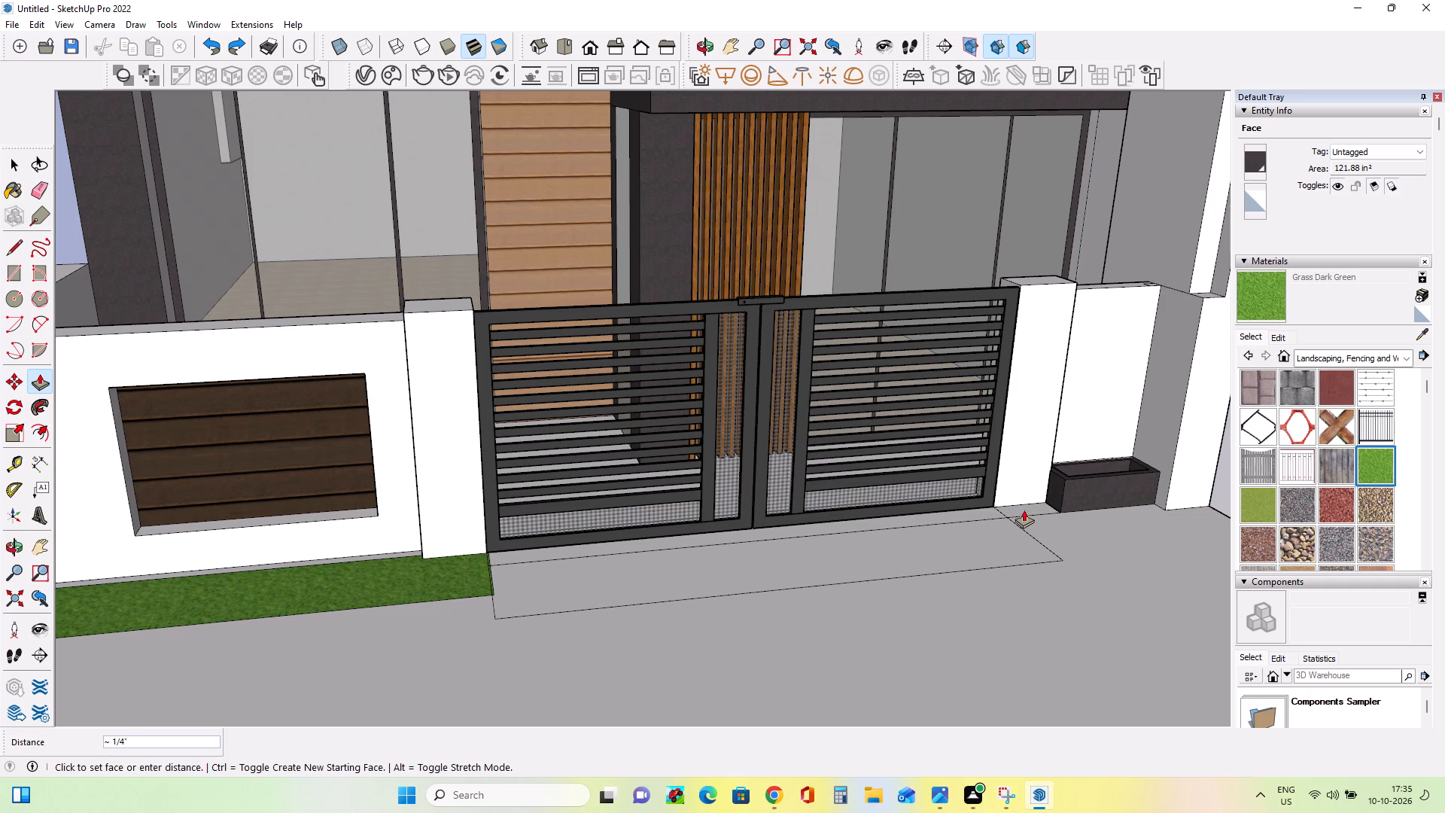
key("Escape")
left_click(1025, 503)
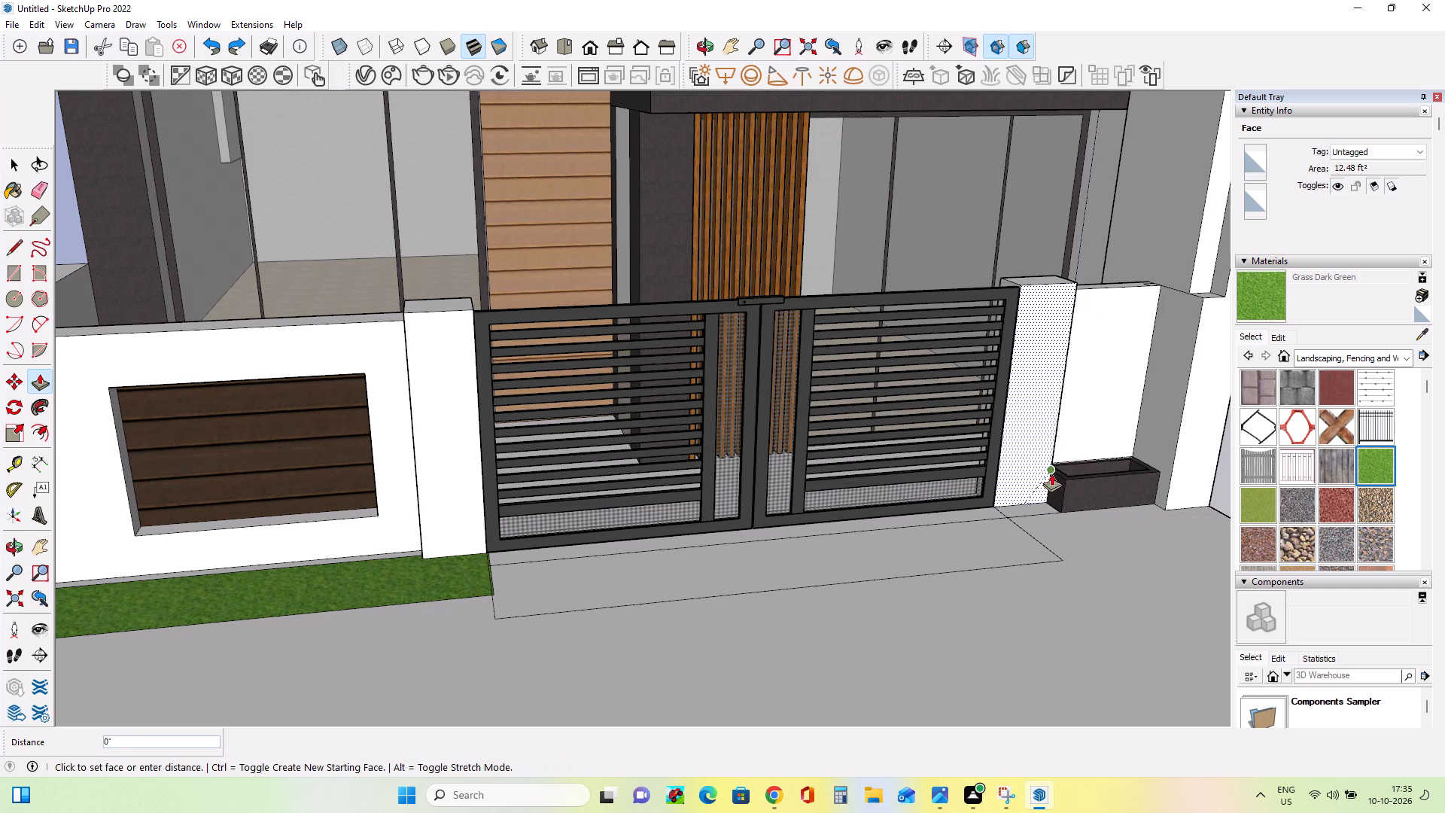
key("Escape")
left_click(1033, 506)
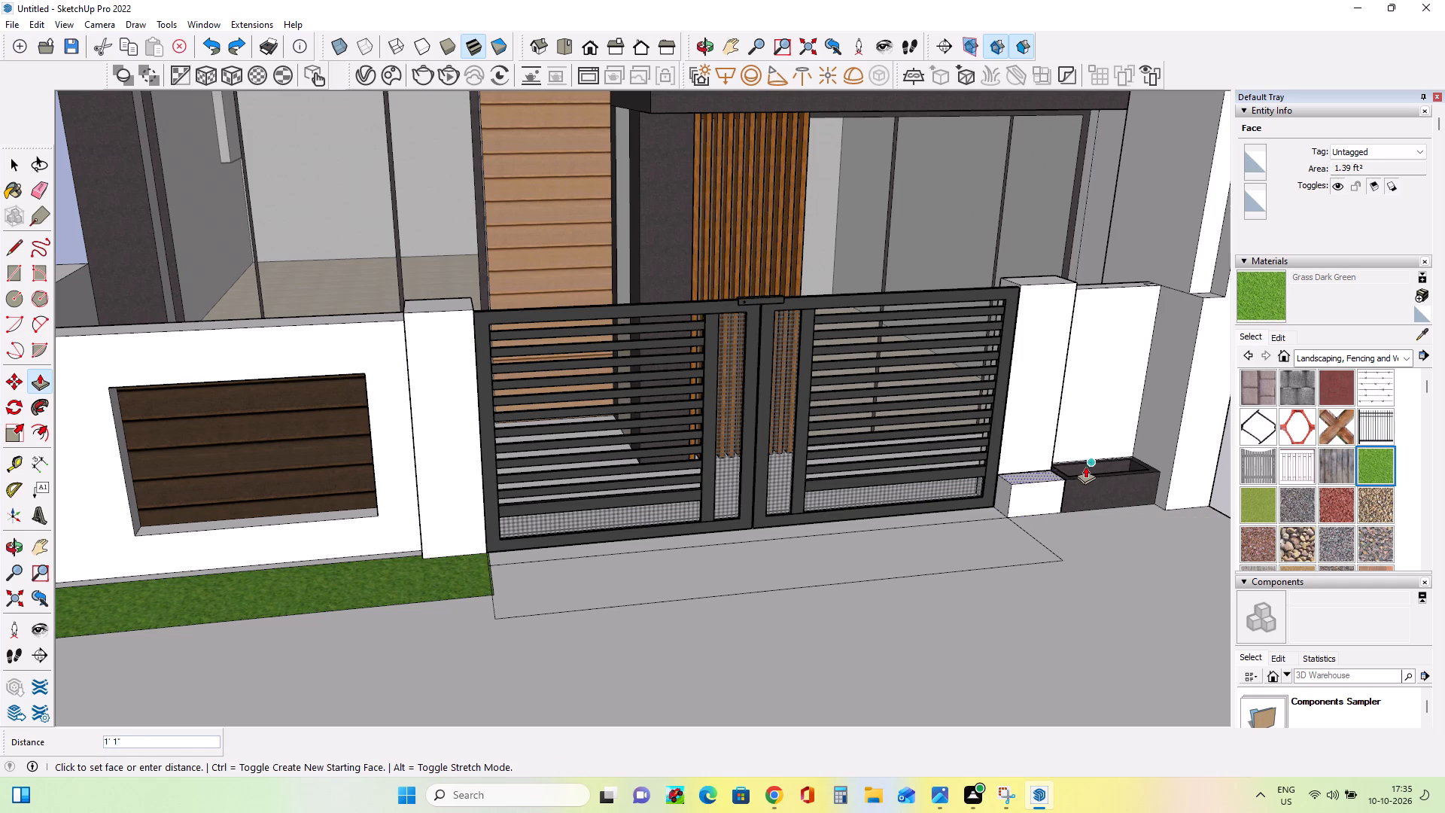
left_click(1085, 466)
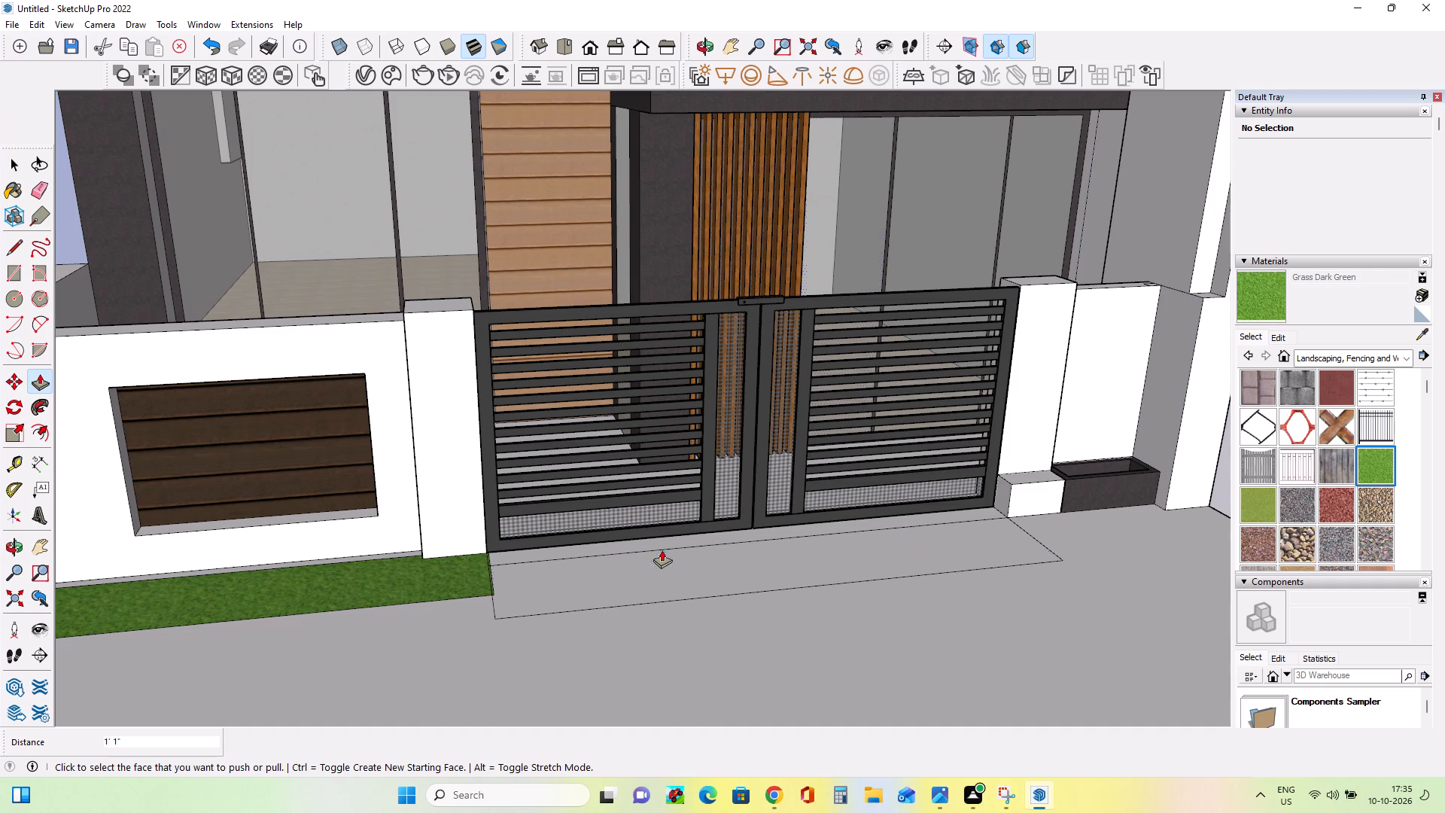
Pull the narrow strip along the foot of the gate up about 5".
left_click(683, 535)
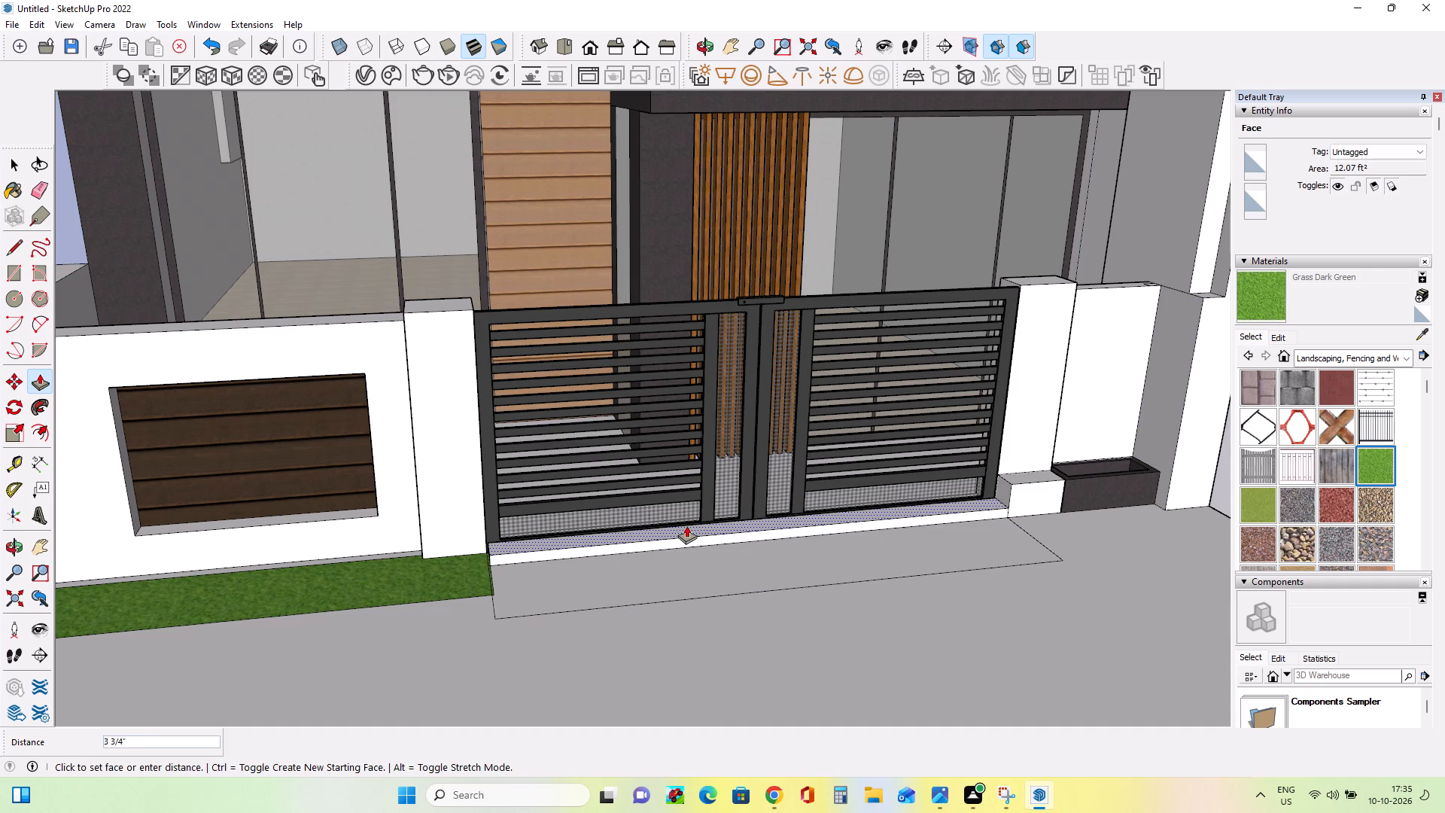
left_click(686, 522)
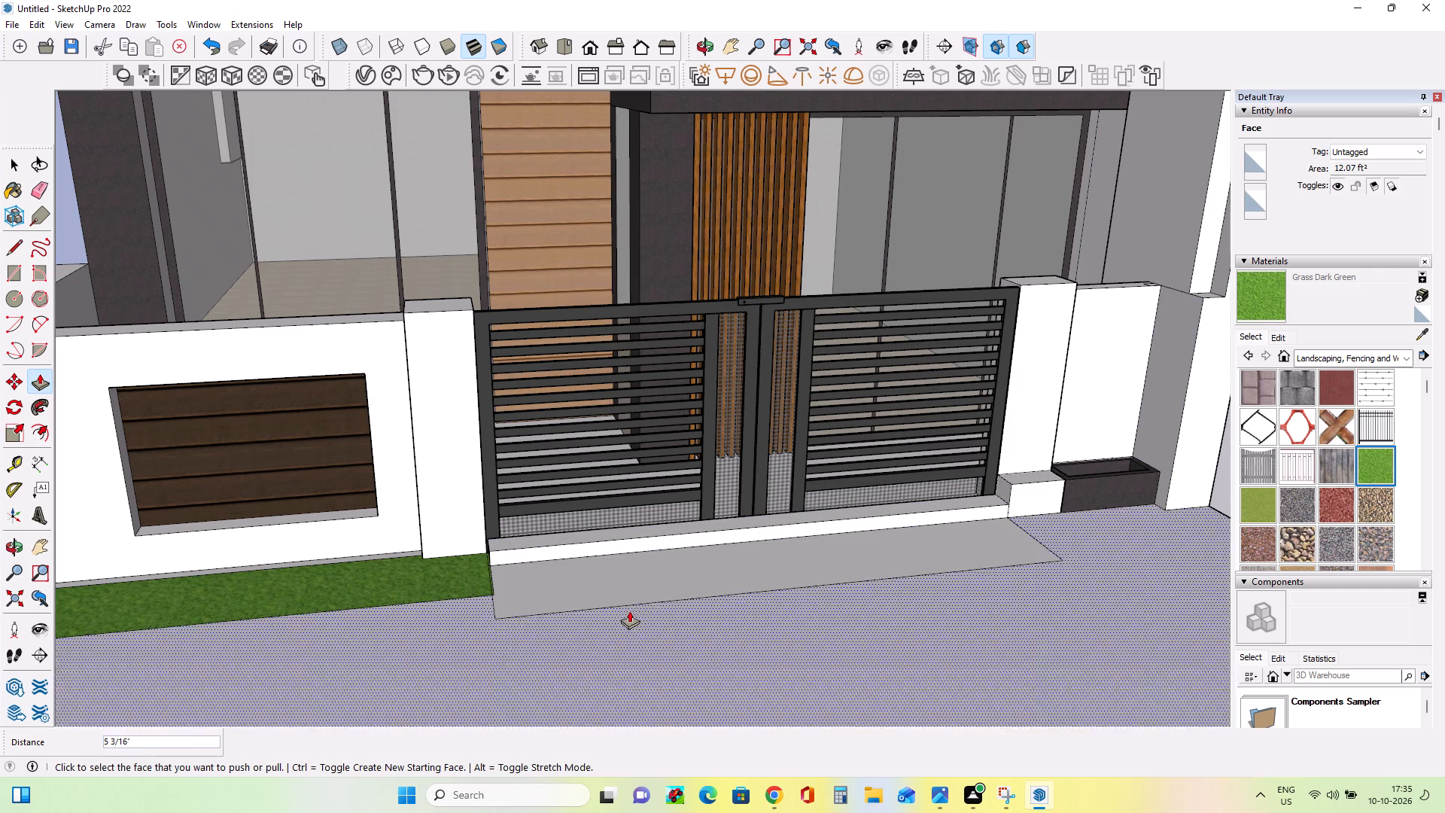
Draw three adjoining rectangles about 15' 5" long in front of the gate's raised kerb, about 8", 12" and 7" deep.
left_click(17, 271)
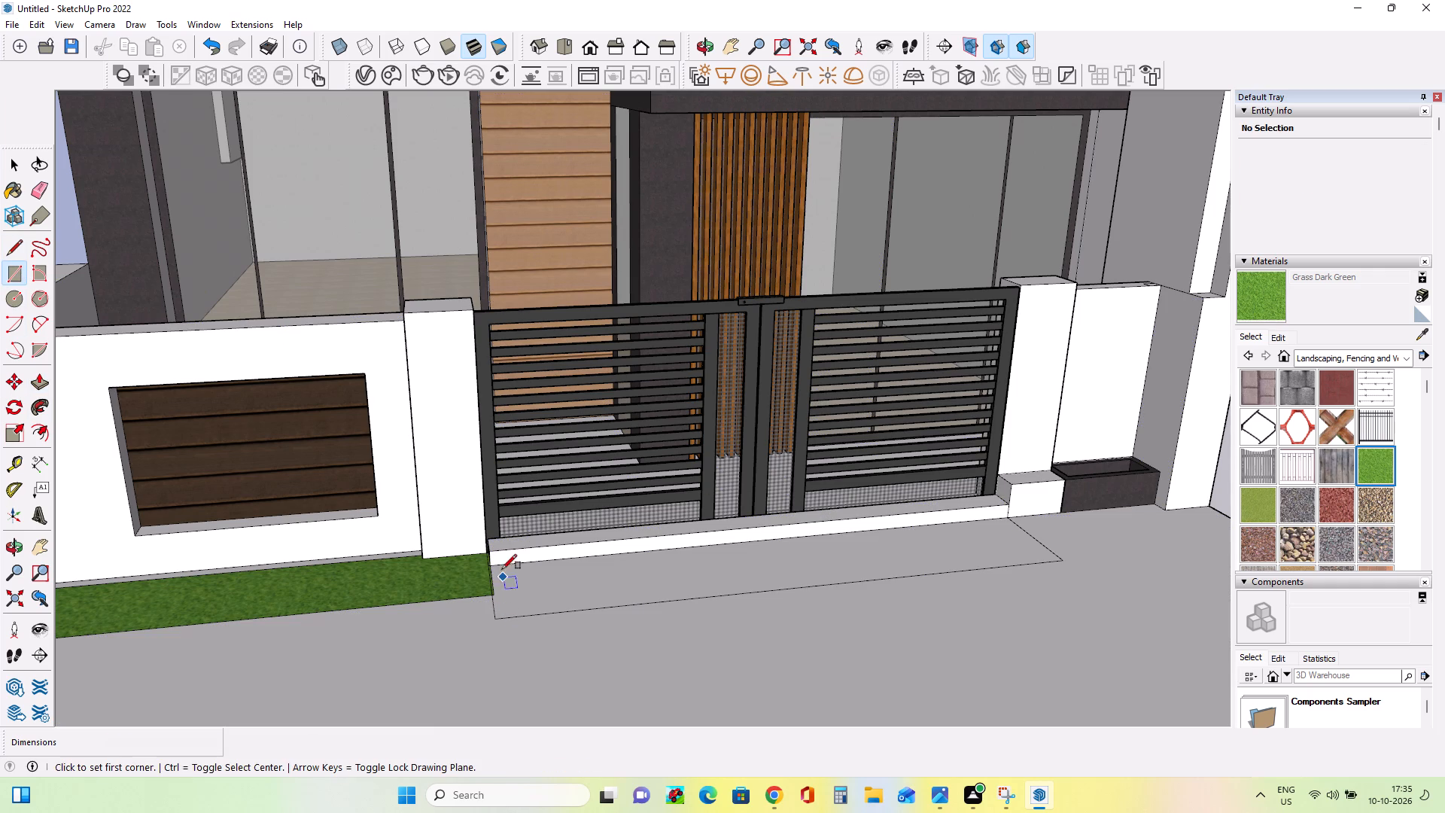
left_click(491, 567)
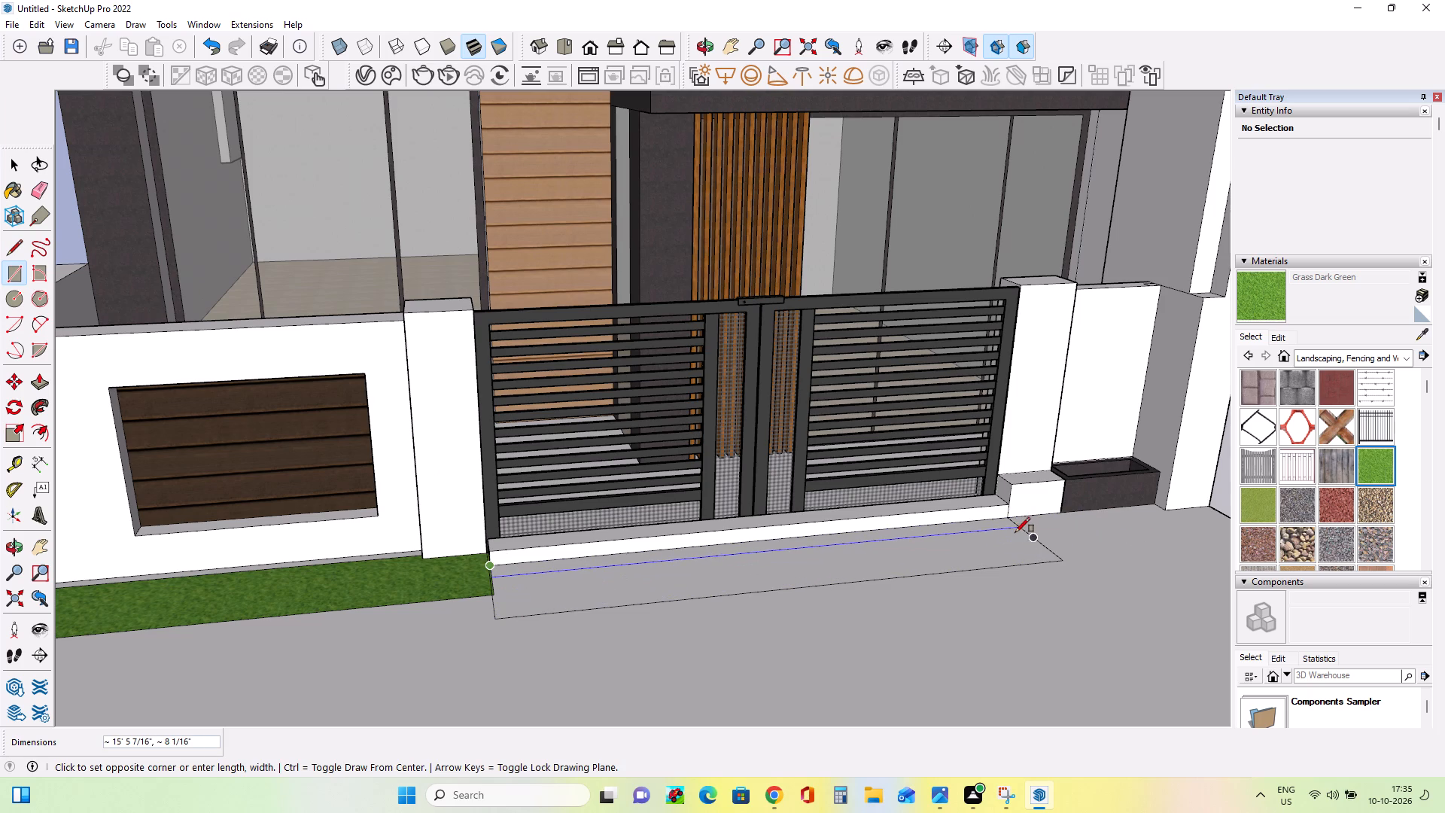
left_click(1015, 532)
left_click(1020, 528)
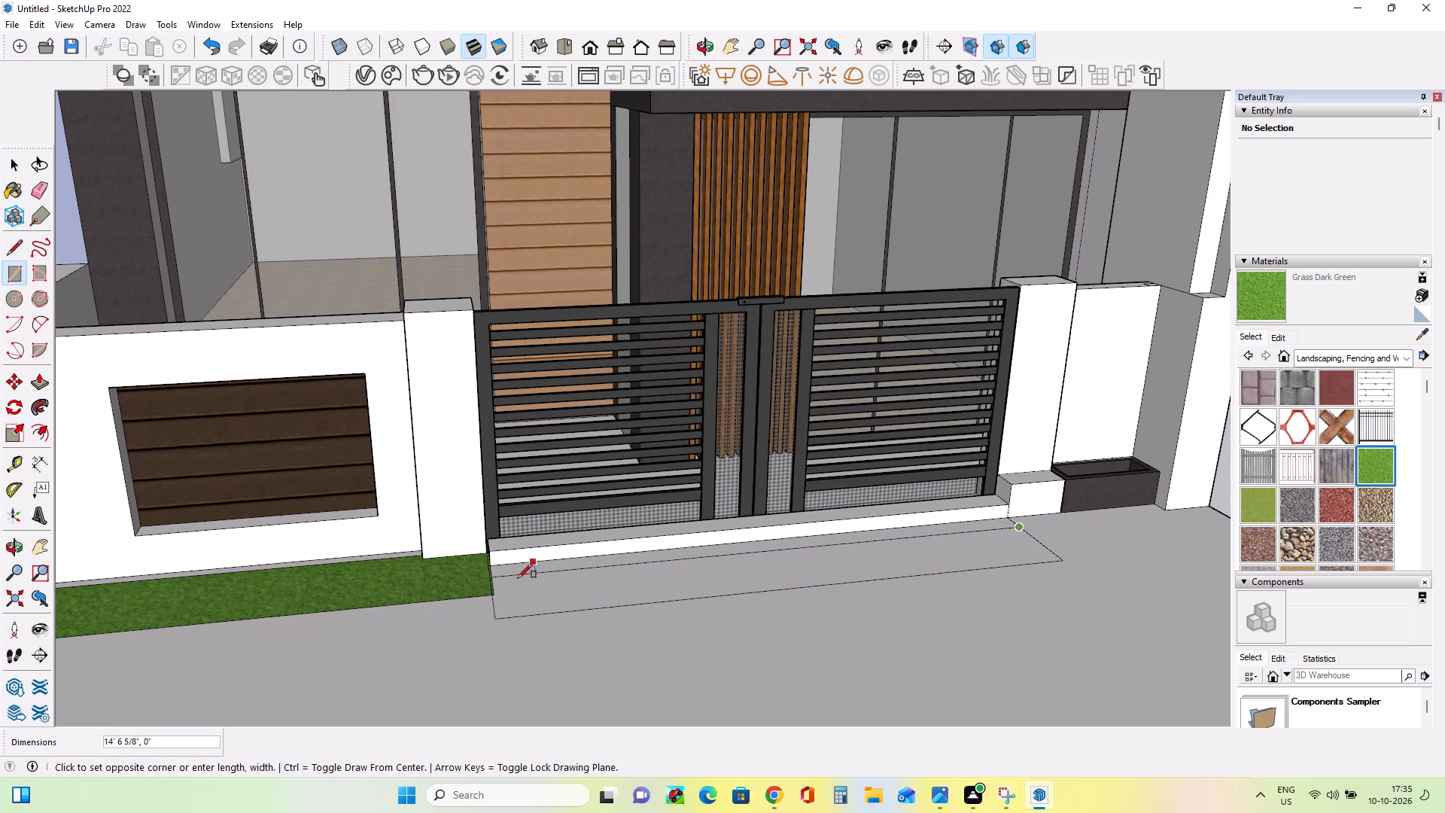
left_click(496, 595)
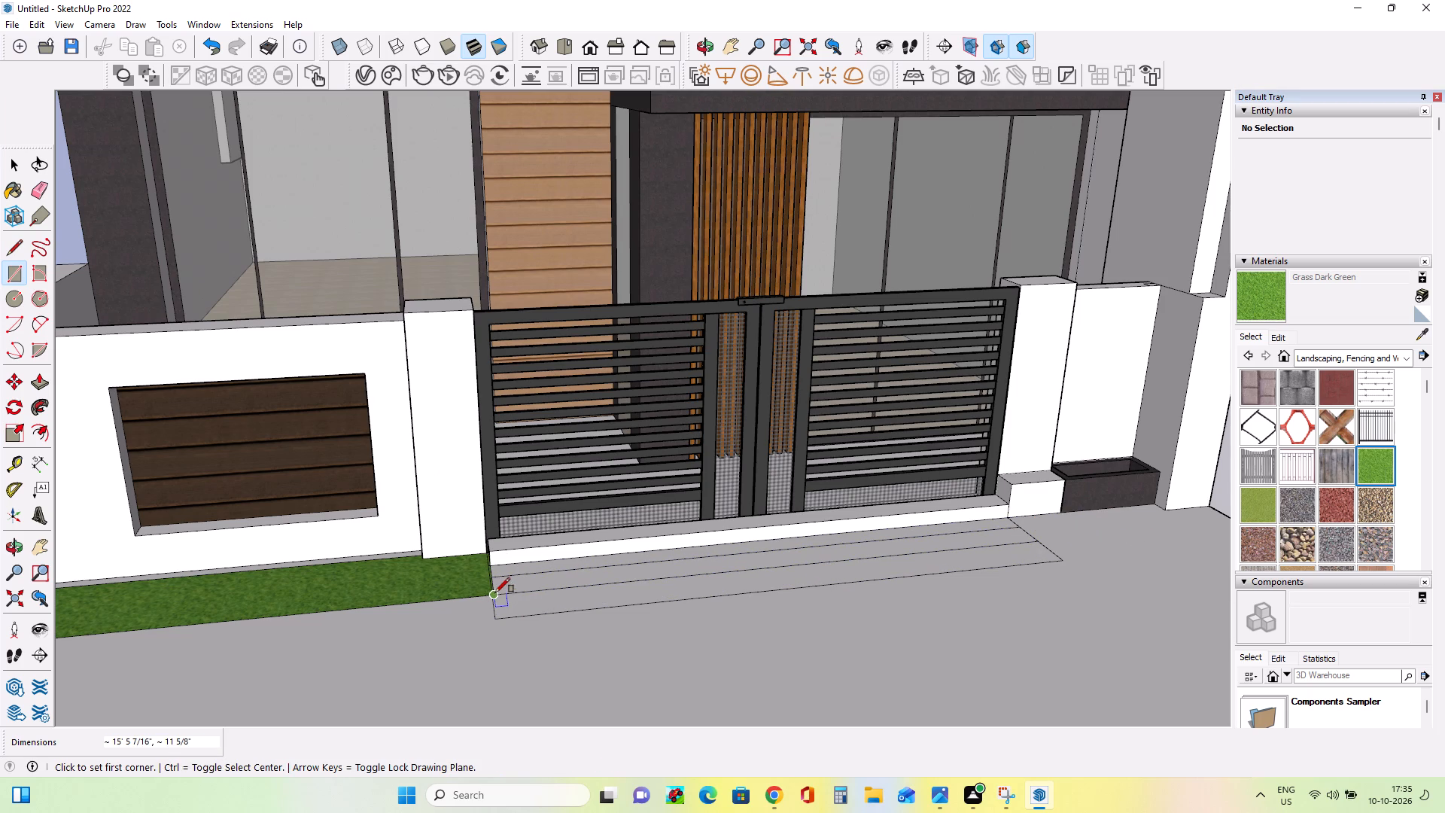
left_click(496, 591)
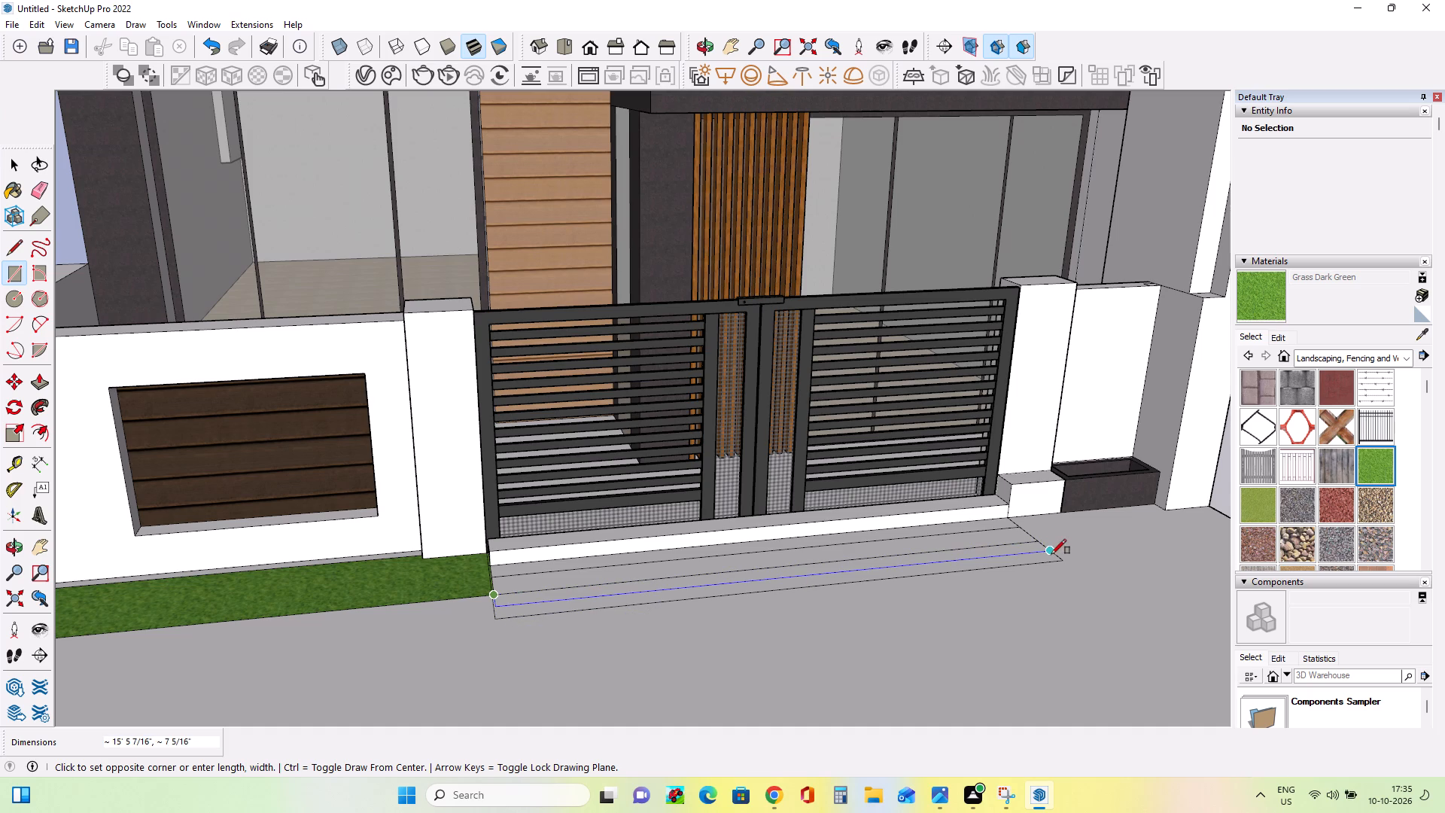
left_click(1051, 554)
middle_click_drag(989, 577, 1001, 604)
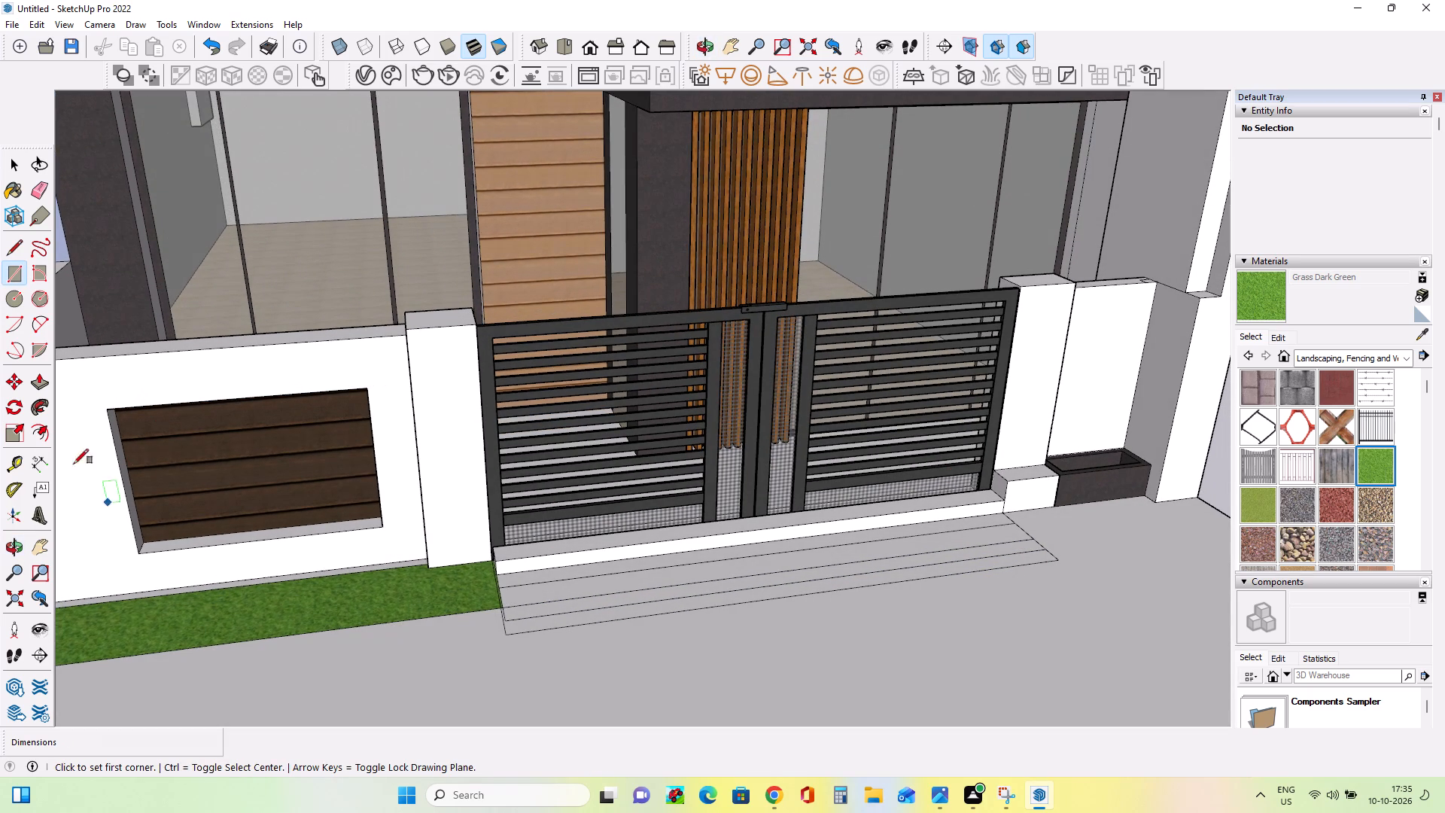
Pull the strip next to the gate's kerb up about 1 7/16", the kerb about 3 7/16", and the same strip another 2 7/8".
left_click(44, 388)
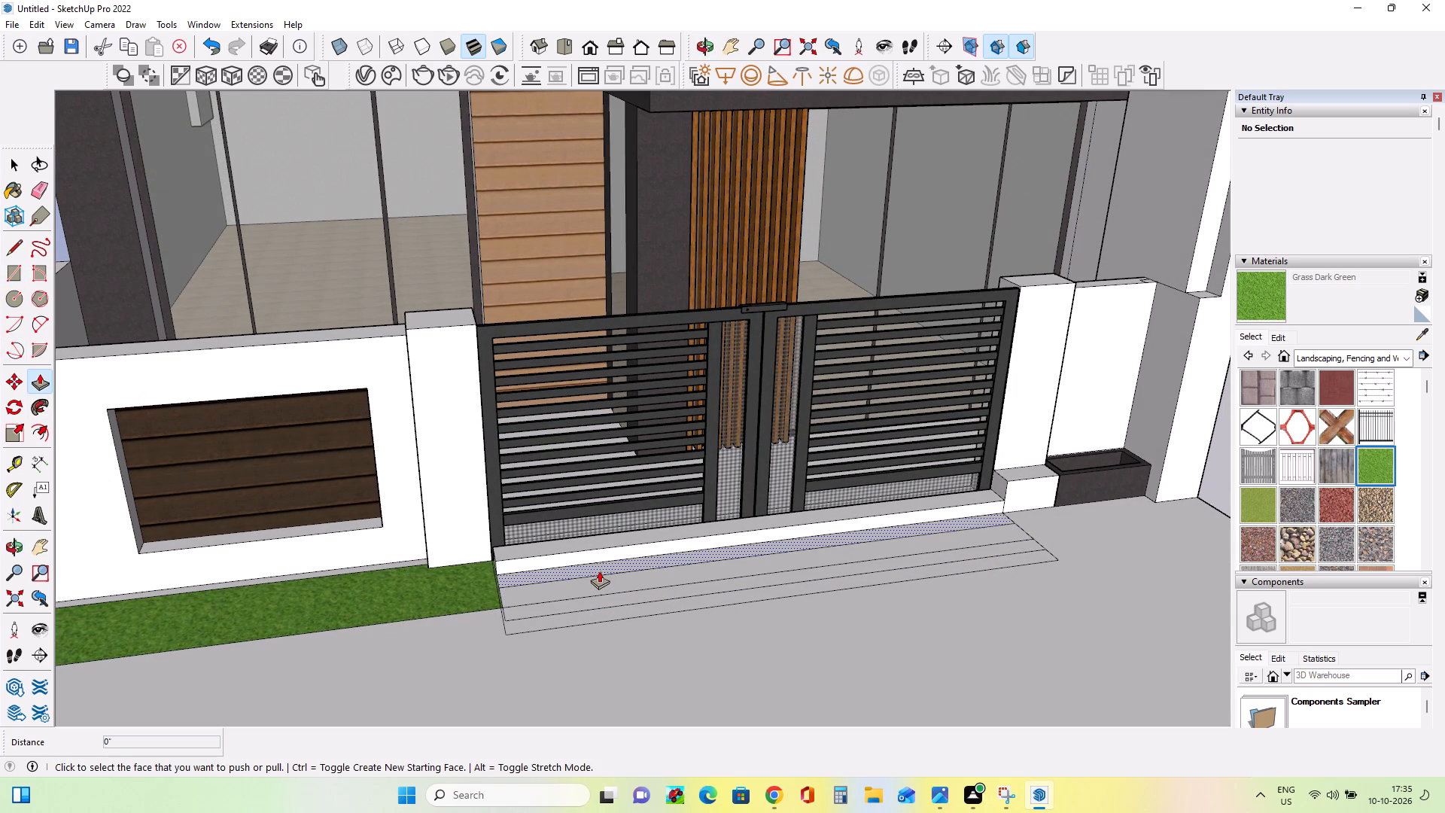
left_click(599, 567)
left_click(599, 563)
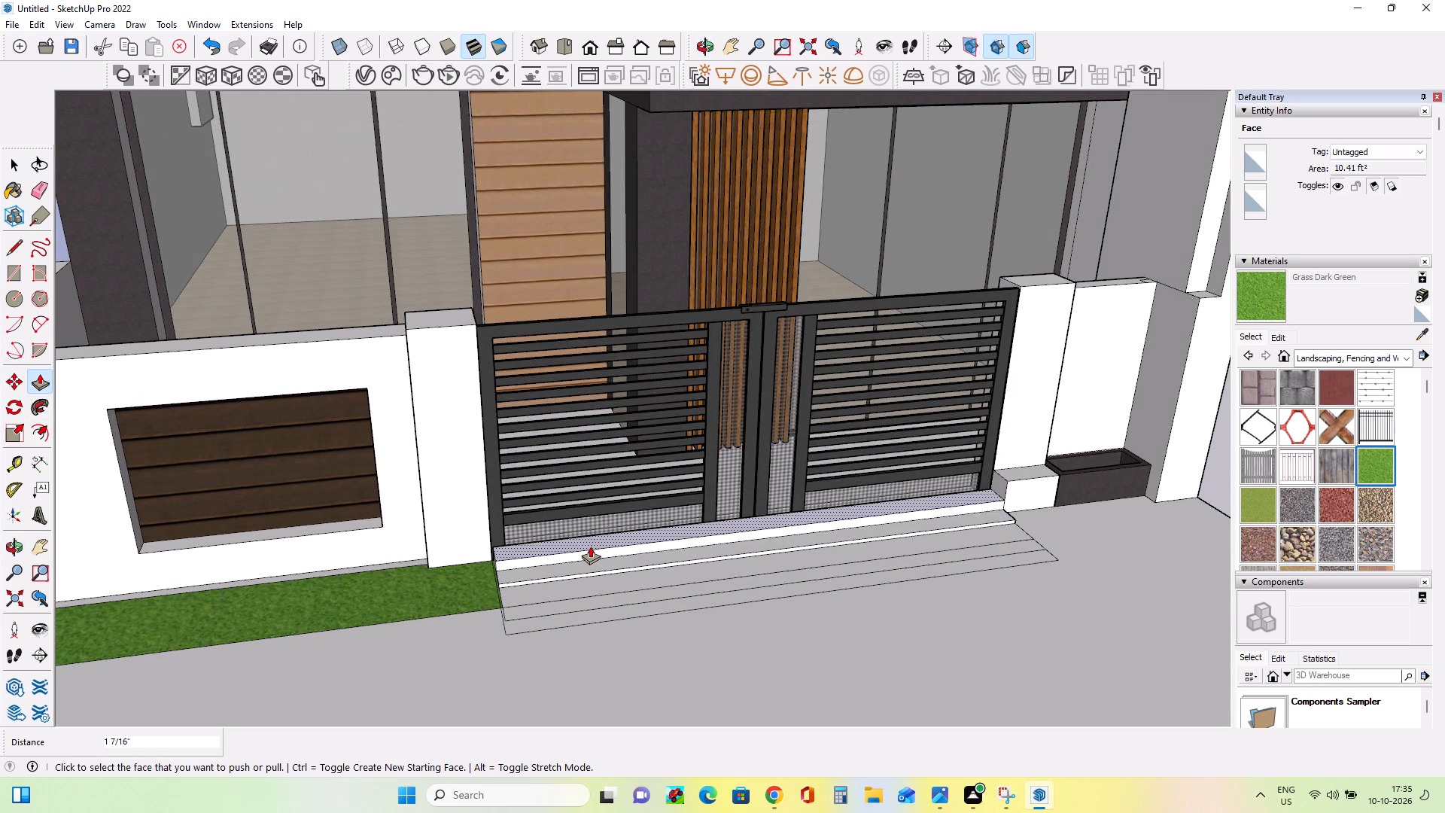
left_click(589, 546)
left_click(590, 537)
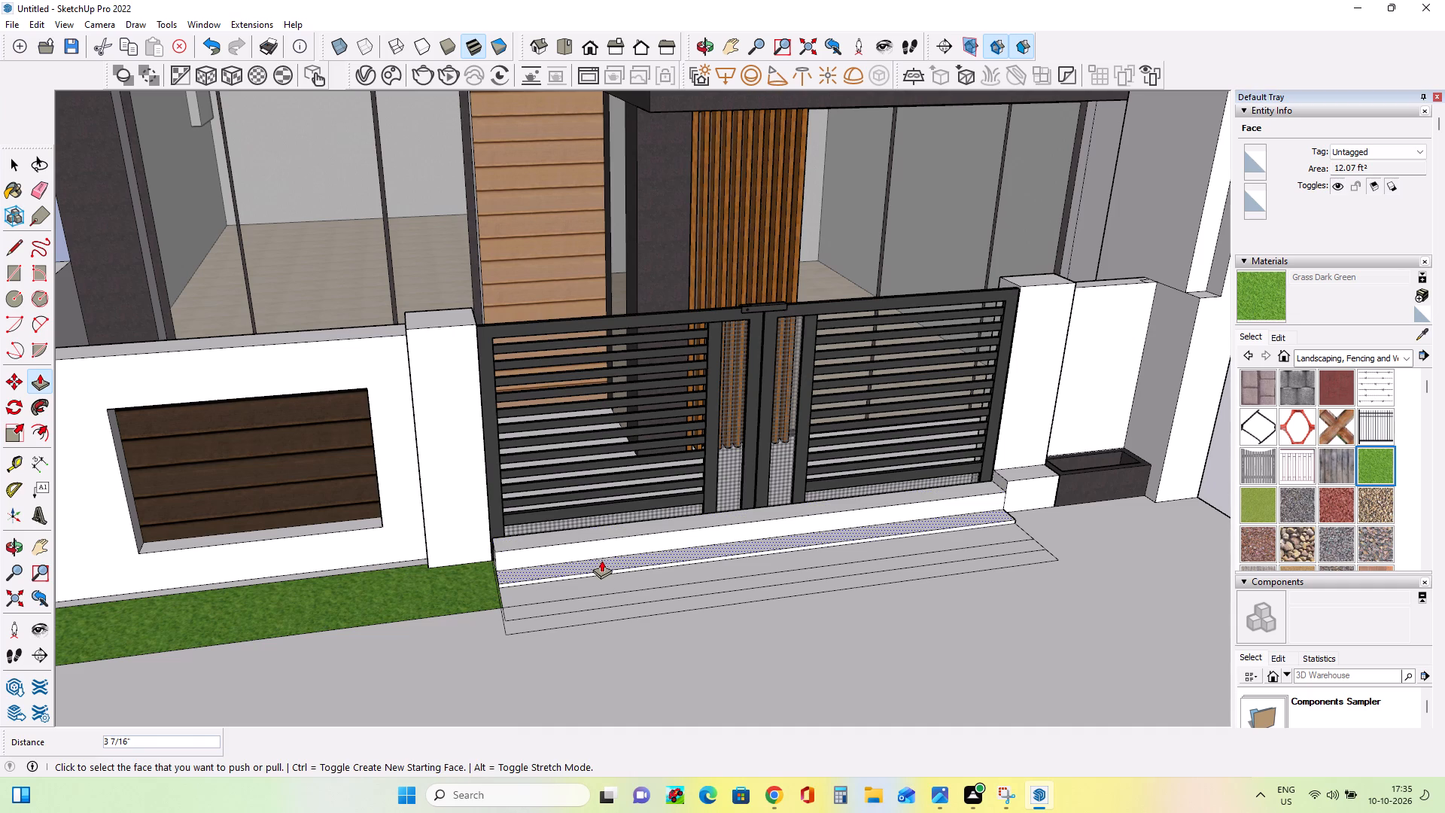
left_click(601, 561)
left_click(602, 553)
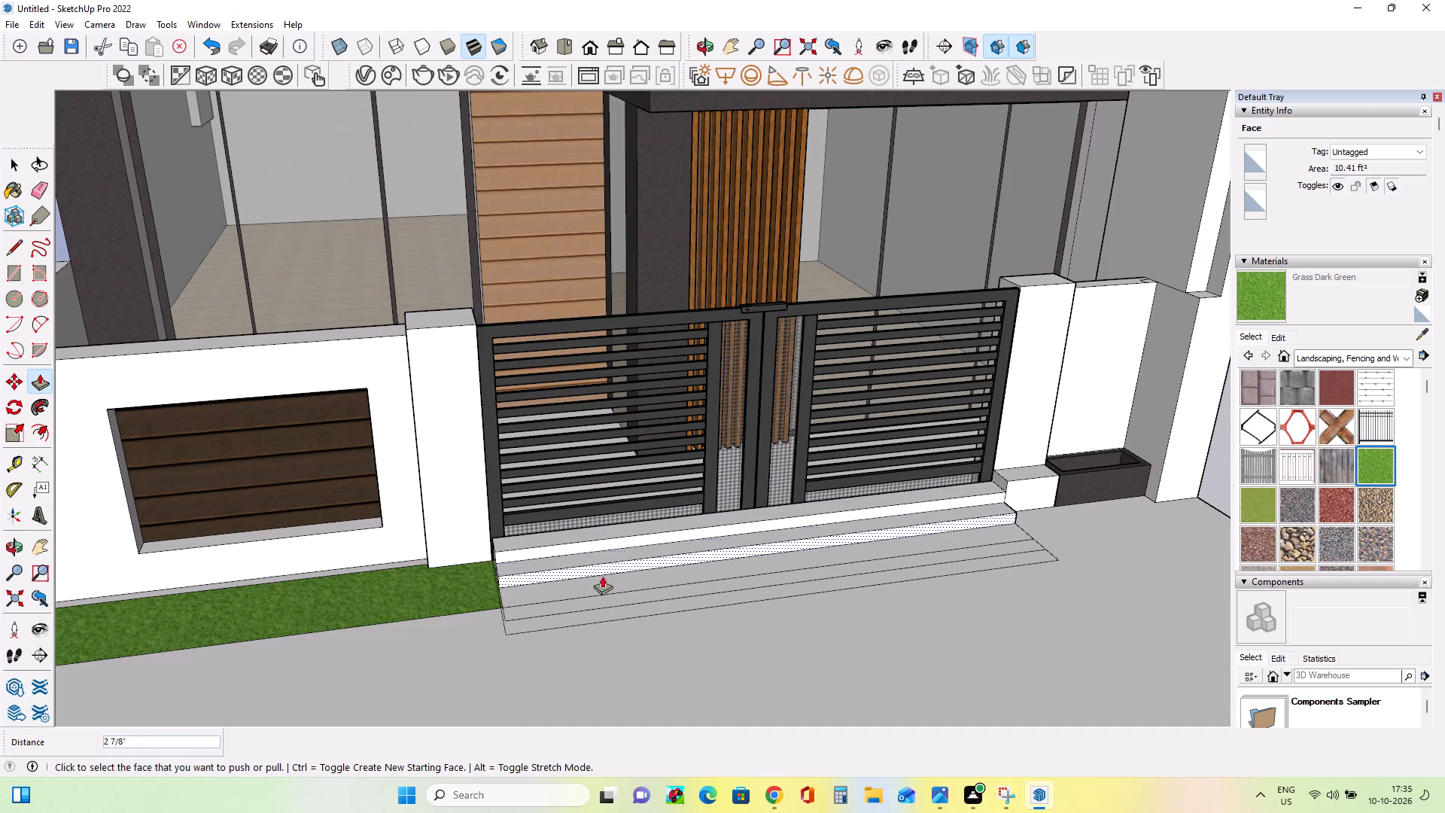
Pull the second and third strips in front of the gate up 2" each, and push the third back down about 1 5/8".
left_click(614, 582)
left_click(615, 577)
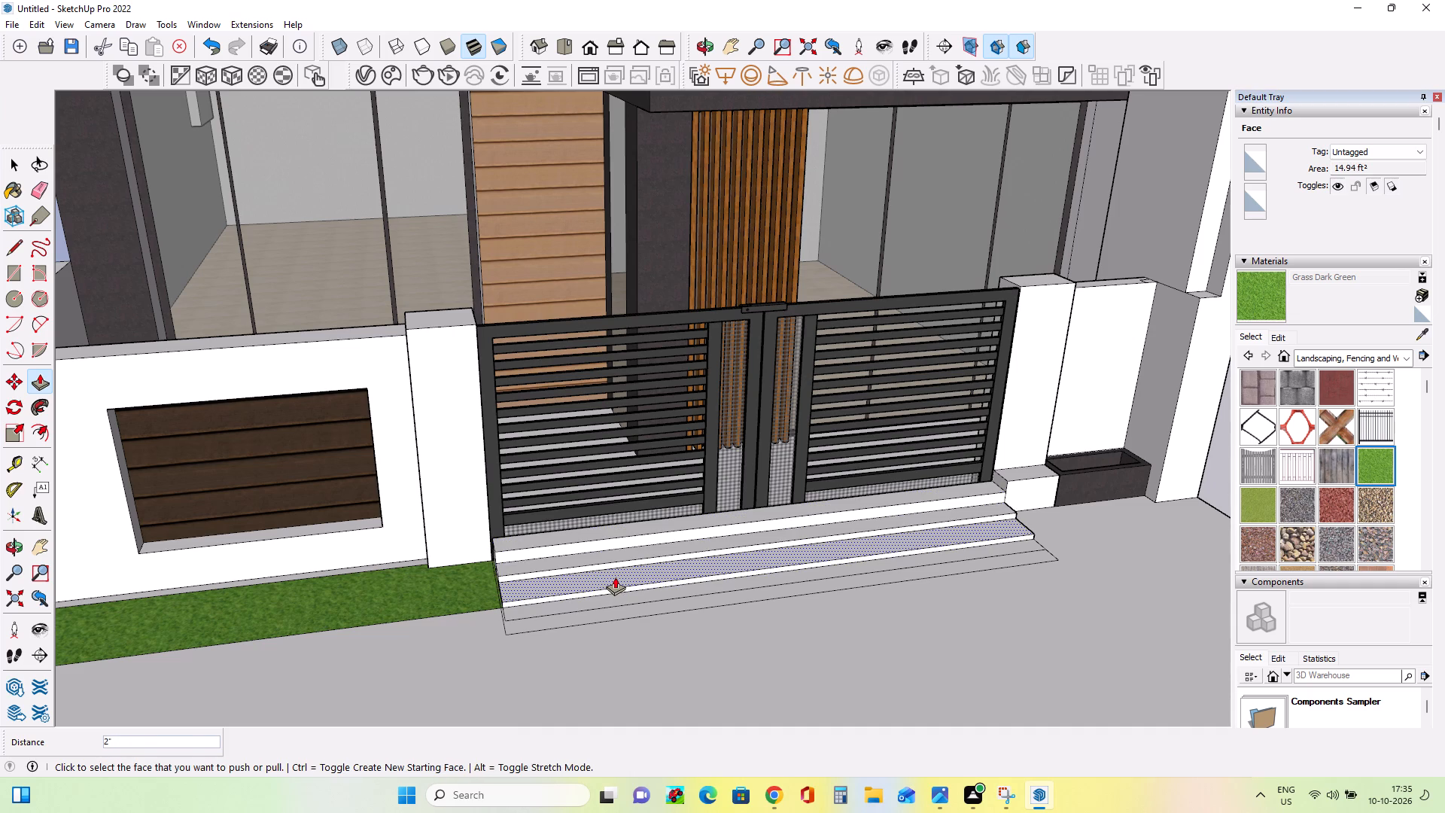
double_click(617, 595)
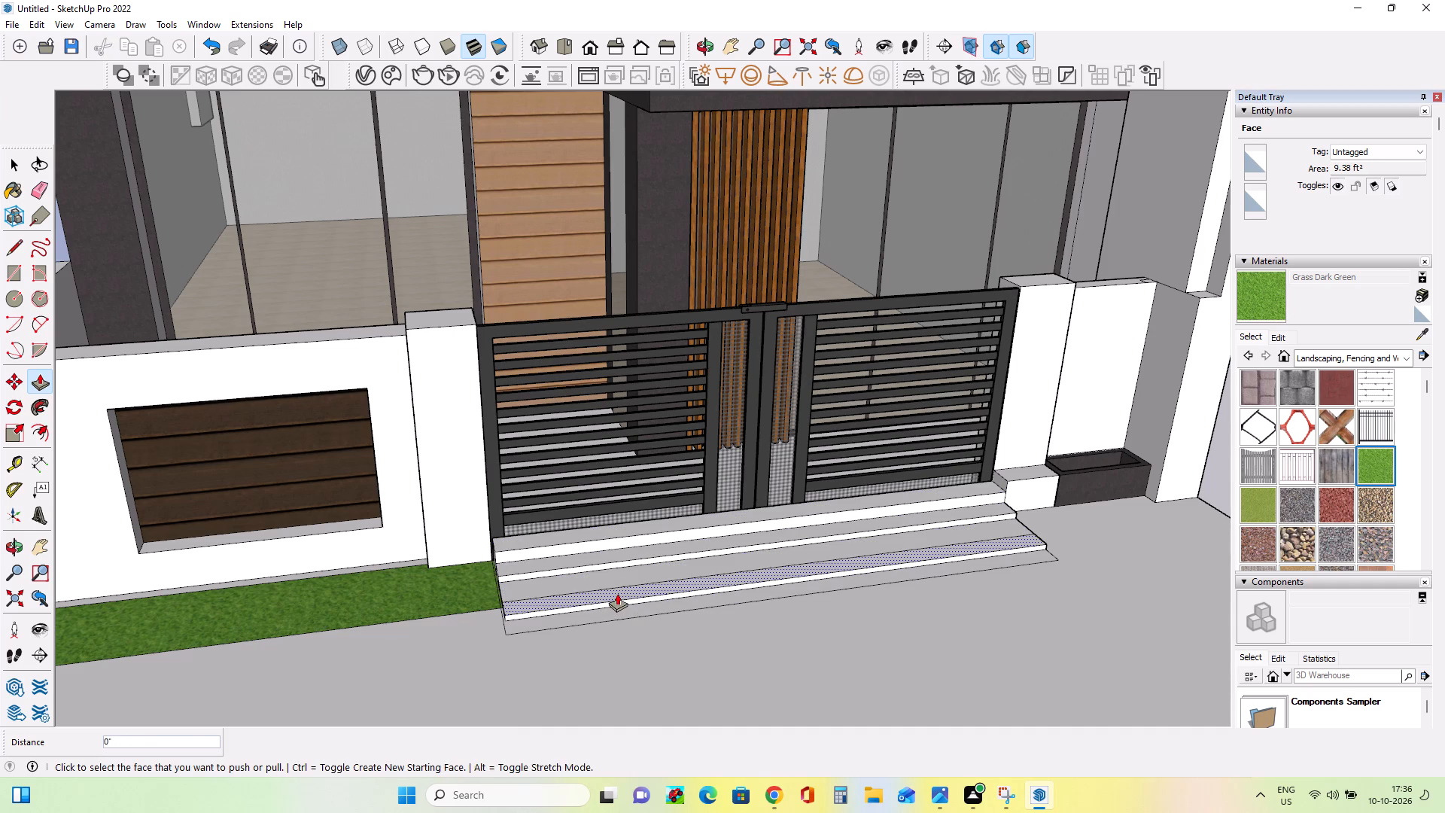
left_click(617, 592)
scroll(618, 610, "up", 6)
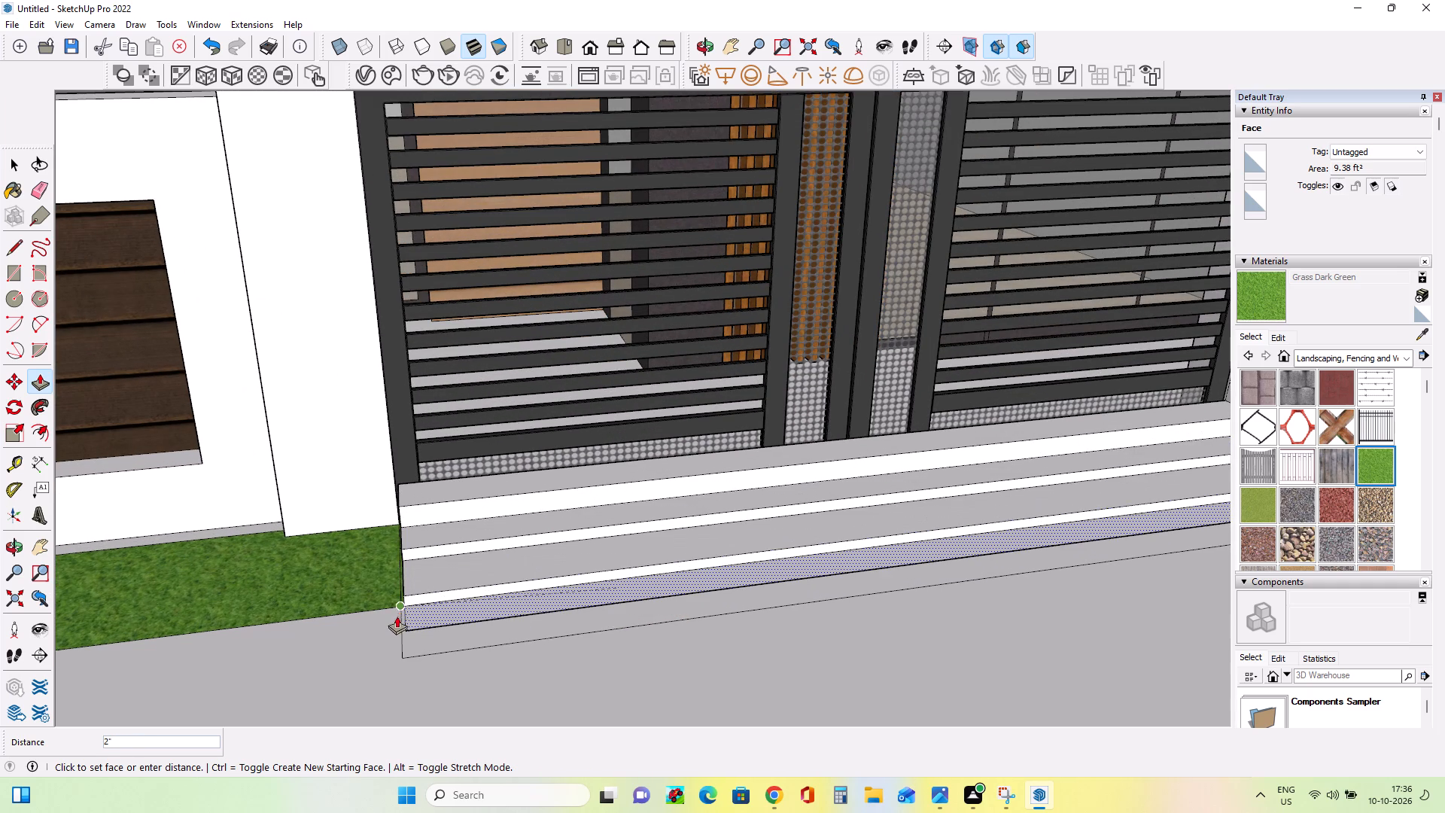
left_click(421, 614)
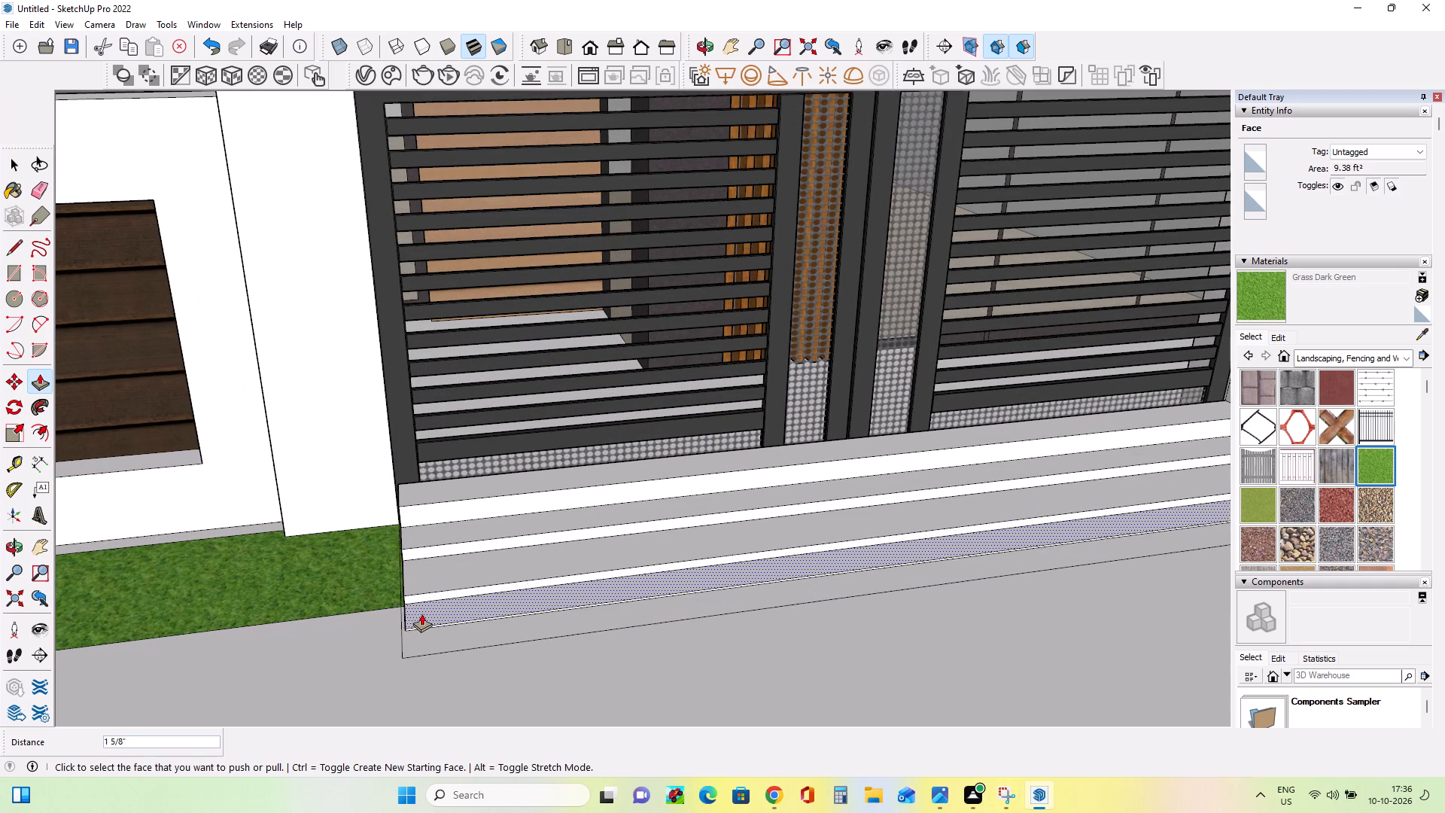
Raise the kerb about 1 7/8" more and the strips, from the gate outward, by about 3 1/4", 2 13/16", 2 3/16" and 15/16".
left_click(519, 485)
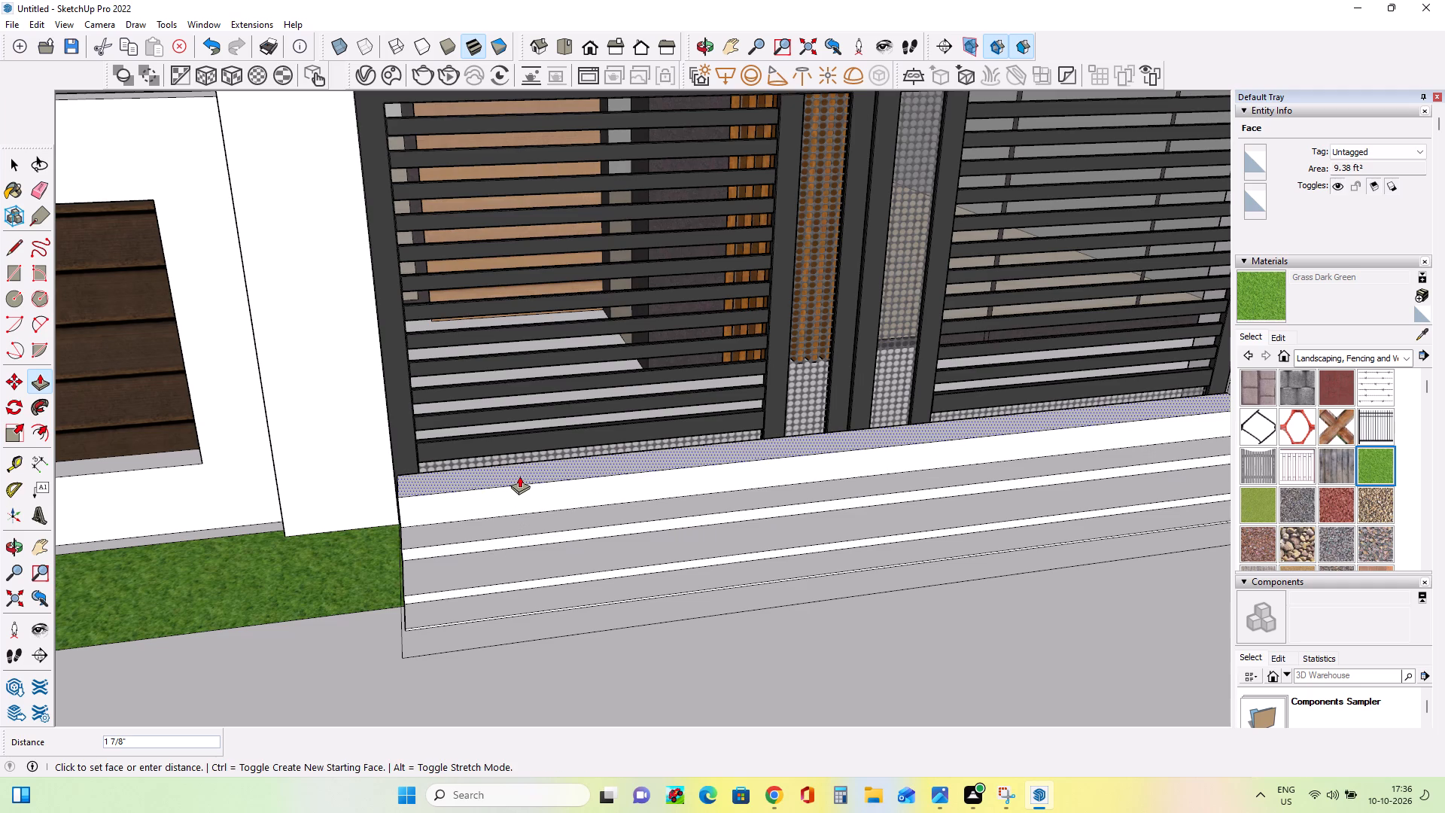
left_click(519, 476)
left_click(518, 526)
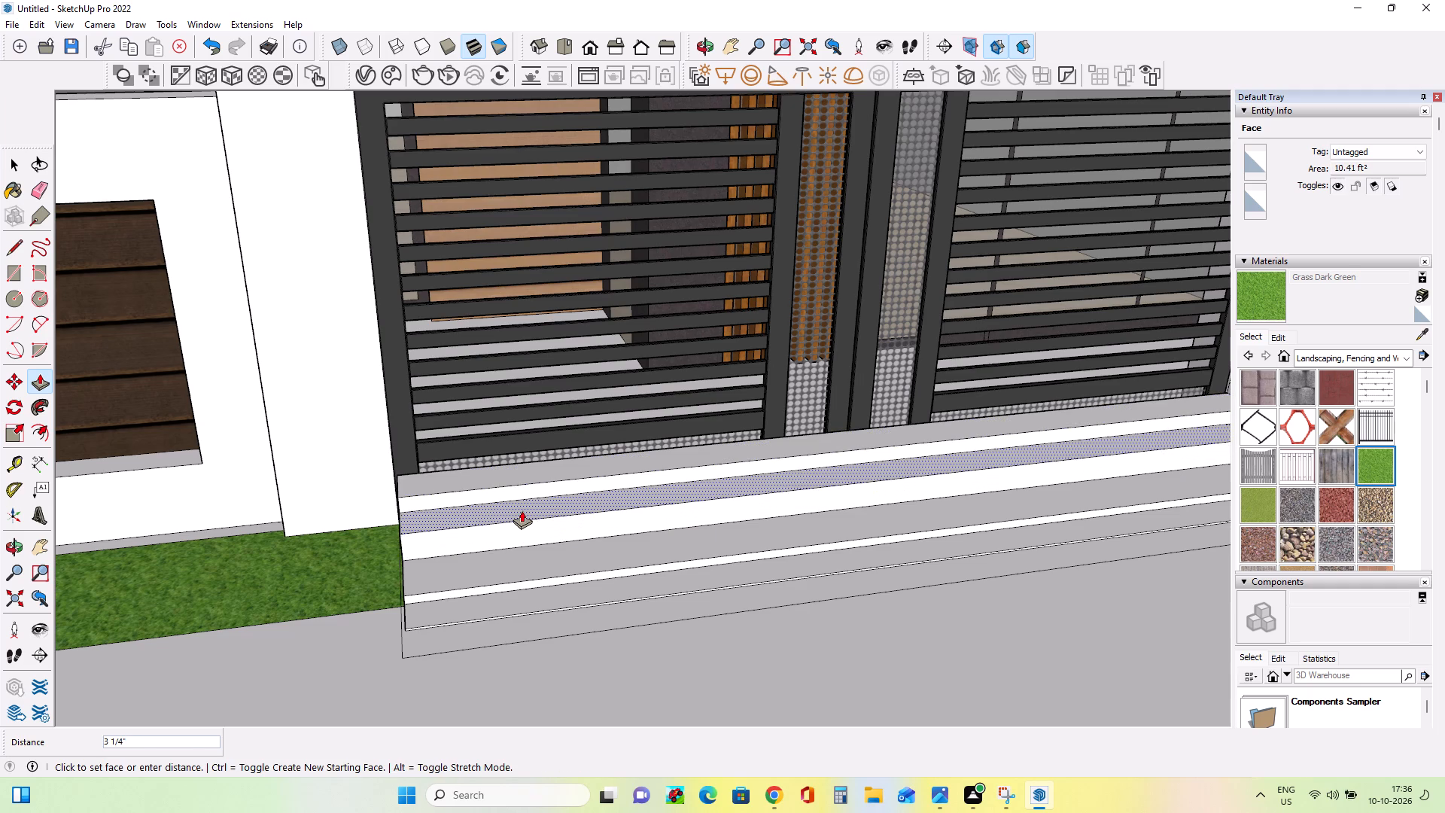
left_click(522, 510)
left_click(517, 563)
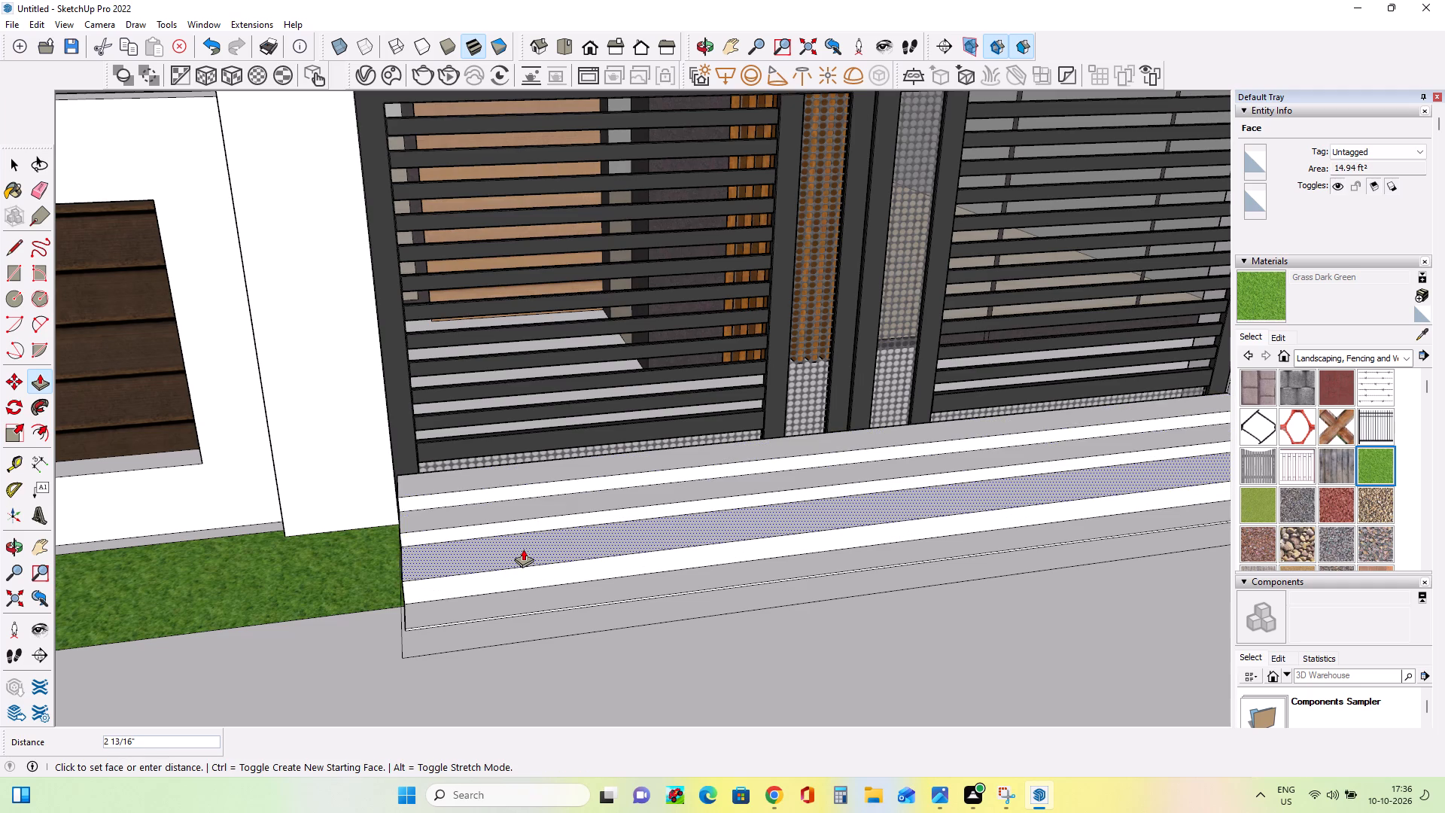
left_click(523, 549)
left_click(519, 598)
left_click(524, 586)
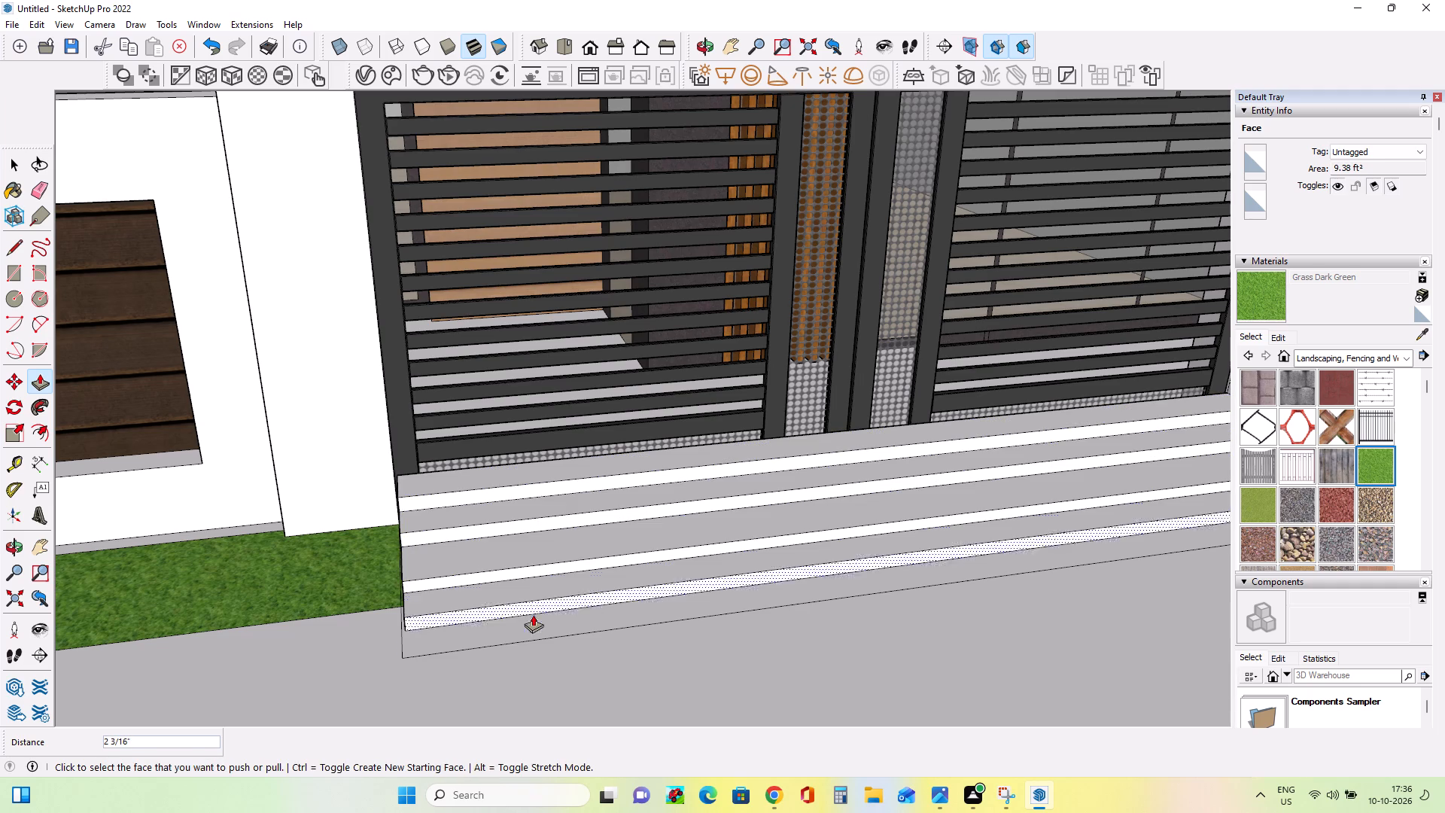
left_click(535, 625)
left_click(540, 620)
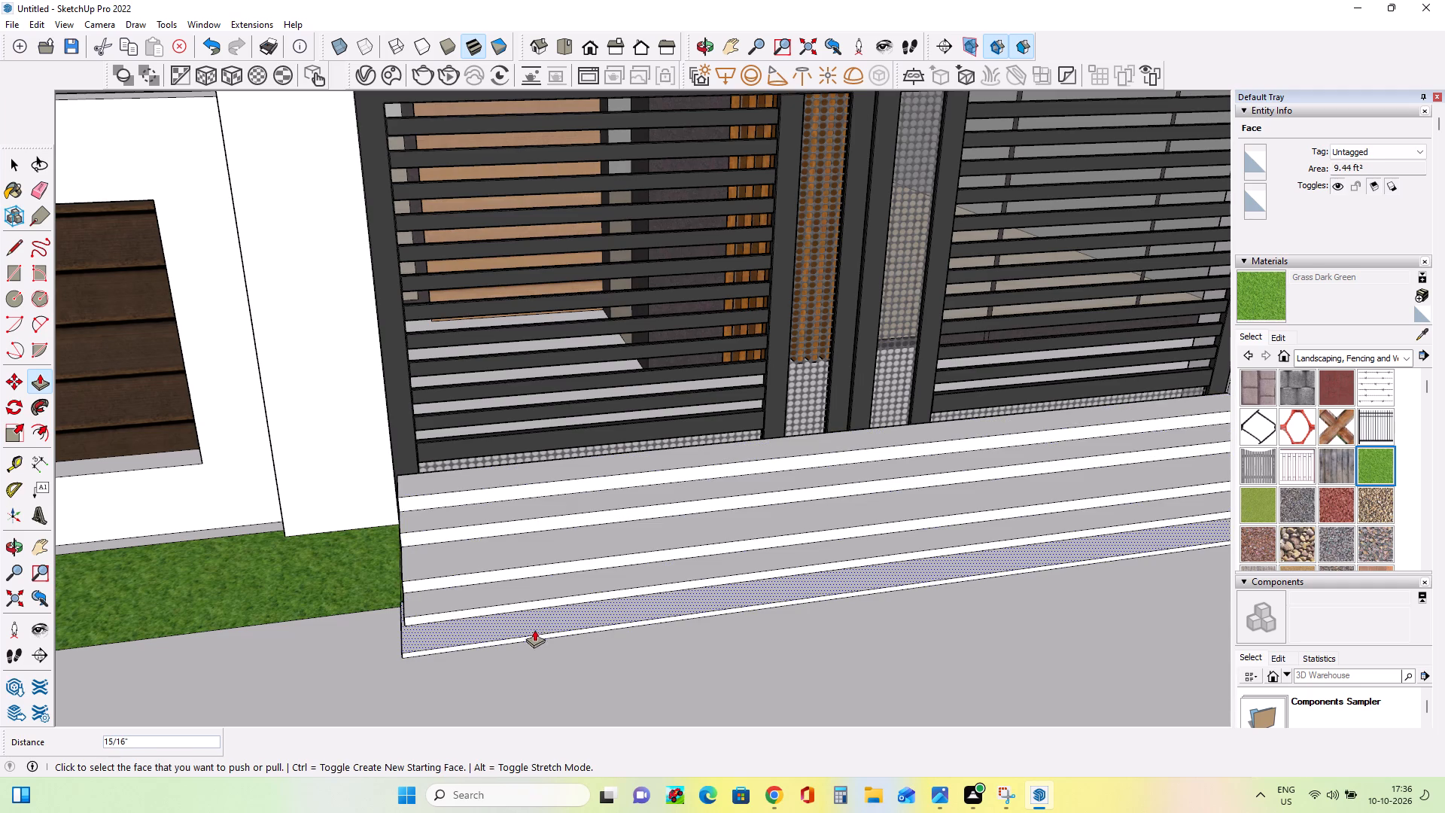
Paint the front and top of the small block between the gate steps and the planter with the in-model Asphalt New material.
scroll(533, 629, "down", 7)
middle_click_drag(913, 689, 831, 662)
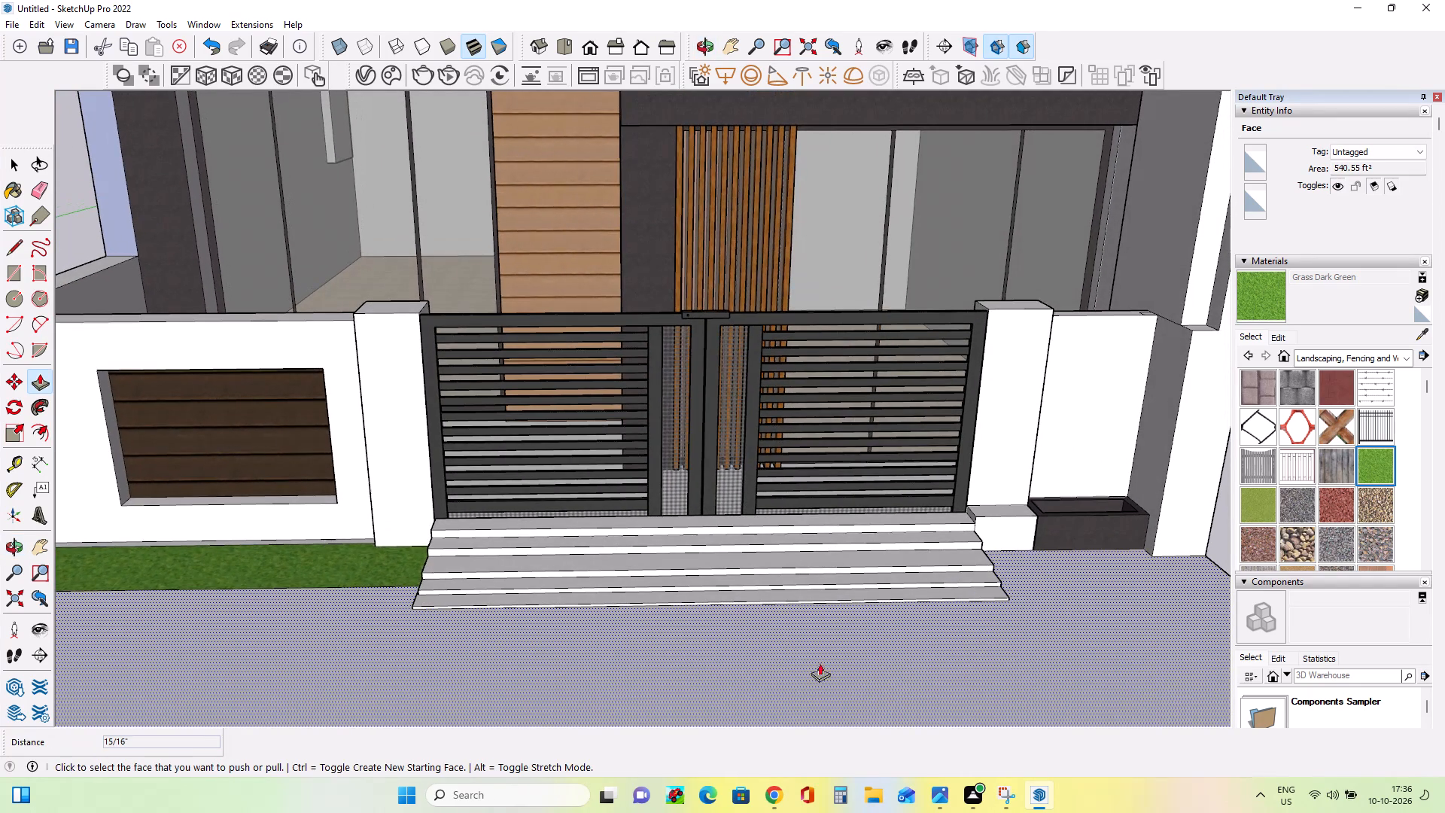
scroll(753, 659, "up", 2)
scroll(753, 659, "down", 5)
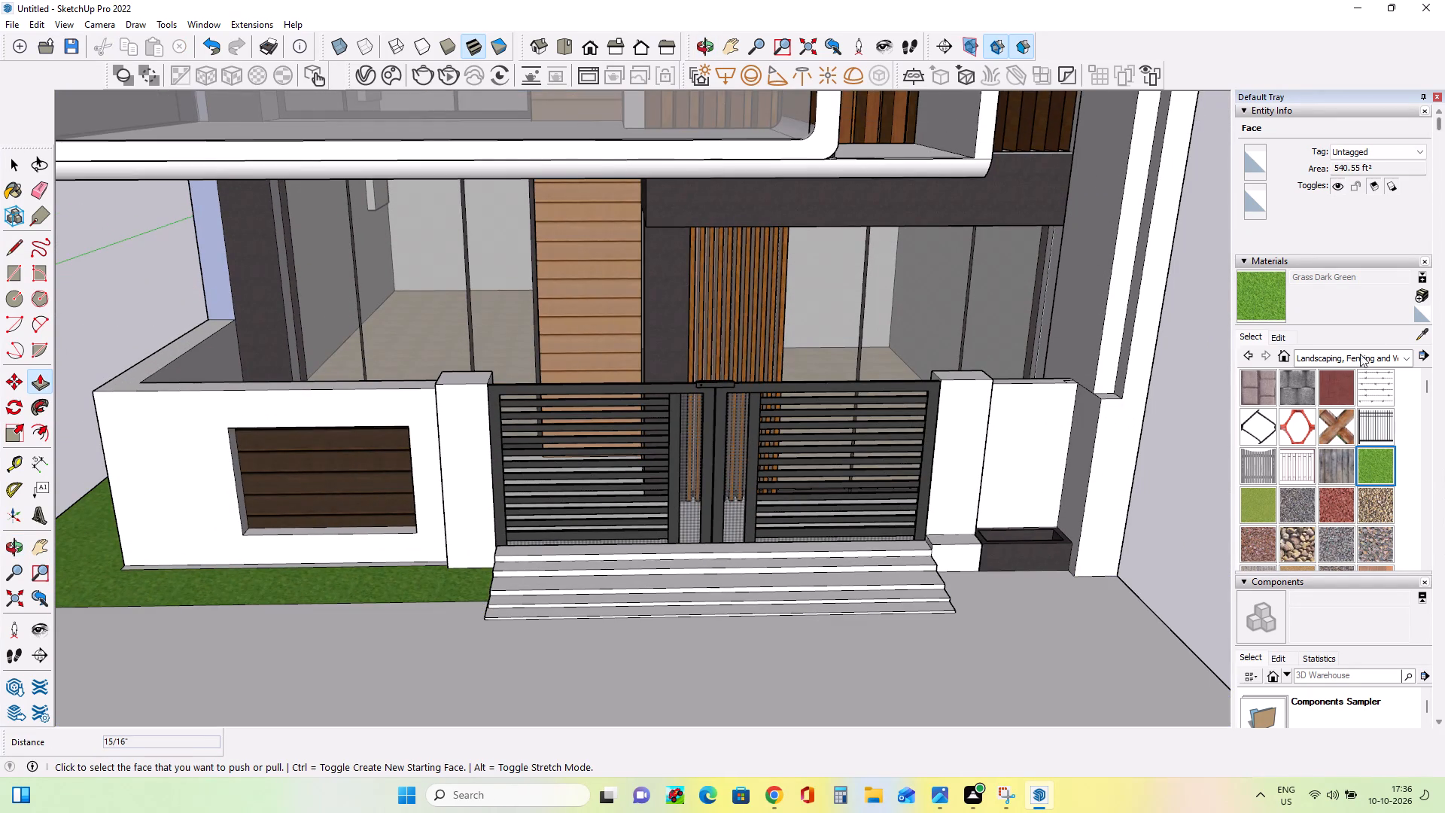
left_click(1386, 358)
scroll(1350, 425, "up", 6)
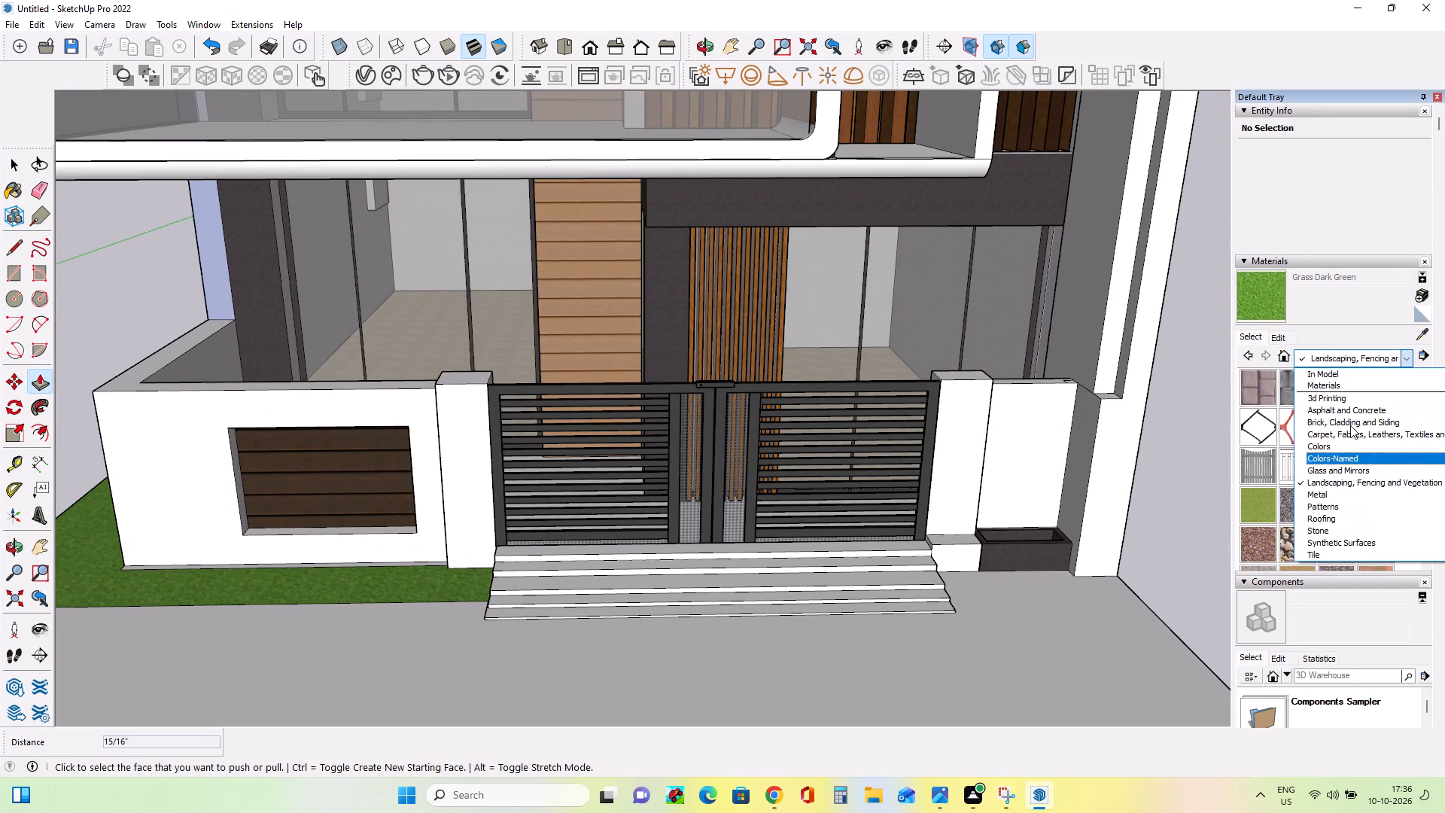
scroll(1350, 425, "up", 5)
left_click(1339, 367)
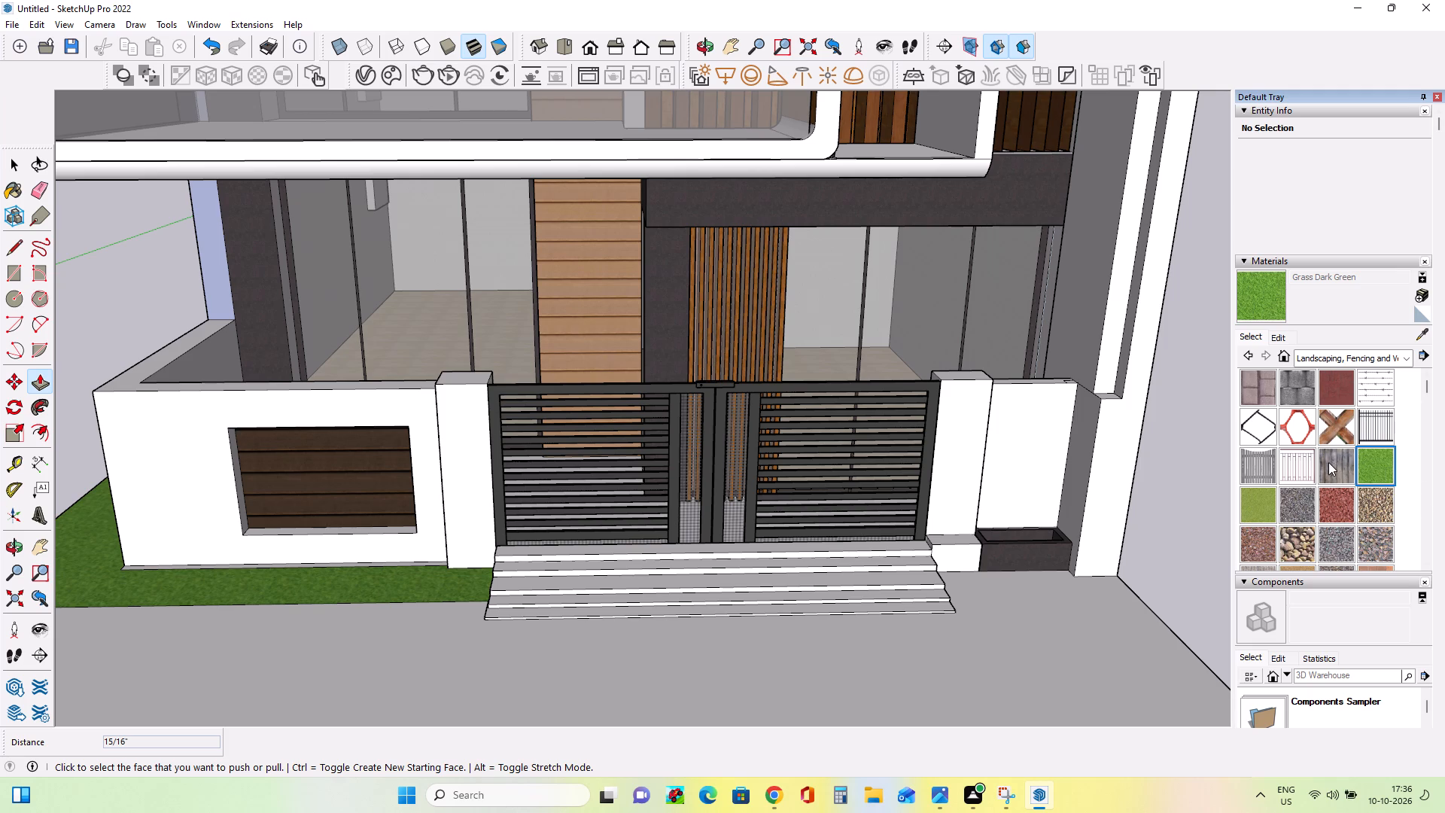
left_click(1325, 354)
scroll(1326, 373, "up", 5)
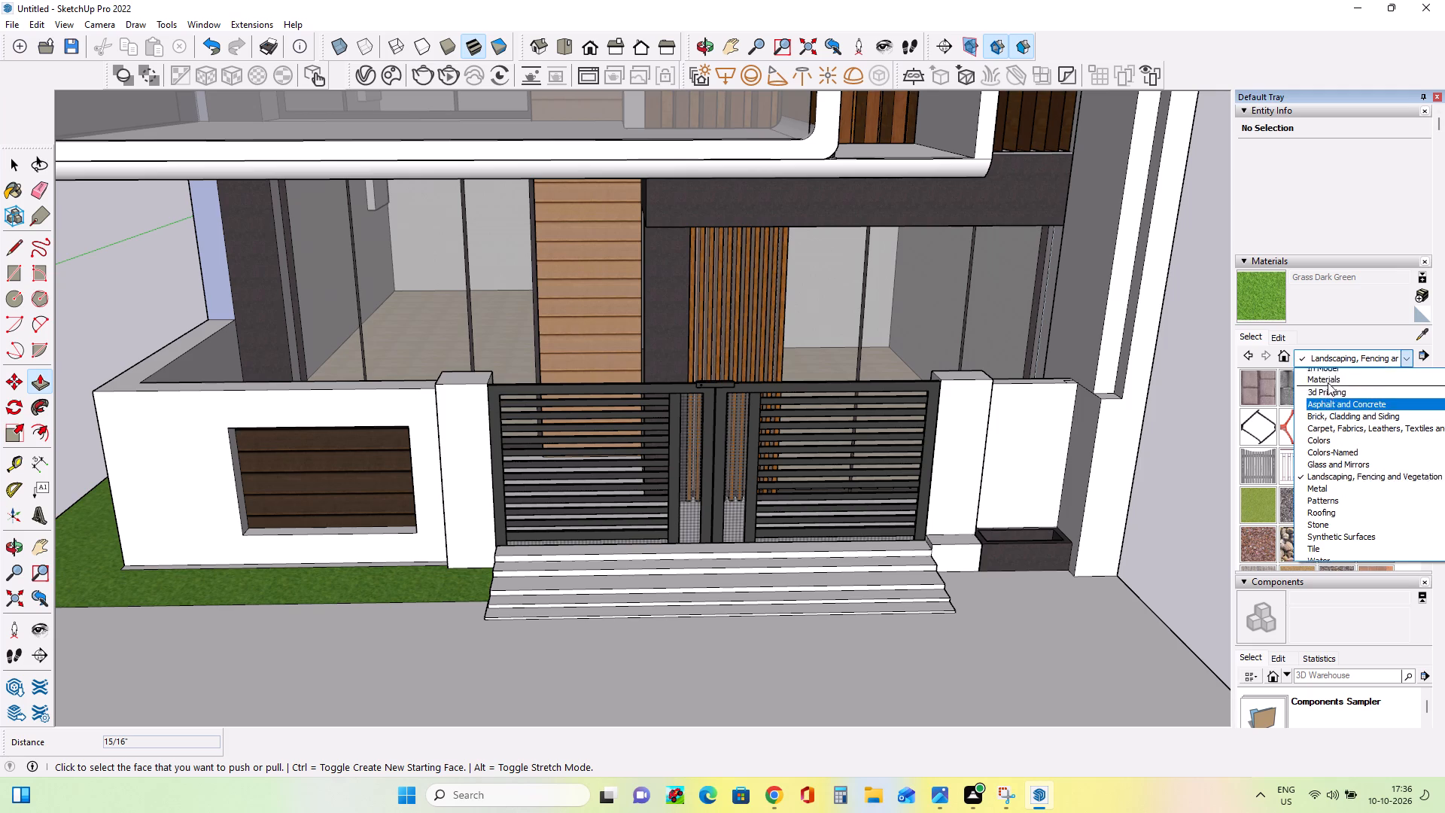
scroll(1328, 382, "up", 3)
left_click(1331, 373)
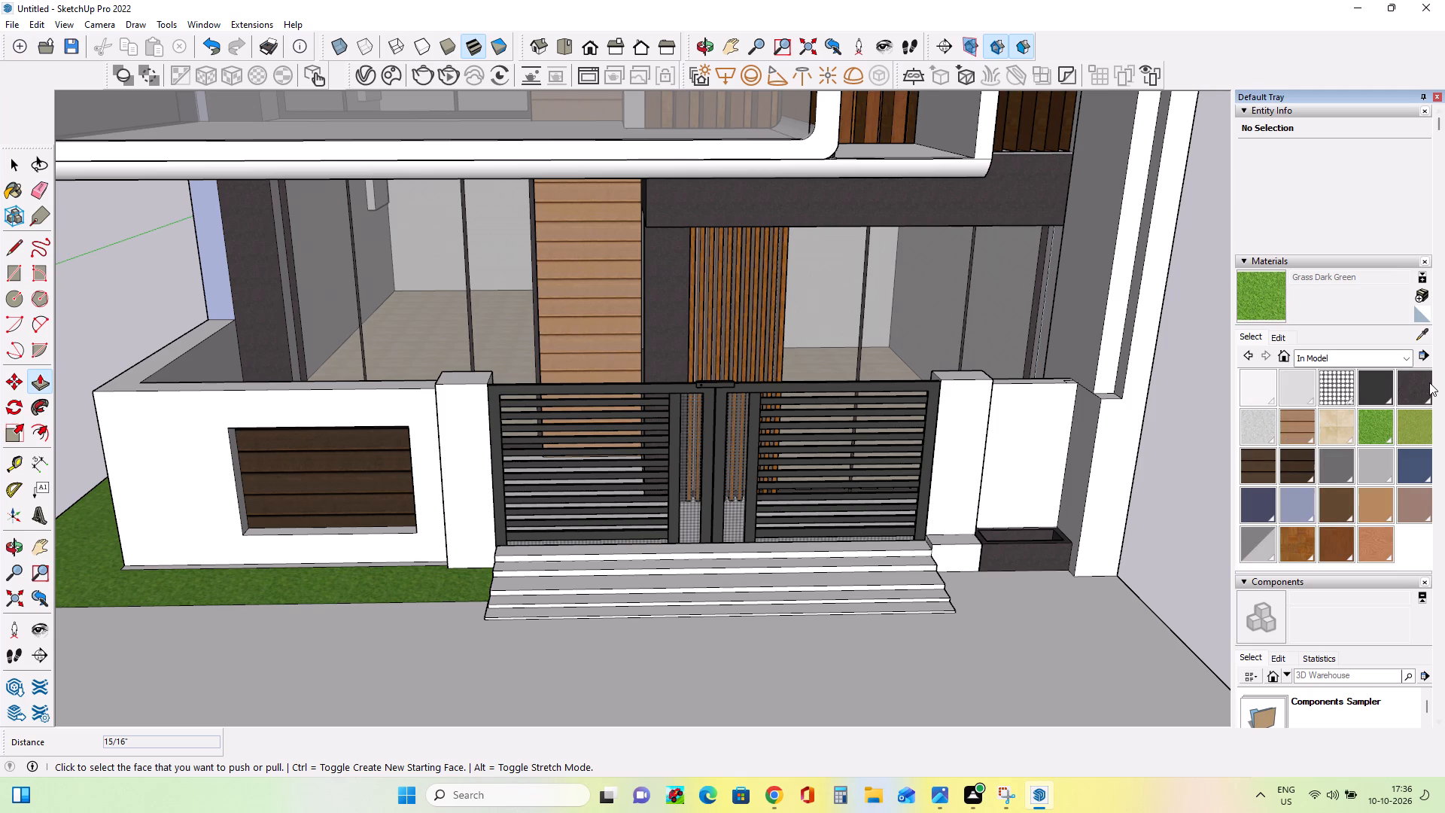
left_click(1429, 383)
left_click(966, 565)
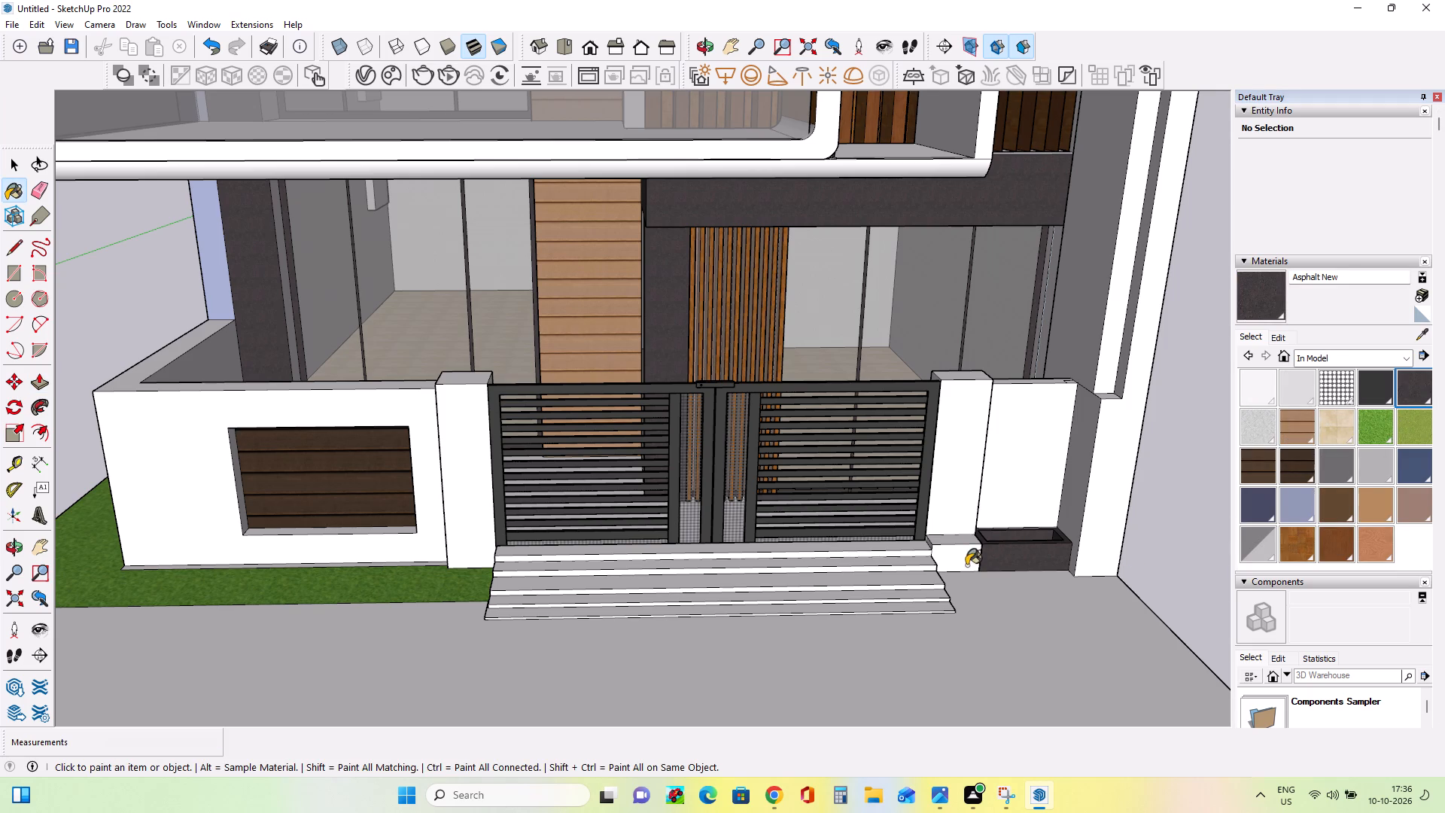
left_click(967, 543)
Paint the gate steps' treads and all but the third and lowest risers with the in-model Field Square Tile material.
middle_click_drag(1043, 568, 1051, 525)
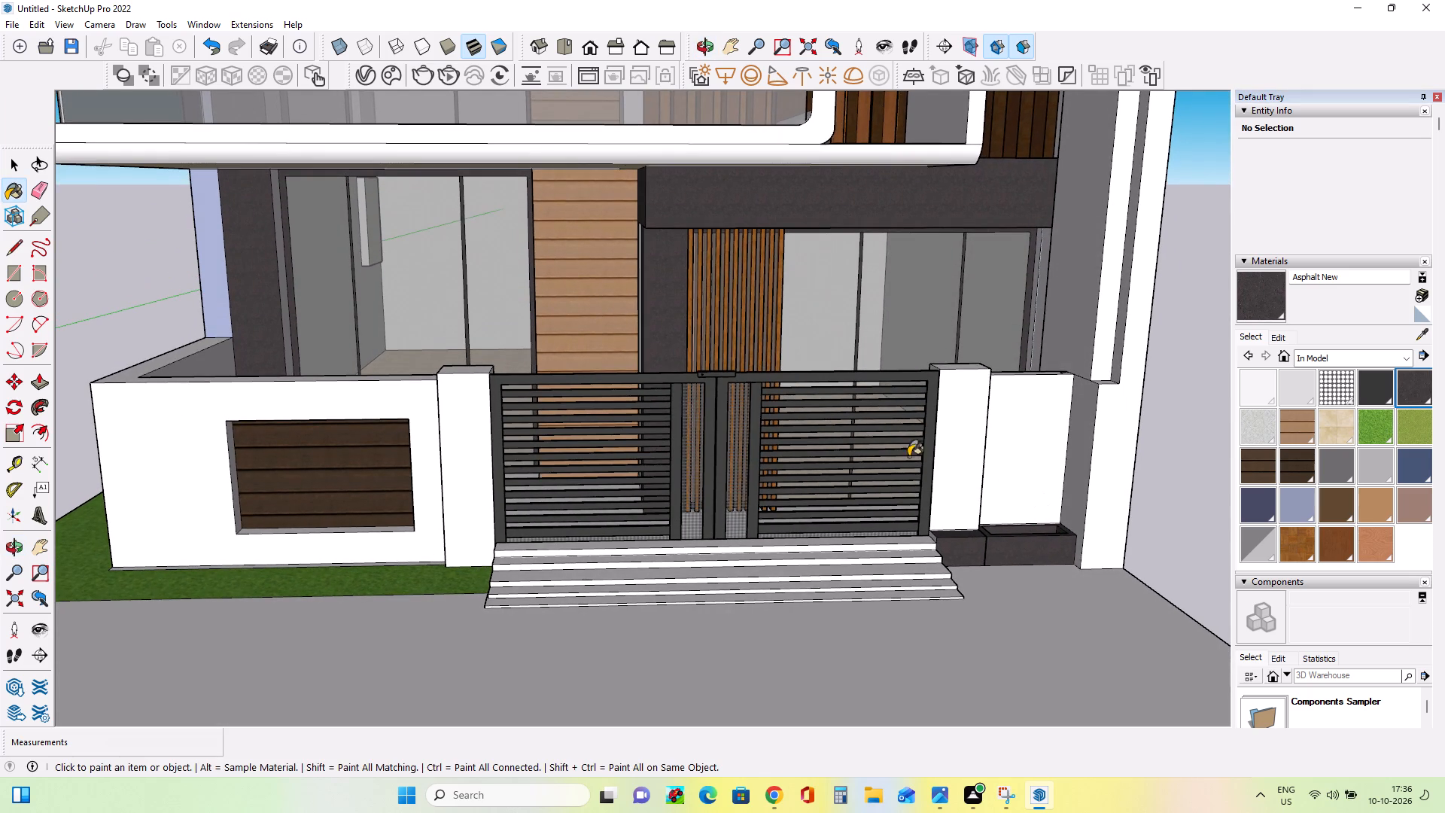
scroll(649, 647, "up", 1)
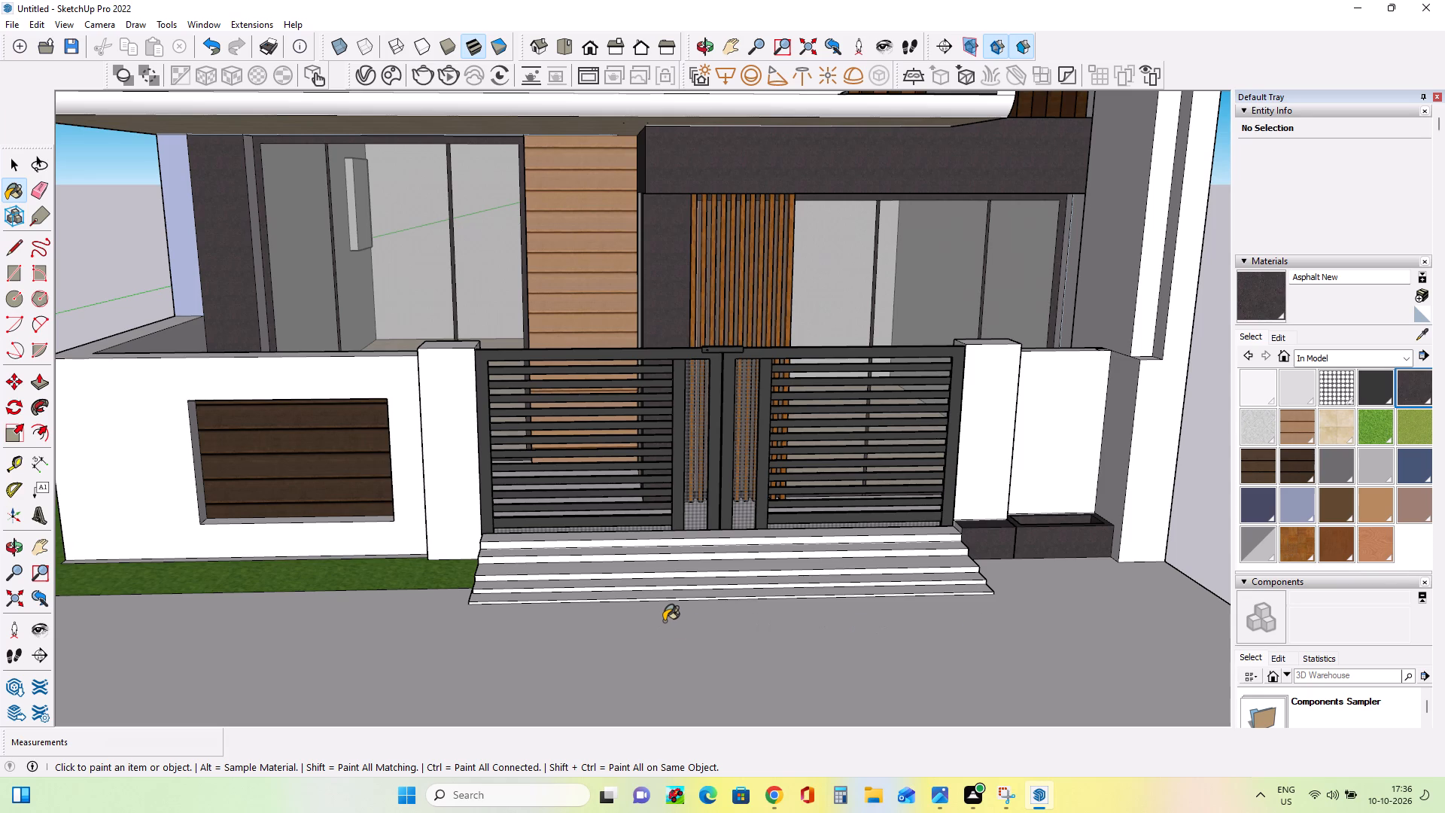
left_click(1343, 425)
left_click(828, 537)
left_click(828, 547)
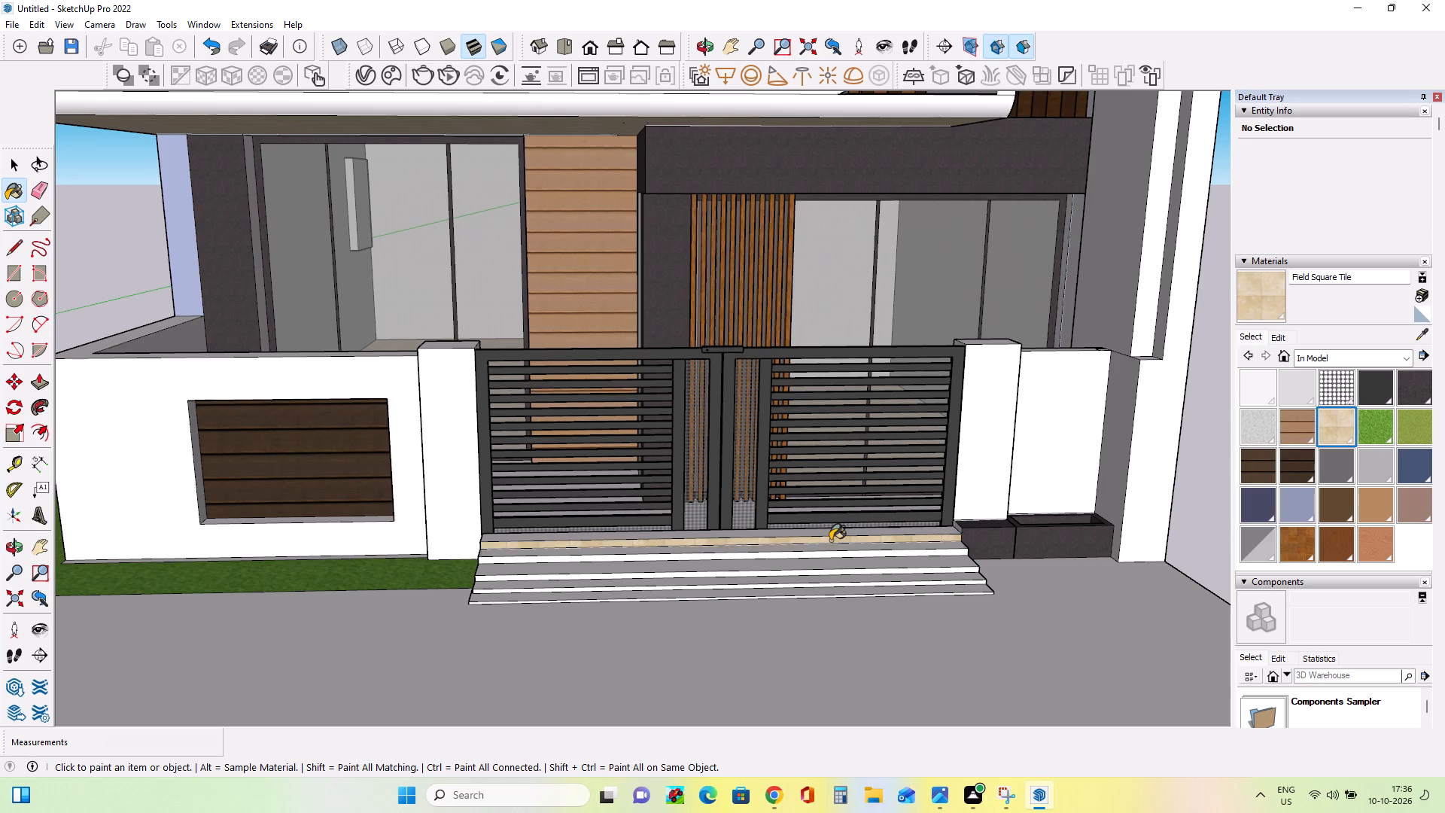
left_click(830, 540)
middle_click_drag(835, 562, 883, 668)
scroll(809, 532, "up", 2)
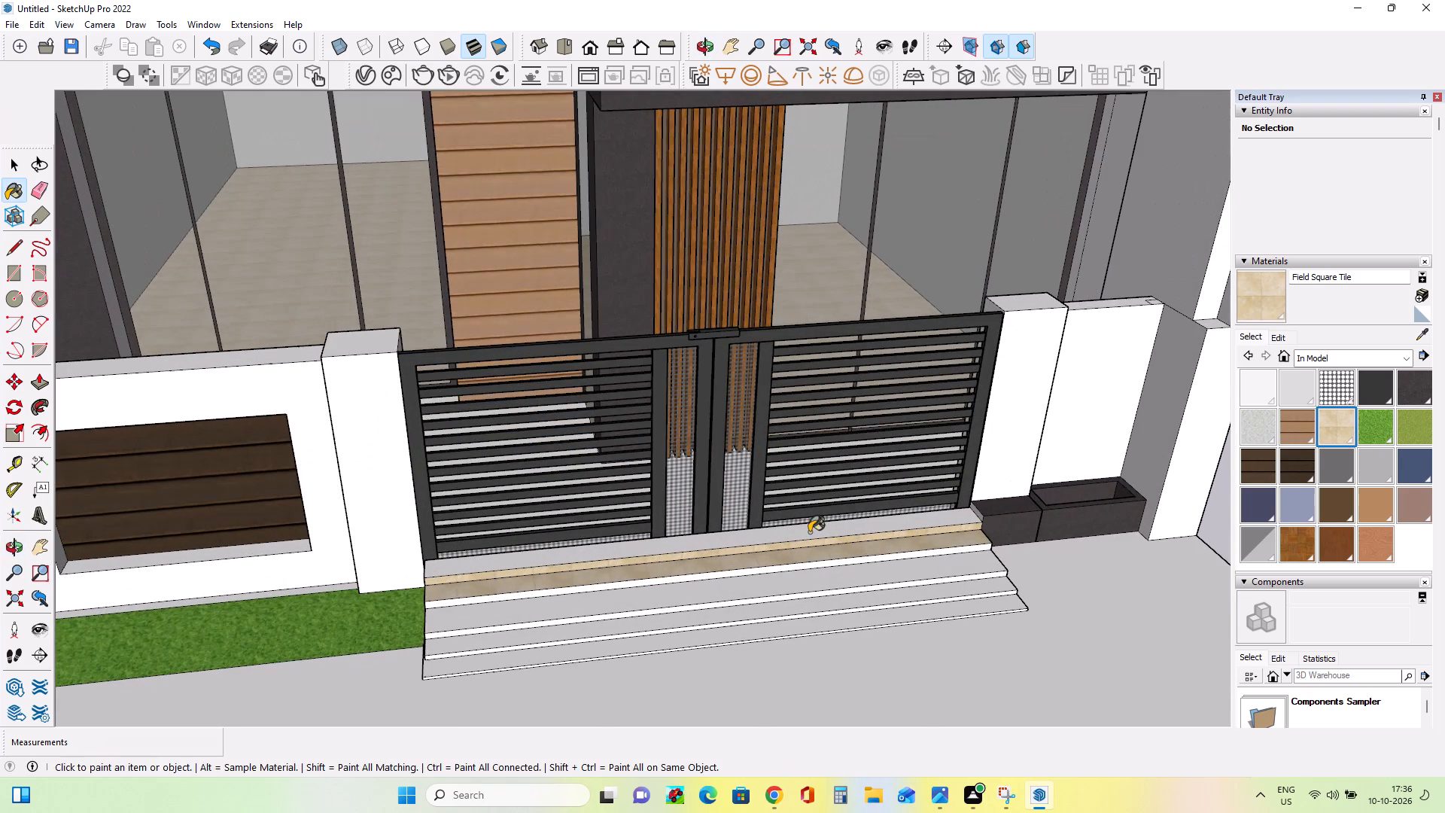
left_click(809, 532)
left_click(829, 569)
left_click(841, 593)
left_click(852, 610)
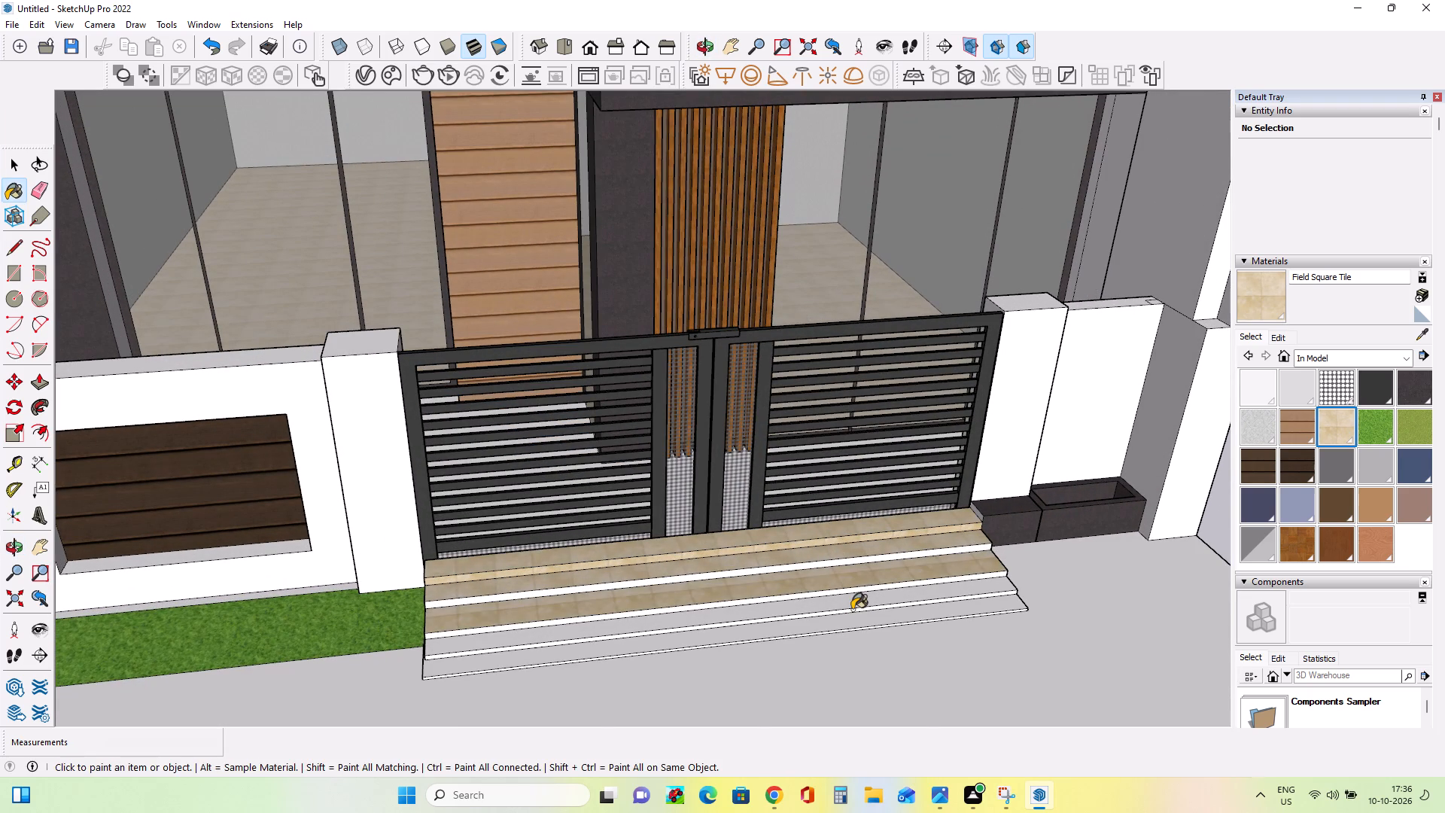
left_click(861, 622)
left_click(864, 605)
left_click(862, 564)
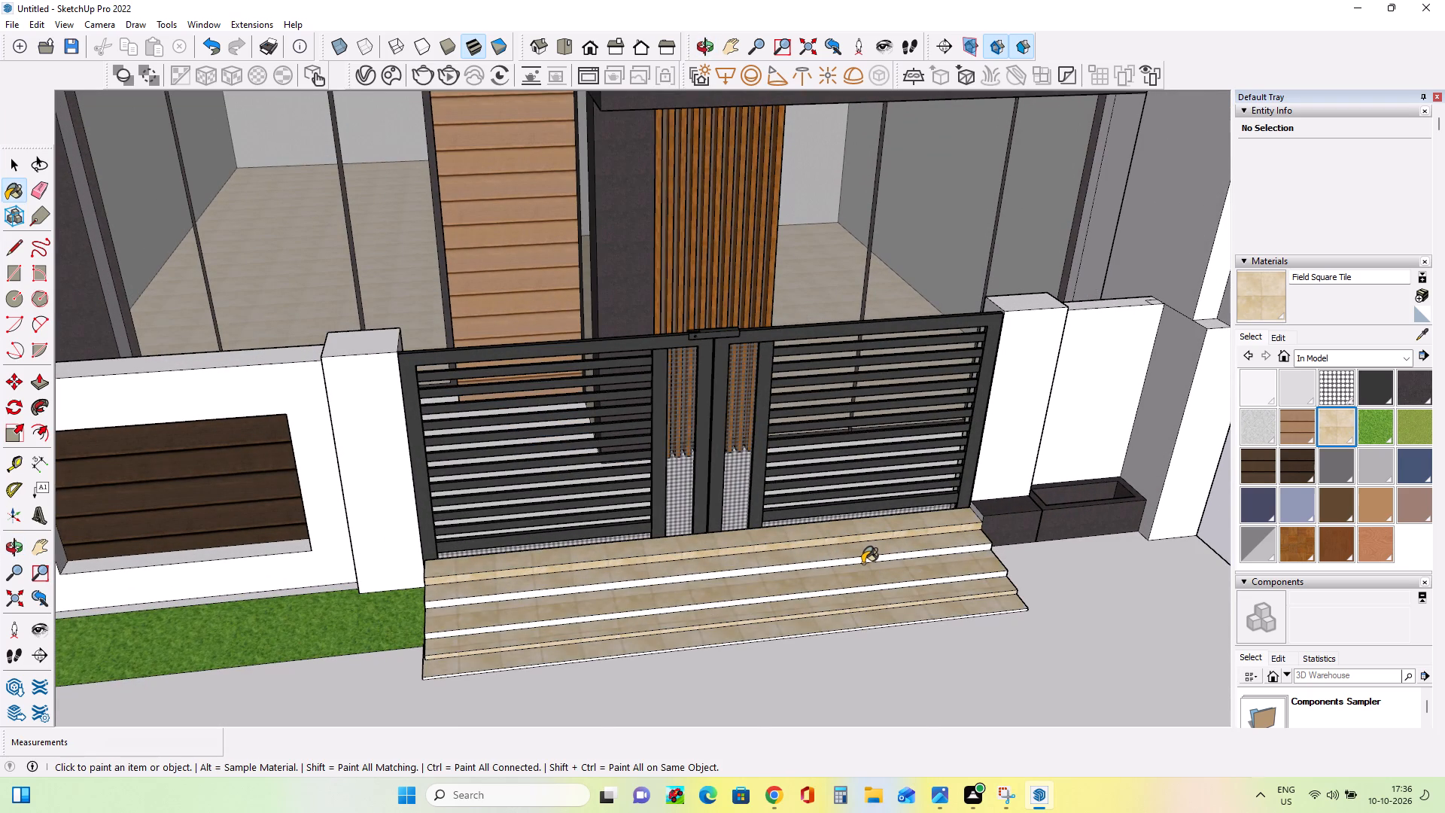
left_click(862, 561)
Paint the remaining third and lowest risers of the gate steps with Field Square Tile.
middle_click_drag(877, 612, 864, 519)
scroll(837, 571, "up", 3)
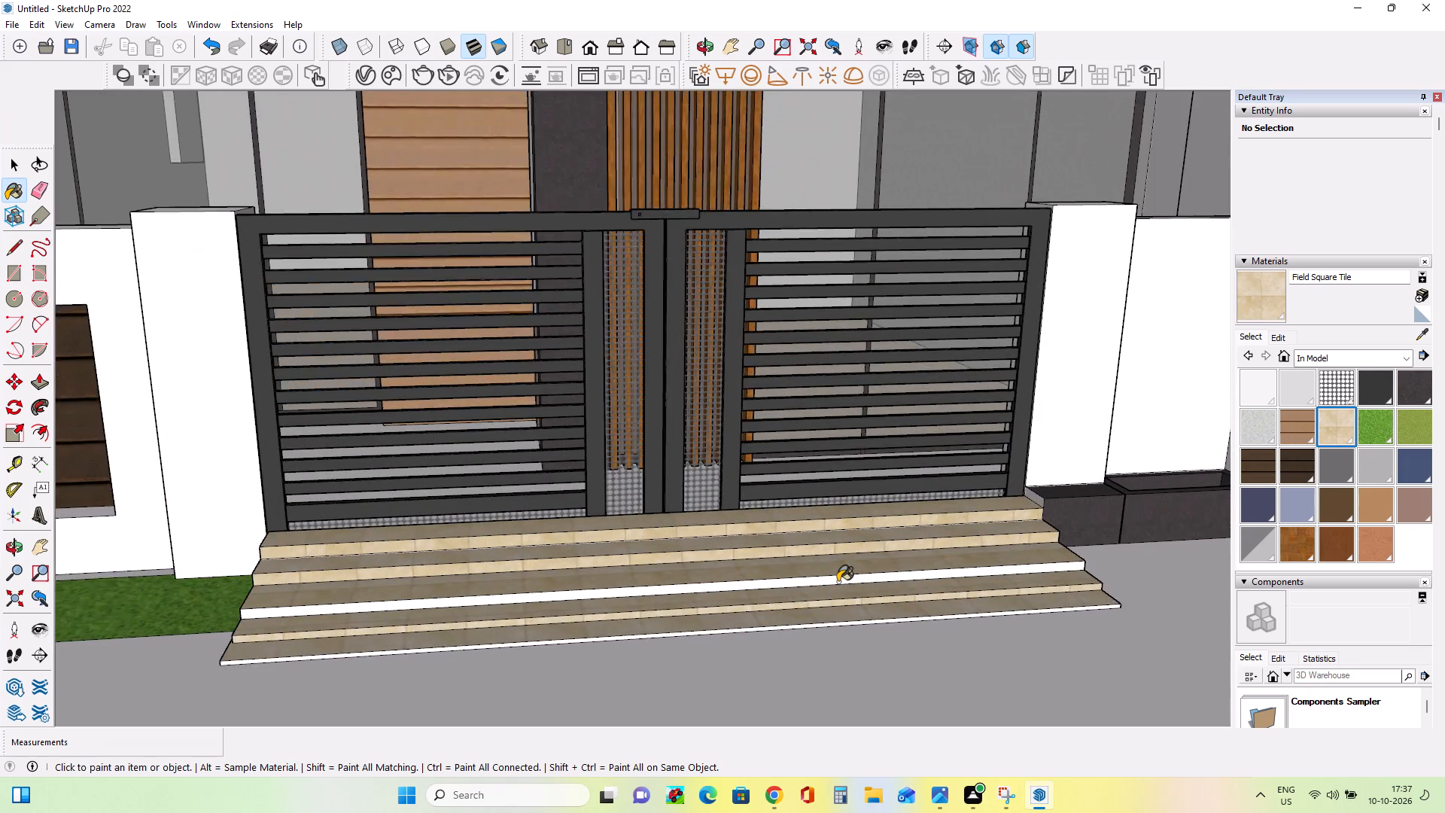
scroll(838, 582, "up", 1)
left_click(838, 582)
left_click(864, 629)
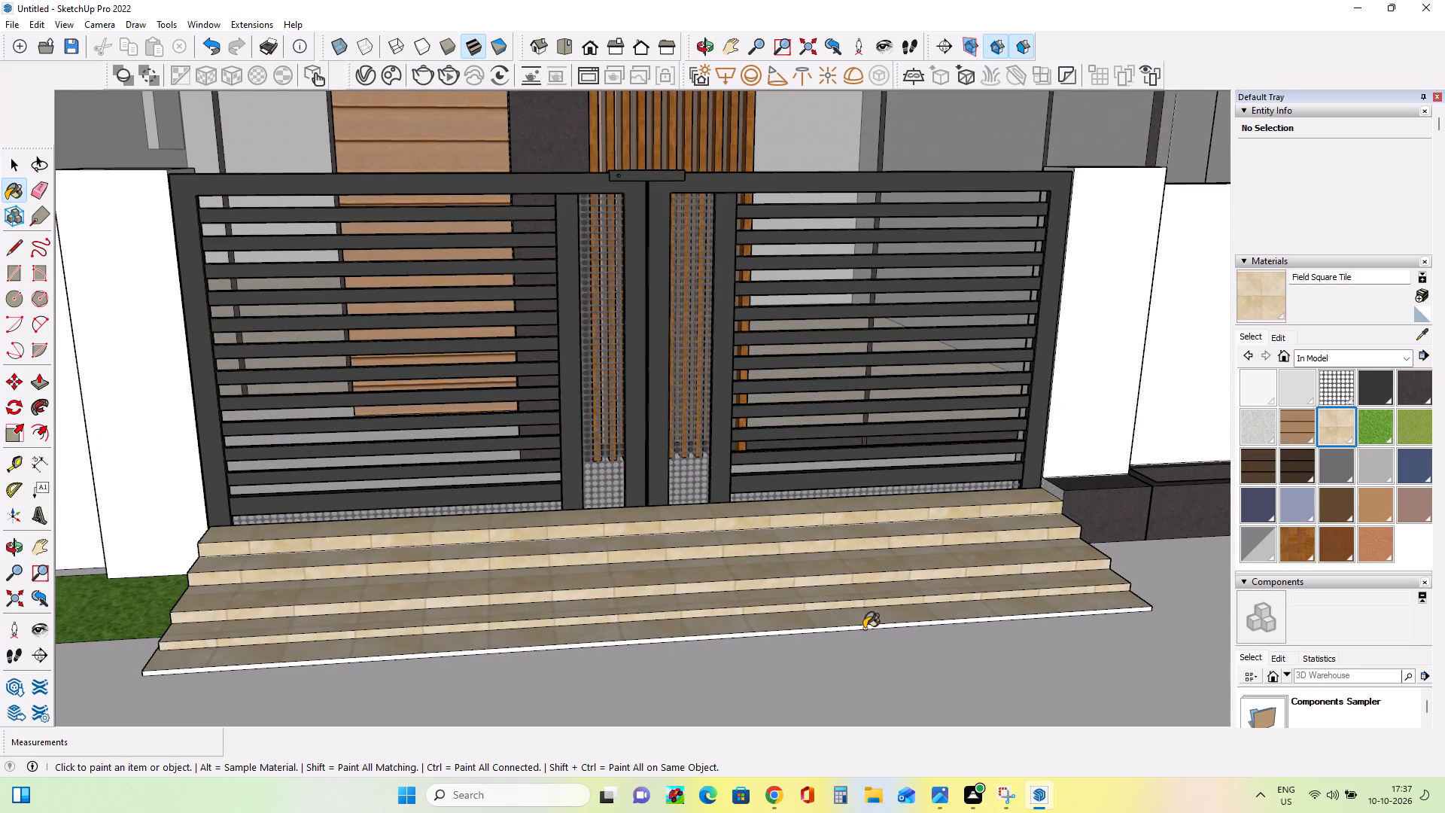
left_click(867, 626)
scroll(875, 632, "up", 6)
left_click(885, 623)
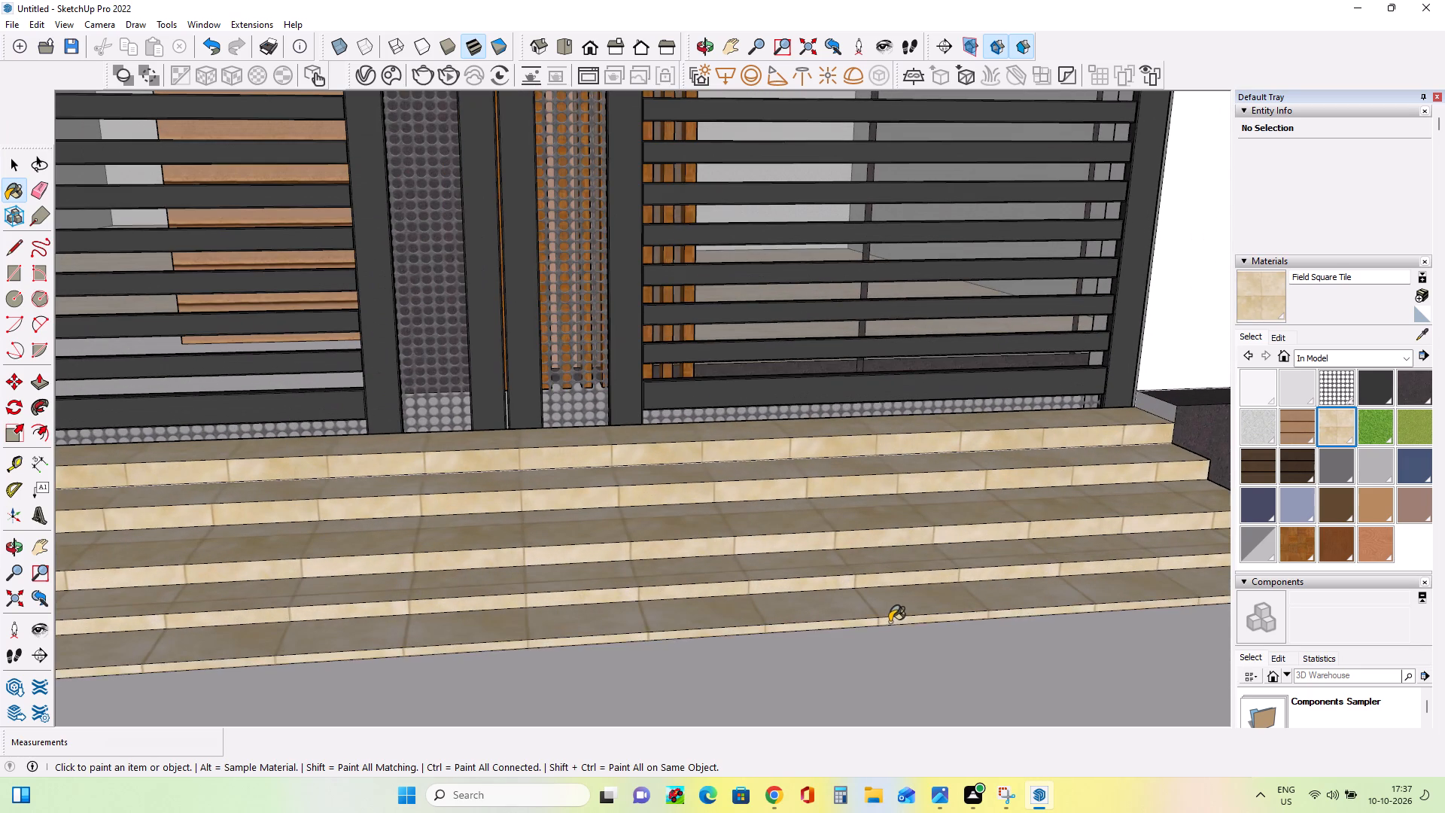
Paint the ground area in front of the boundary wall and gate steps with the in-model Basic Tile material.
scroll(909, 615, "down", 16)
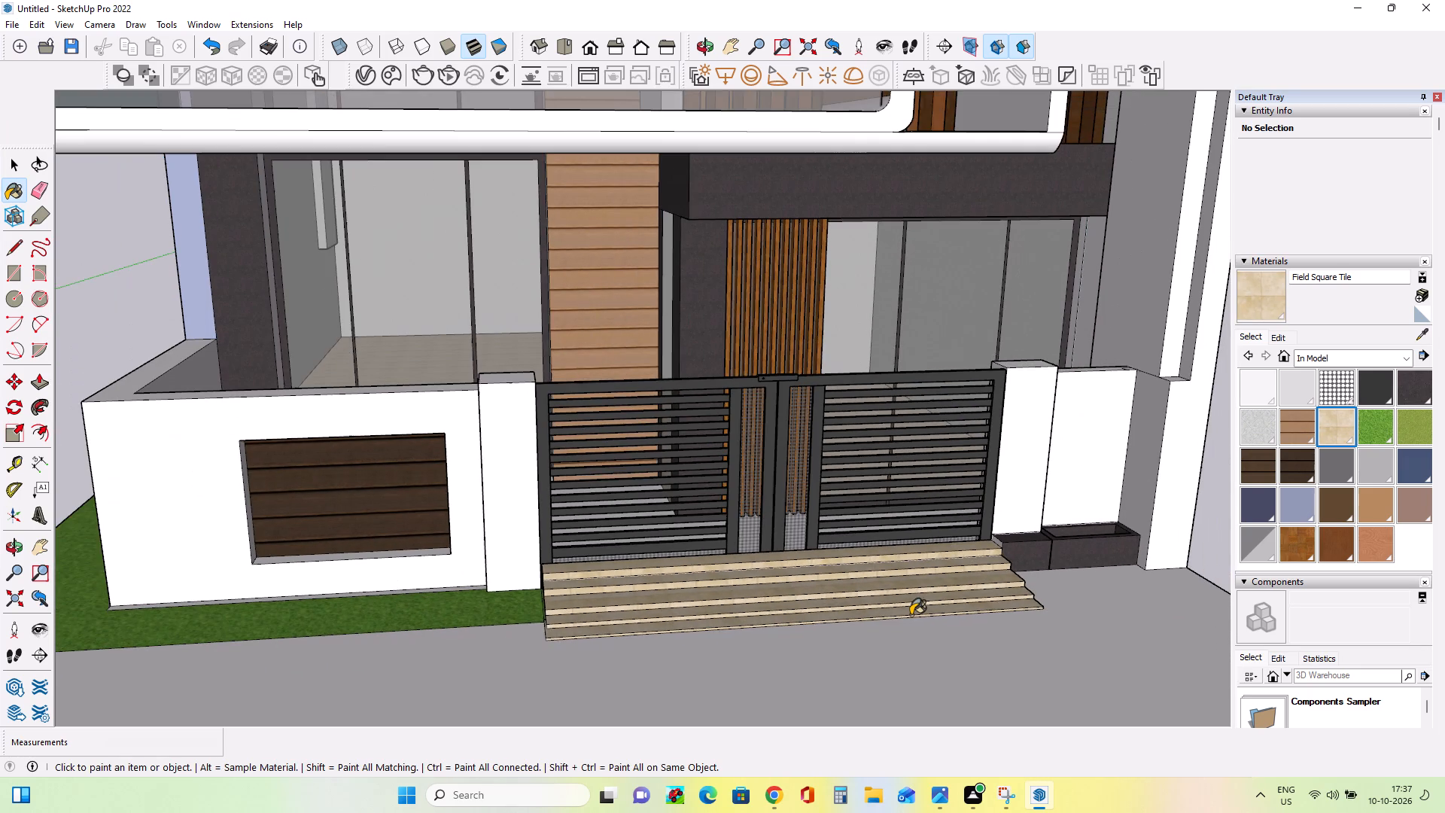
middle_click_drag(912, 618, 896, 644)
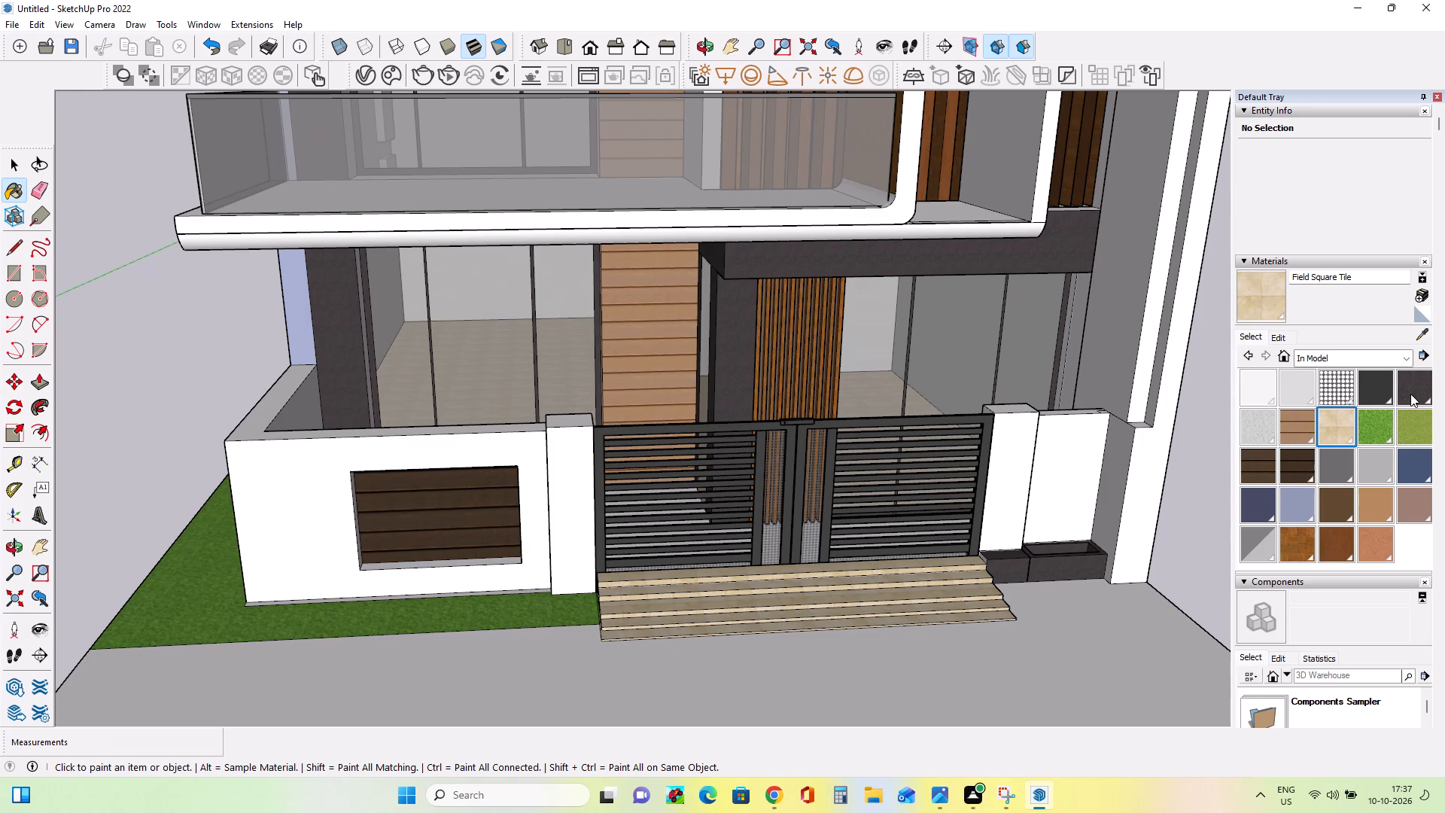
left_click(1261, 434)
left_click(1060, 665)
Examine the finished front boundary and the whole house facade alongside the reference image.
middle_click_drag(1128, 650, 1060, 647)
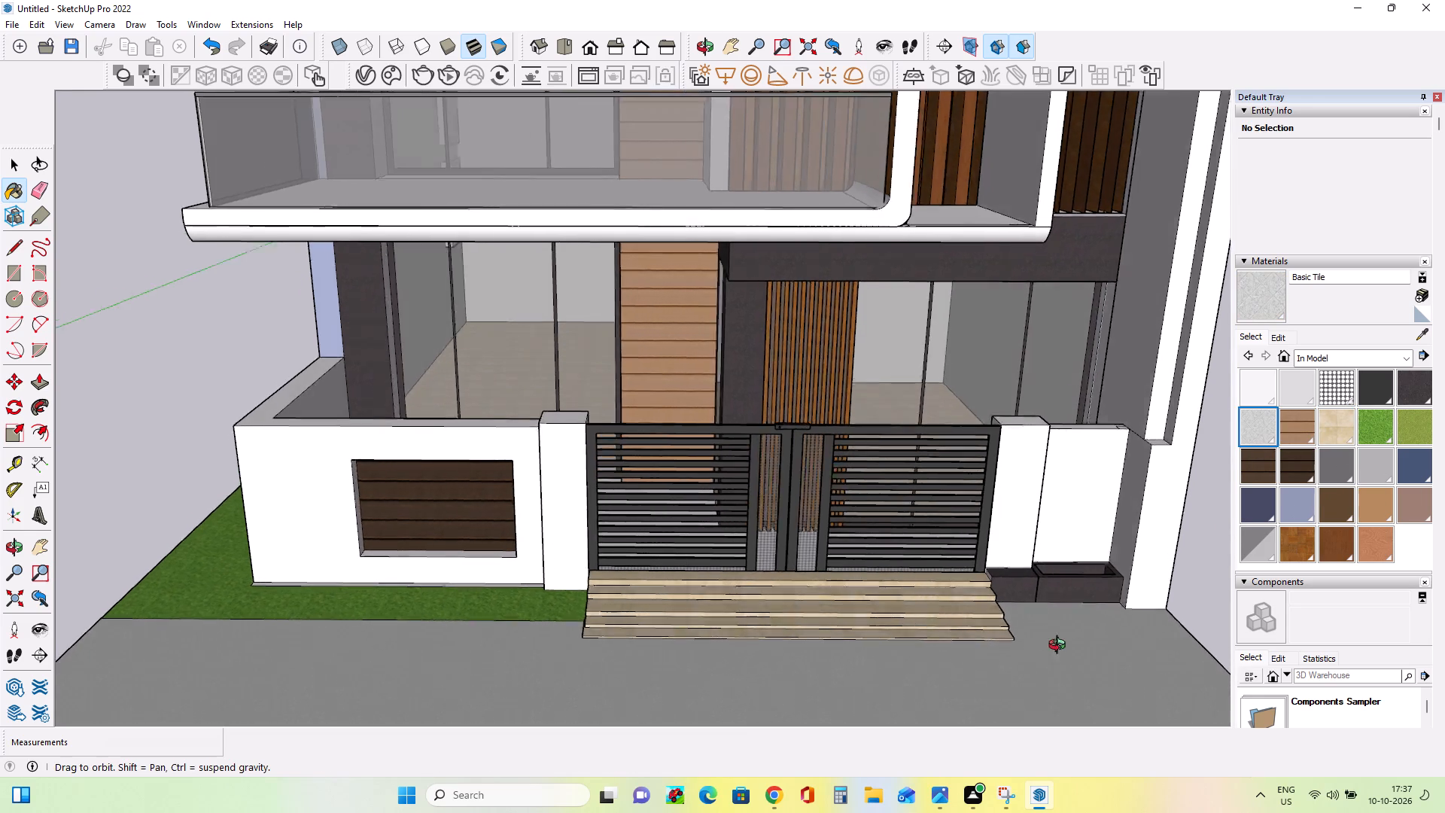
middle_click_drag(1060, 647, 1103, 607)
middle_click(1103, 606)
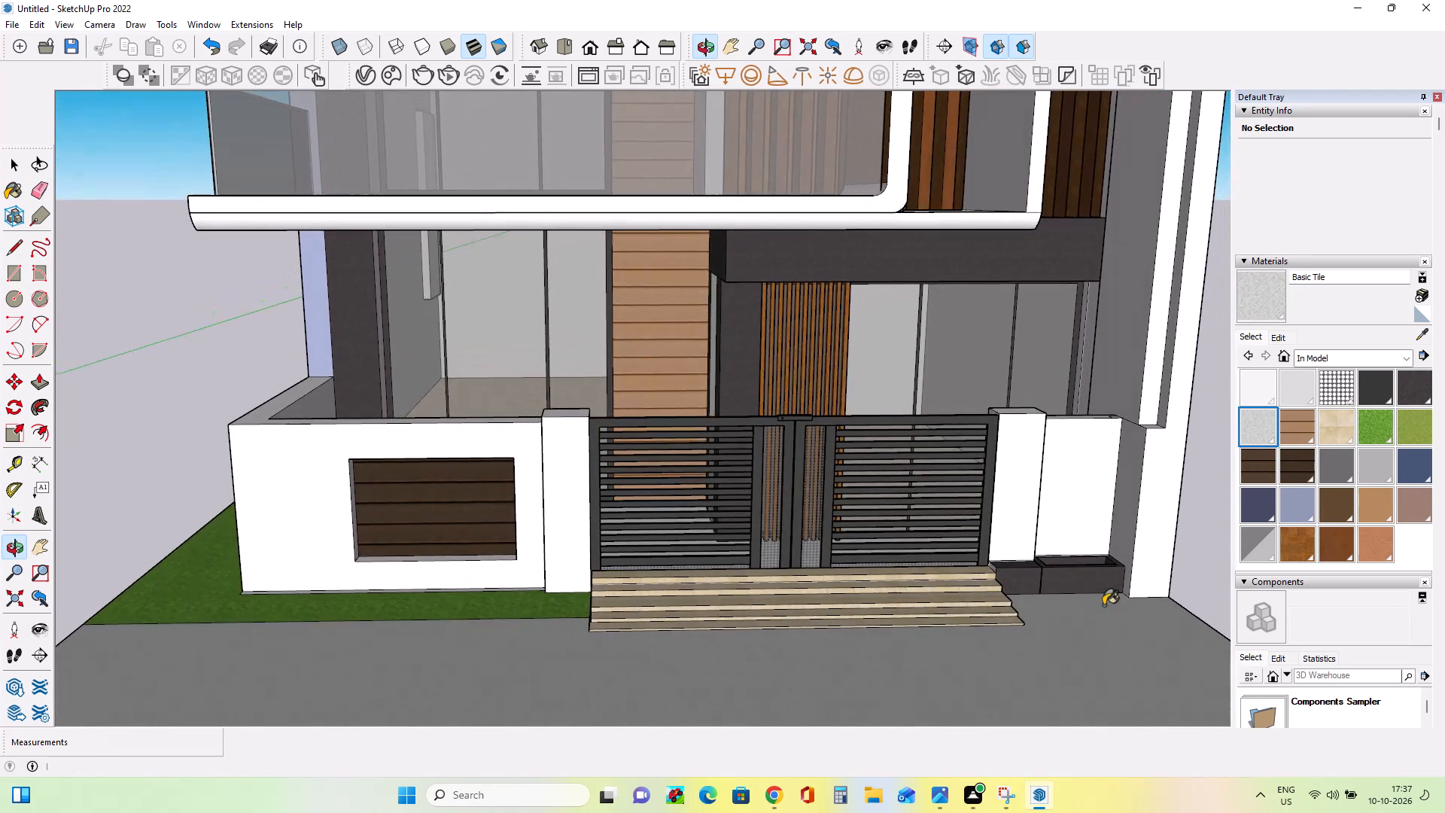
middle_click_drag(1106, 603, 1125, 586)
scroll(864, 574, "down", 4)
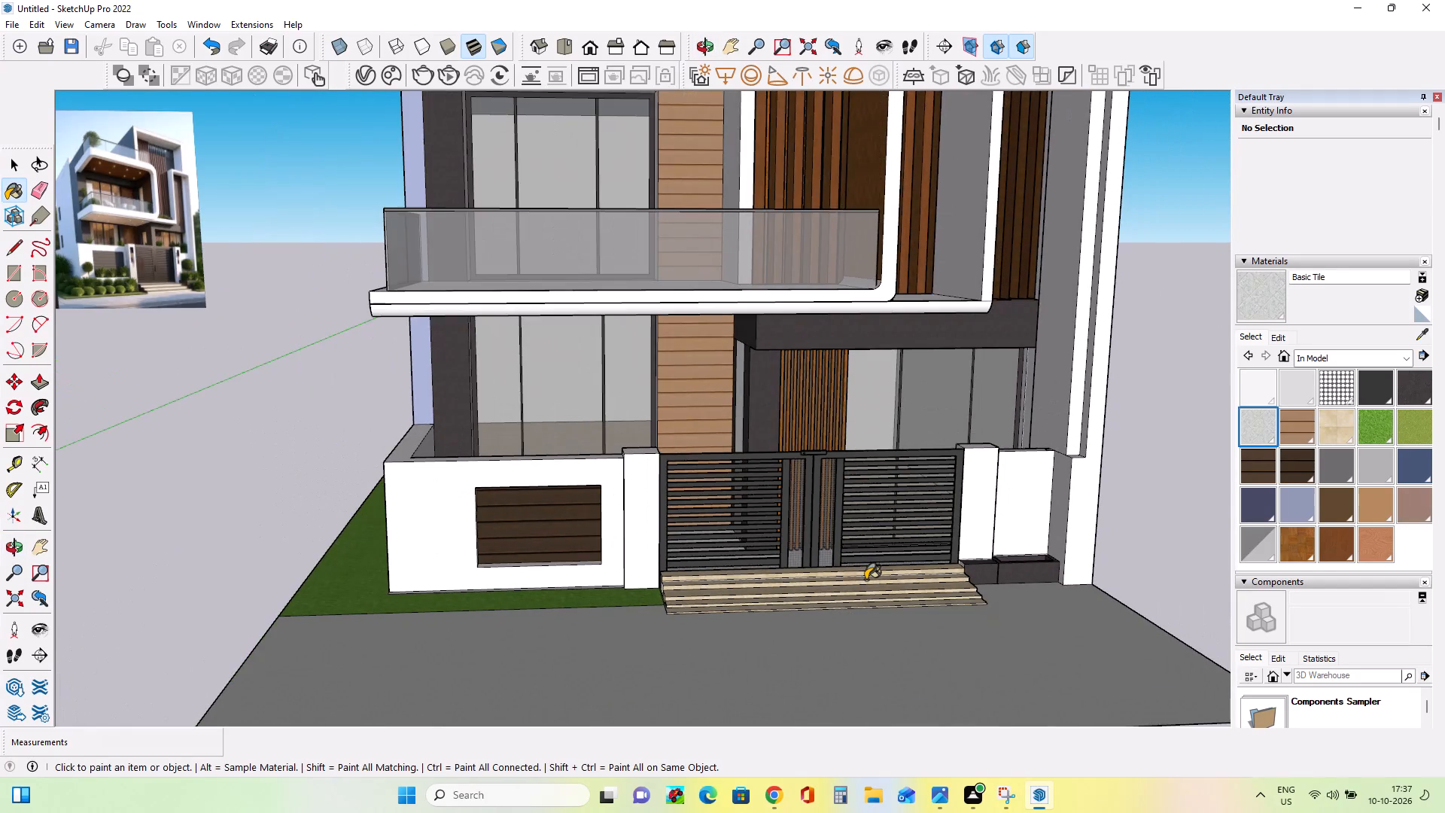
scroll(865, 580, "down", 5)
middle_click_drag(945, 503, 904, 485)
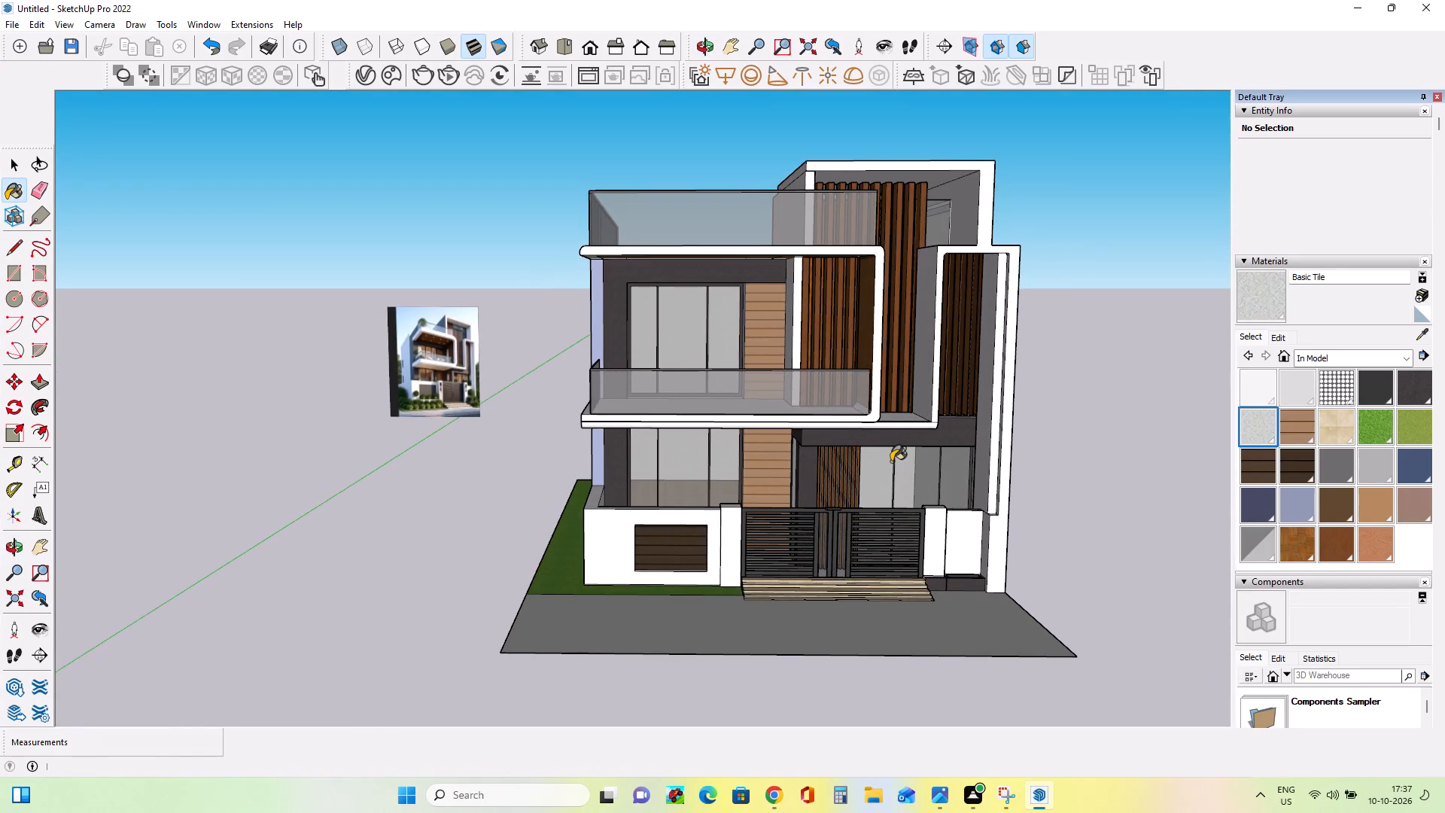
Compare the wall light models listed on 3D Warehouse in Chrome with the gate pillar lights in the SketchUp reference image.
scroll(891, 461, "up", 2)
middle_click_drag(893, 461, 900, 480)
scroll(900, 480, "up", 1)
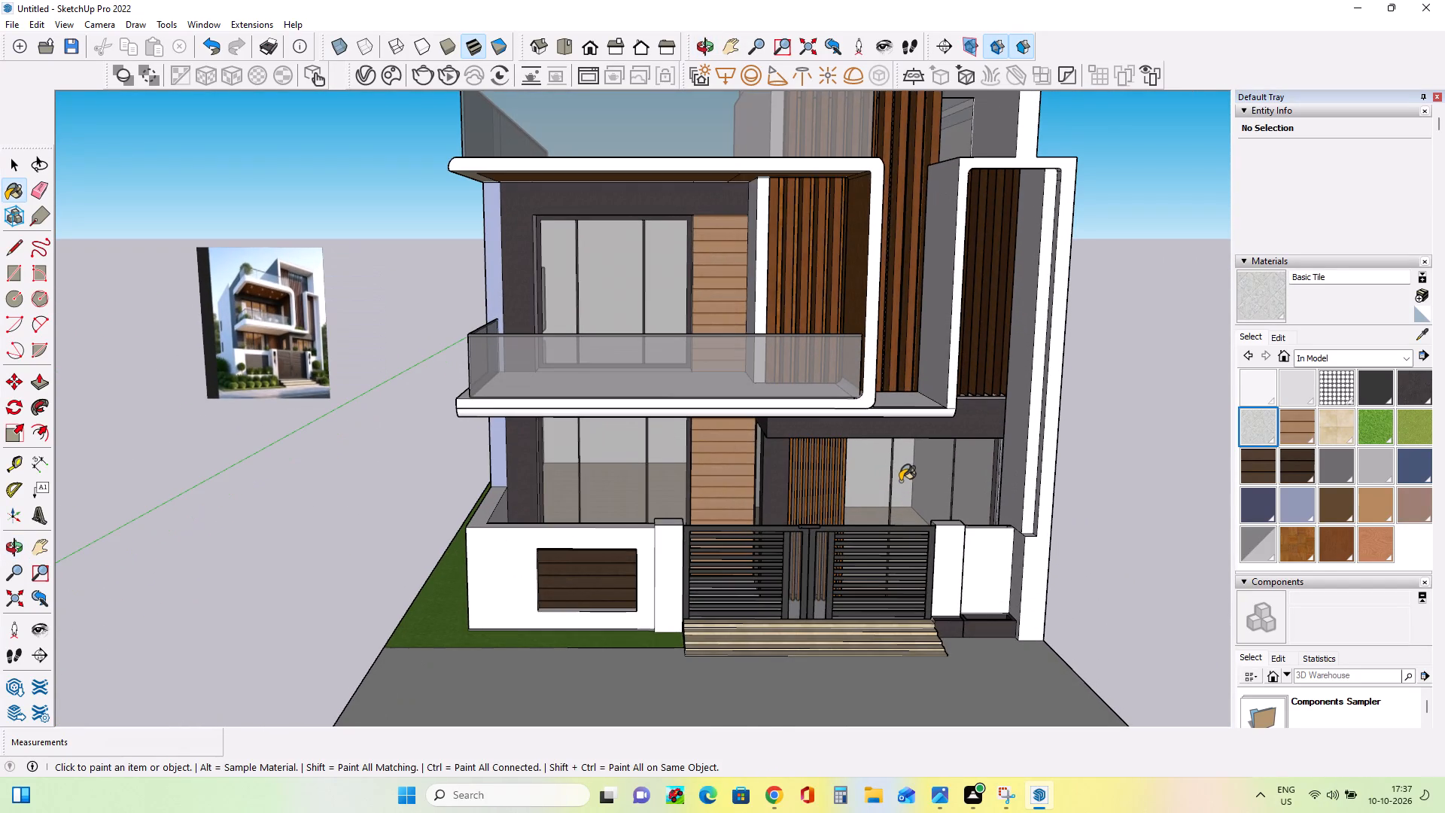
middle_click_drag(917, 477, 946, 477)
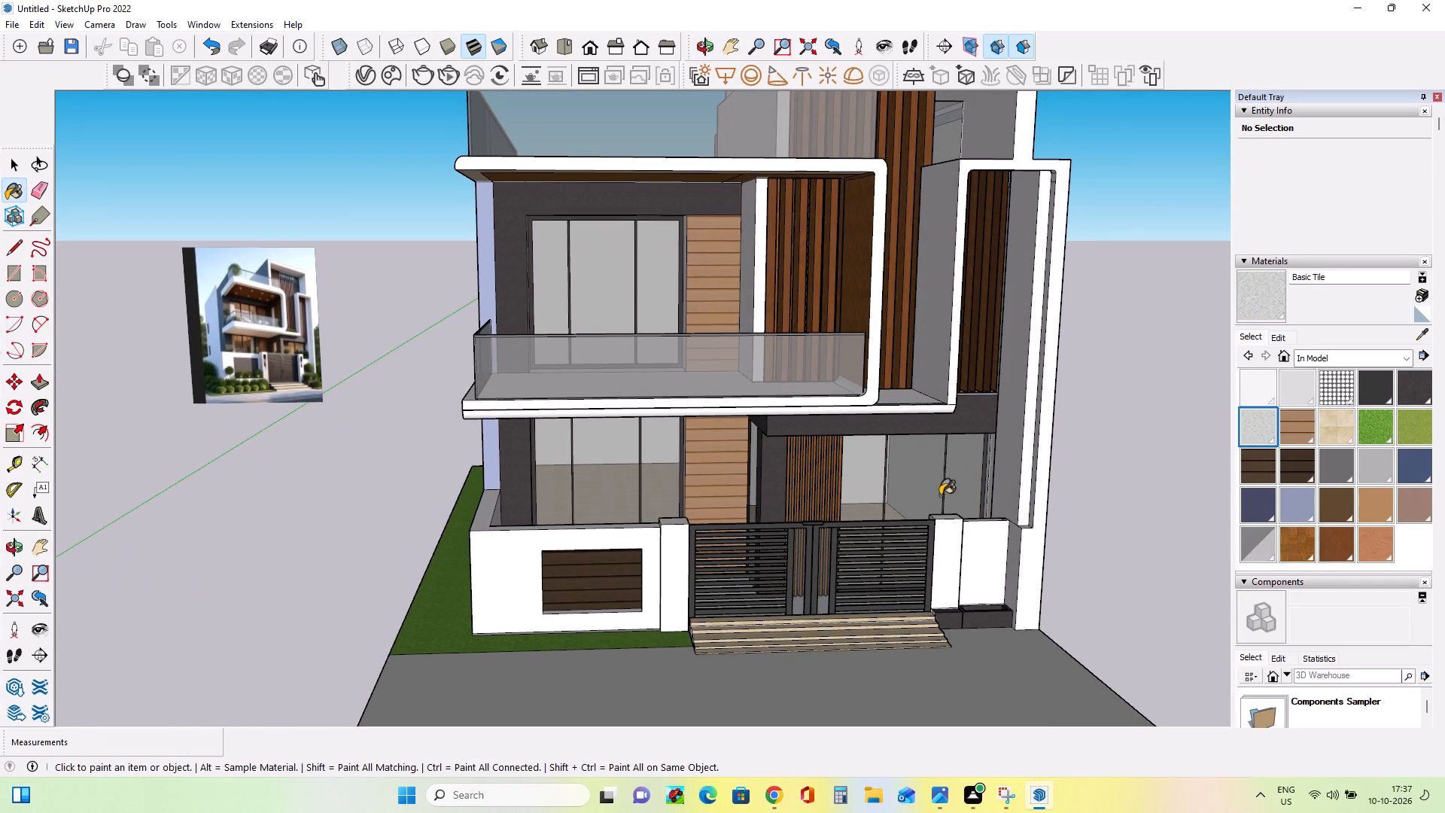
left_click(772, 793)
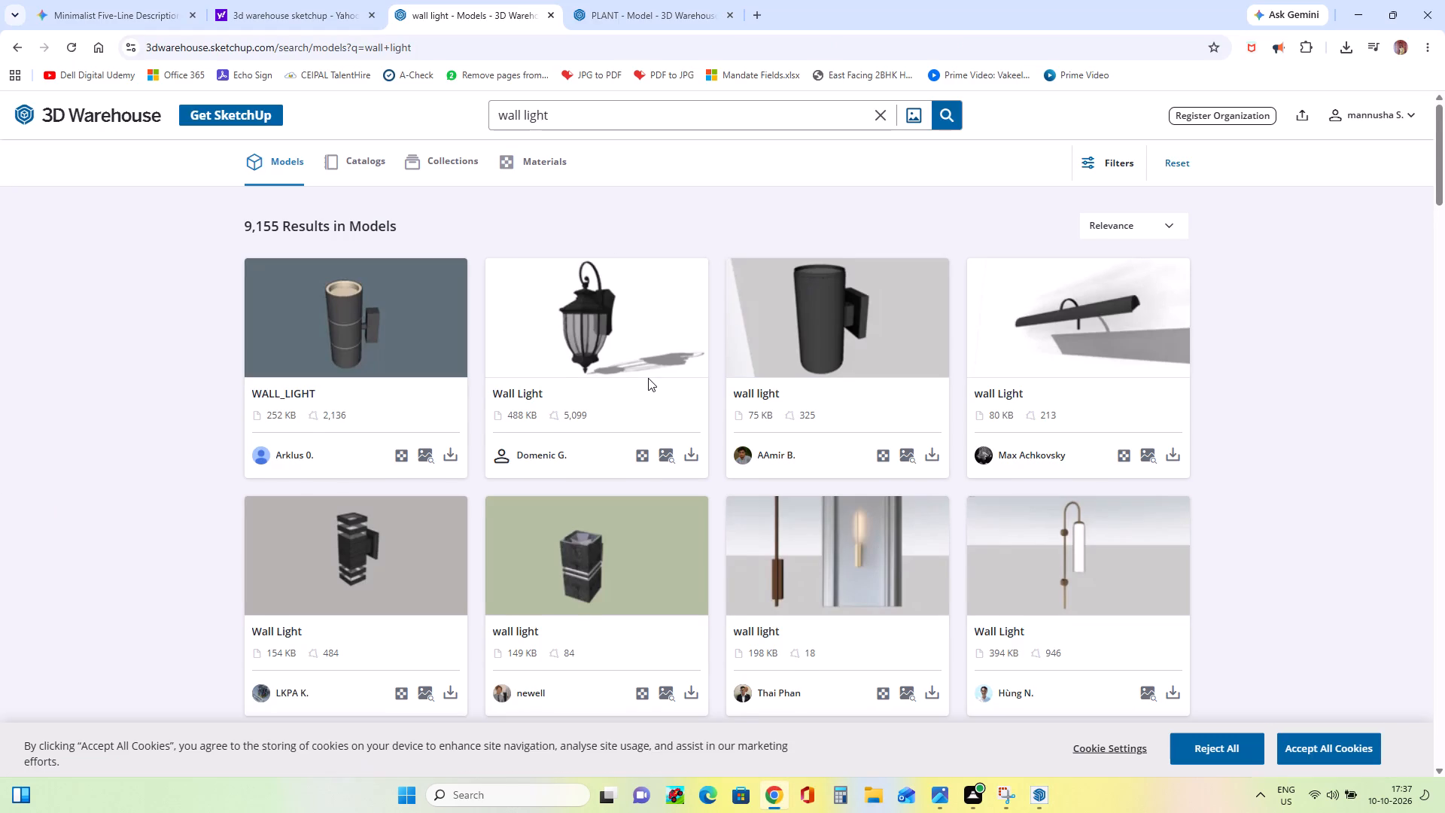
scroll(648, 378, "down", 1)
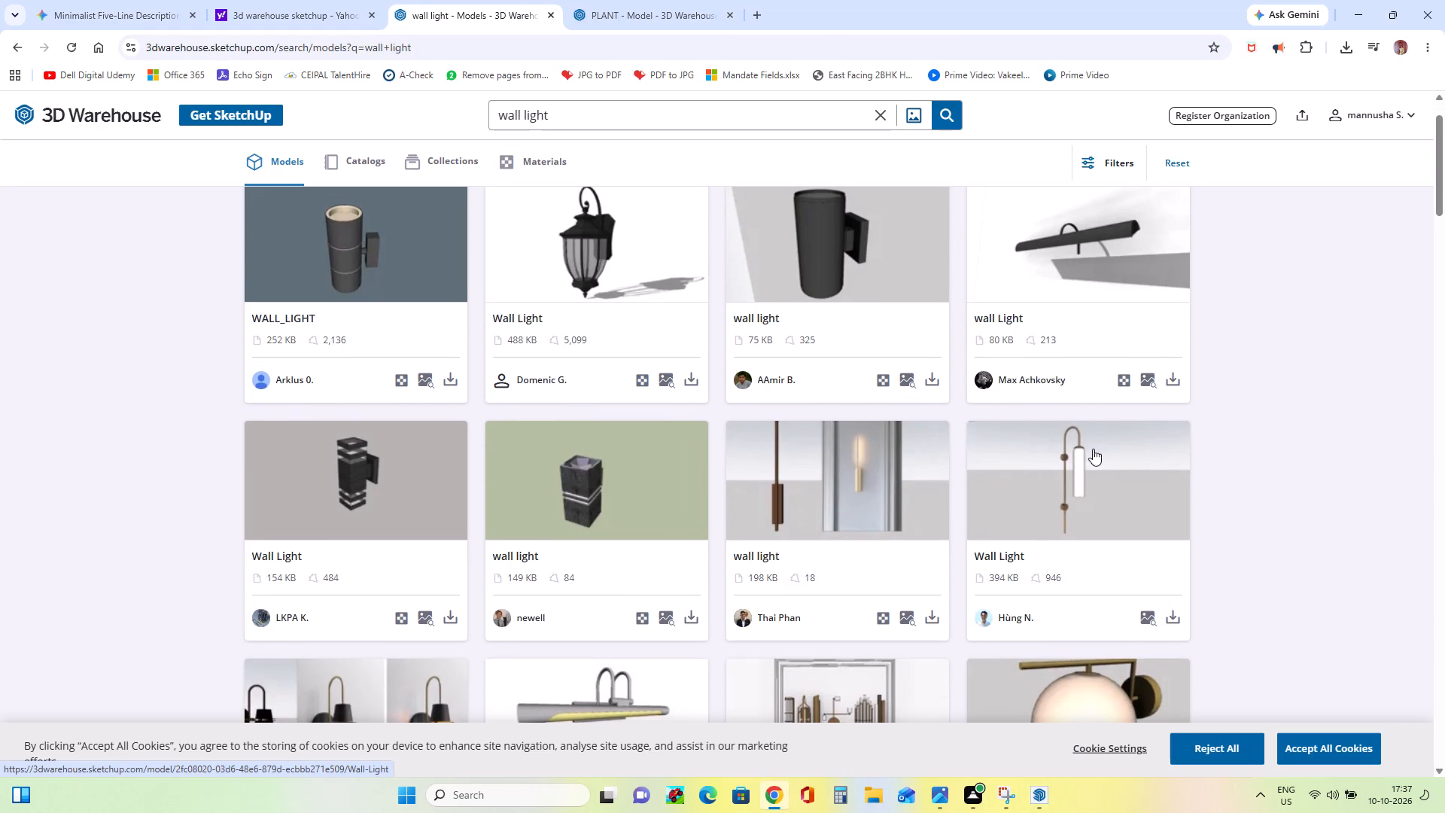
scroll(1008, 456, "down", 2)
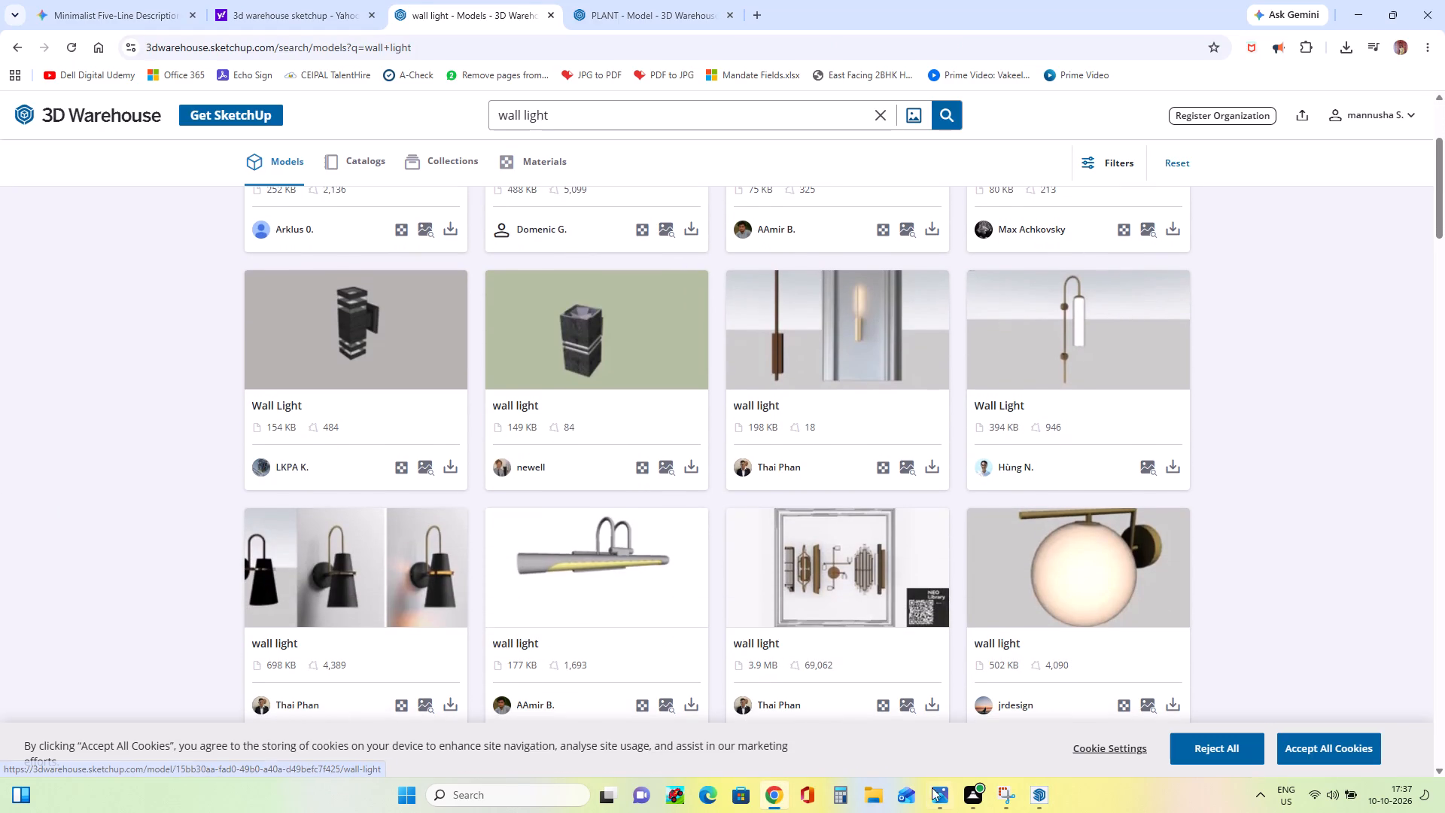
left_click(1030, 799)
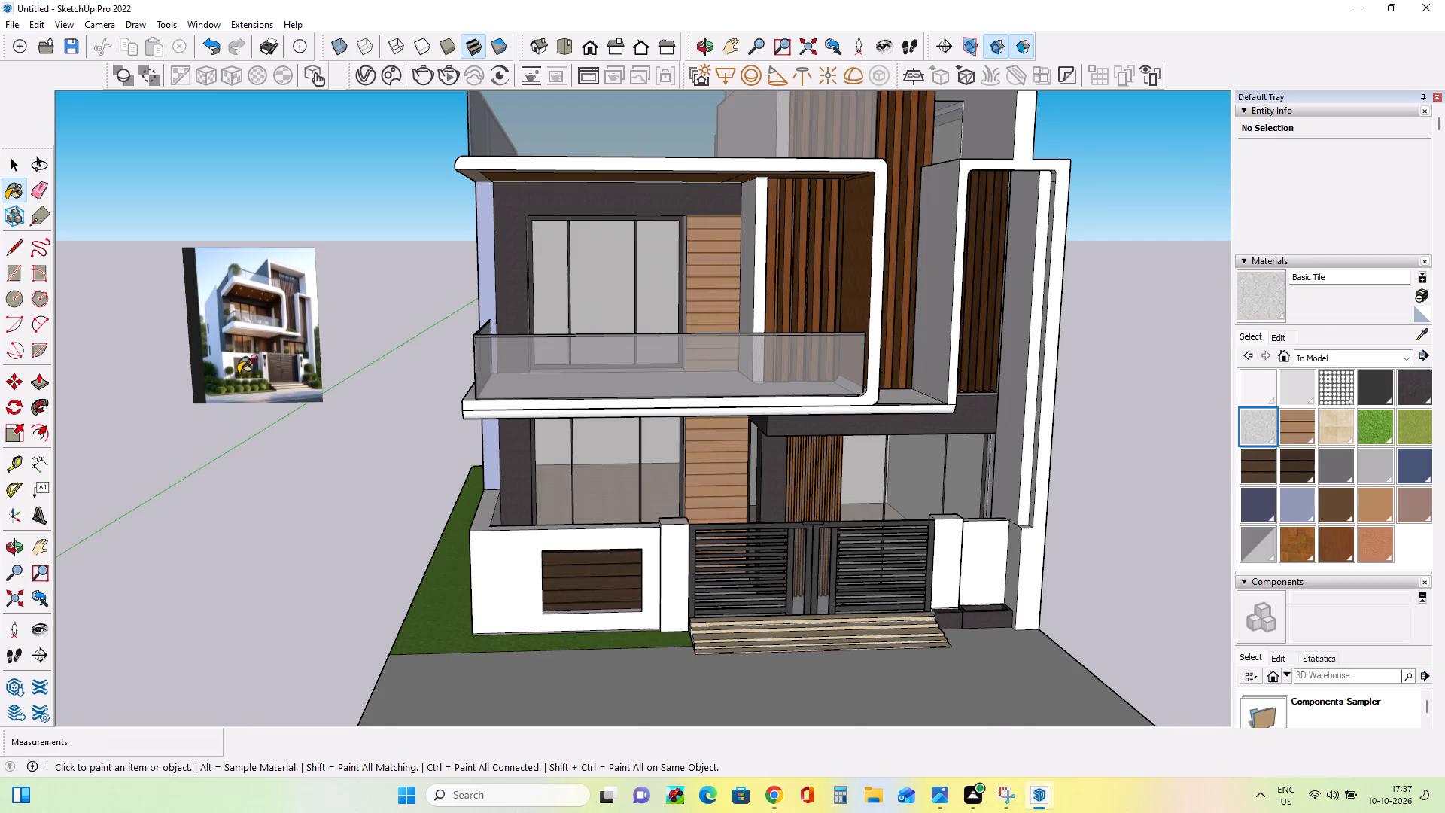
scroll(240, 373, "up", 20)
scroll(240, 373, "up", 5)
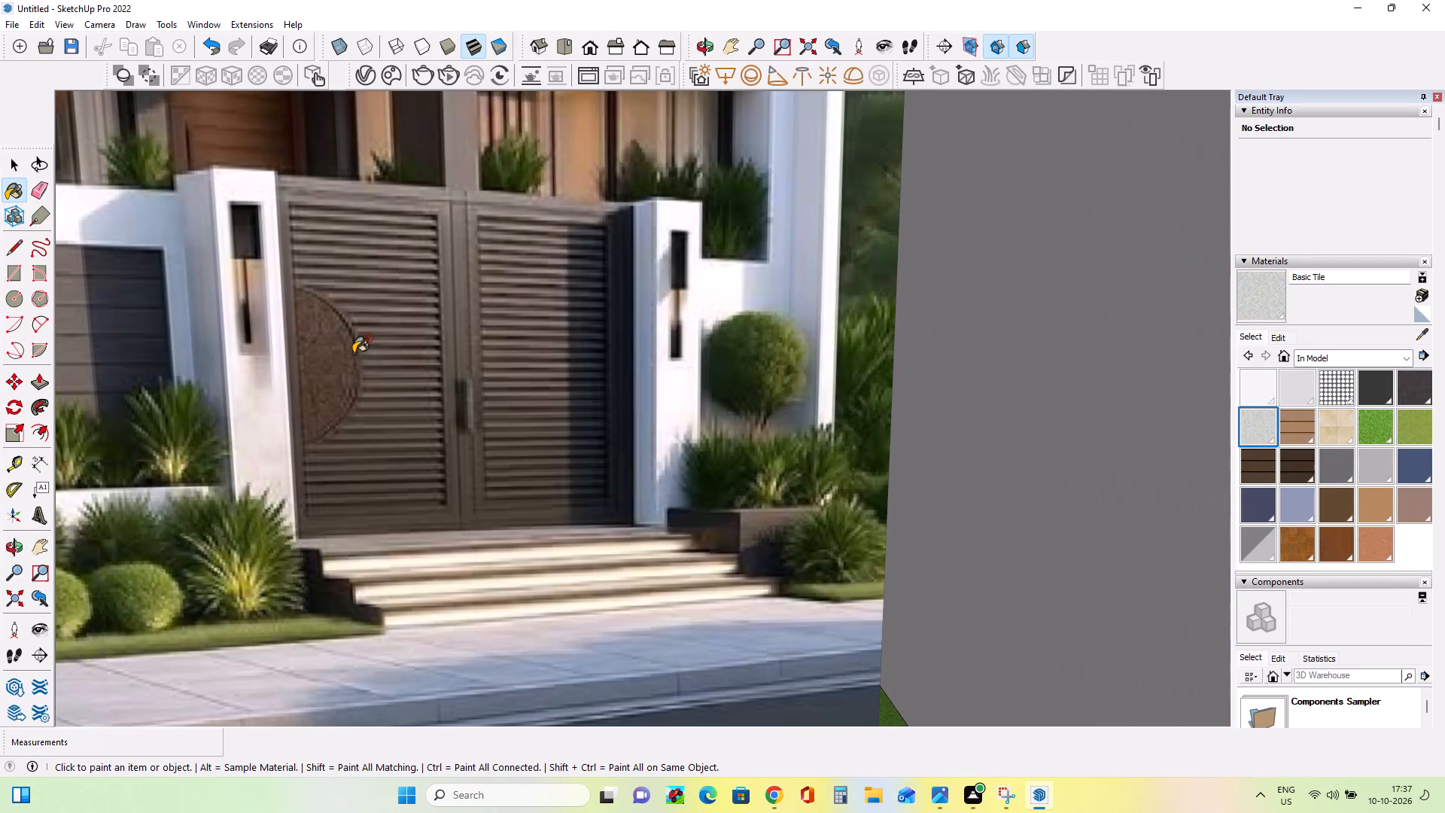
scroll(356, 351, "down", 19)
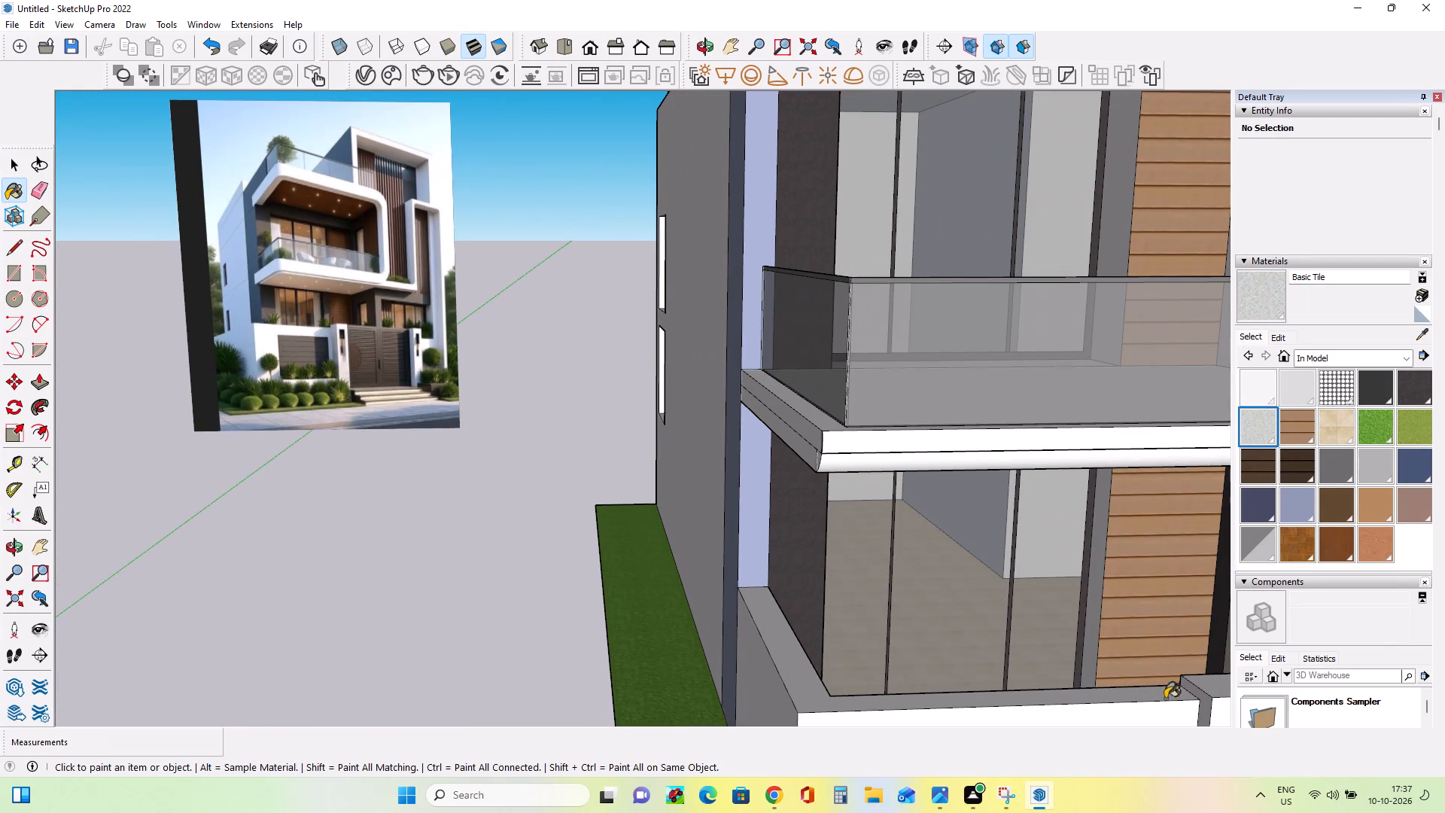
In Chrome, browse the 3D Warehouse wall light results and download the WALL LIGHT 50 model as a SketchUp file.
left_click(749, 806)
left_click(778, 802)
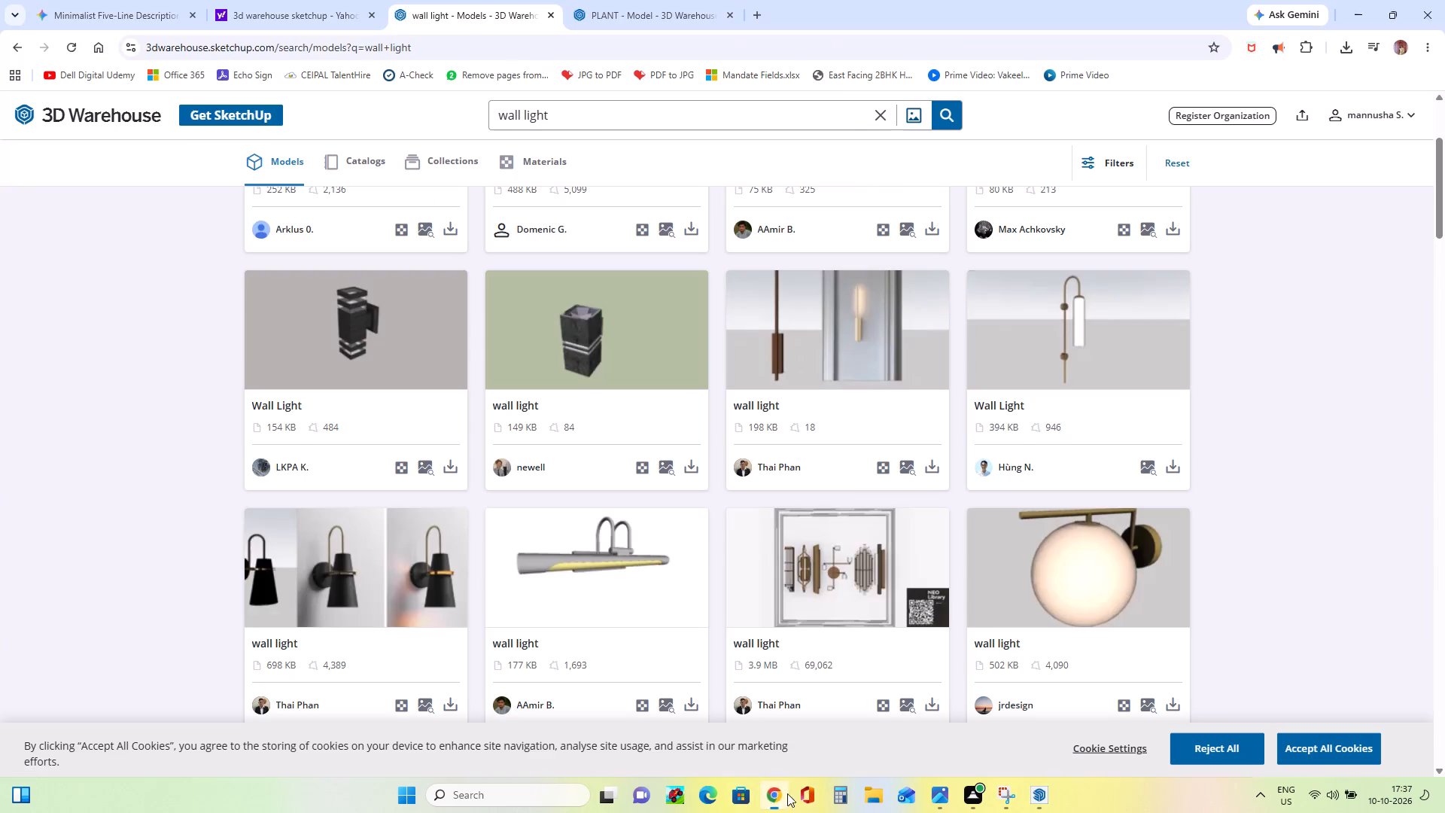
left_click(814, 12)
scroll(881, 433, "up", 7)
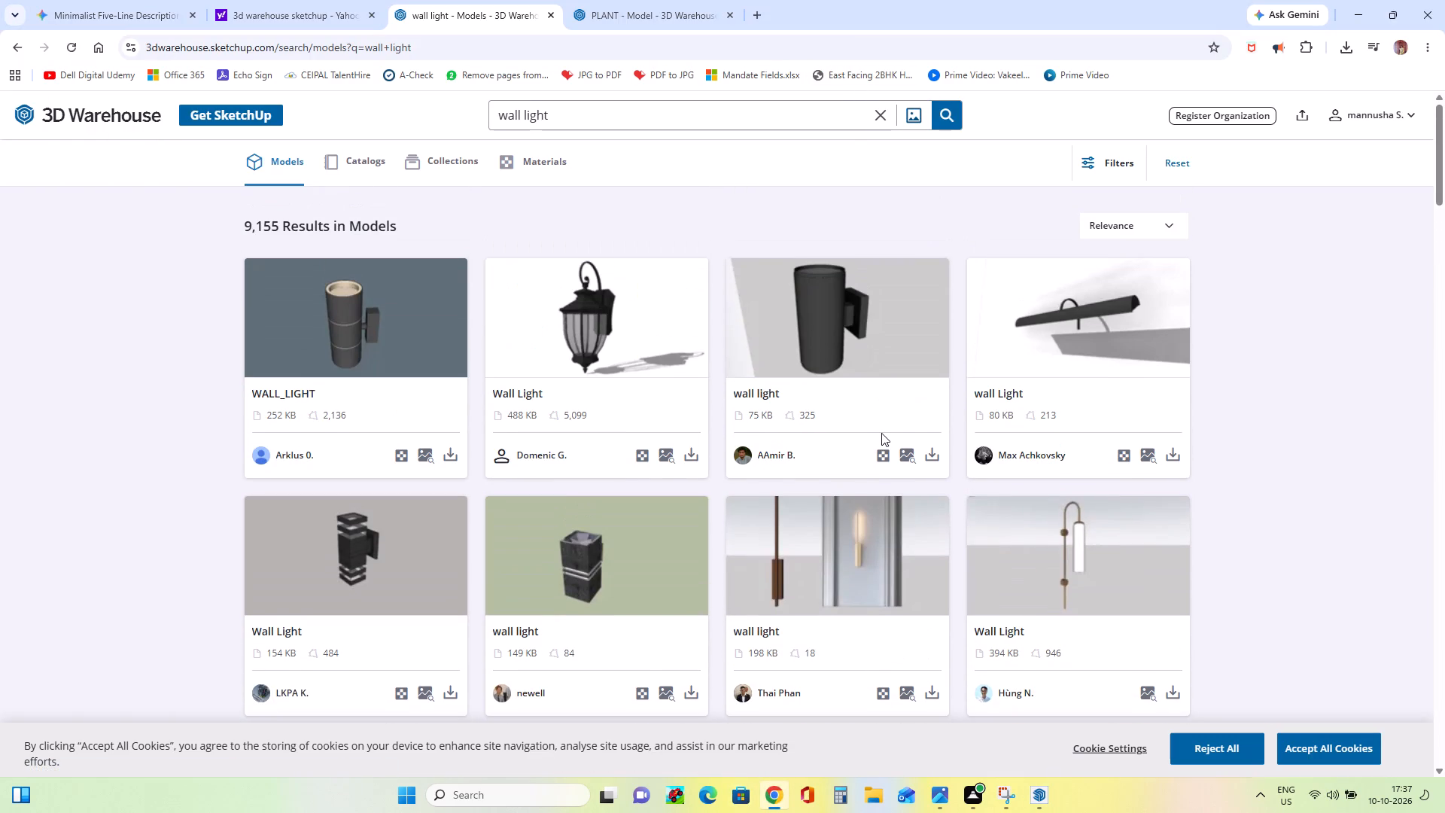
scroll(881, 433, "down", 5)
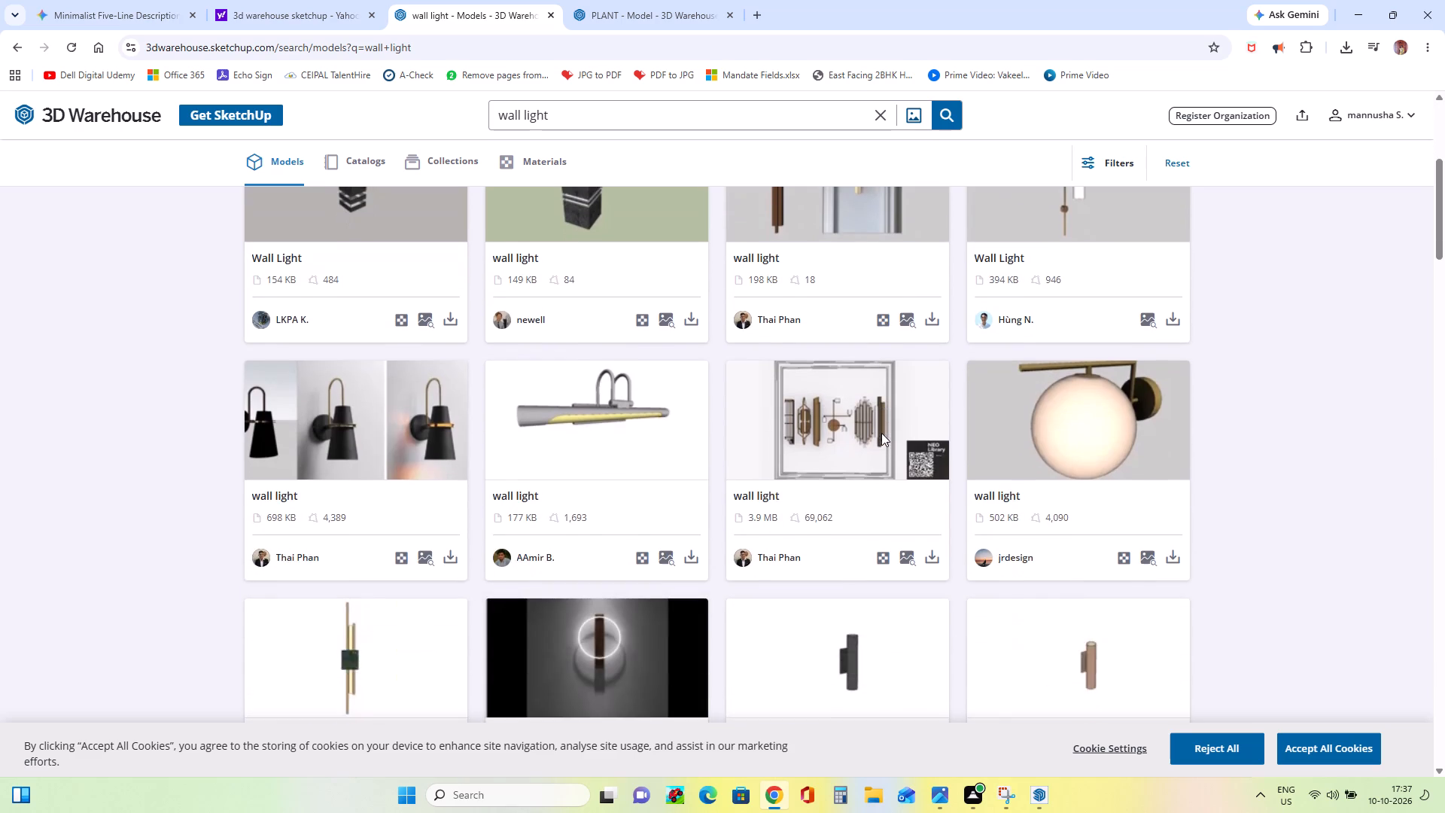
scroll(881, 433, "down", 5)
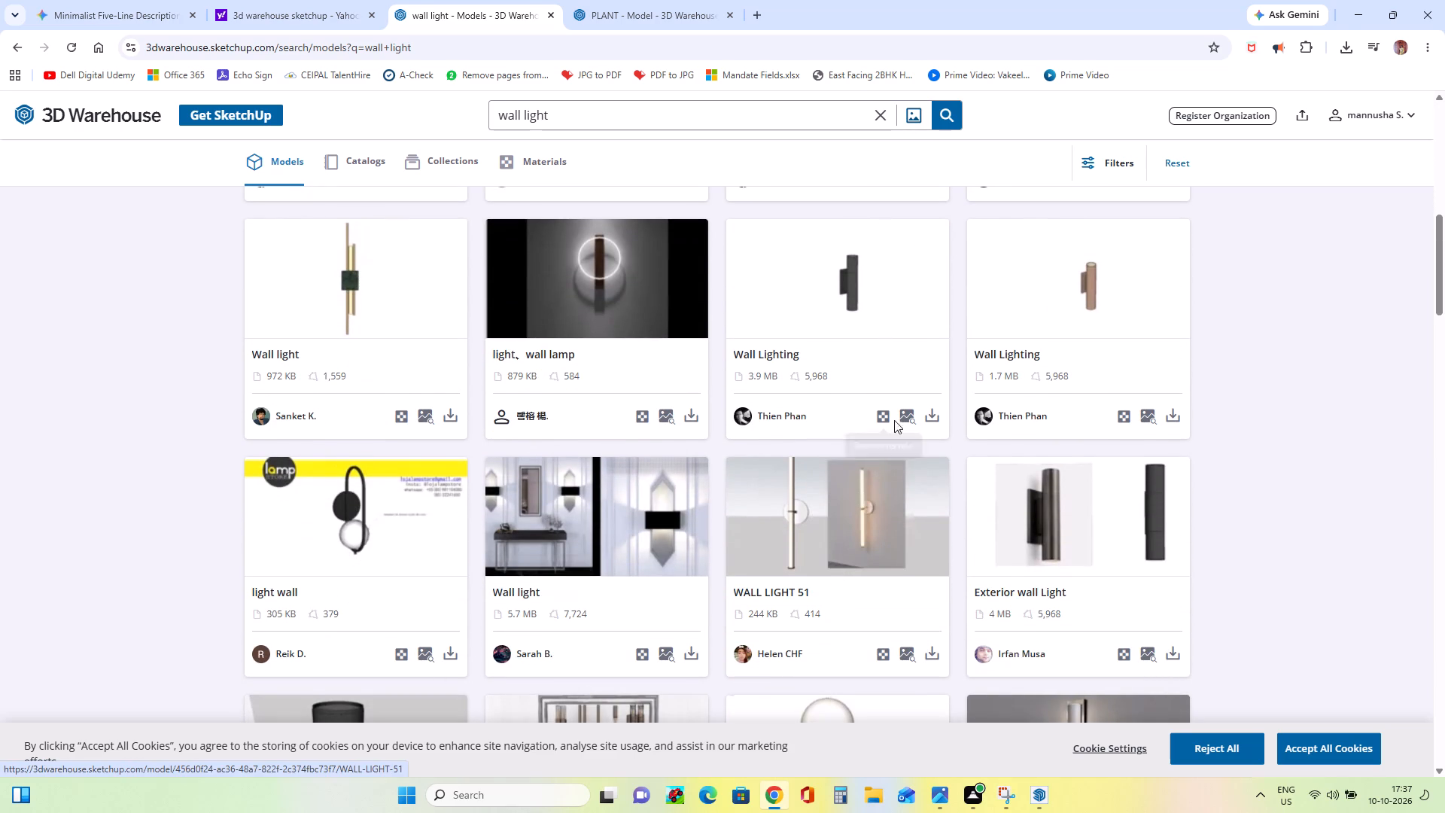
scroll(900, 468, "down", 3)
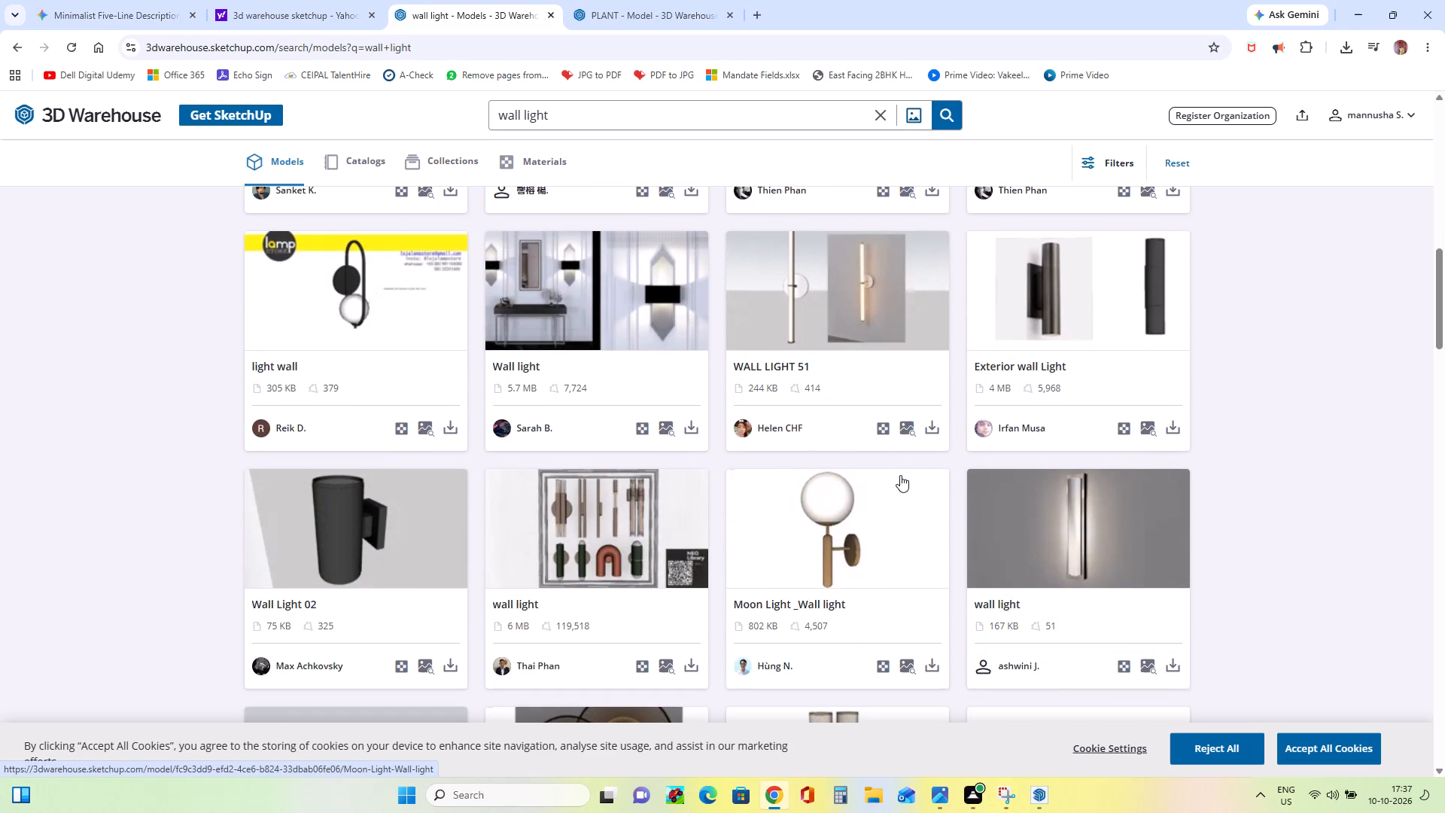
scroll(900, 475, "down", 7)
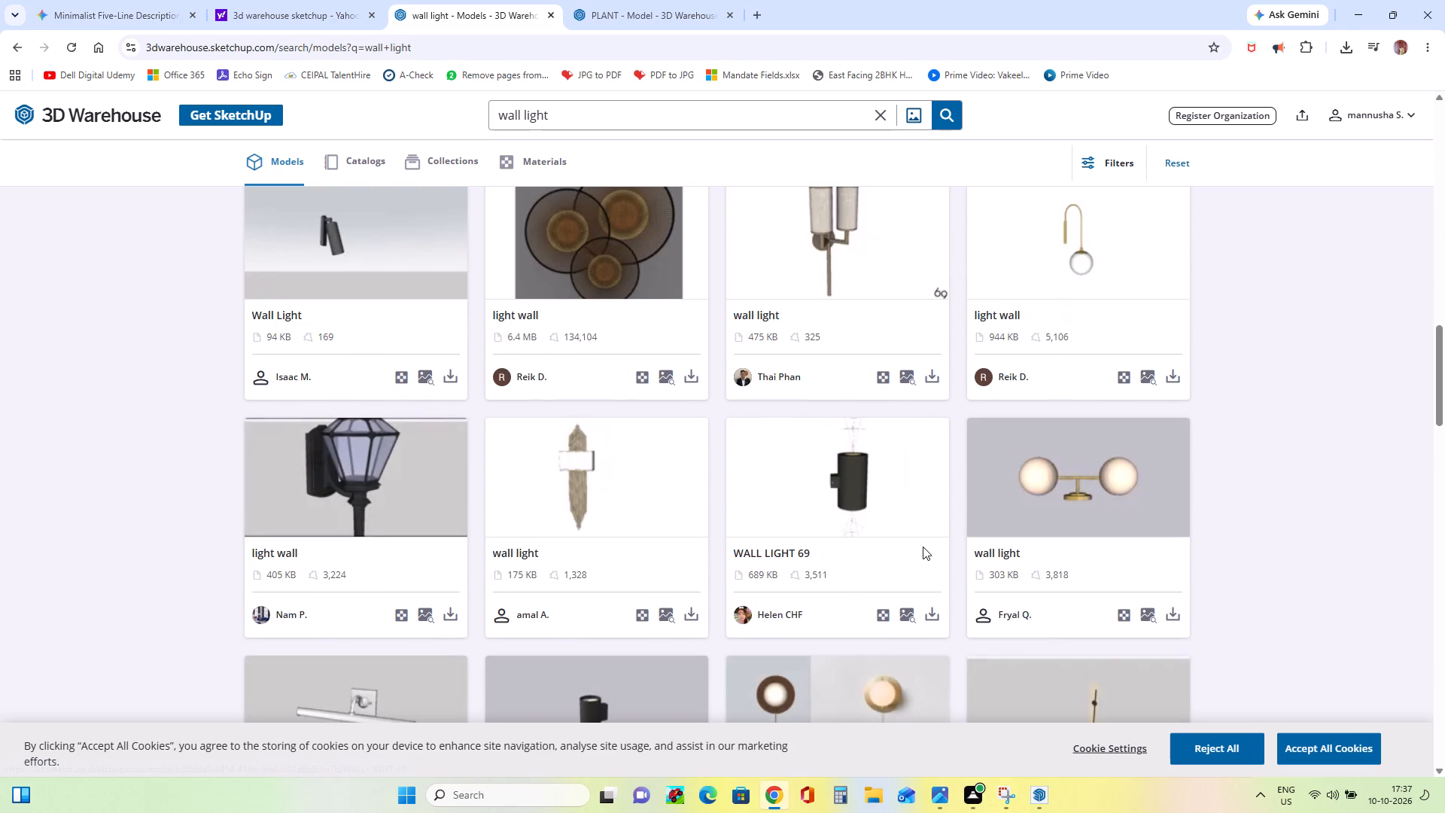
scroll(923, 547, "up", 1)
scroll(923, 547, "down", 8)
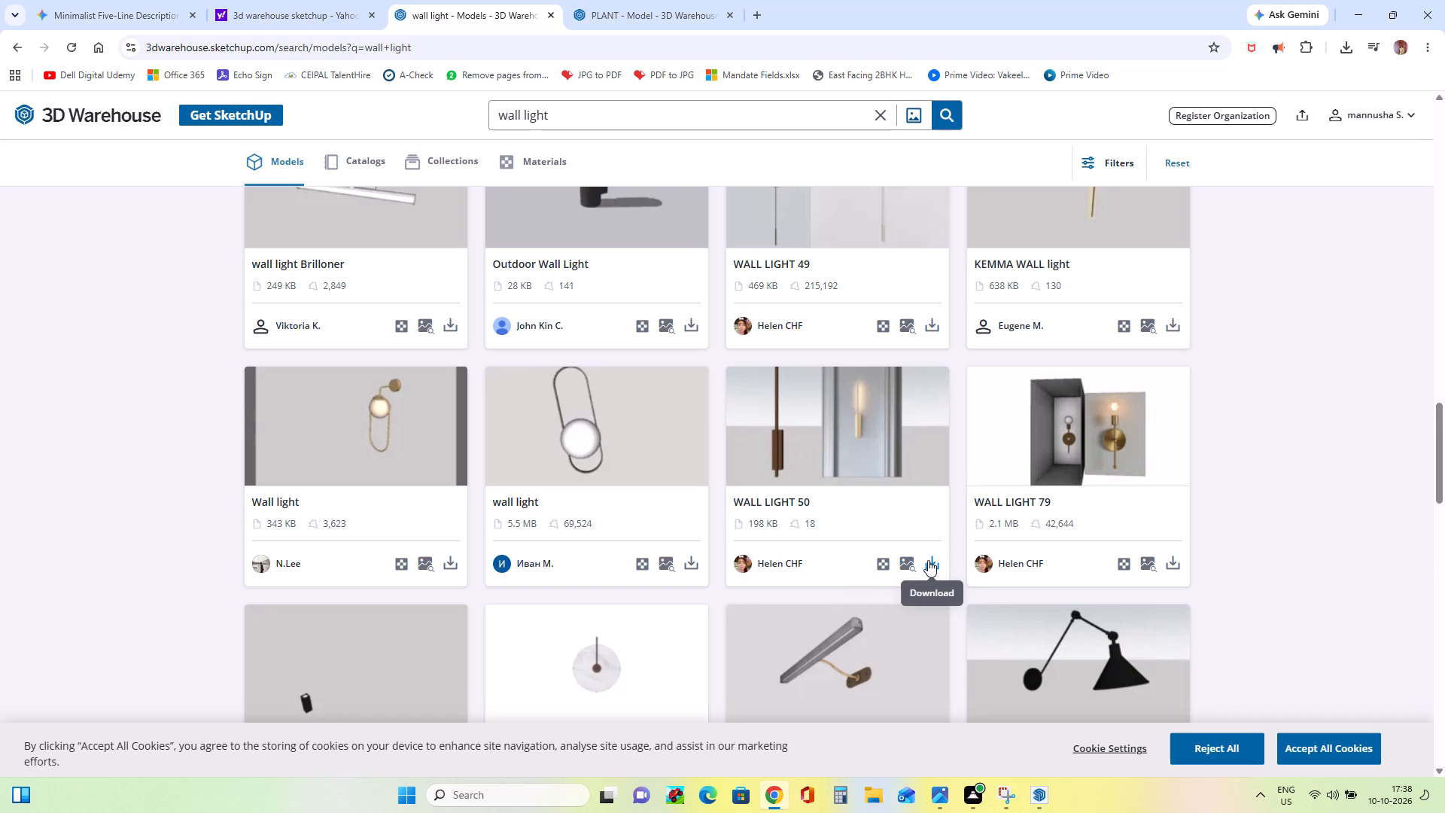
scroll(929, 560, "down", 2)
scroll(929, 560, "up", 2)
left_click(929, 560)
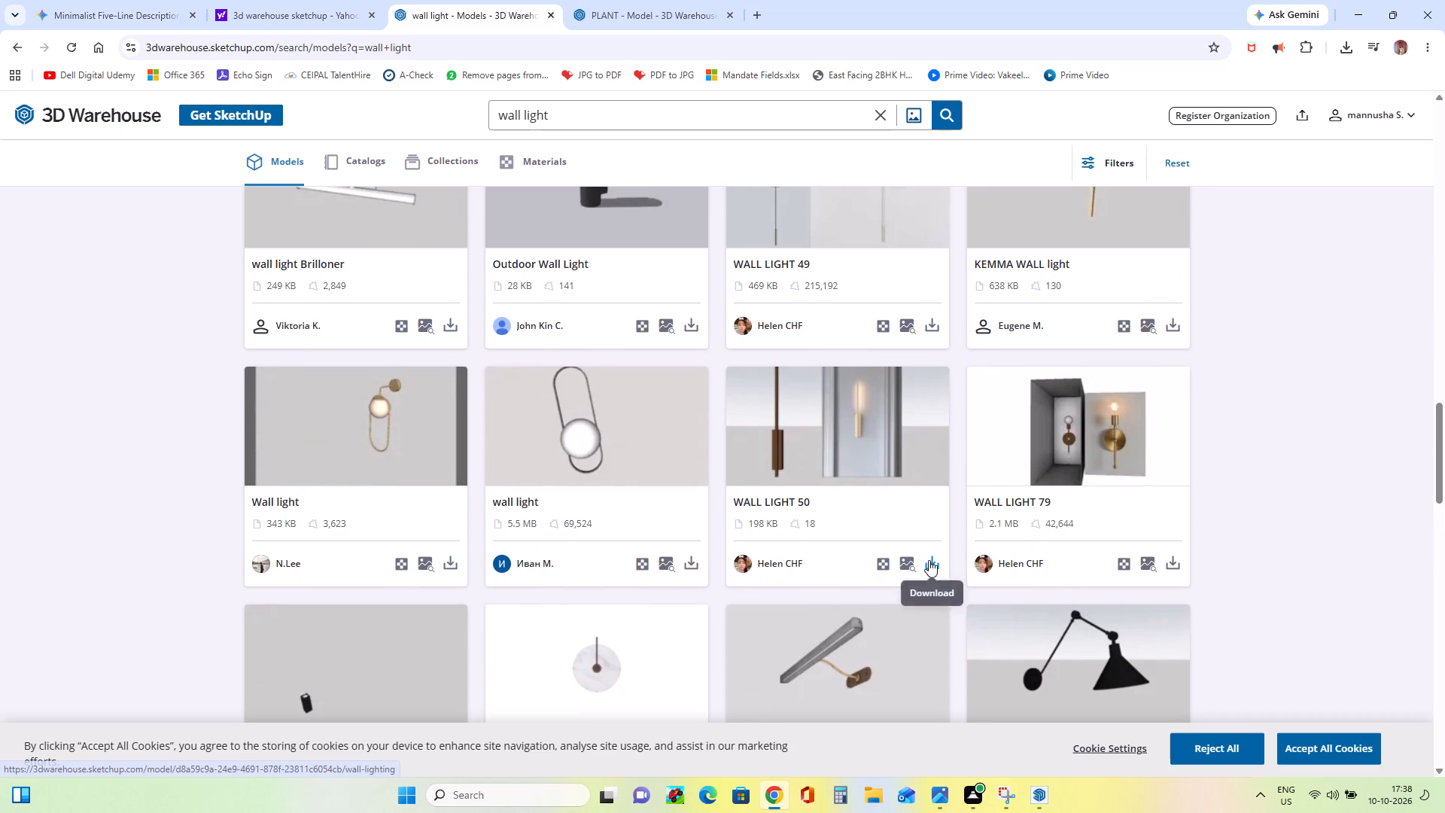
left_click(960, 600)
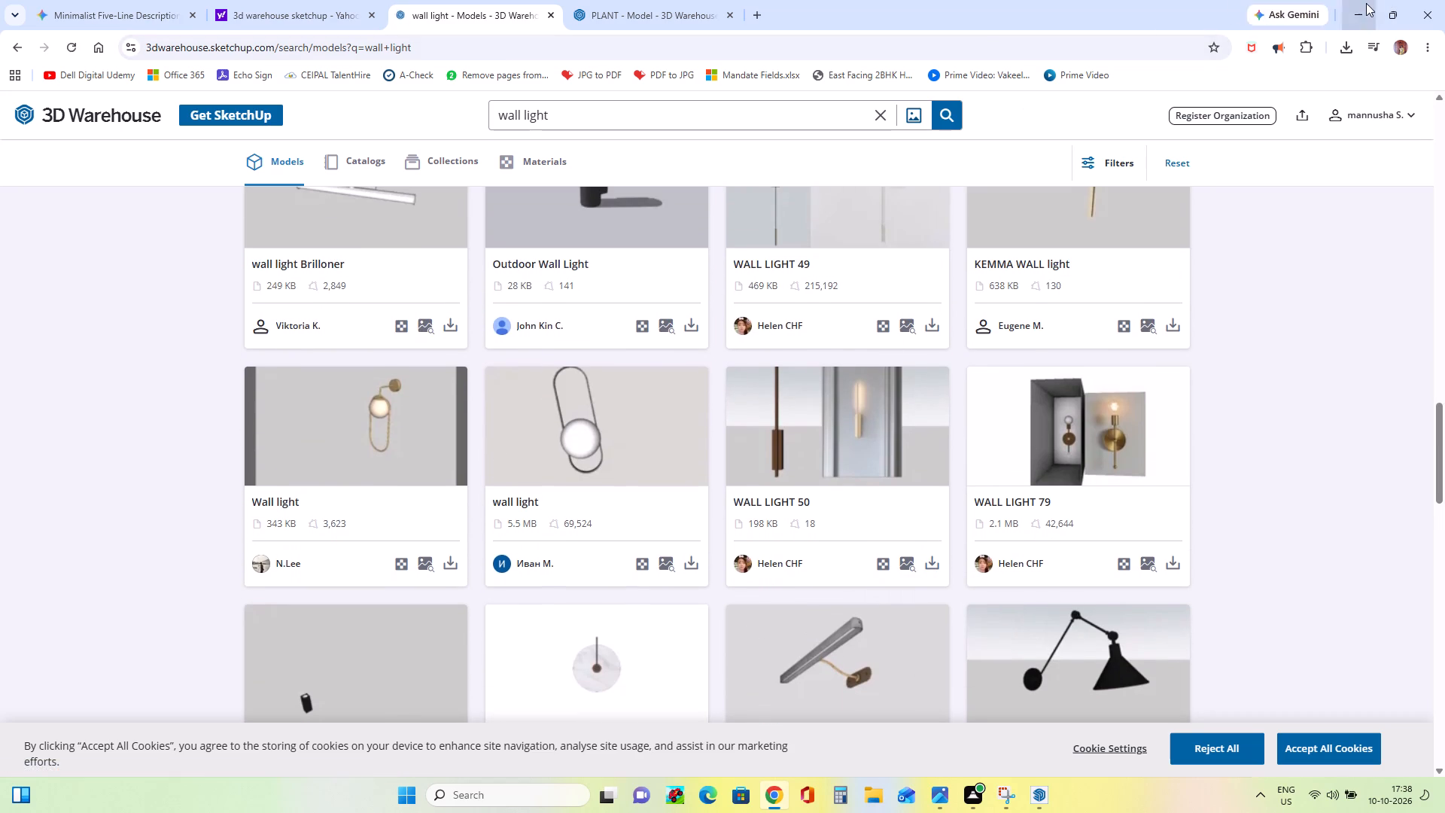
Back in SketchUp, import WALL+LIGHT+50 from Downloads and place it on the gate pillar beside the wood-slatted boundary wall.
left_click(1366, 3)
left_click(18, 23)
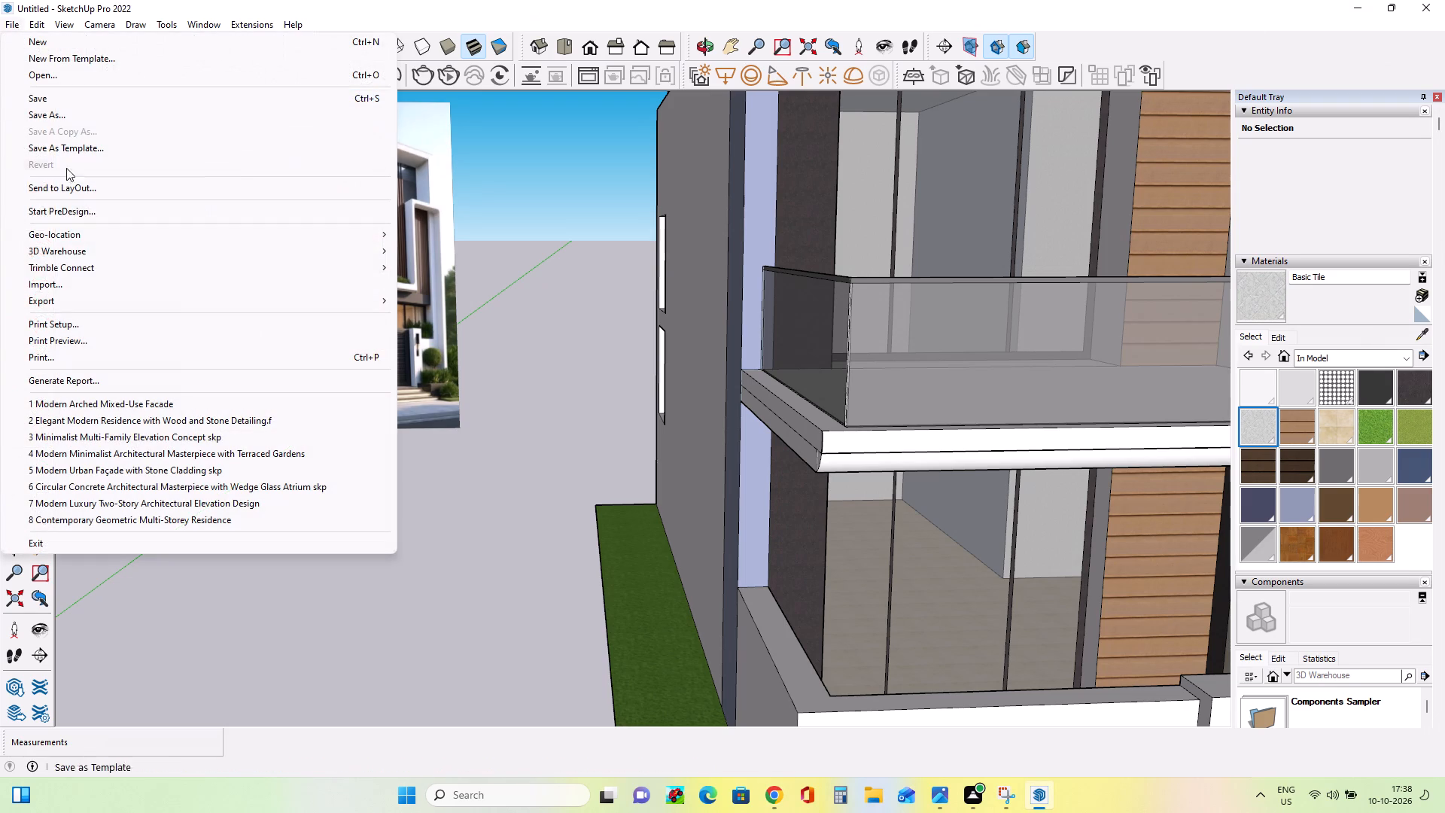
left_click(105, 285)
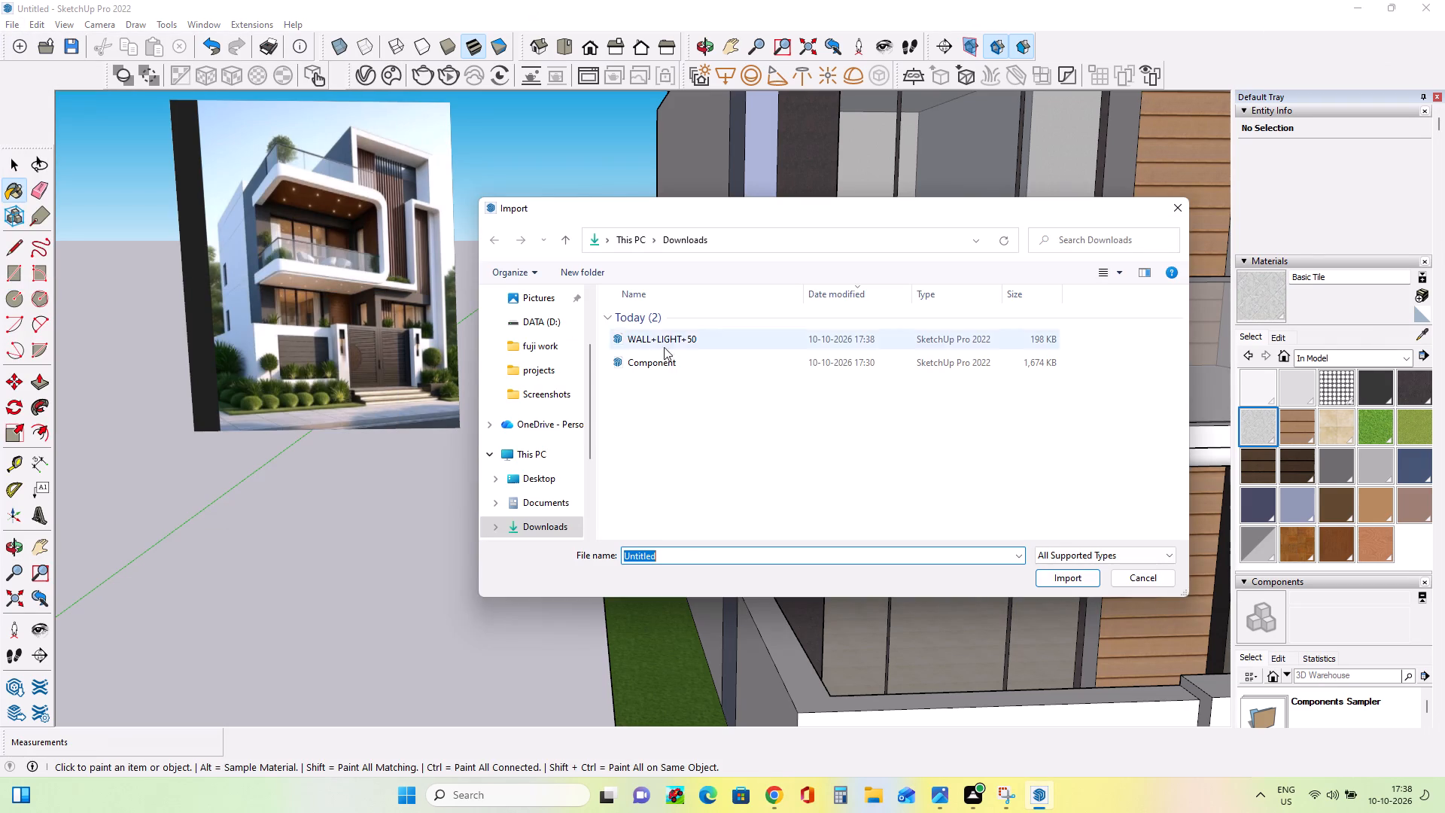
left_click(660, 347)
left_click(1058, 586)
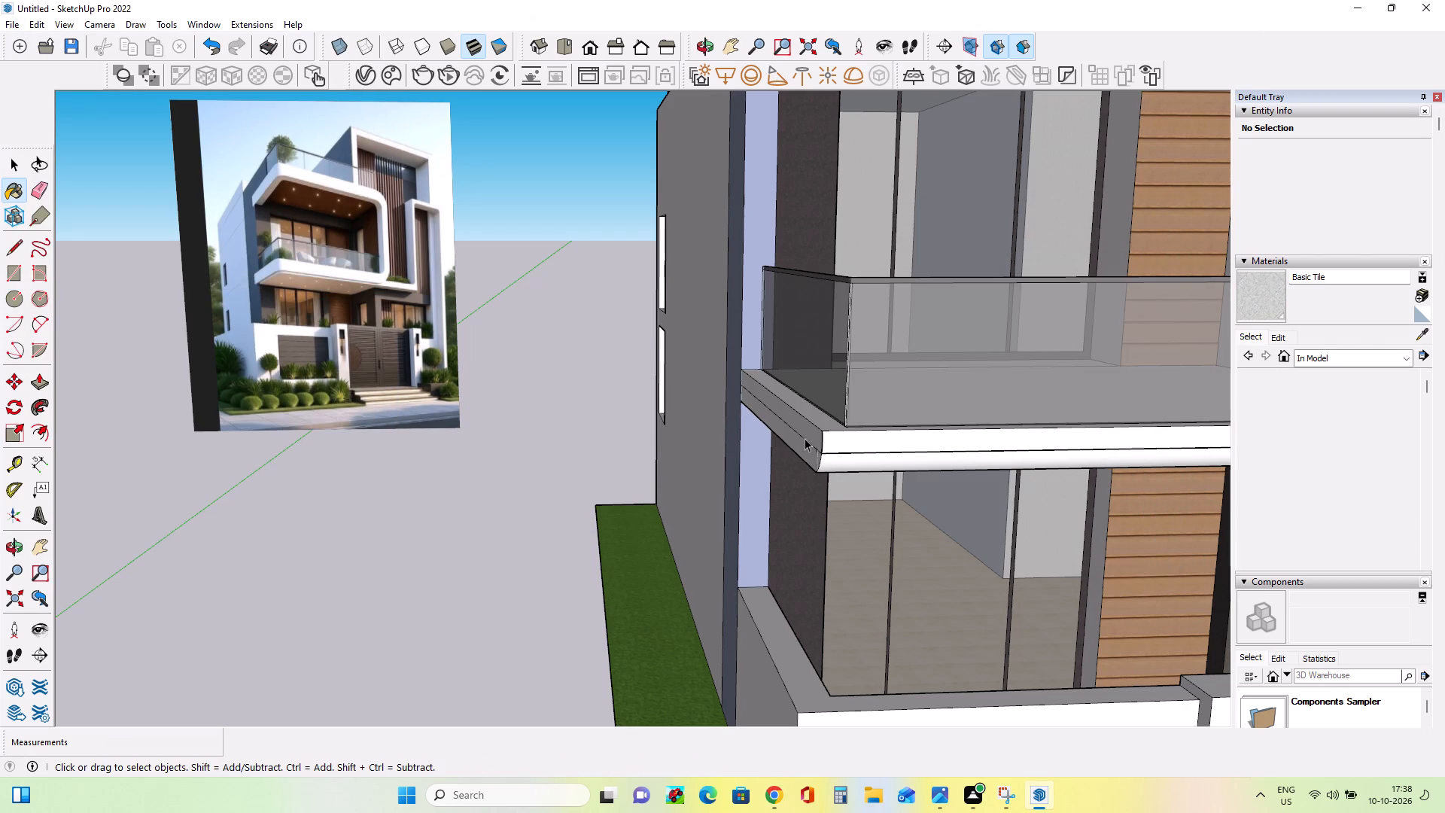
scroll(775, 428, "down", 13)
scroll(945, 436, "down", 3)
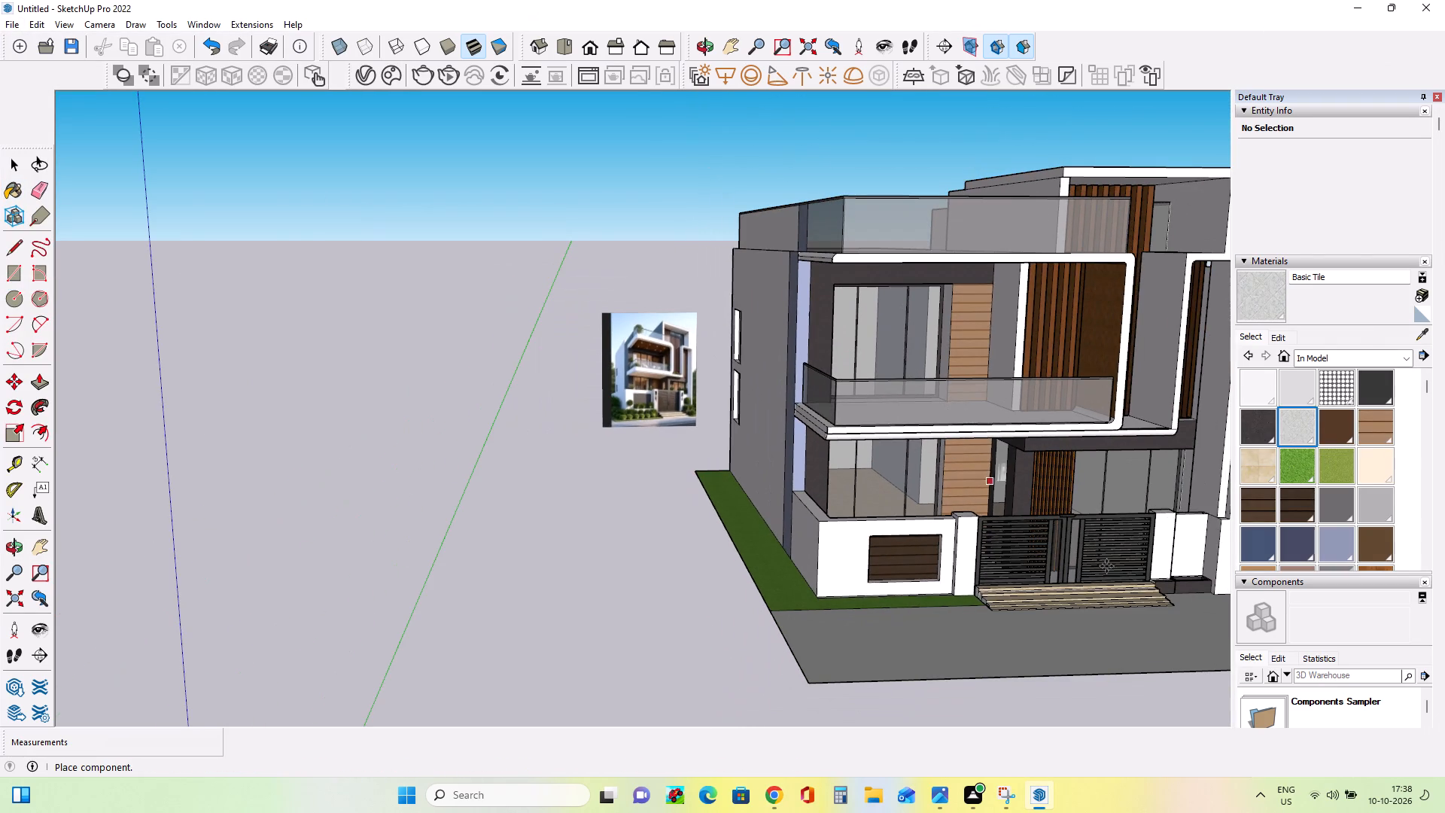
scroll(970, 575, "up", 1)
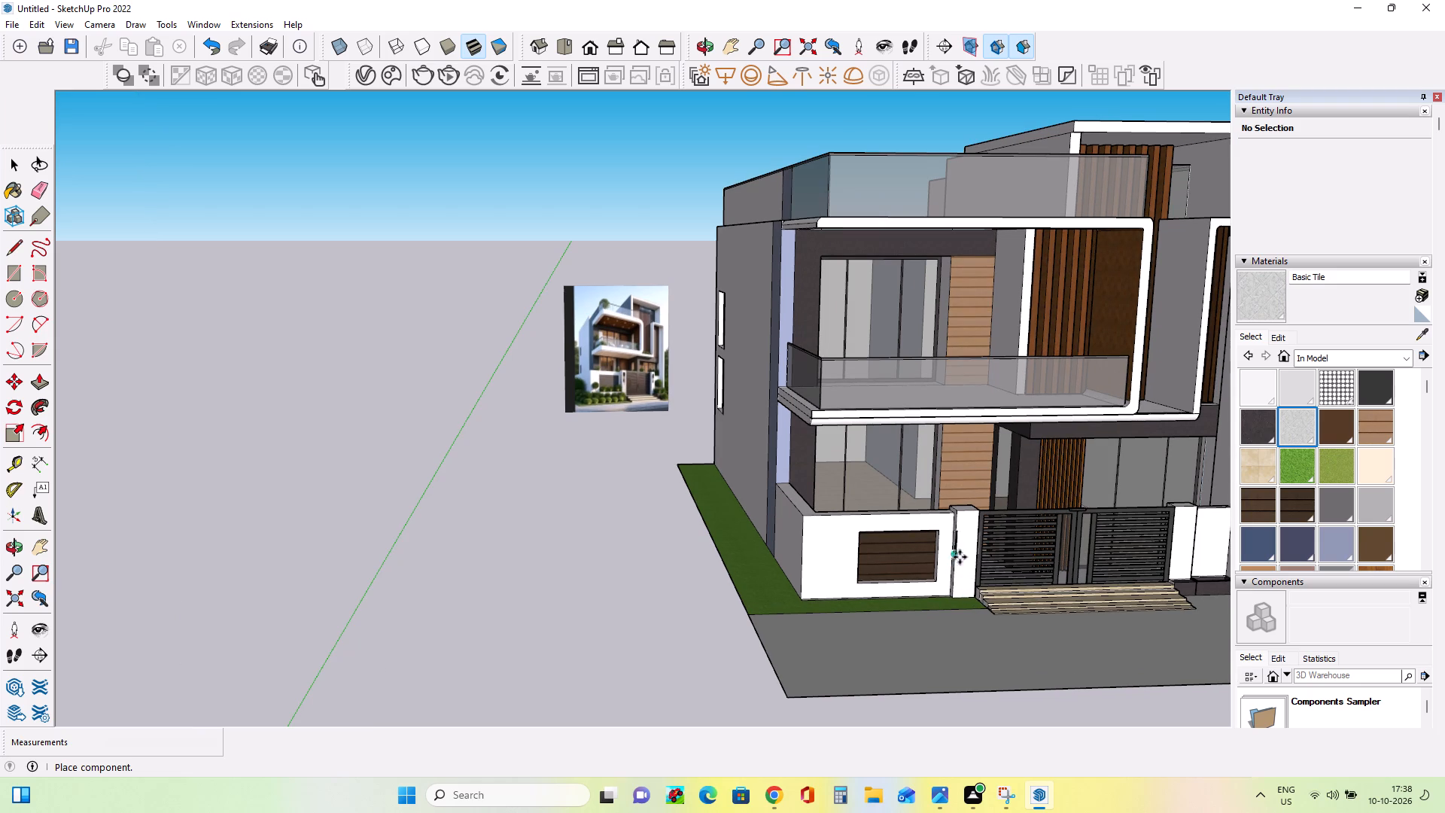
left_click(967, 557)
Move the imported wall light slightly away from the gate, onto the pillar's front face.
scroll(987, 574, "up", 6)
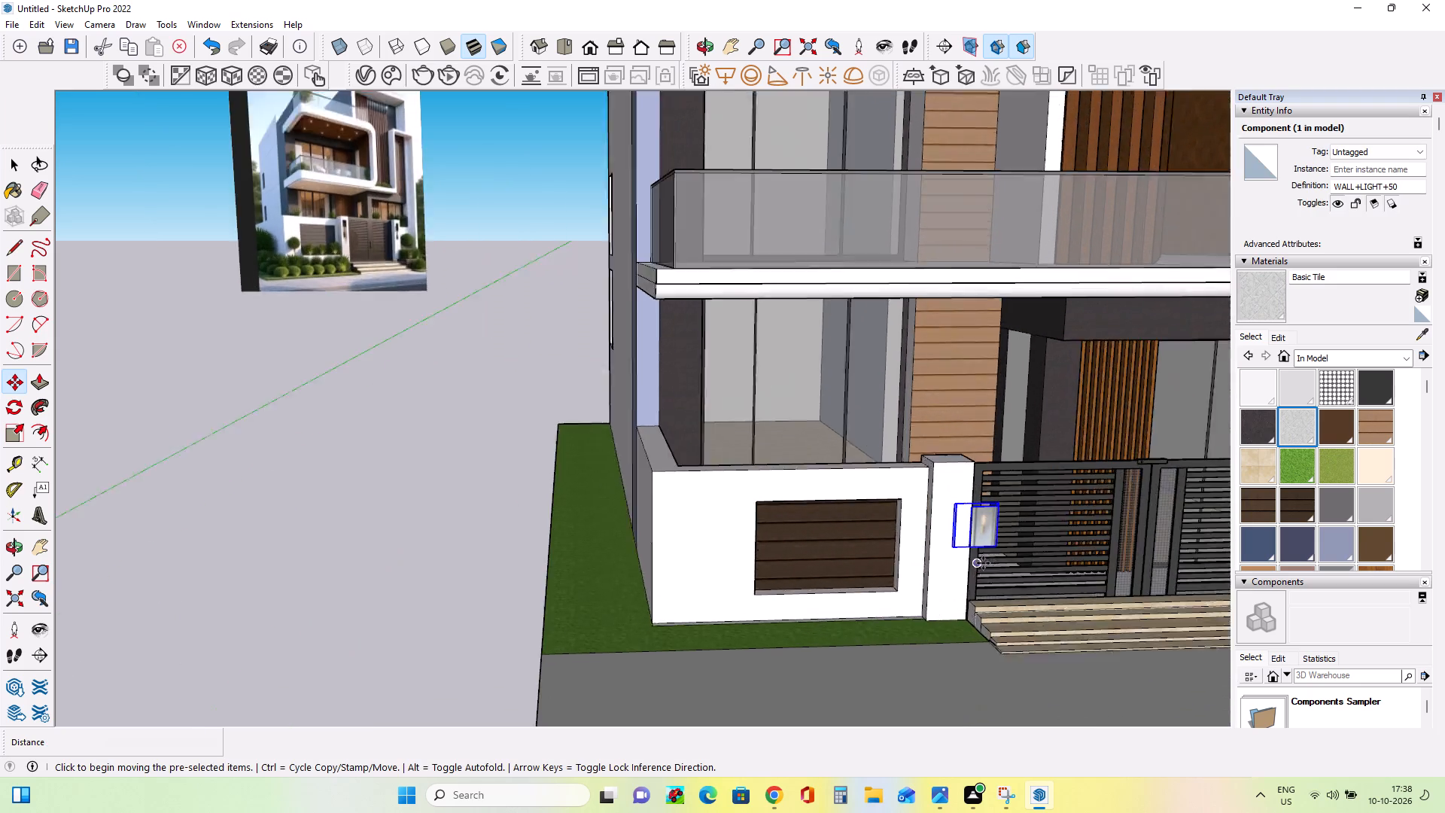
scroll(983, 563, "up", 9)
middle_click(976, 515)
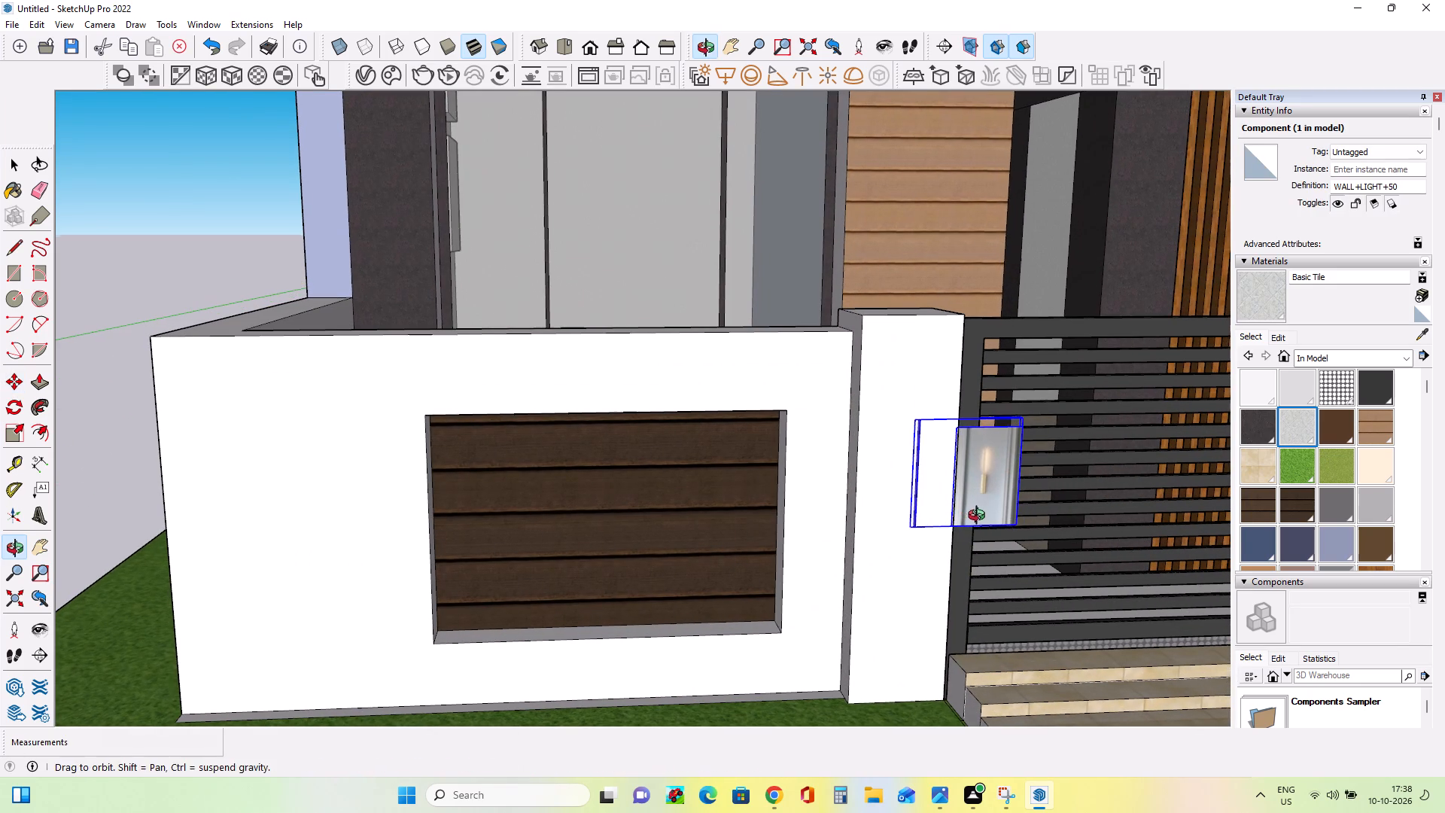
left_click(983, 516)
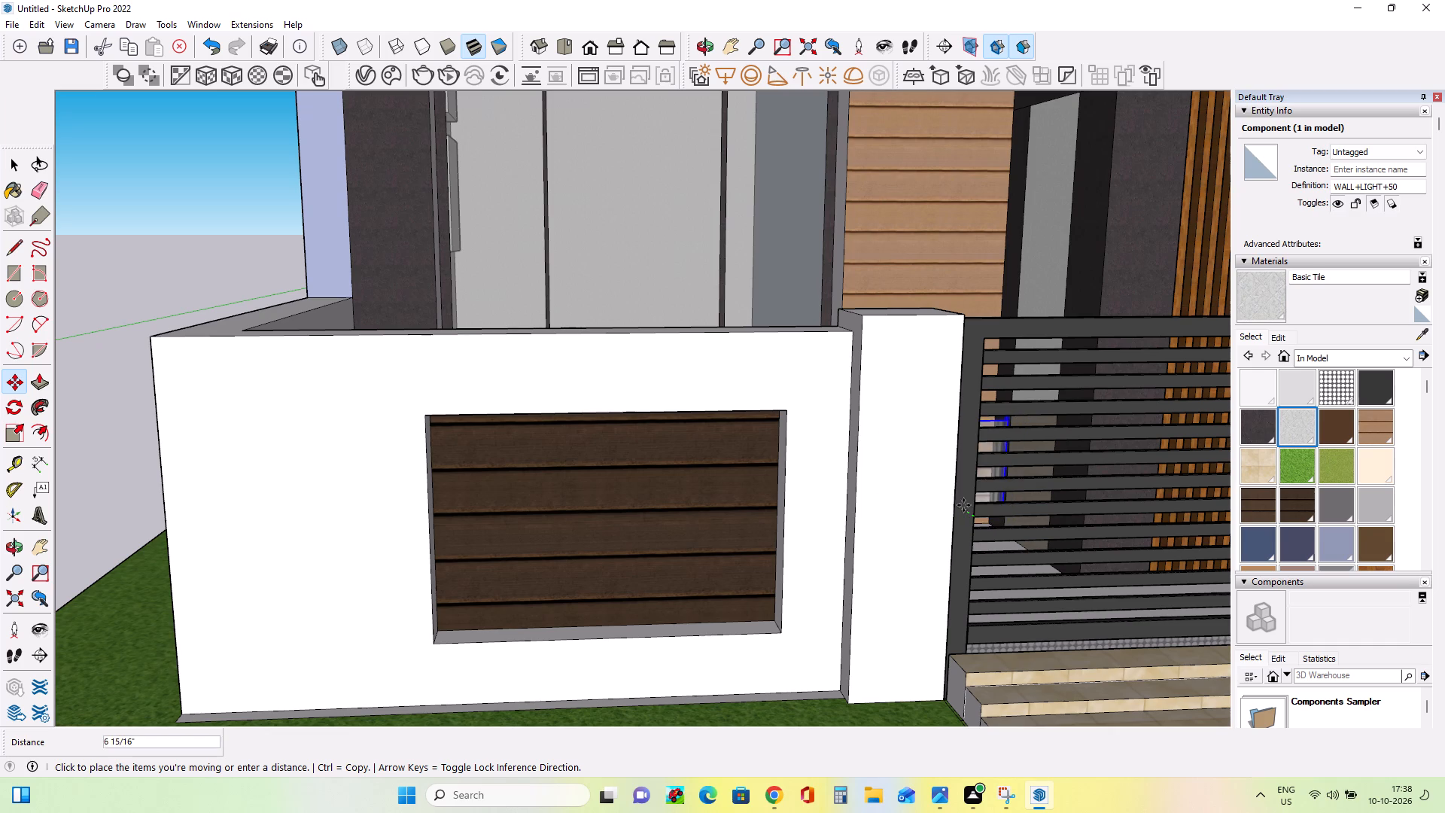
left_click(951, 528)
Open the wall light component for editing and delete the preview picture beside the fixture.
scroll(932, 528, "up", 5)
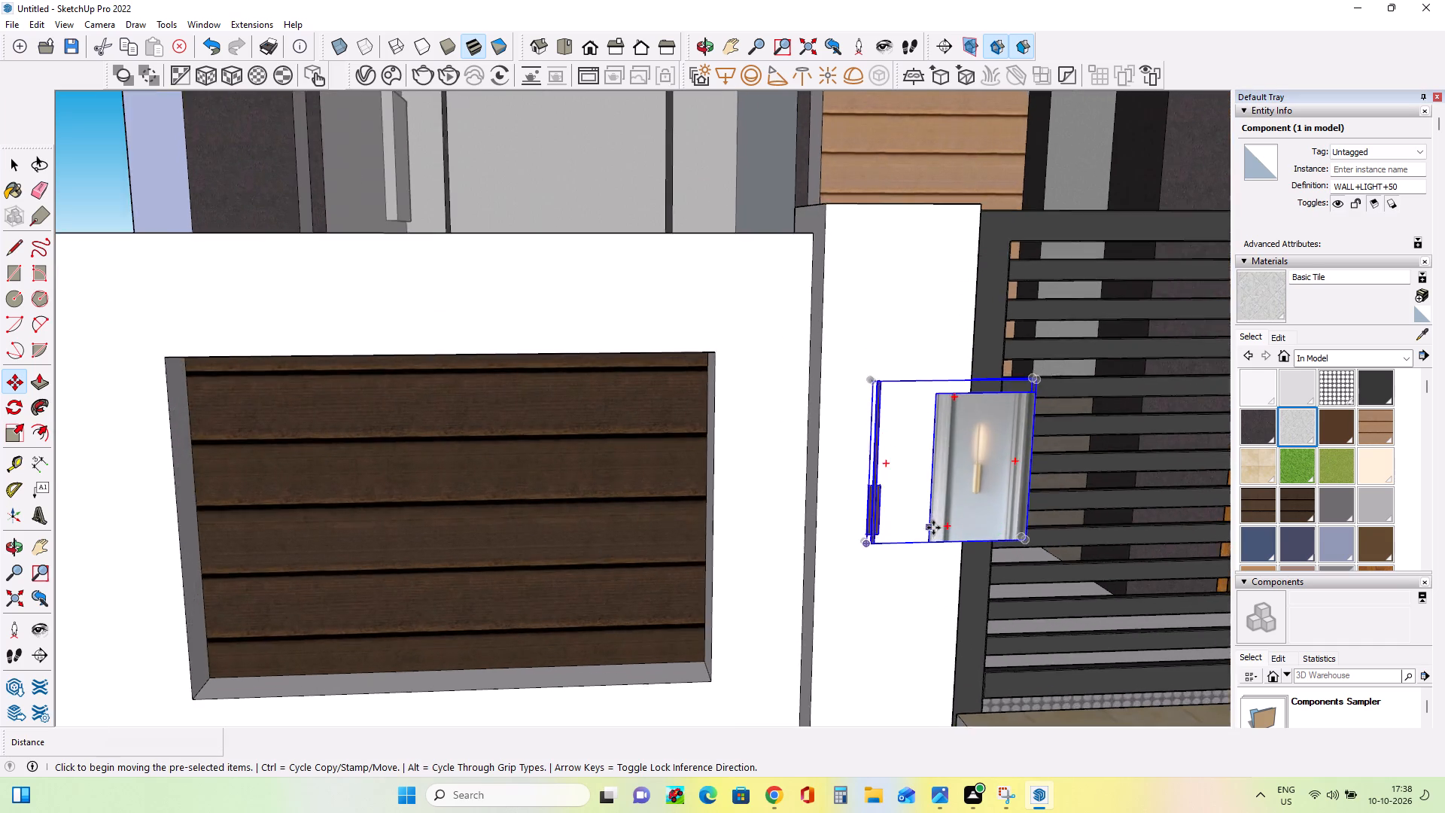
scroll(933, 528, "up", 2)
right_click(974, 486)
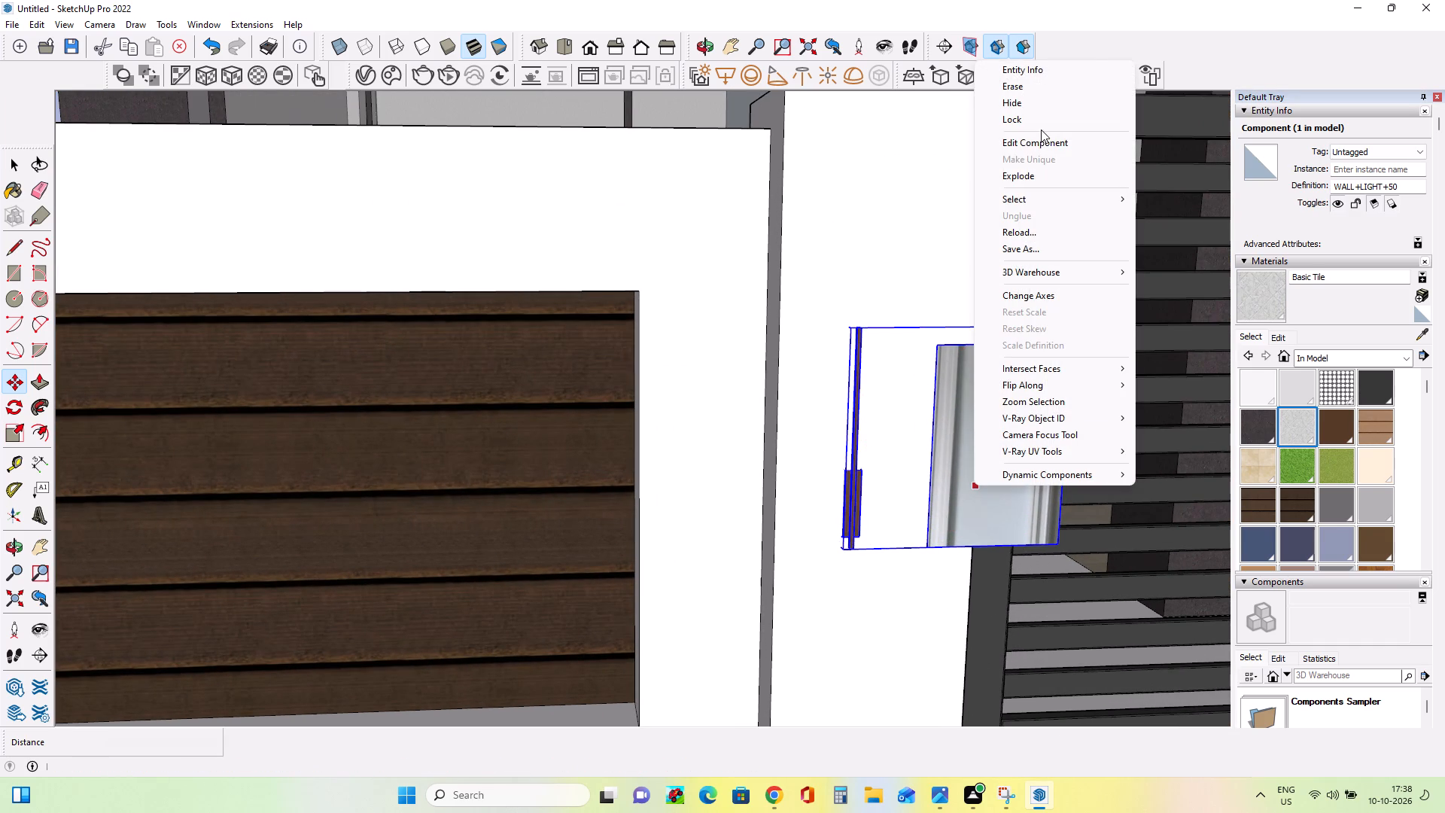
left_click(1042, 144)
left_click(1006, 455)
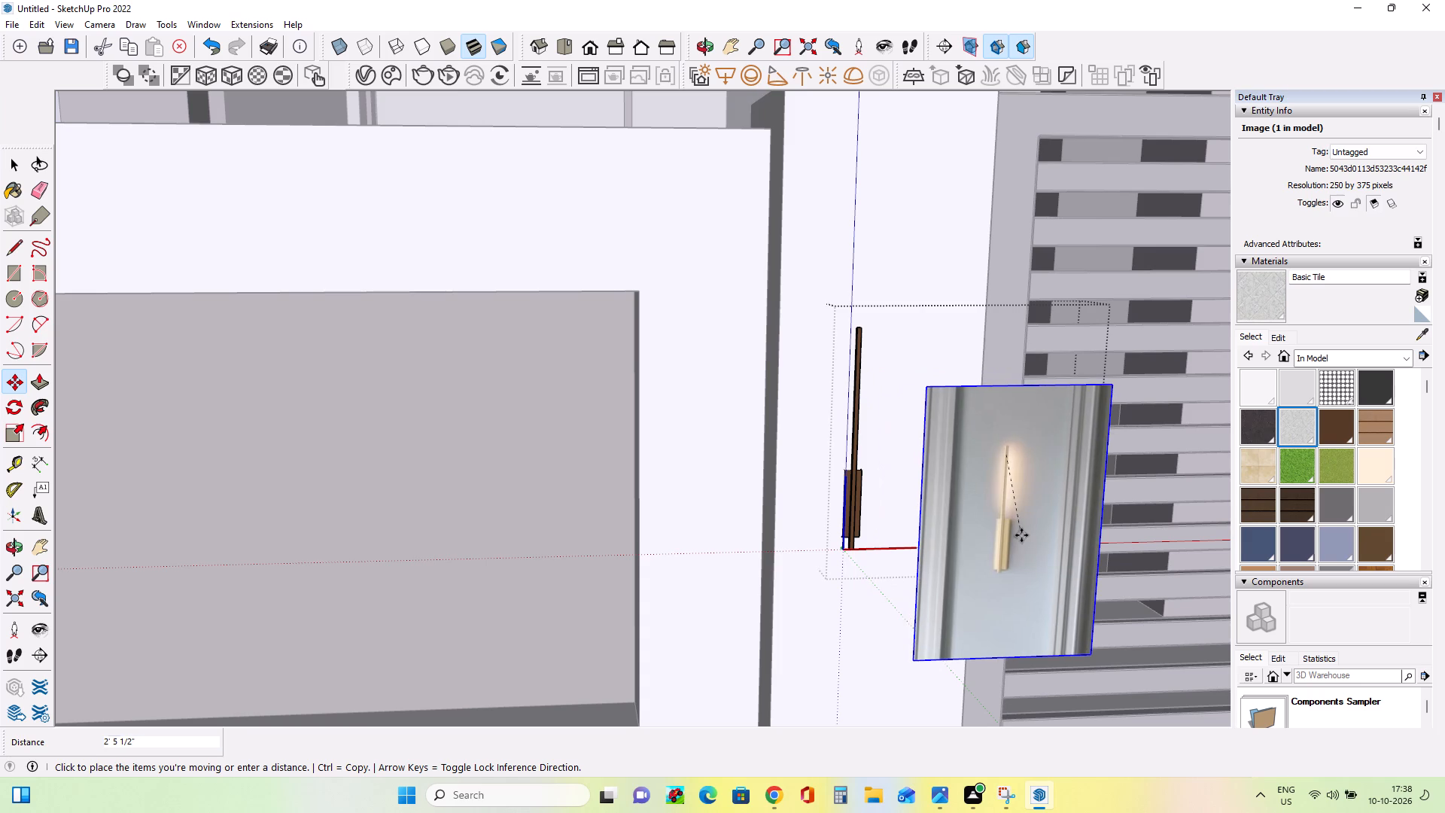
key("Delete")
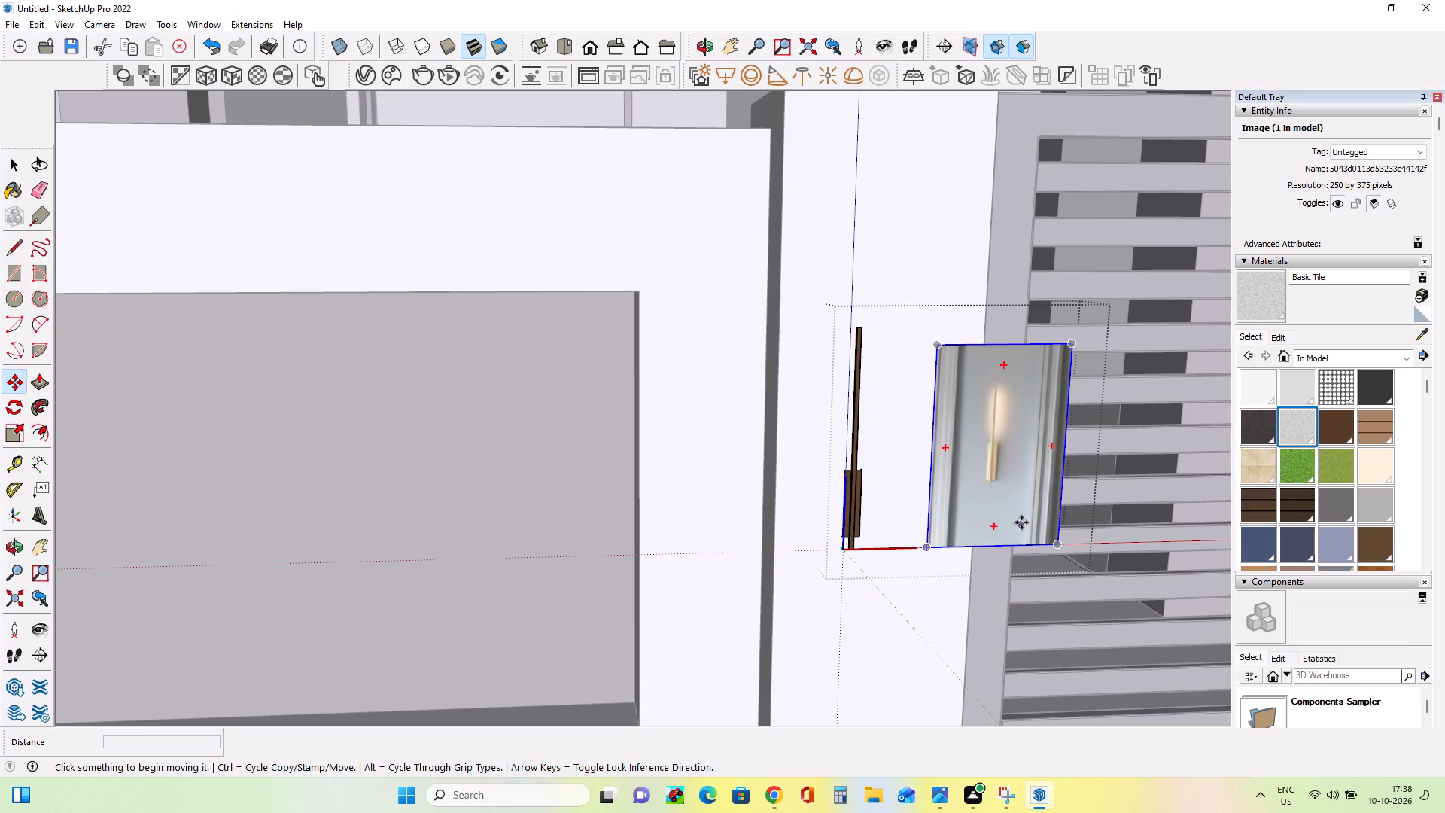
key("Delete")
Move the light fixture about 1' 5 1/2" up the gate pillar and about 4 5/8" outward onto its front face.
middle_click_drag(960, 535, 923, 498)
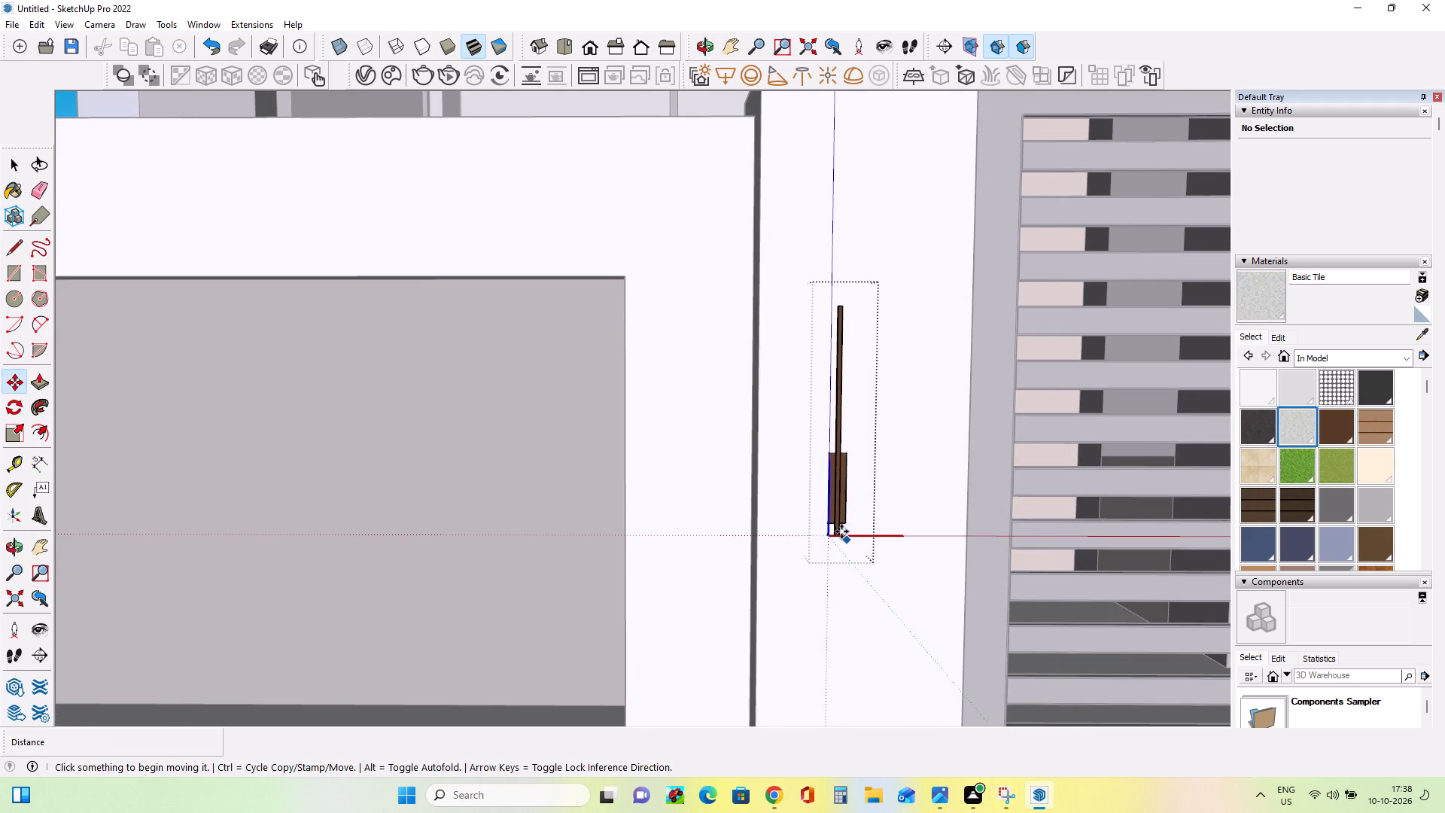
left_click(839, 528)
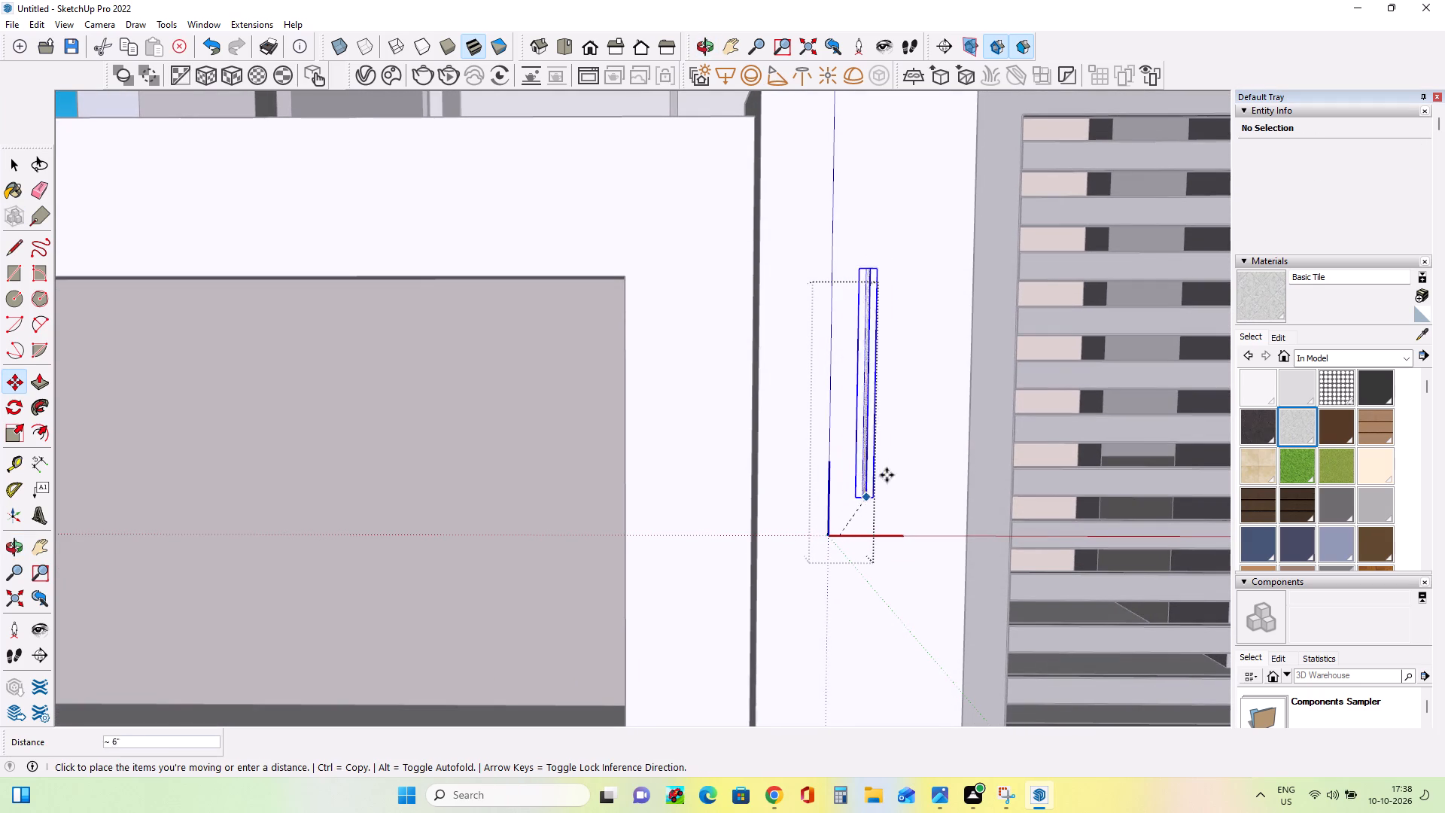
left_click(888, 367)
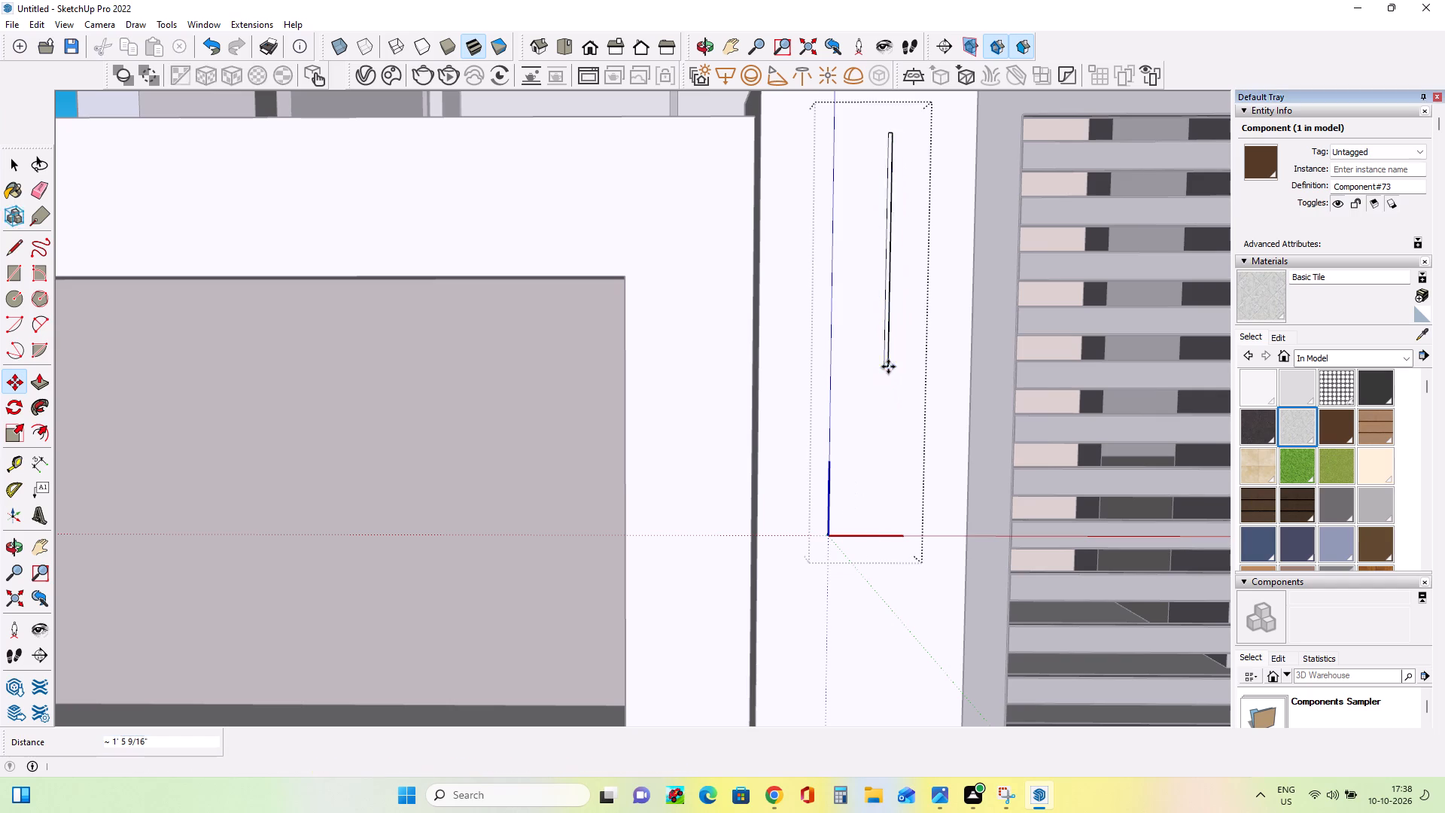
middle_click_drag(914, 422, 669, 498)
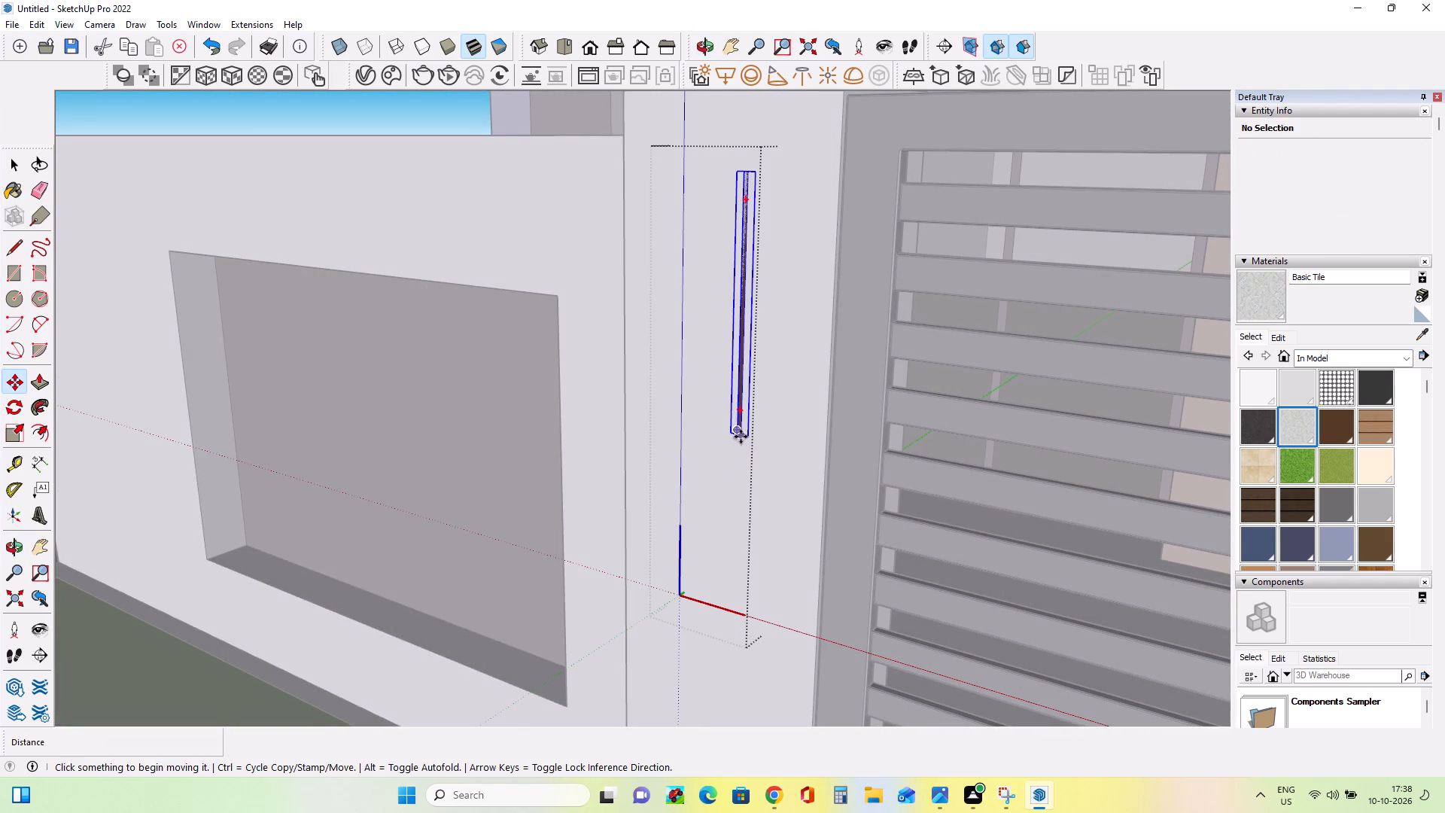
left_click(741, 437)
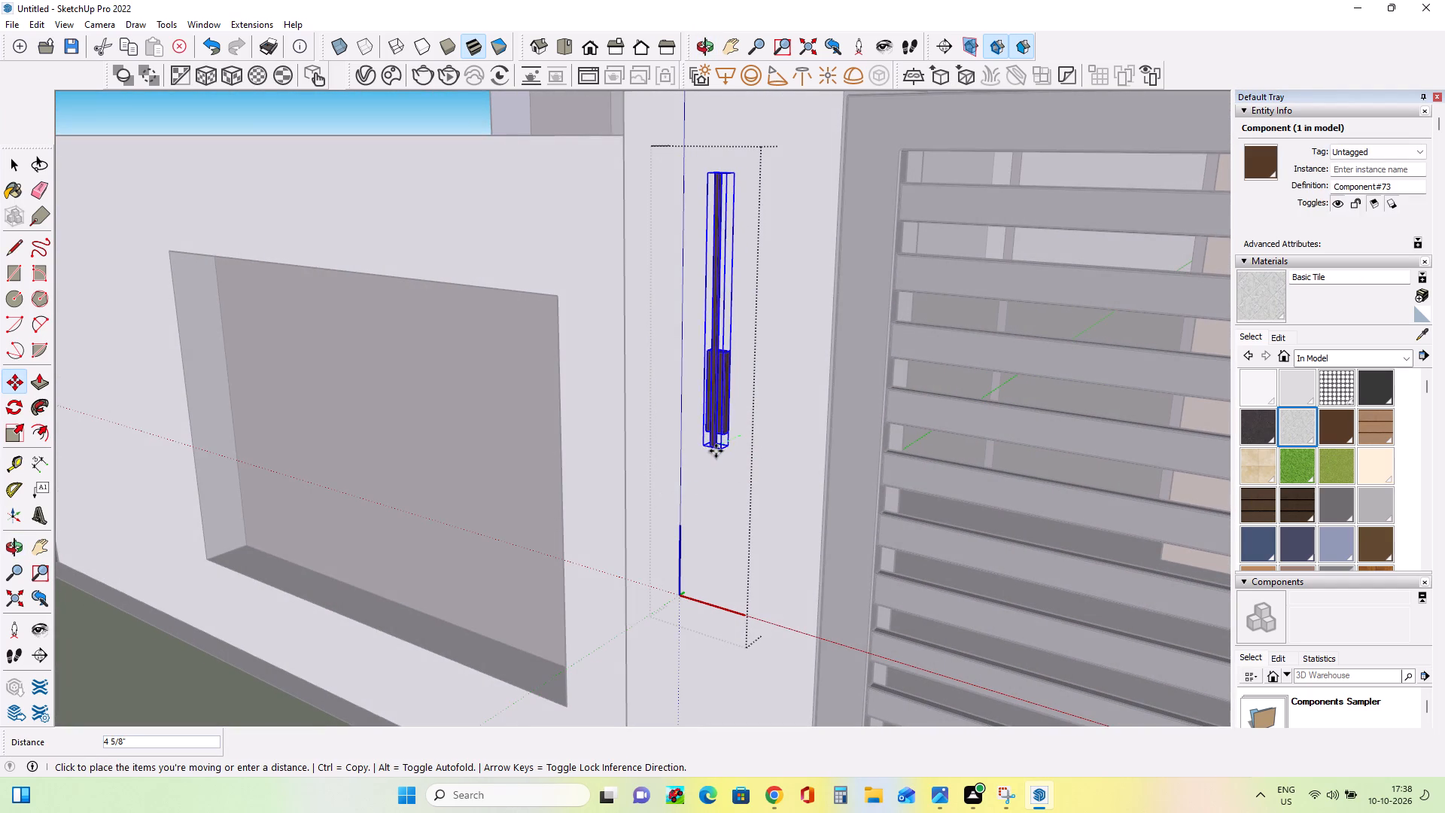
left_click(716, 451)
Copy the wall light about 17' across to the pillar on the other side of the gate, and finish editing the component.
middle_click_drag(759, 490, 941, 437)
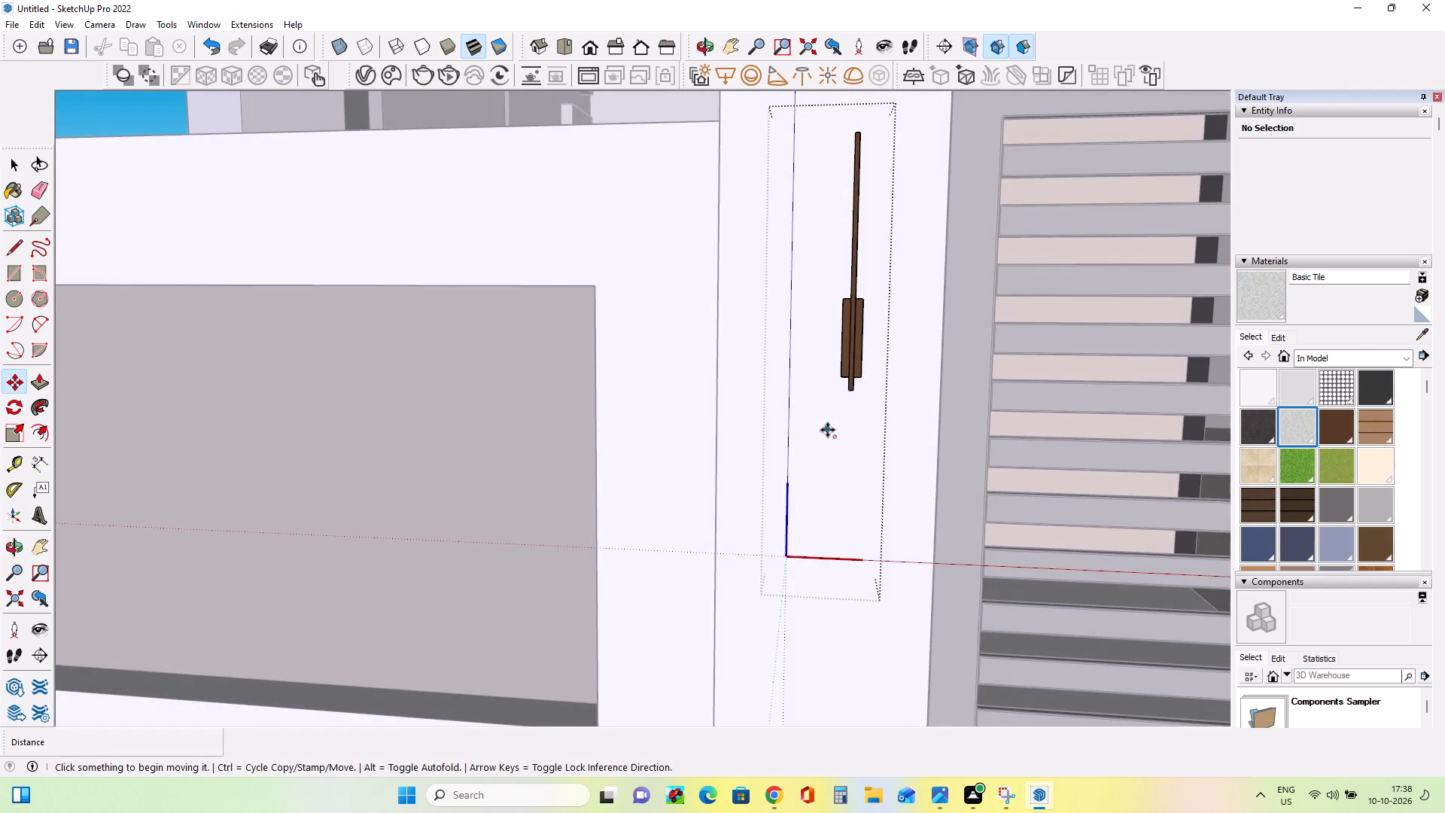
middle_click_drag(829, 430, 995, 520)
scroll(905, 399, "down", 3)
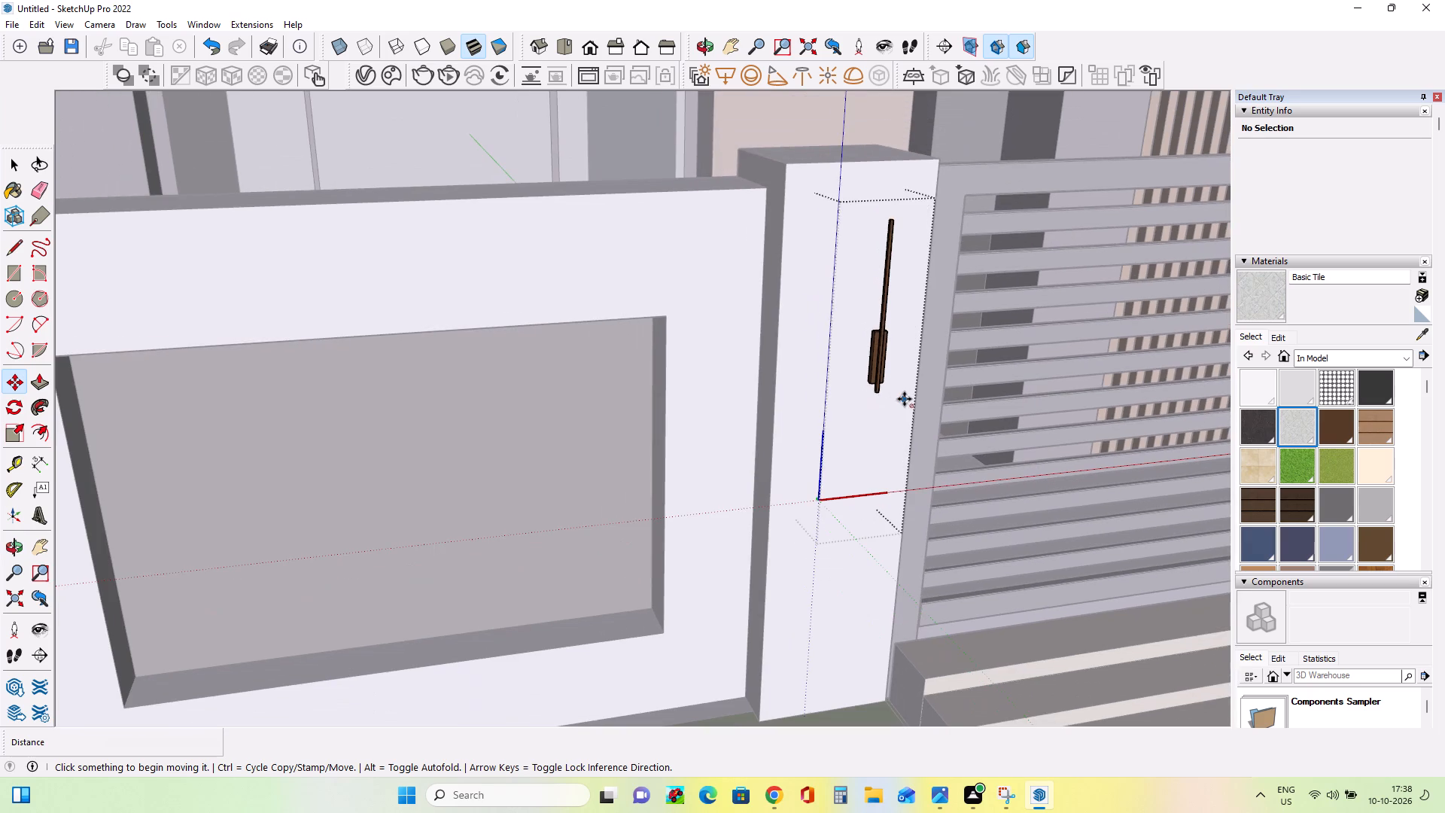
middle_click_drag(922, 399, 698, 407)
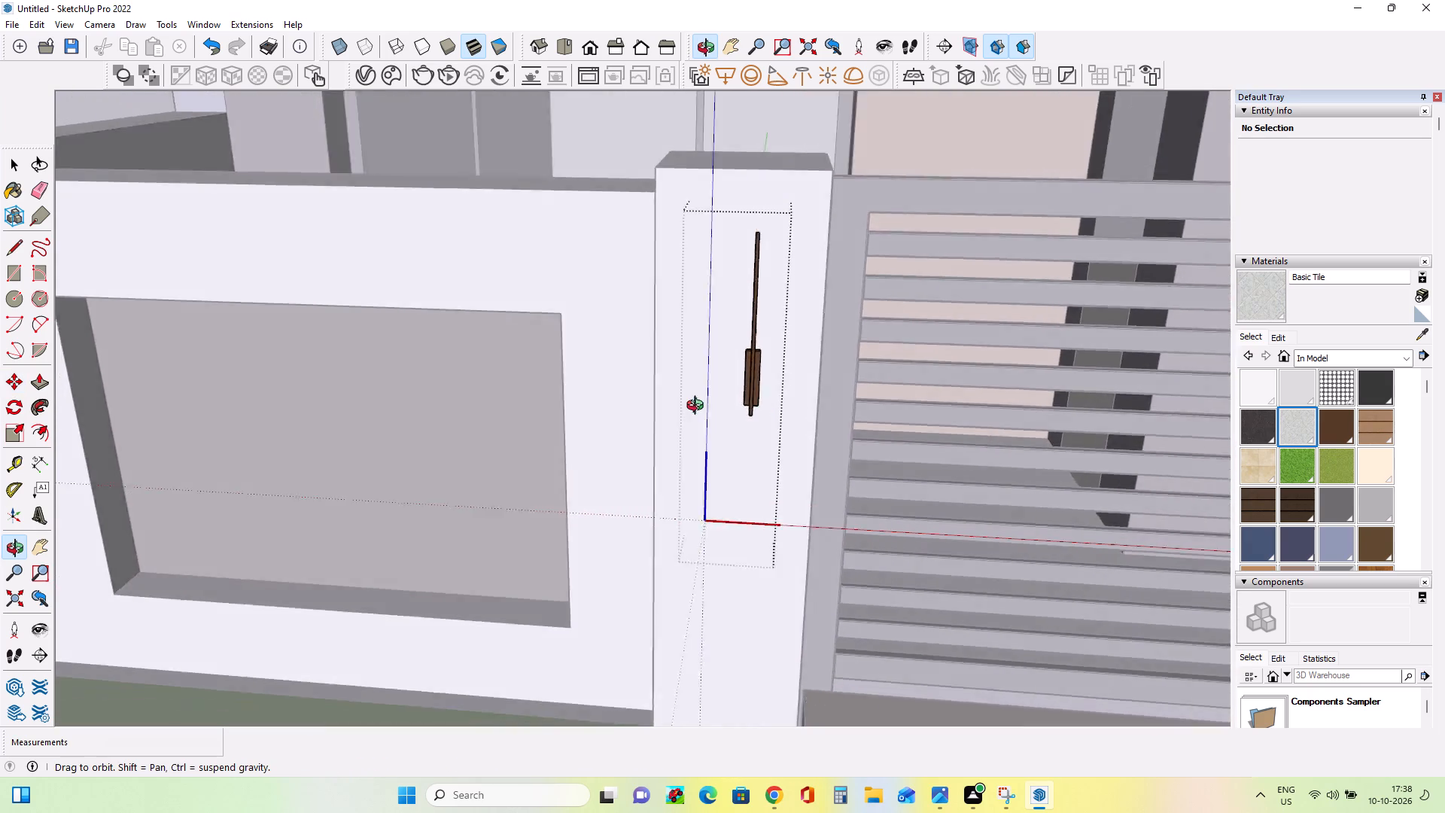
middle_click_drag(698, 407, 502, 437)
middle_click_drag(785, 456, 1030, 400)
scroll(1030, 400, "down", 1)
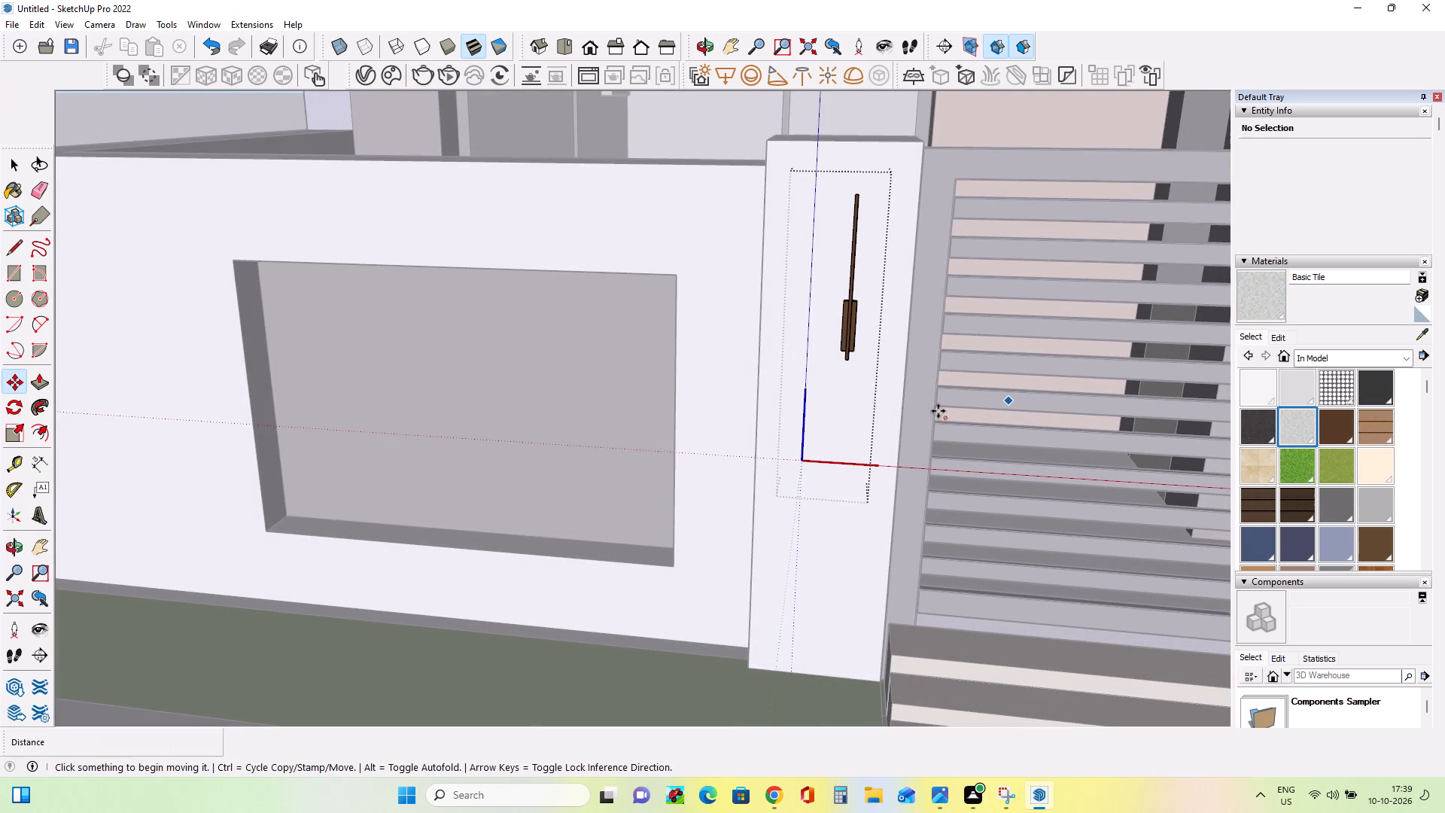
scroll(885, 400, "down", 3)
middle_click_drag(895, 403, 928, 380)
scroll(926, 378, "down", 2)
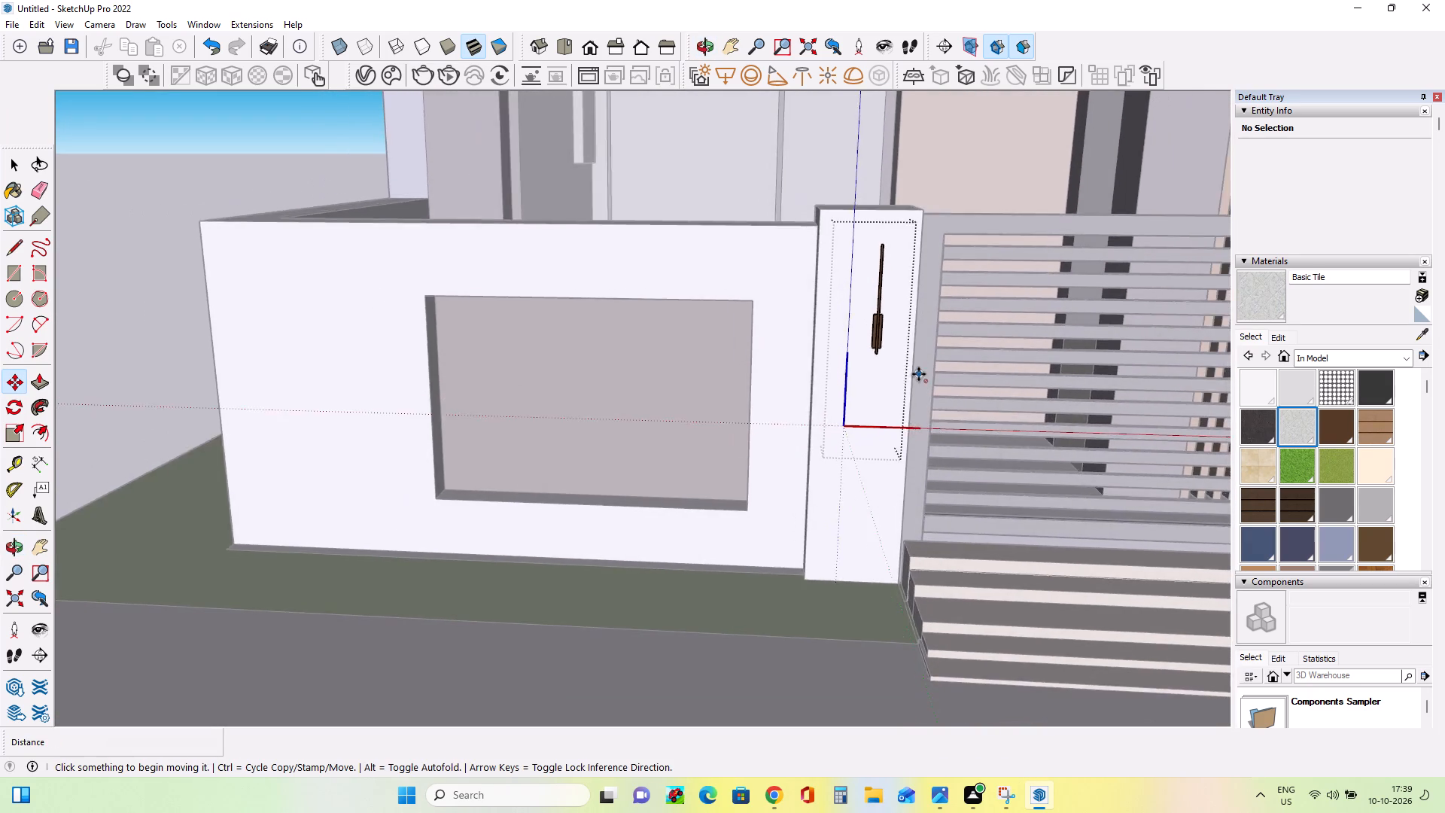
scroll(919, 374, "down", 2)
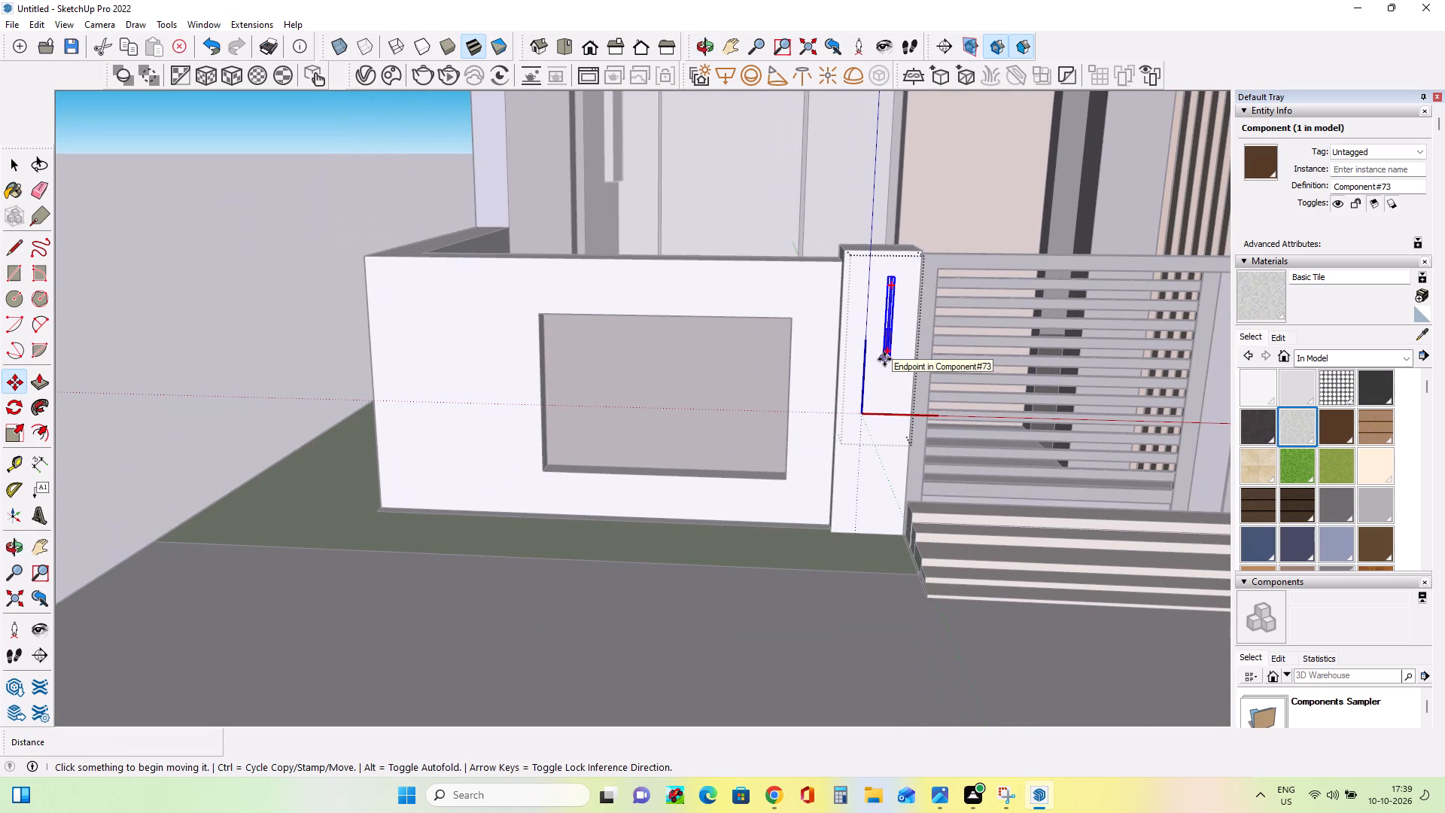
left_click(884, 359, "ctrl")
scroll(942, 378, "down", 8)
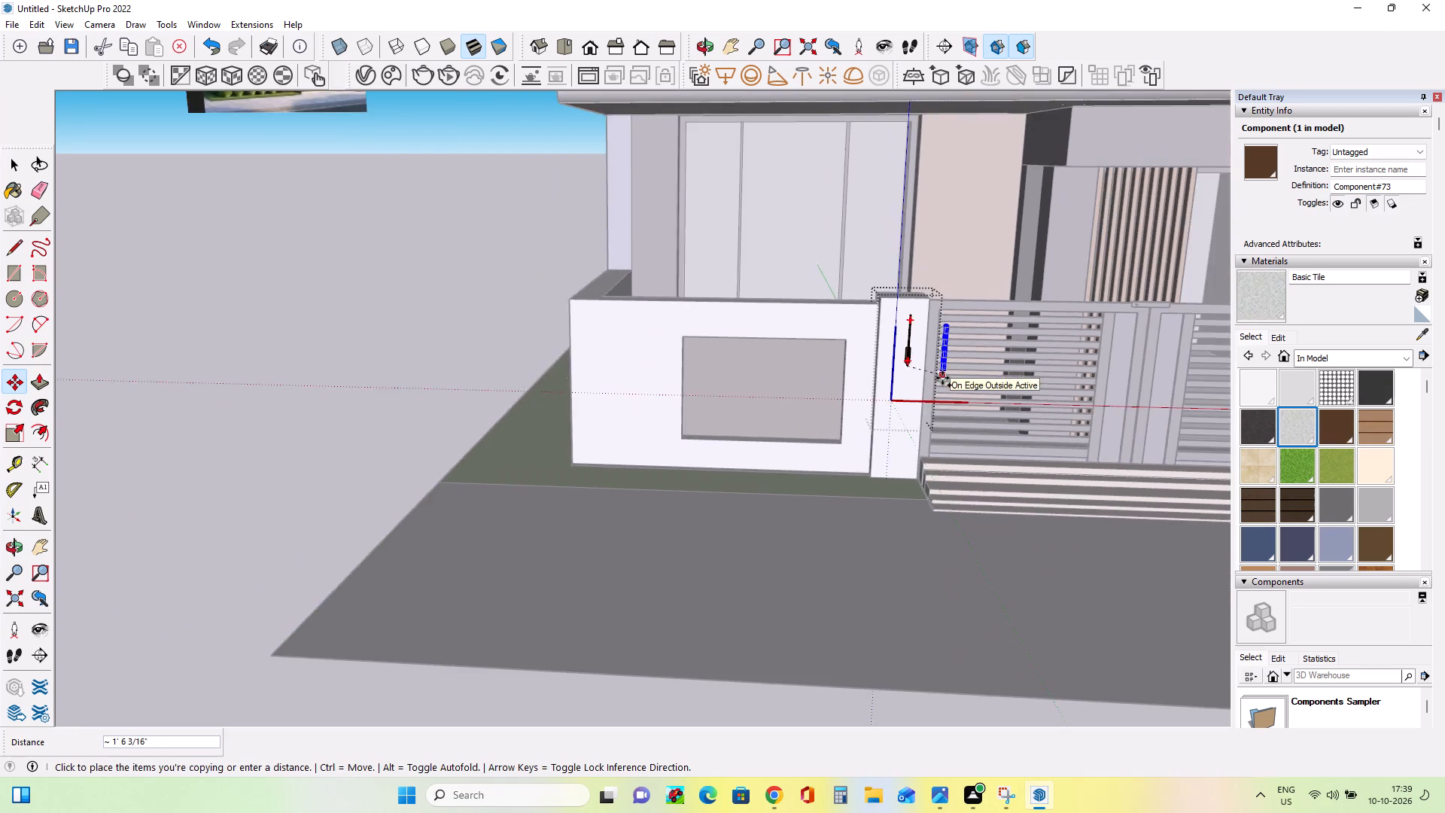
scroll(942, 378, "down", 6)
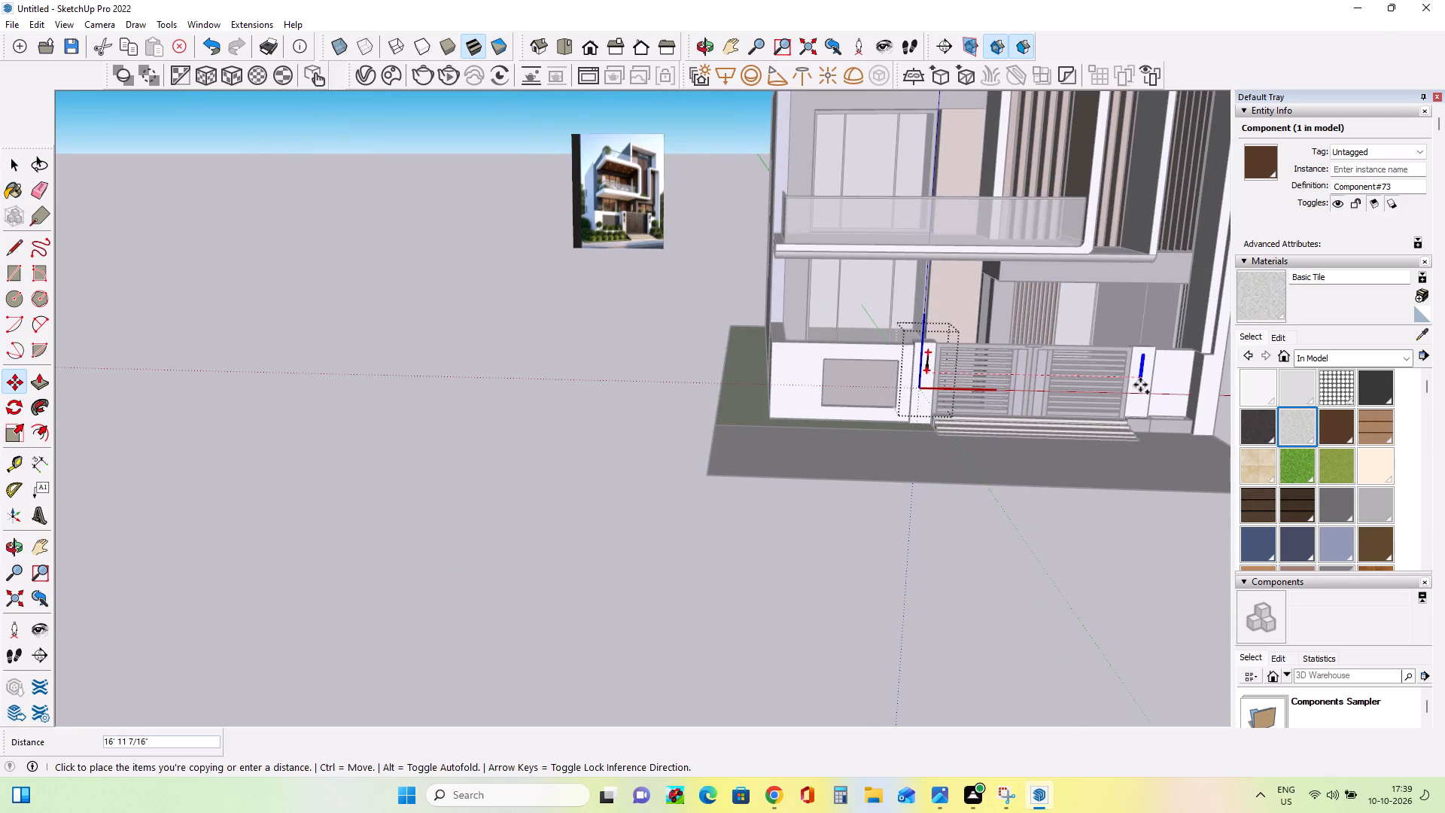
left_click(1142, 385)
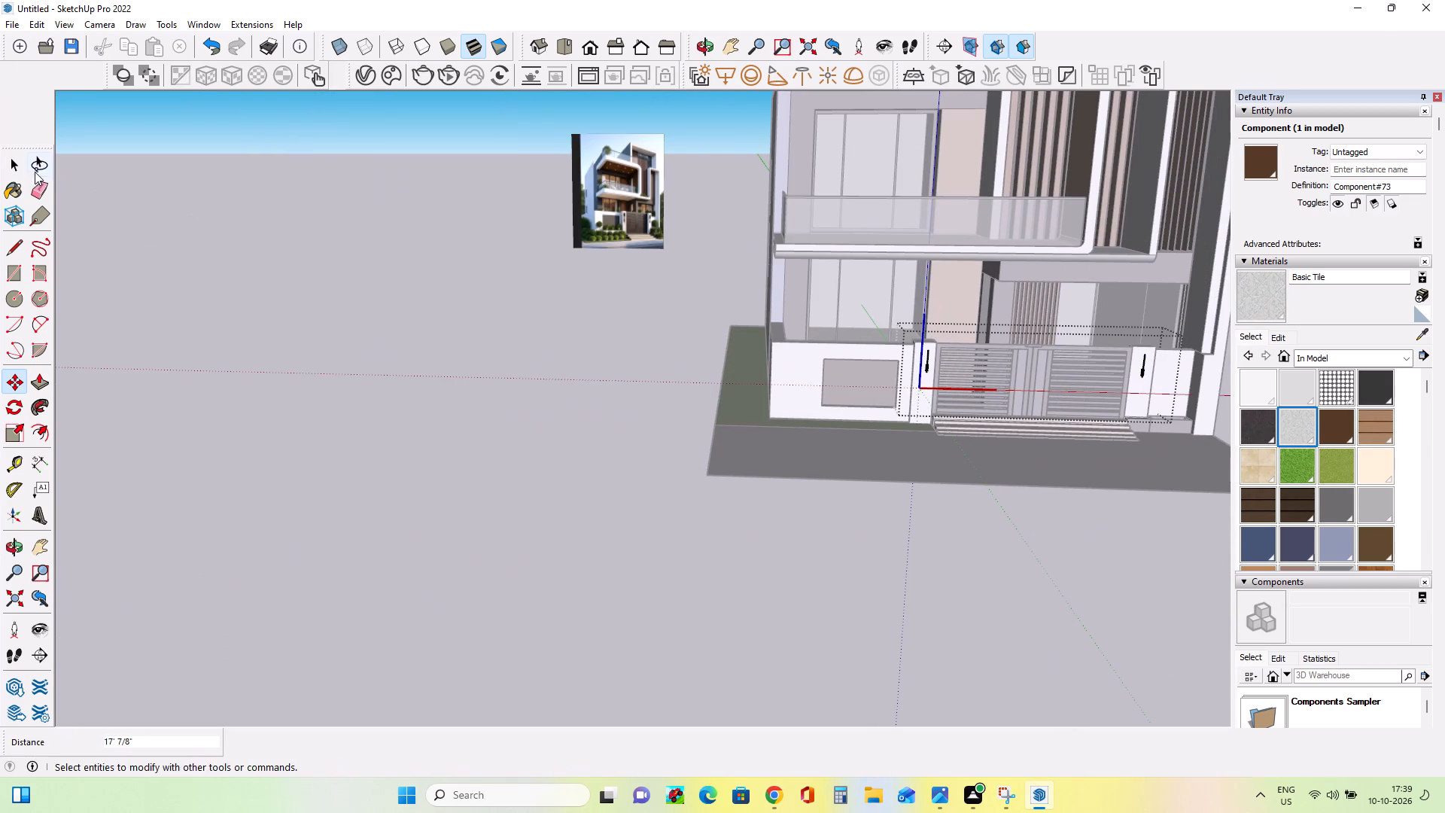
left_click(23, 170)
left_click(342, 336)
Examine the pillar lights and the whole front facade from several views beside the reference image.
scroll(1175, 473, "up", 9)
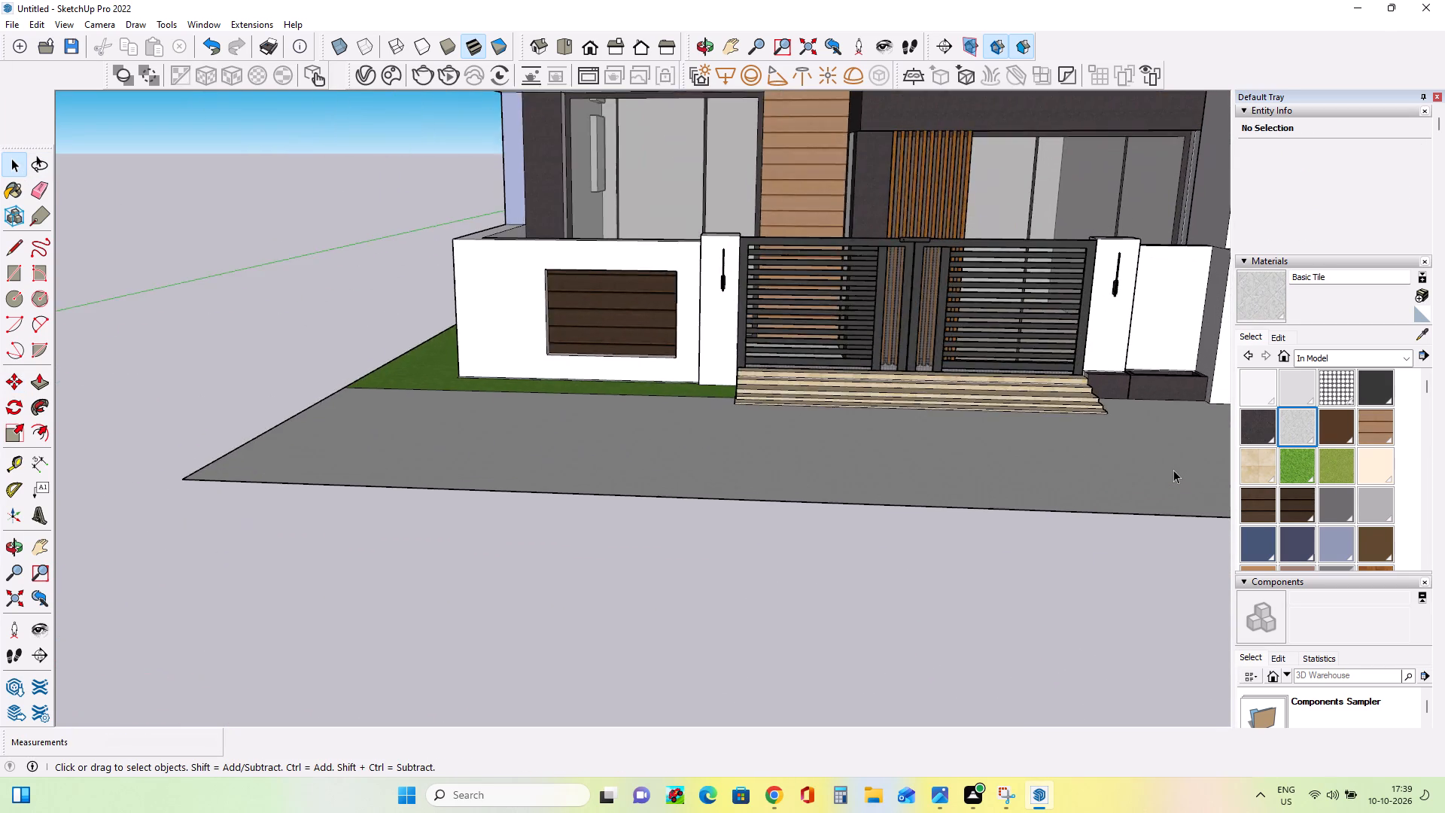
scroll(1173, 470, "up", 3)
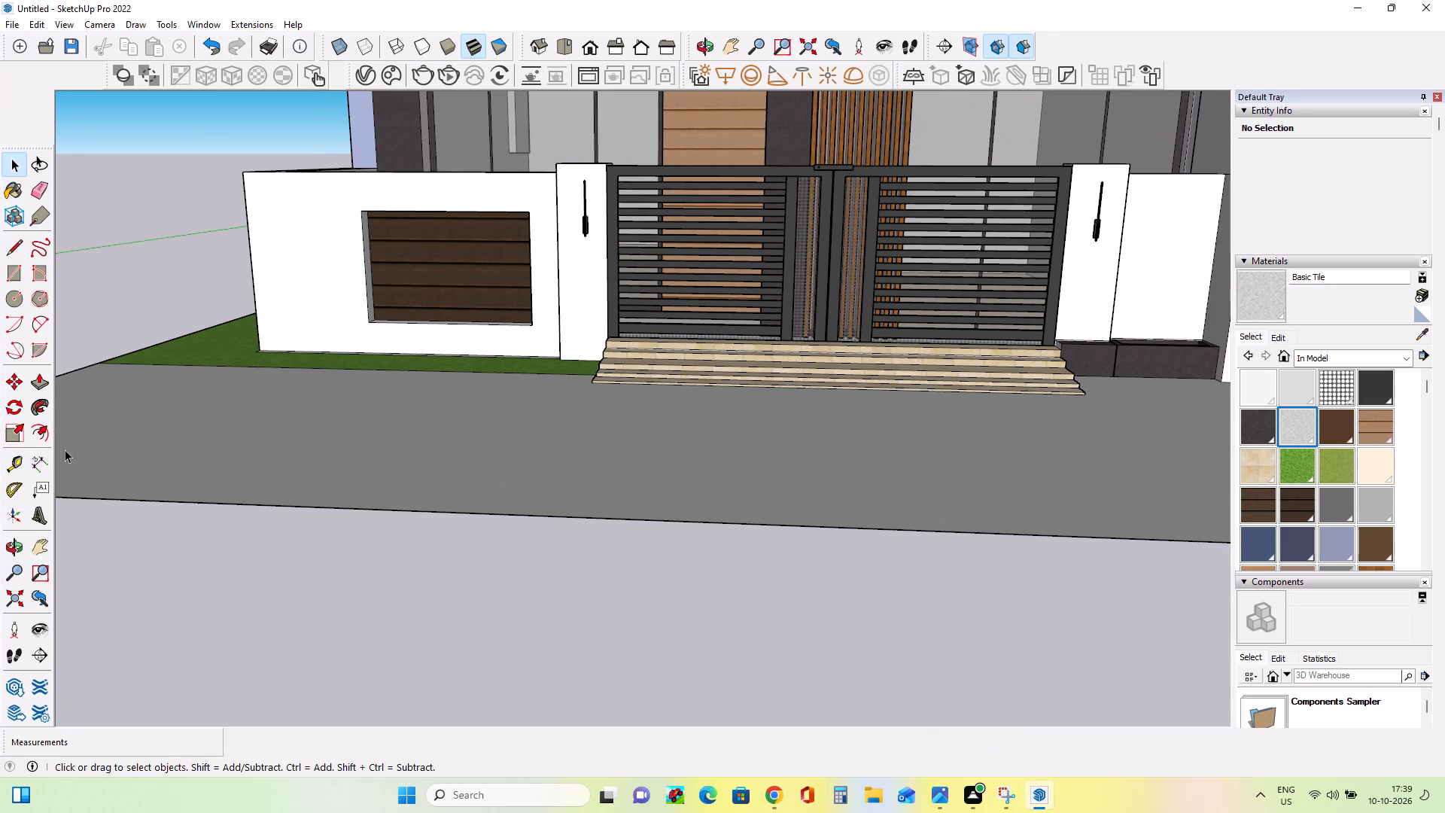
left_click(32, 544)
left_click_drag(406, 285, 394, 542)
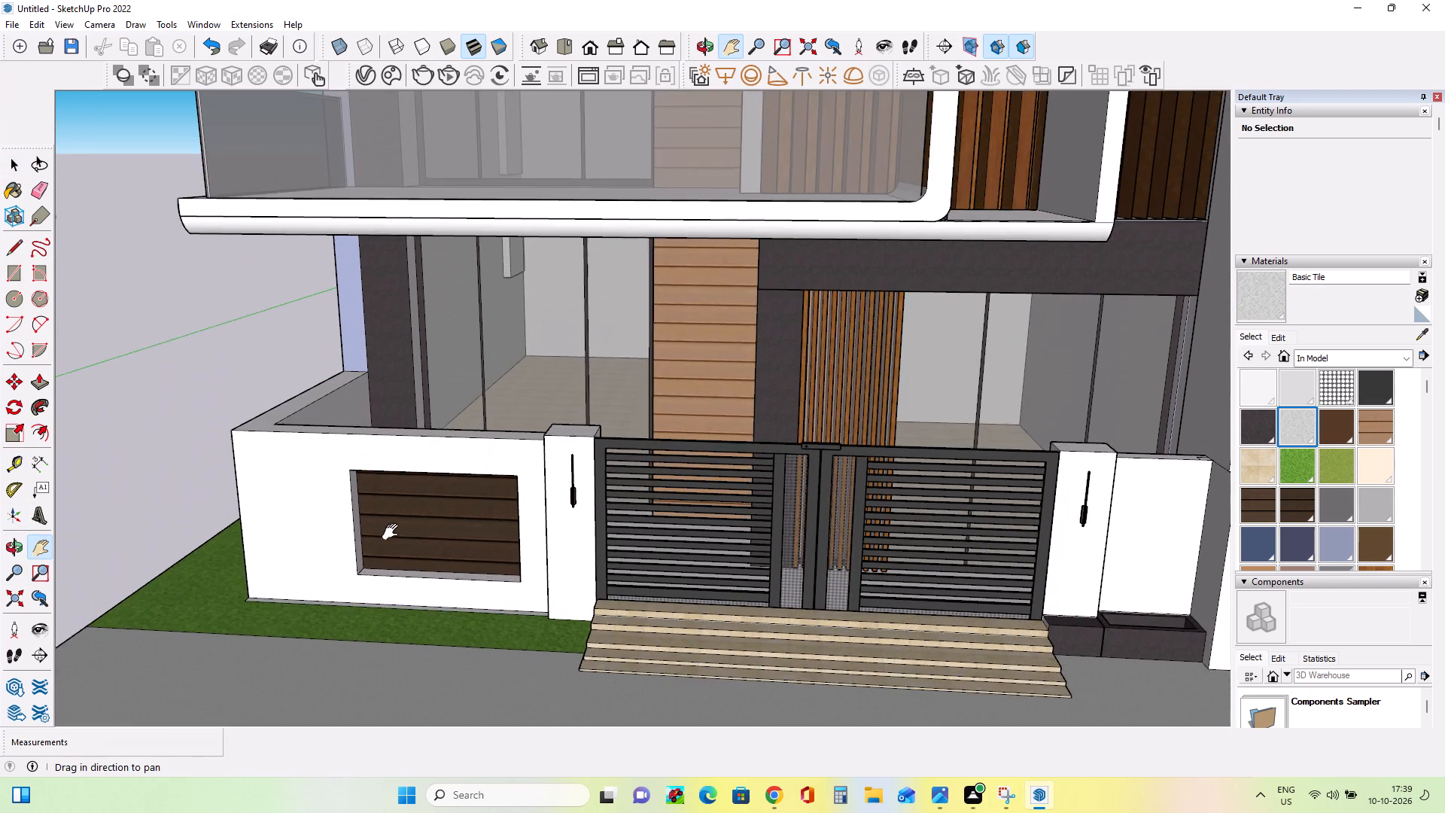
scroll(437, 505, "down", 4)
scroll(682, 480, "up", 3)
scroll(682, 480, "down", 8)
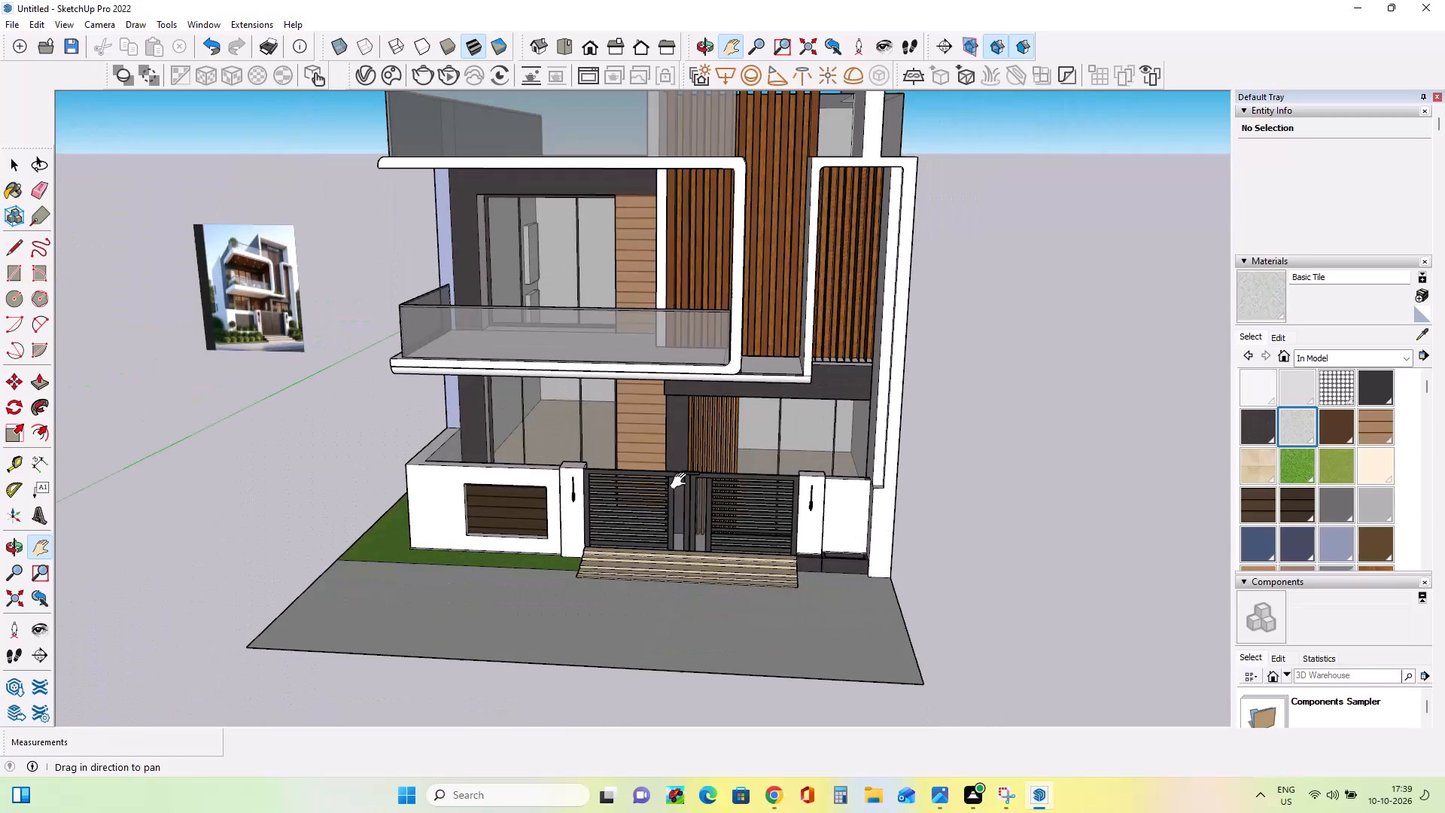
left_click_drag(674, 467, 728, 590)
scroll(732, 571, "up", 3)
left_click_drag(733, 566, 732, 536)
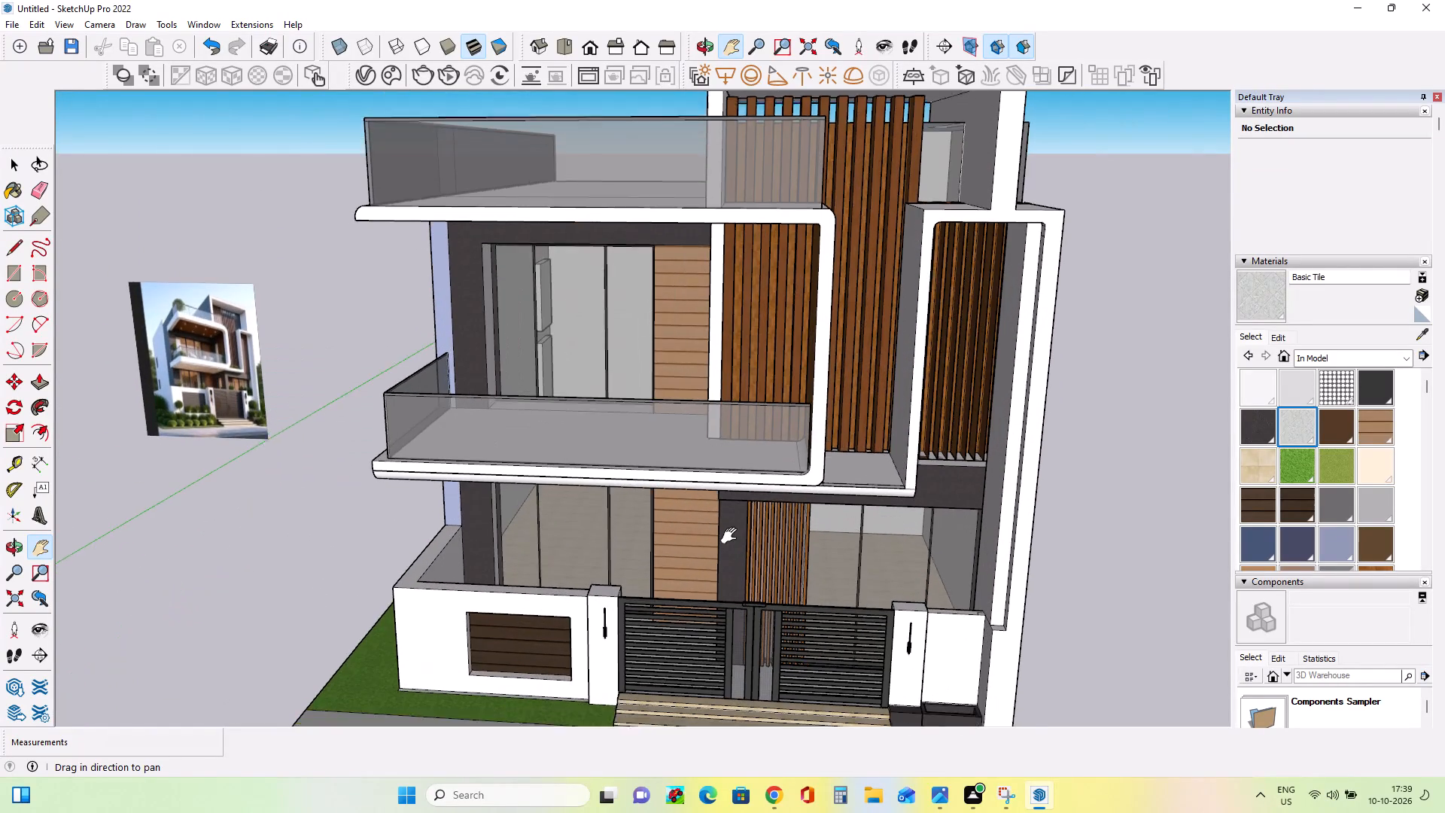
left_click_drag(732, 536, 731, 533)
scroll(732, 535, "down", 2)
left_click(738, 528)
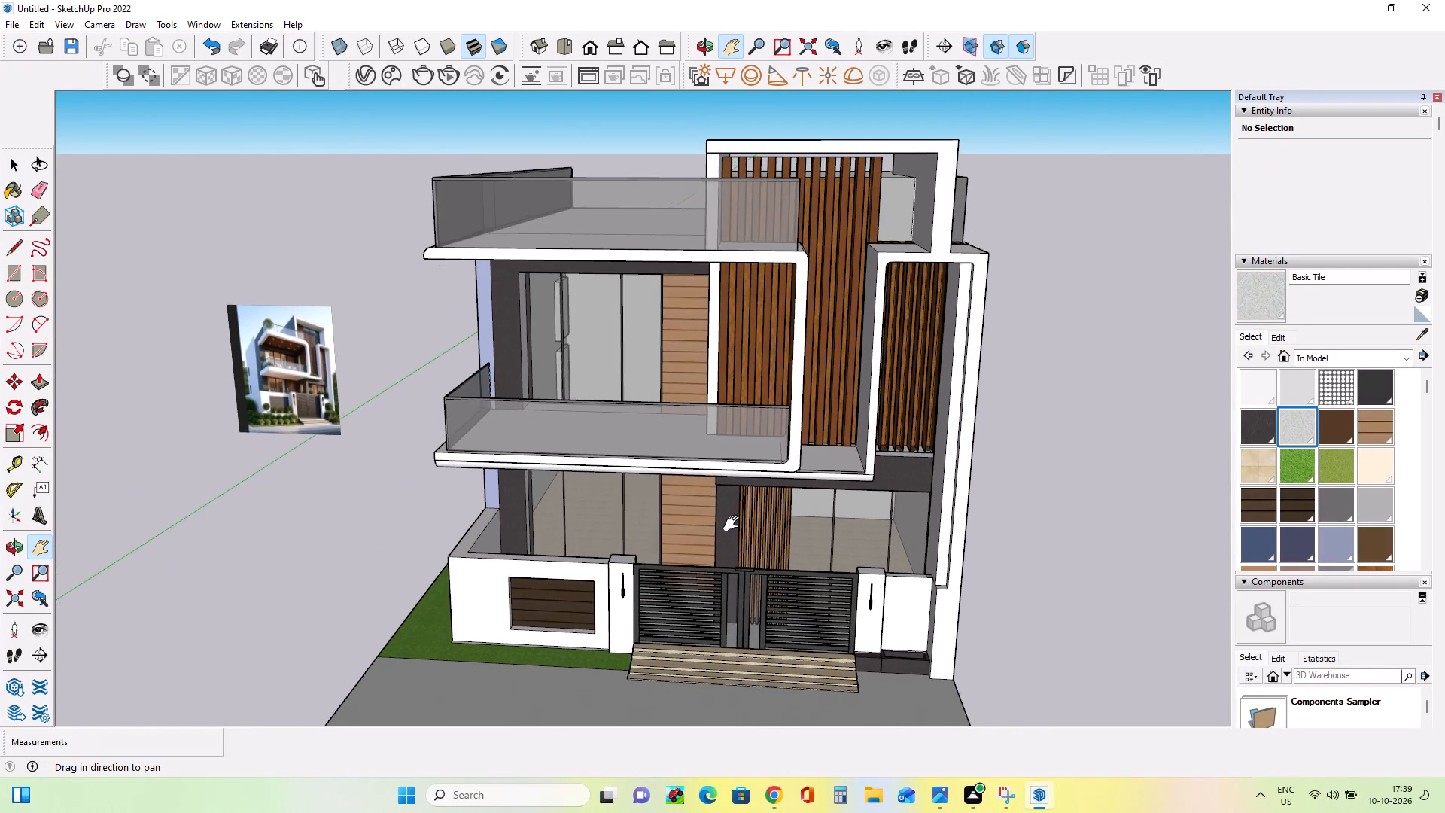
middle_click_drag(735, 524, 732, 478)
scroll(732, 478, "up", 2)
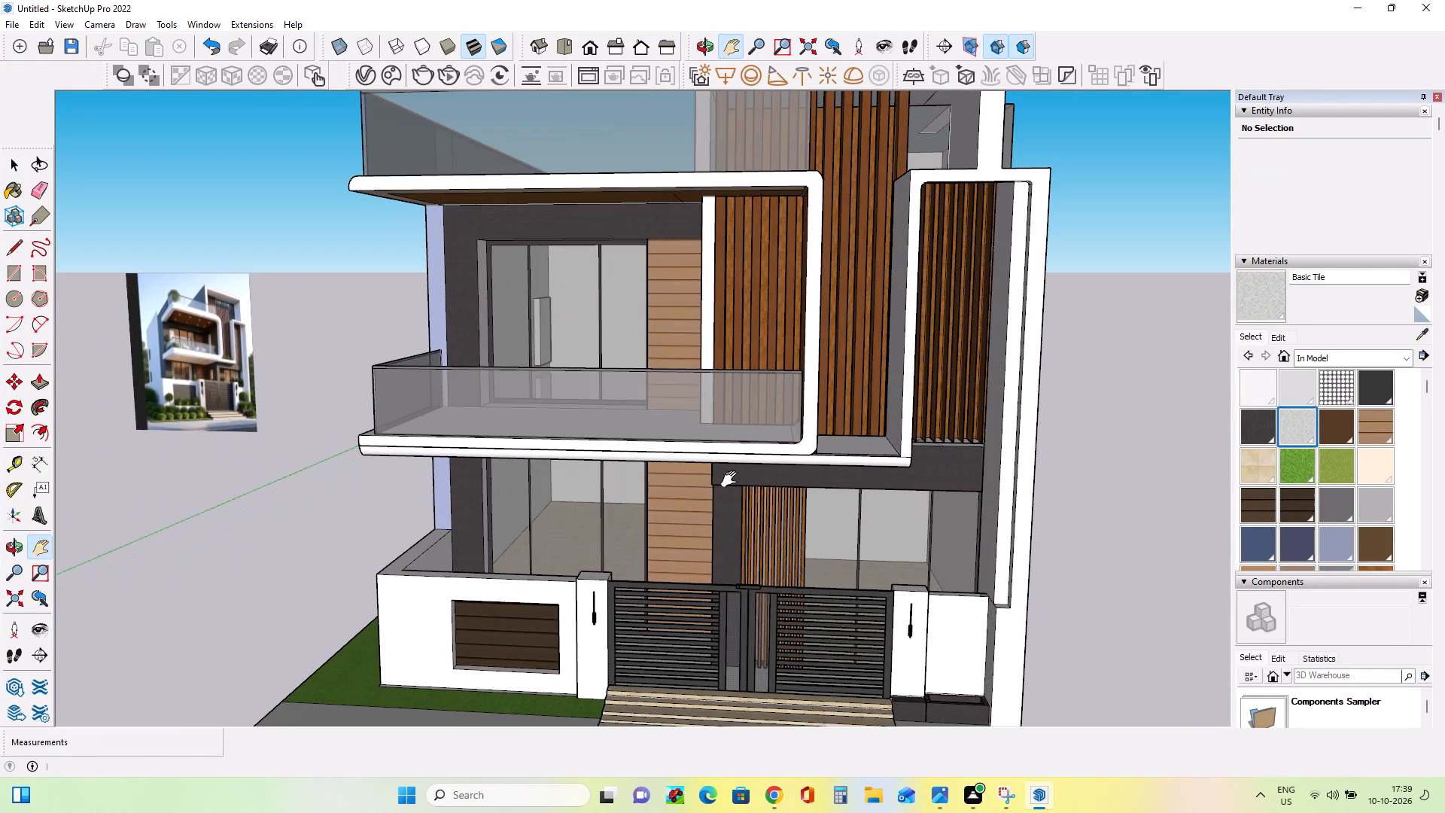
scroll(715, 496, "down", 2)
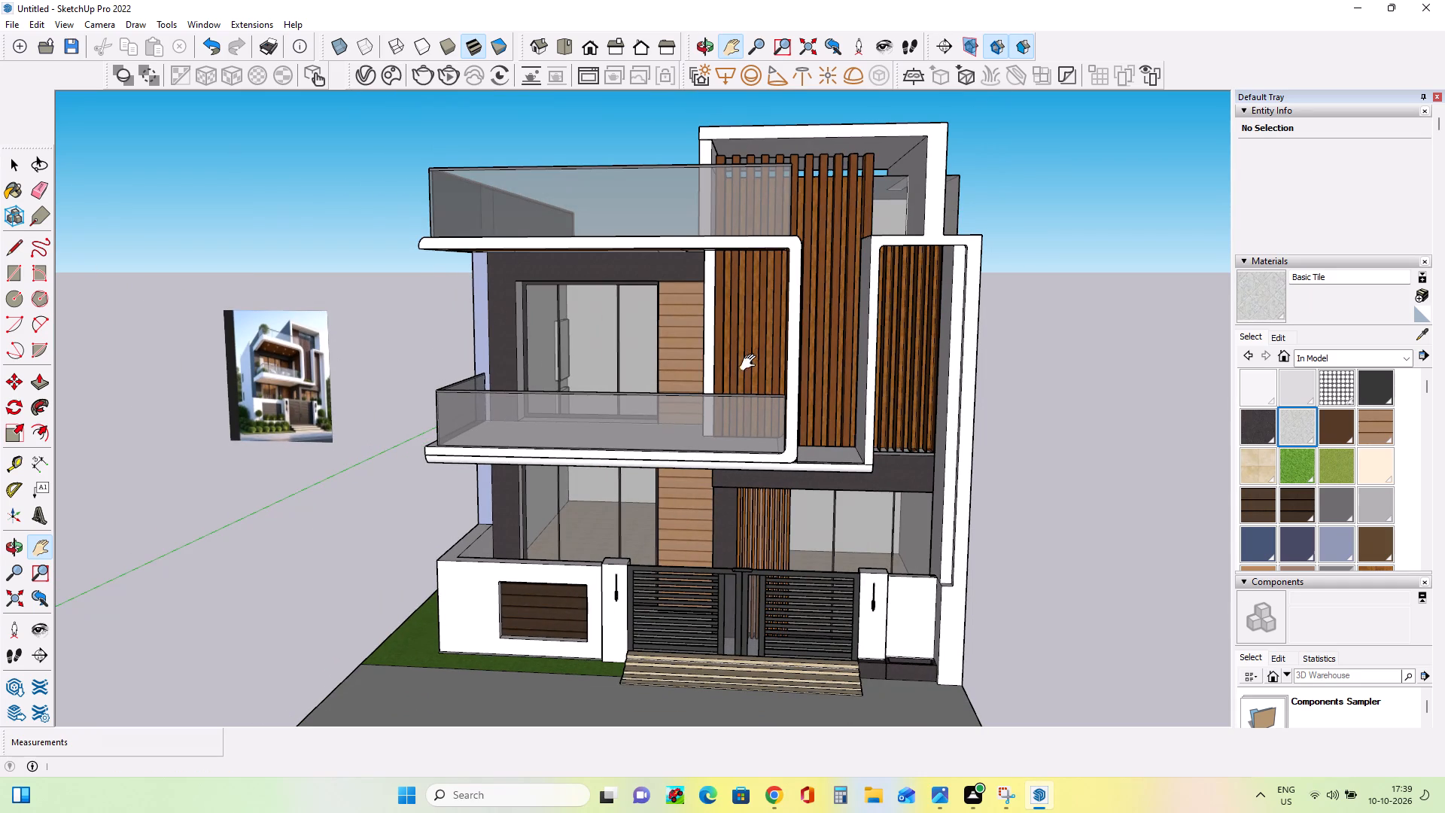
middle_click_drag(744, 510, 764, 457)
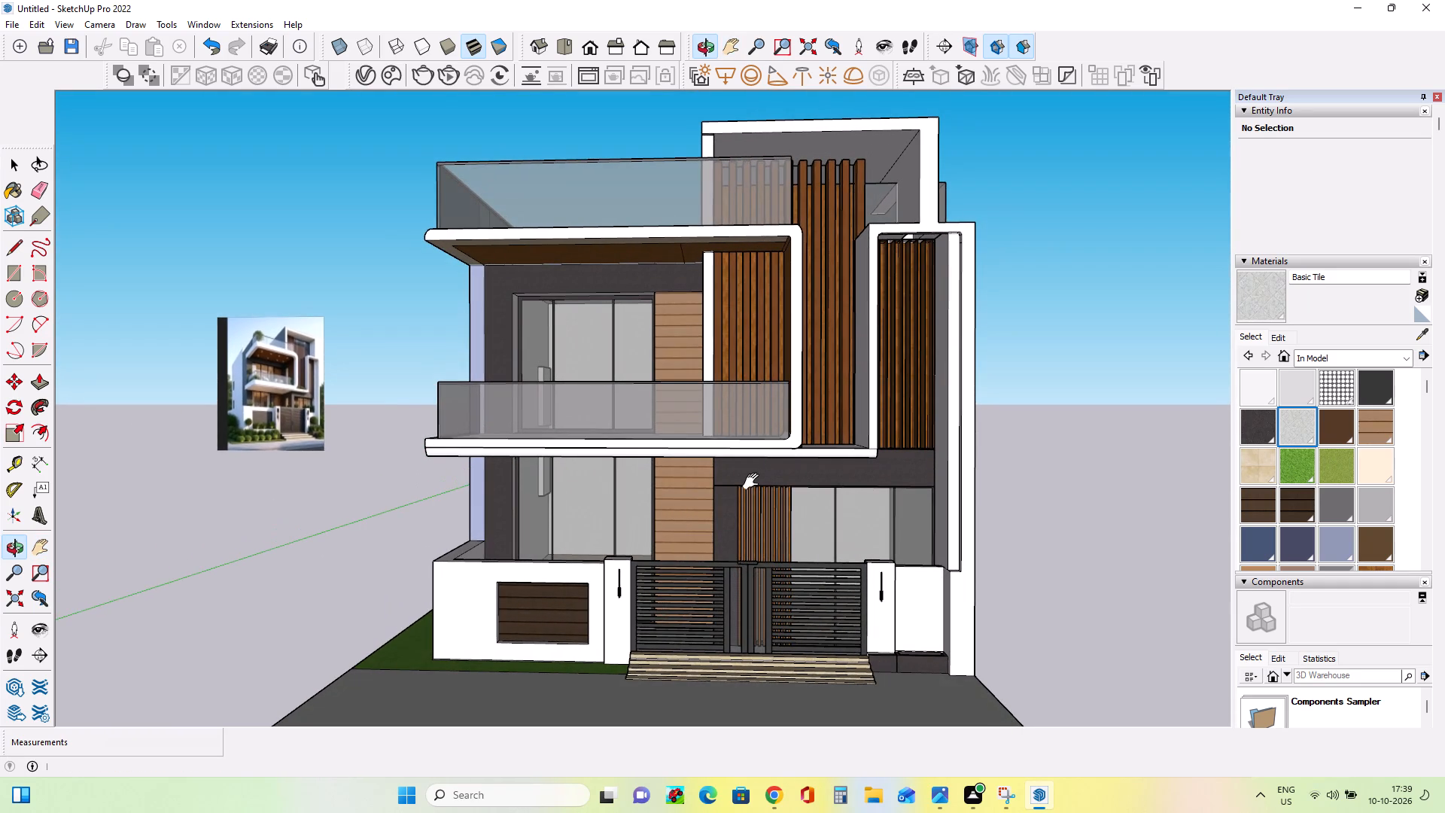
left_click(735, 477)
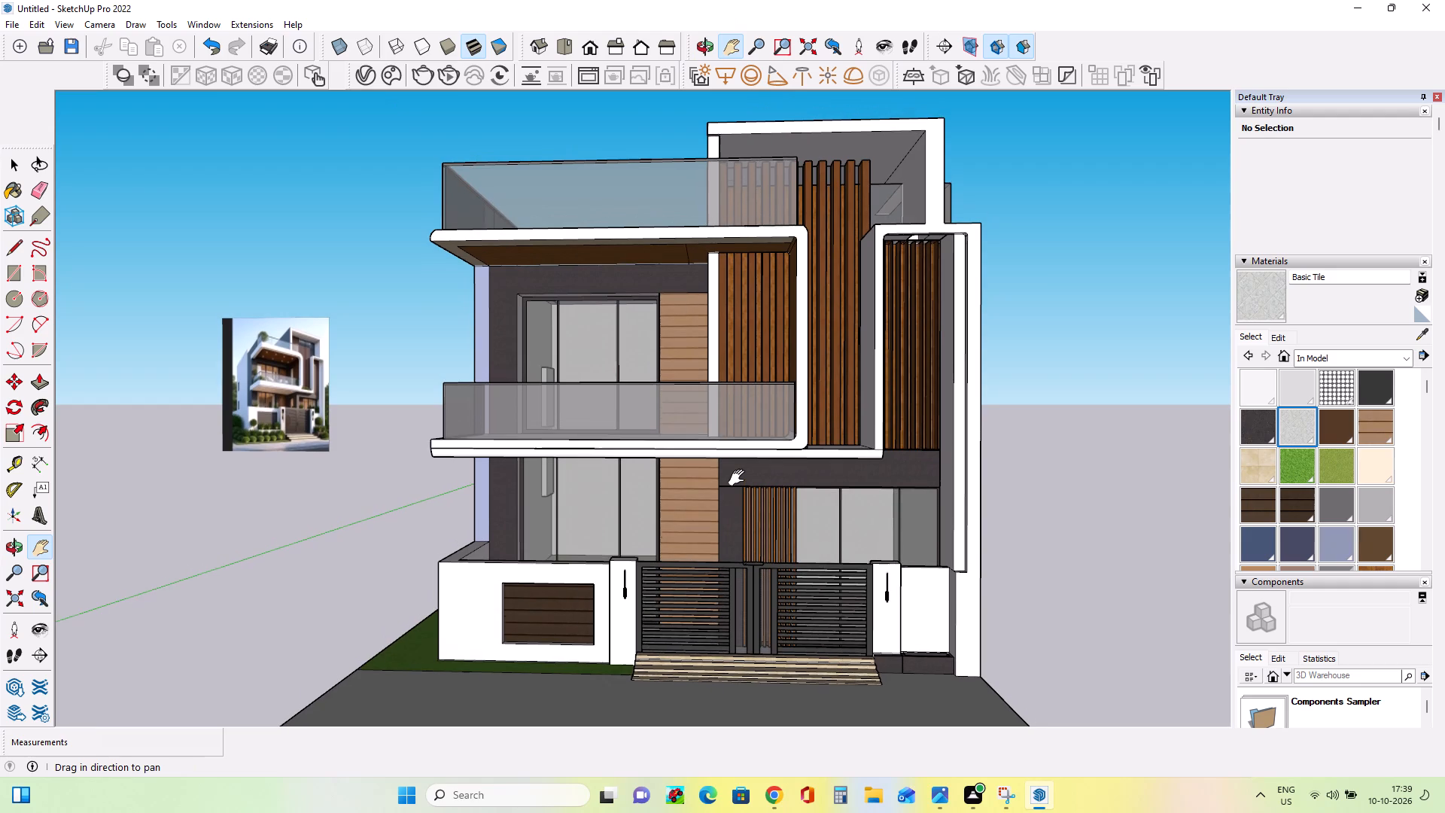
scroll(739, 478, "up", 1)
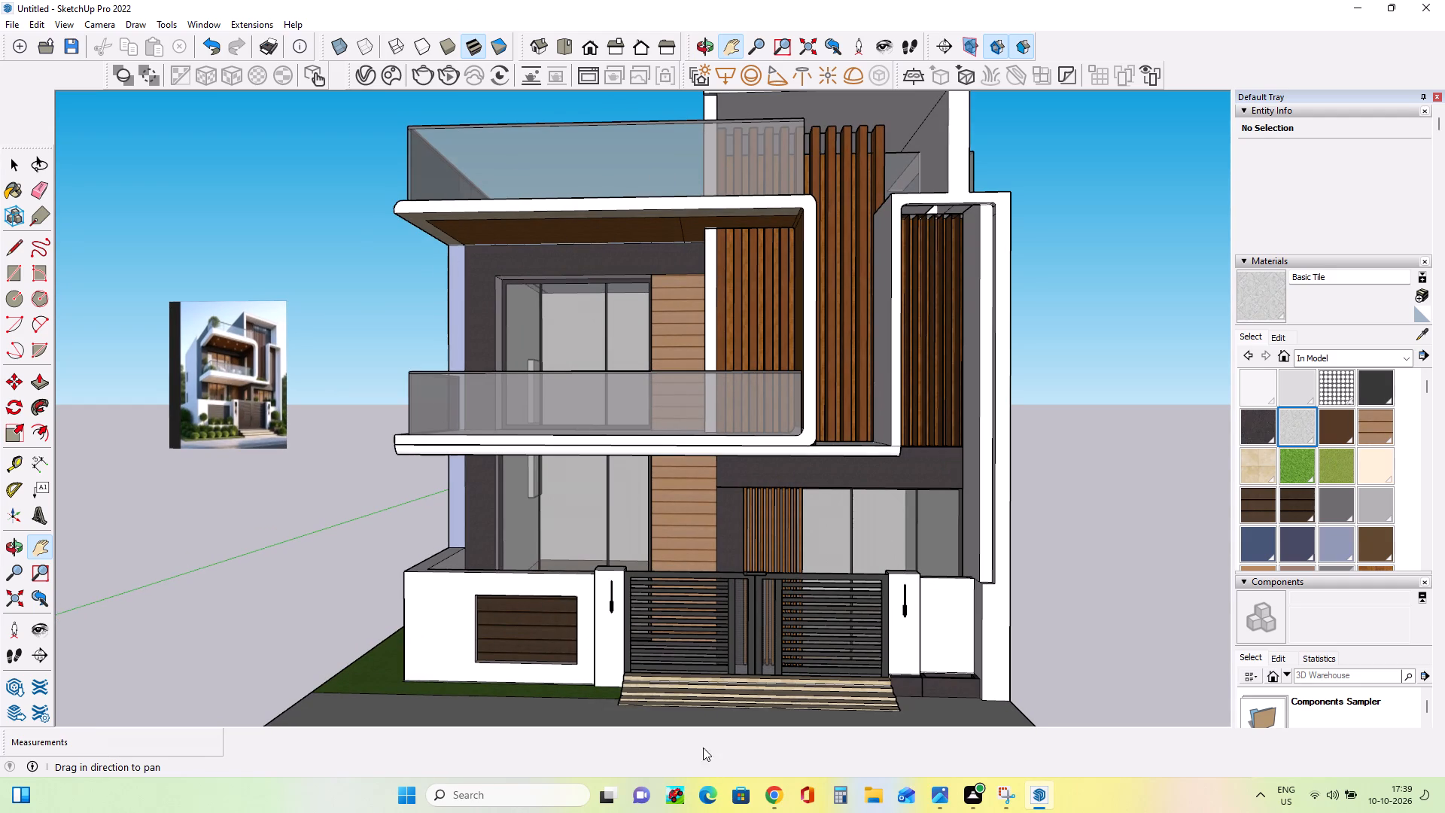
Switch to Chrome and search the 3D Warehouse for "wall plants".
left_click(767, 794)
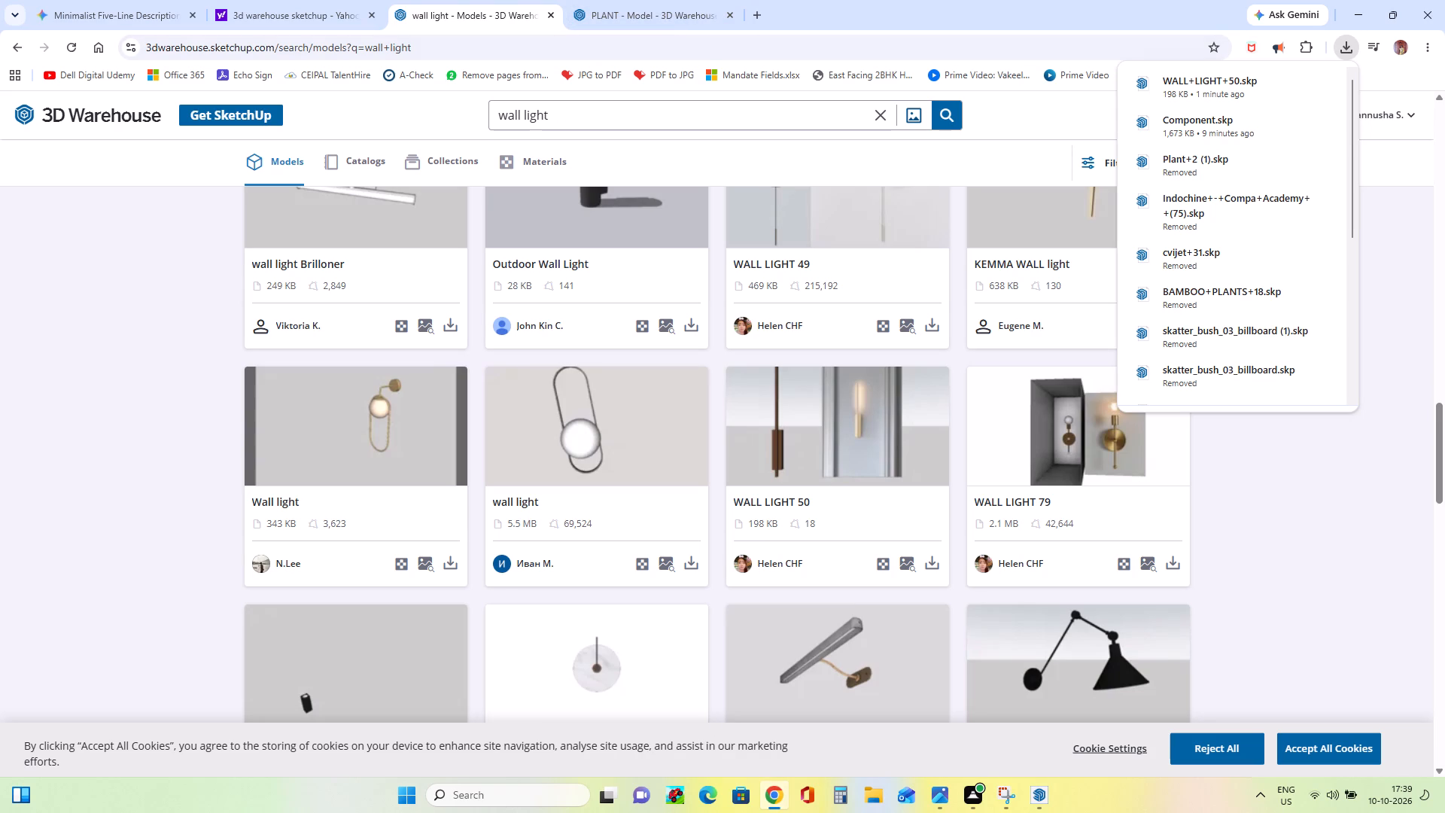
left_click(570, 114)
key("BackSpace")
key("BackSpace")
key("BackSpace")
key("BackSpace")
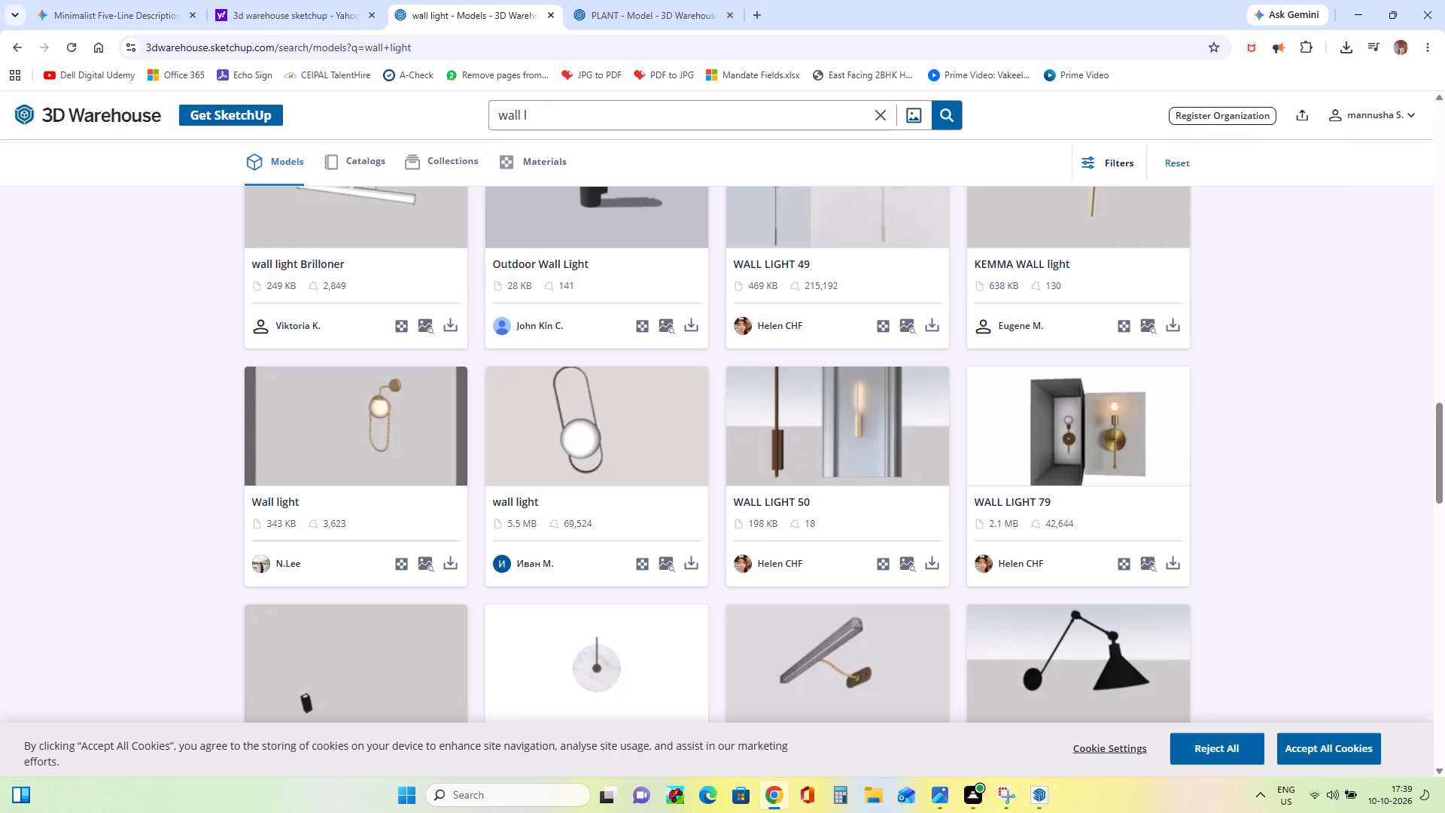
key("BackSpace")
key("p")
type("lan")
key("t")
key("s")
key("Return")
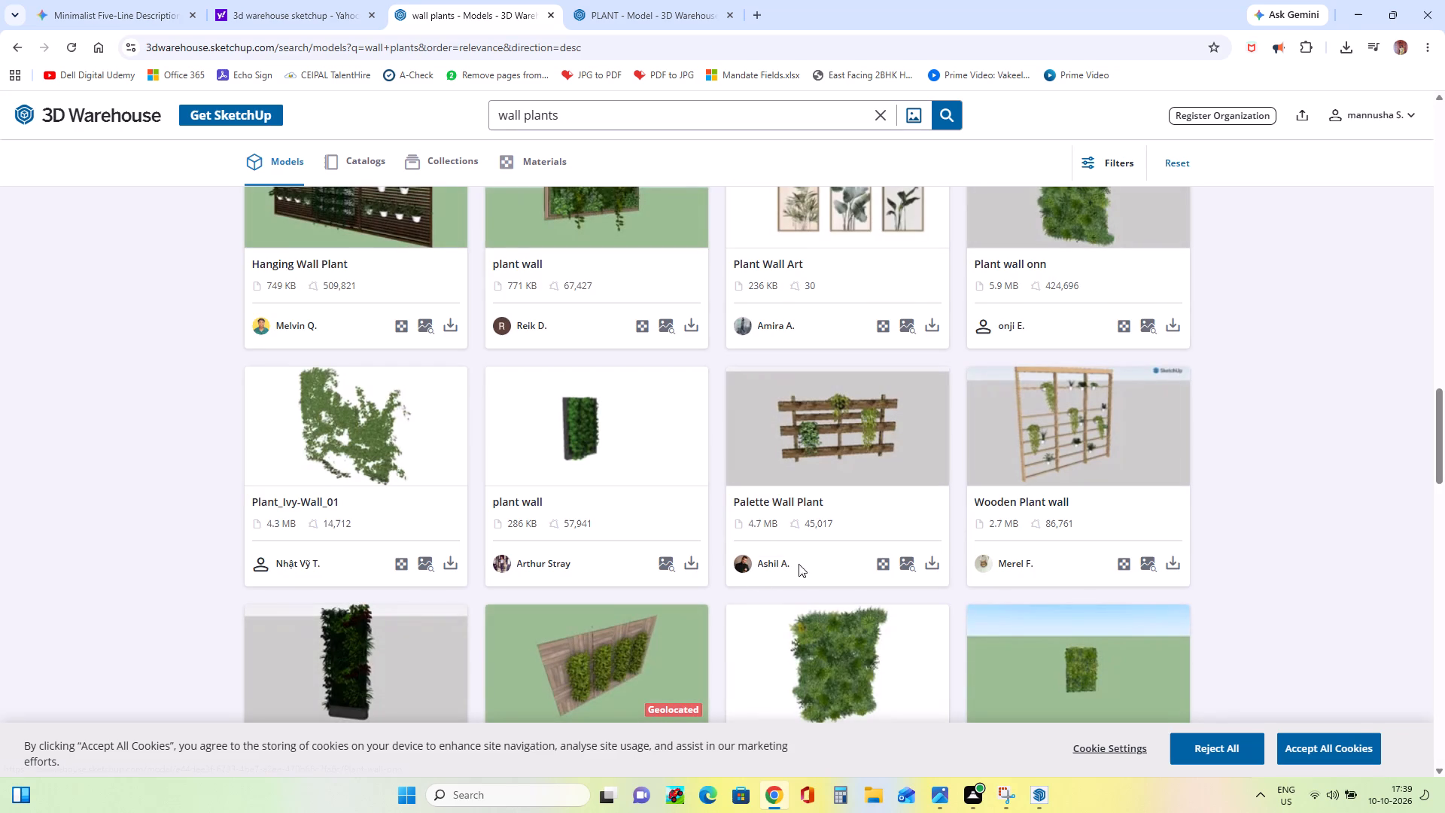
Examine the "wall plants" model results for a suitable plant for the house.
scroll(953, 580, "up", 2)
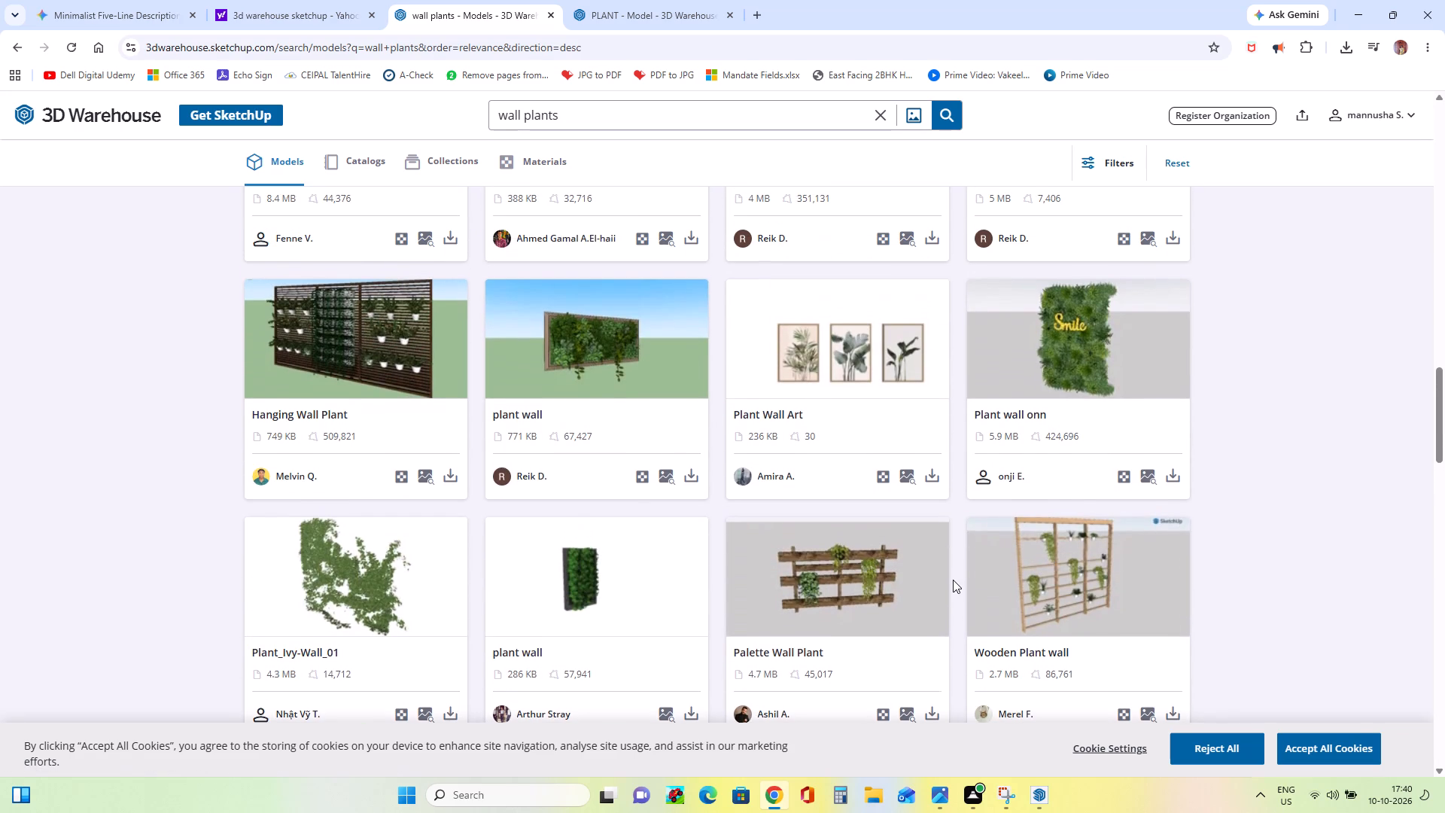
scroll(954, 574, "up", 6)
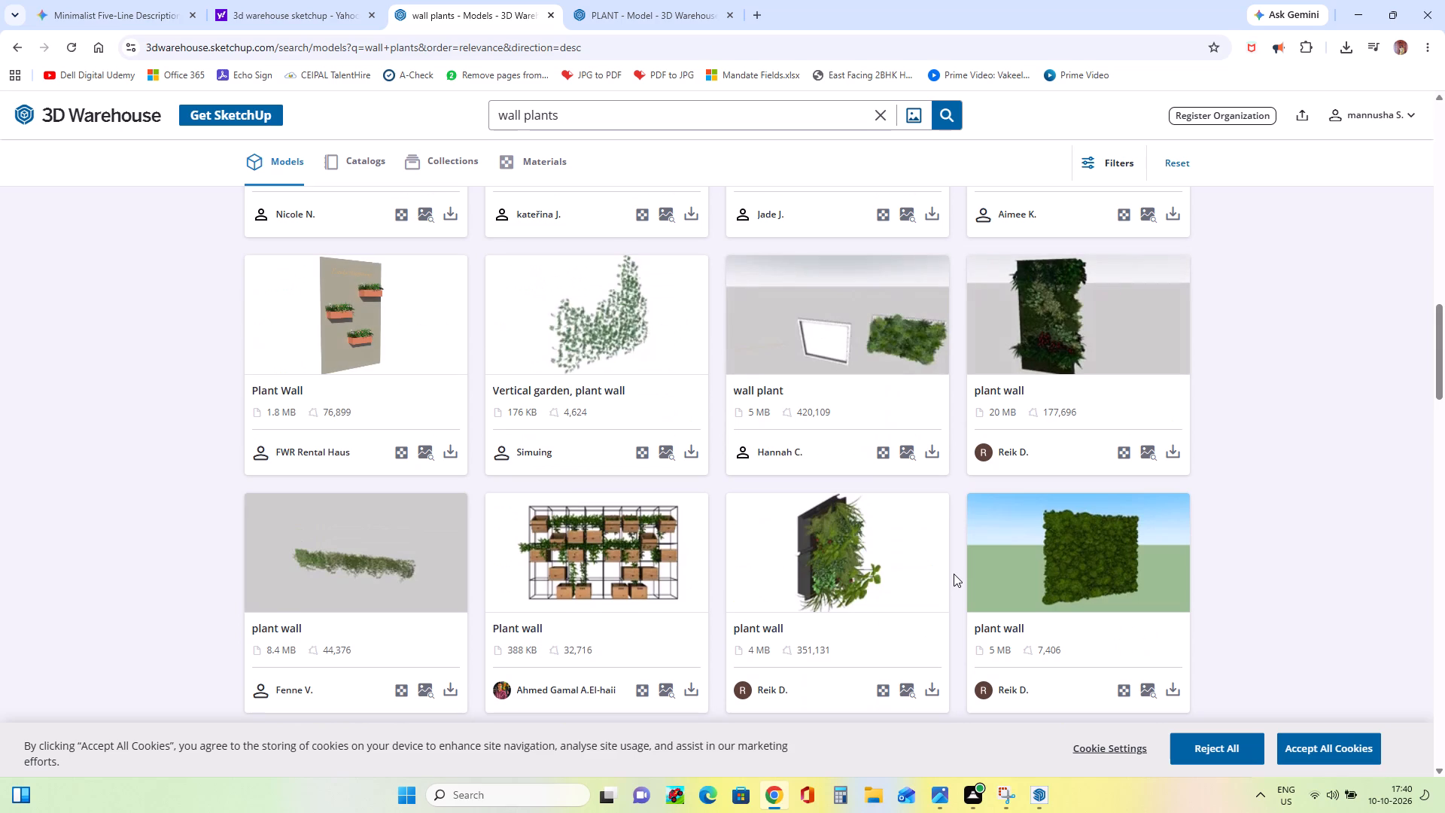
scroll(954, 574, "up", 6)
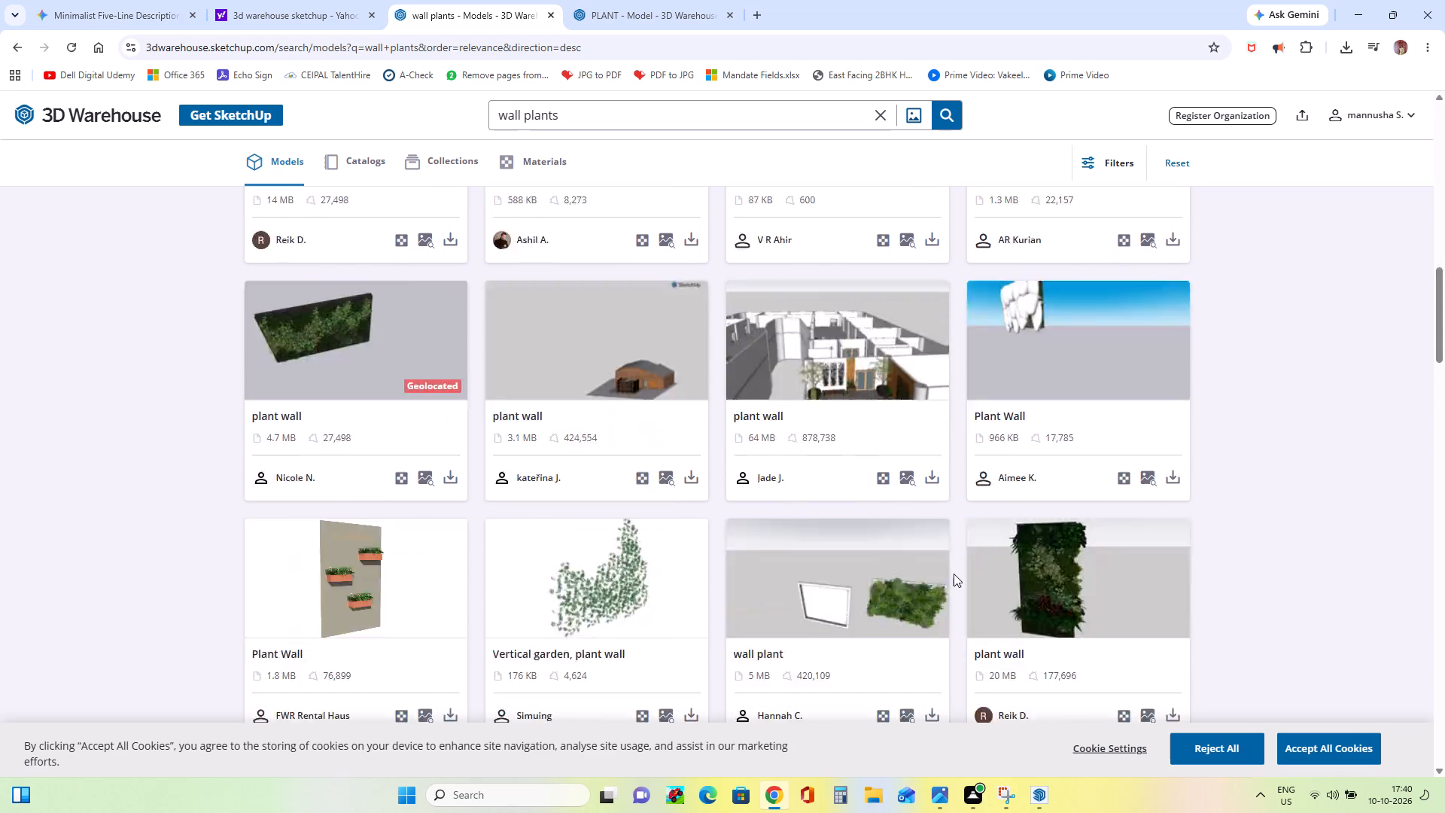
scroll(954, 574, "up", 4)
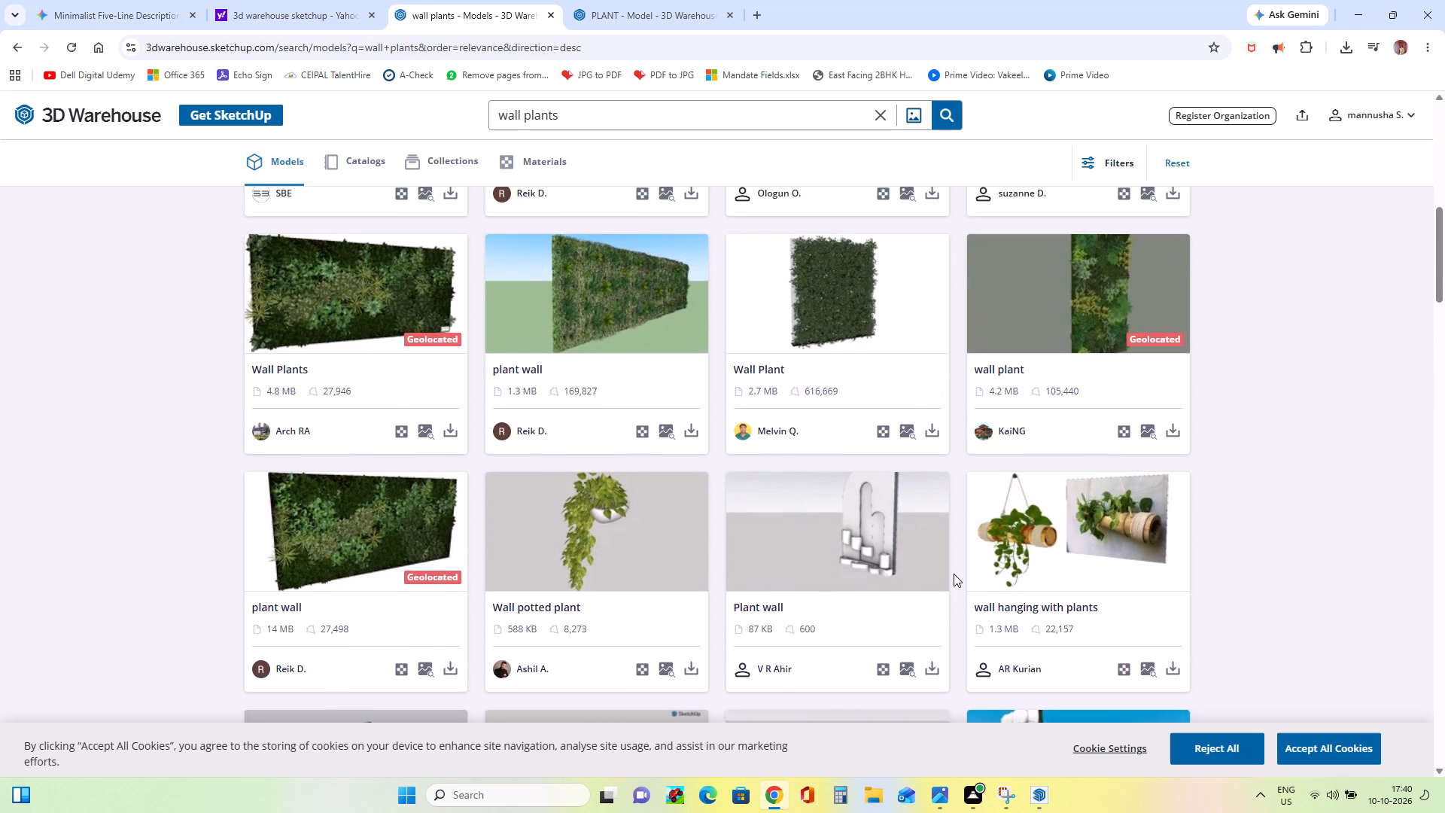
scroll(954, 574, "up", 8)
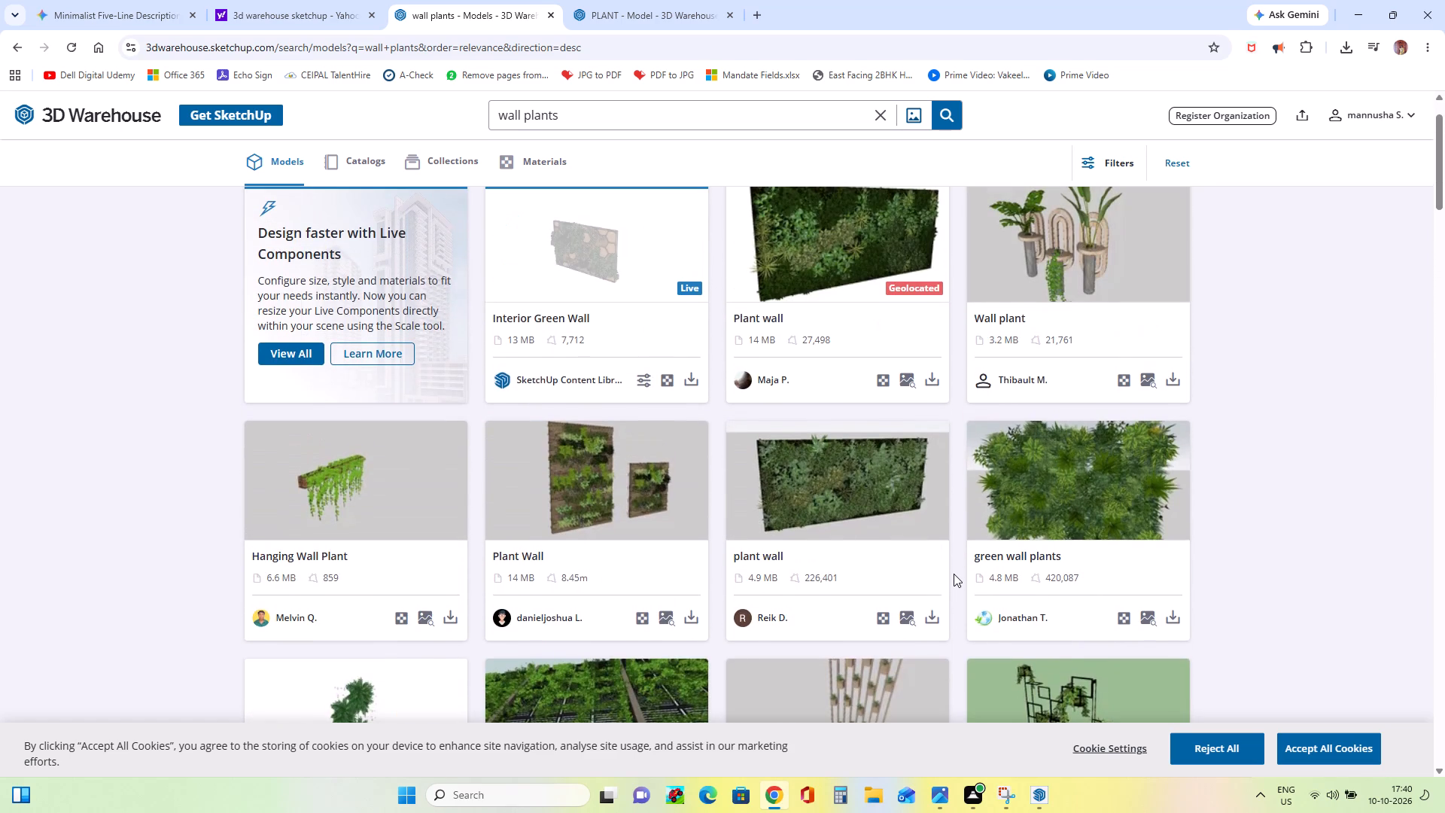
scroll(954, 574, "up", 12)
scroll(954, 574, "down", 5)
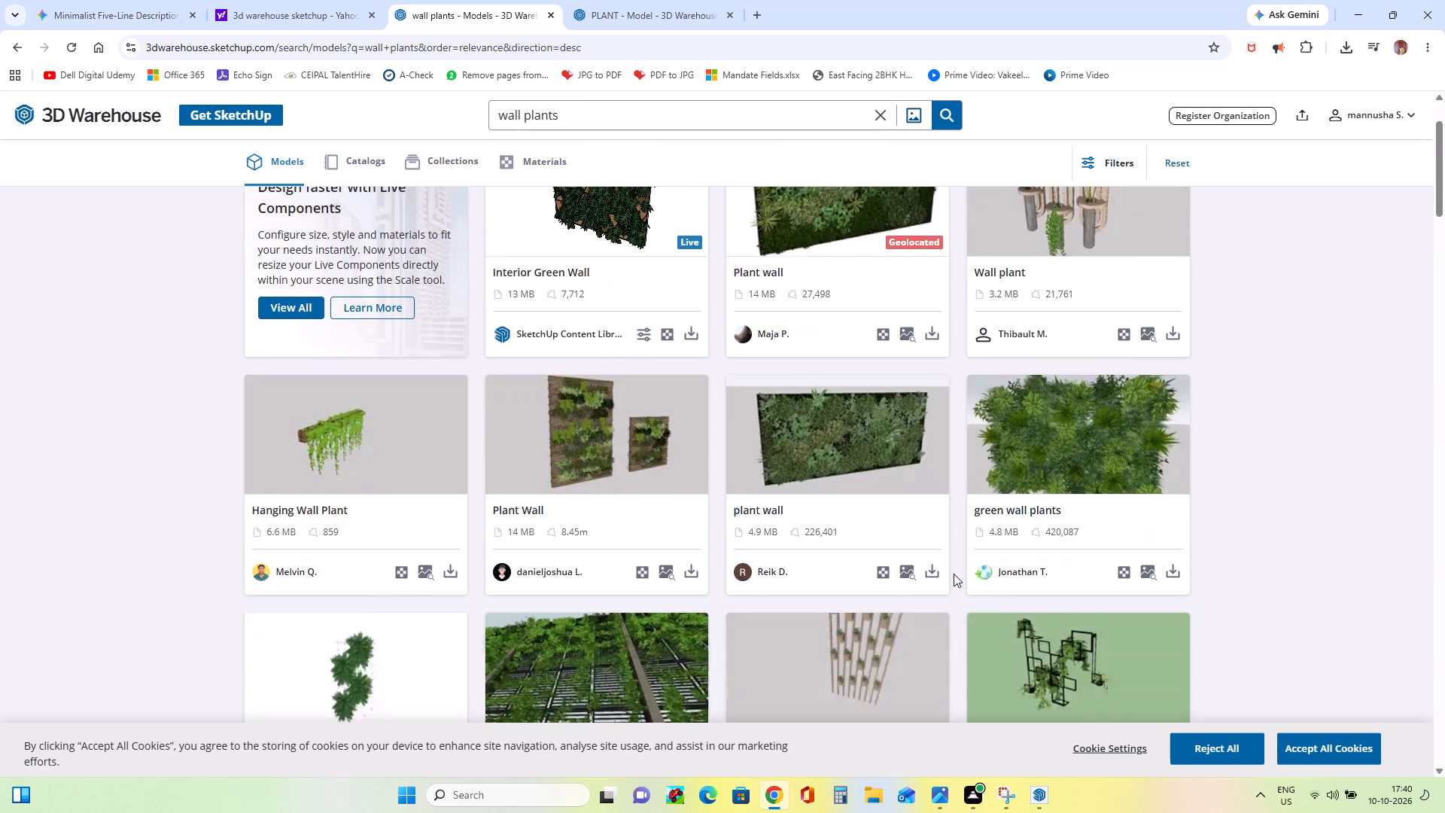
scroll(954, 574, "down", 18)
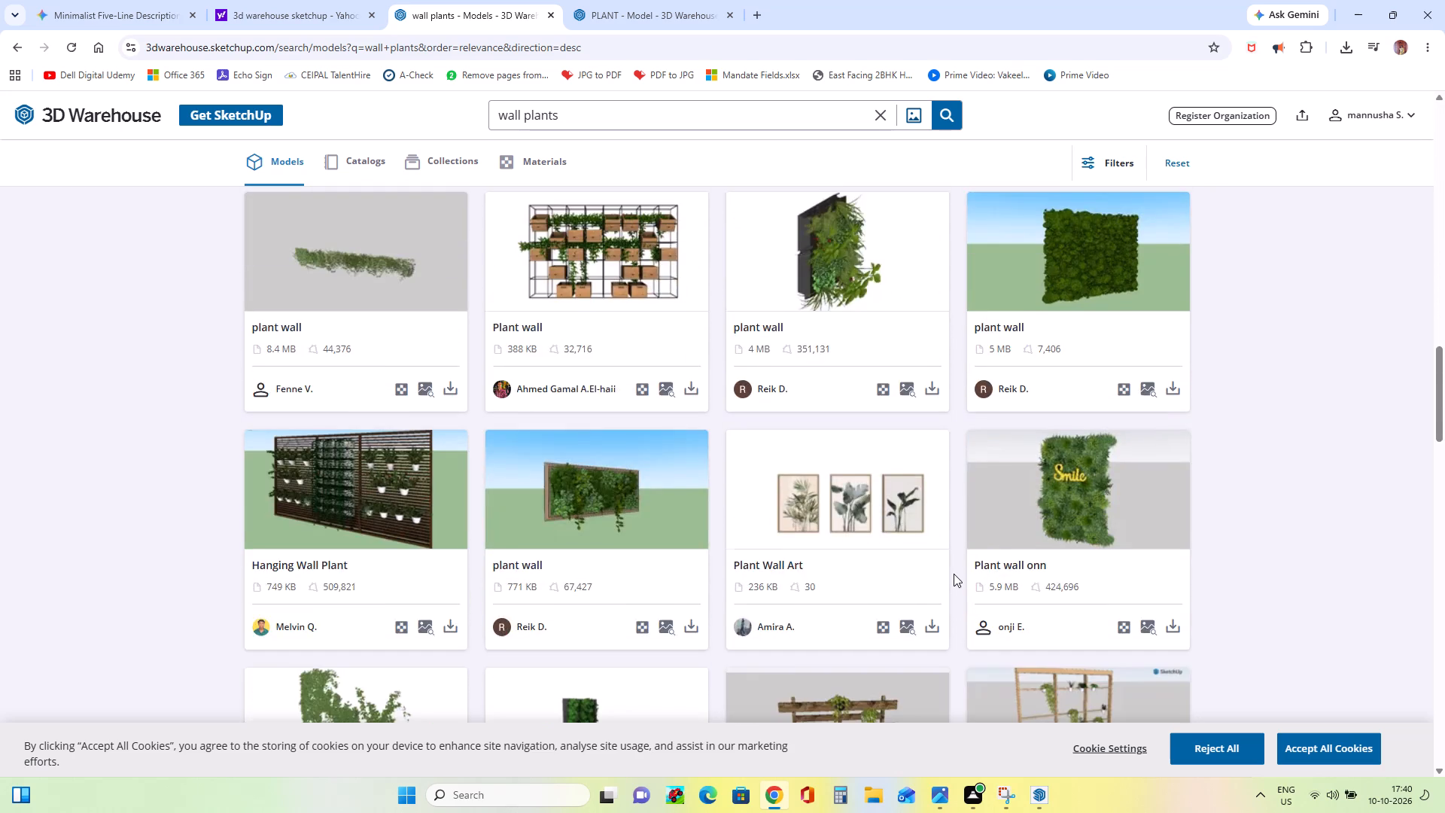
scroll(954, 574, "down", 7)
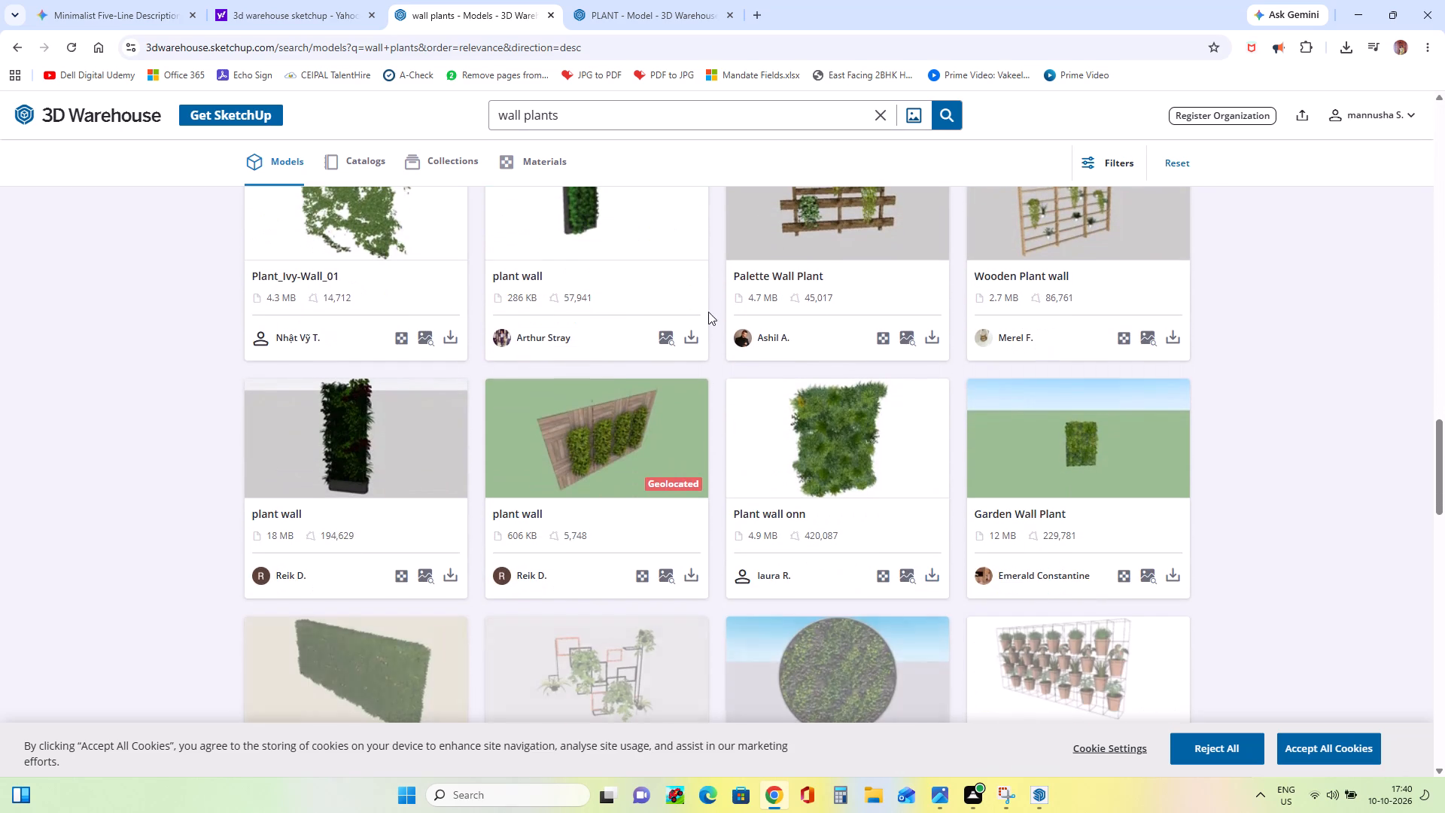
scroll(722, 367, "down", 4)
scroll(892, 556, "down", 5)
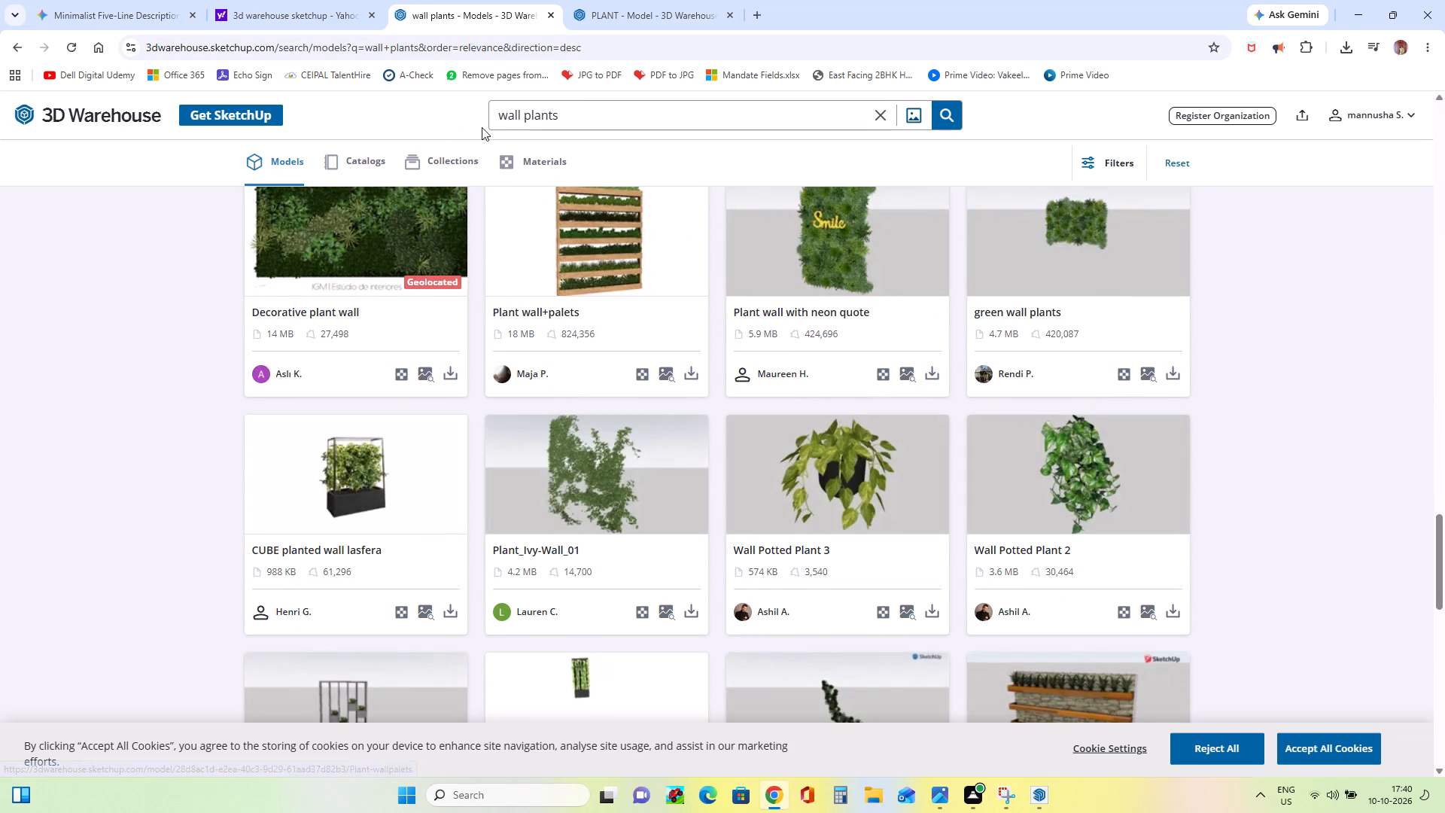
Search the 3D Warehouse for "plants".
left_click(522, 117)
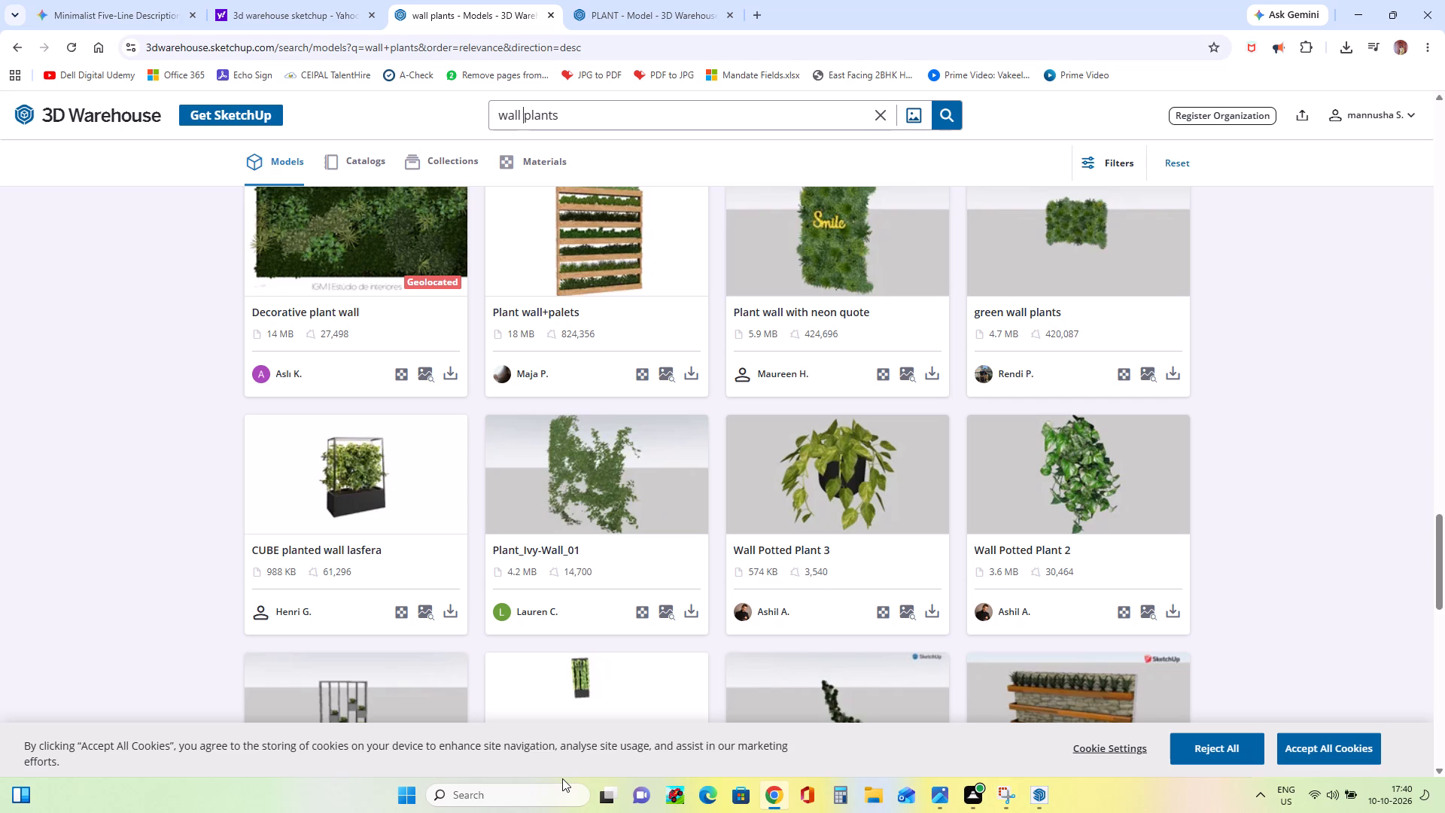
key("BackSpace")
key("BackSpace")
key("BackSpace")
key("BackSpace")
key("BackSpace")
key("Return")
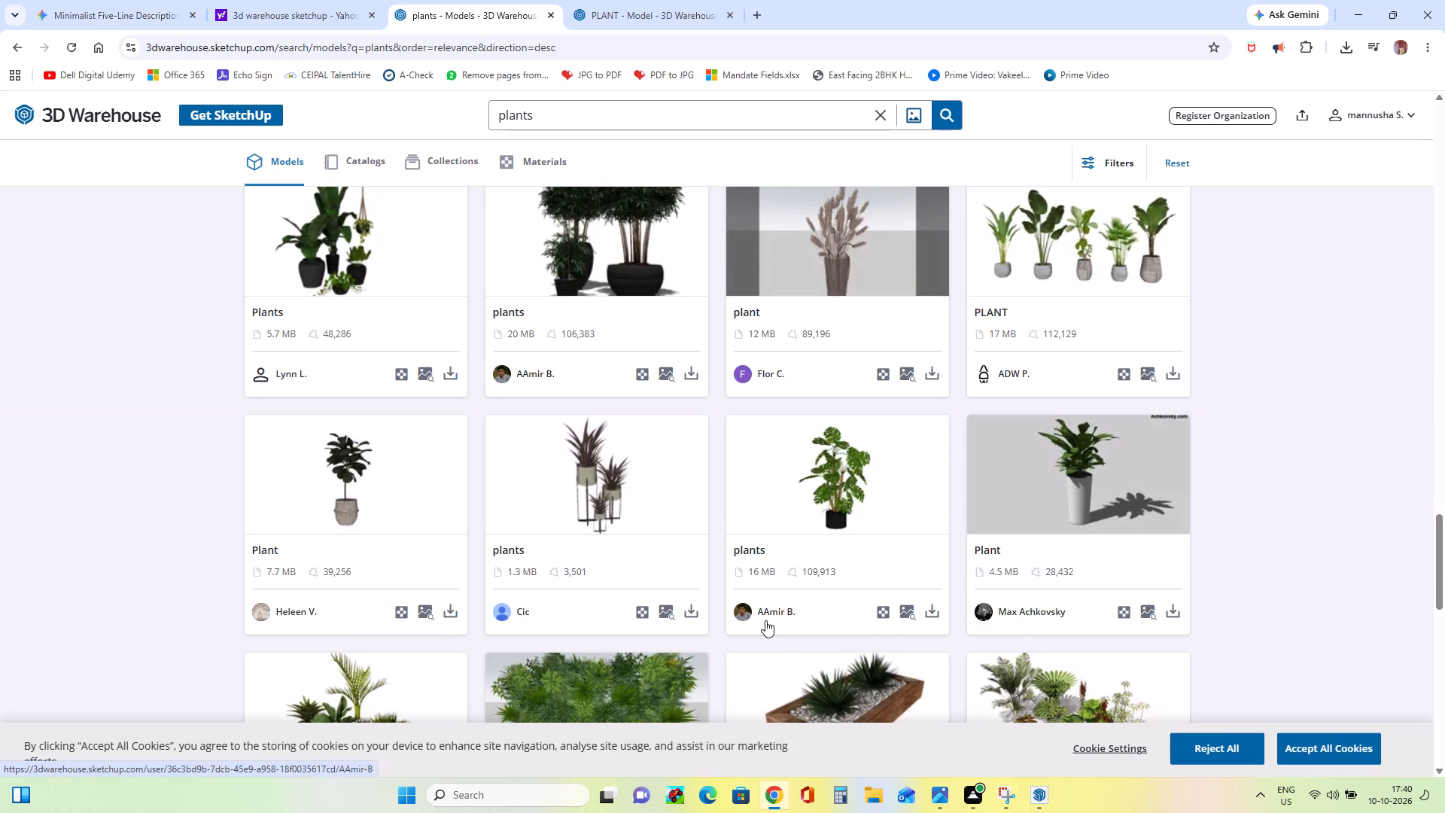
Examine the "plants" model results, loading two further batches, for a suitable plant for the house.
scroll(765, 620, "up", 3)
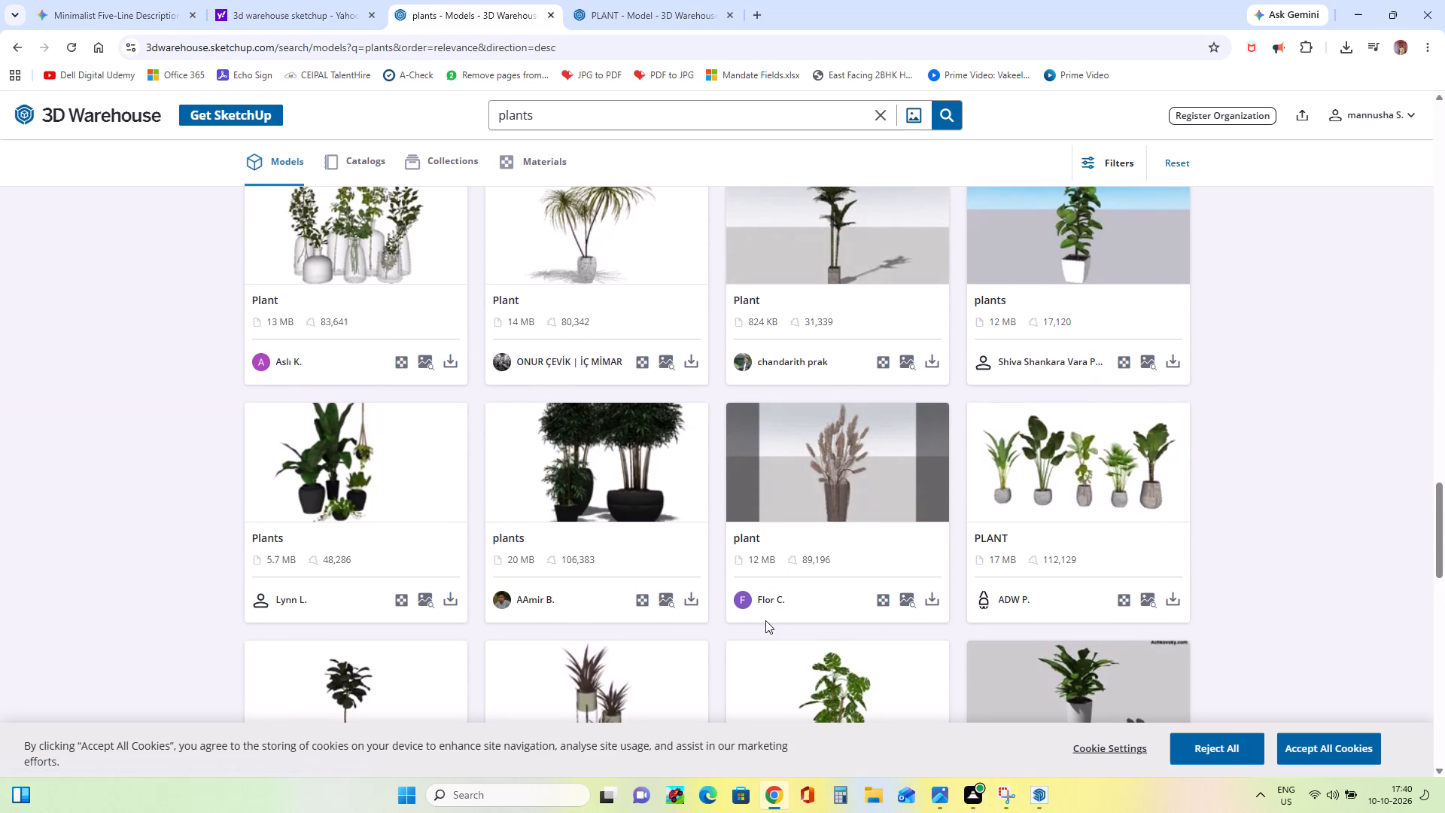
scroll(765, 620, "down", 4)
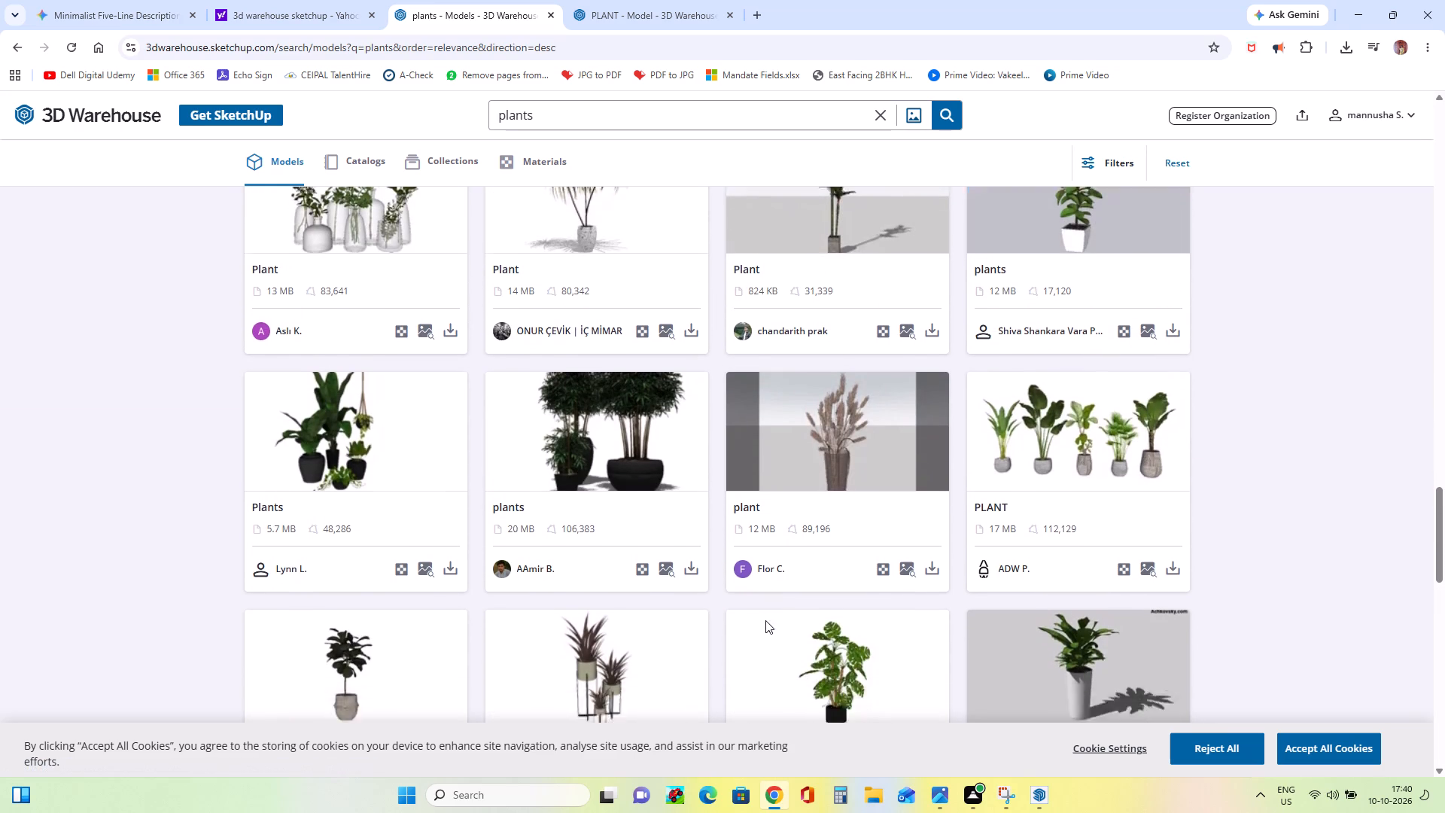
scroll(765, 620, "down", 4)
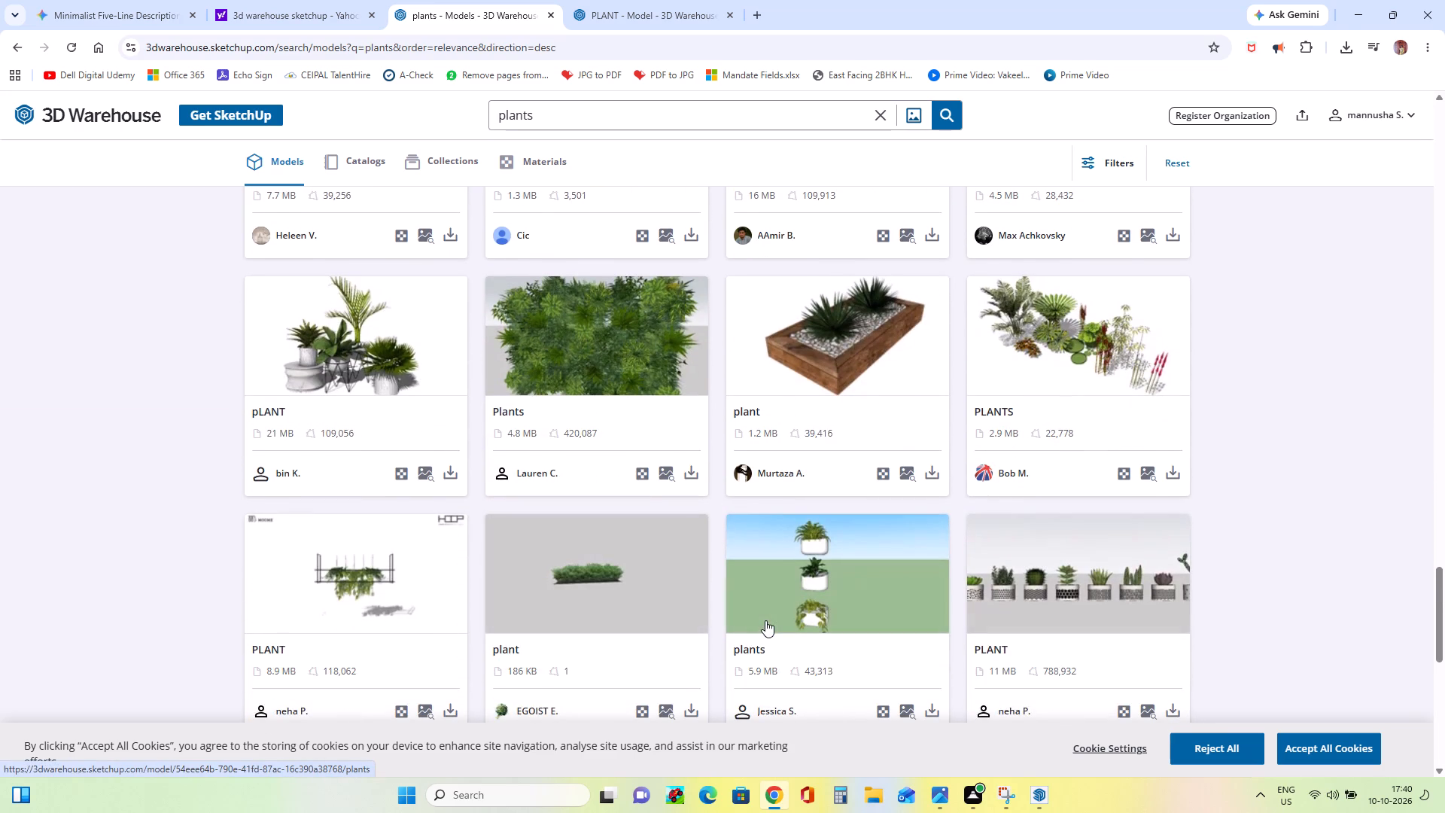
scroll(765, 620, "down", 6)
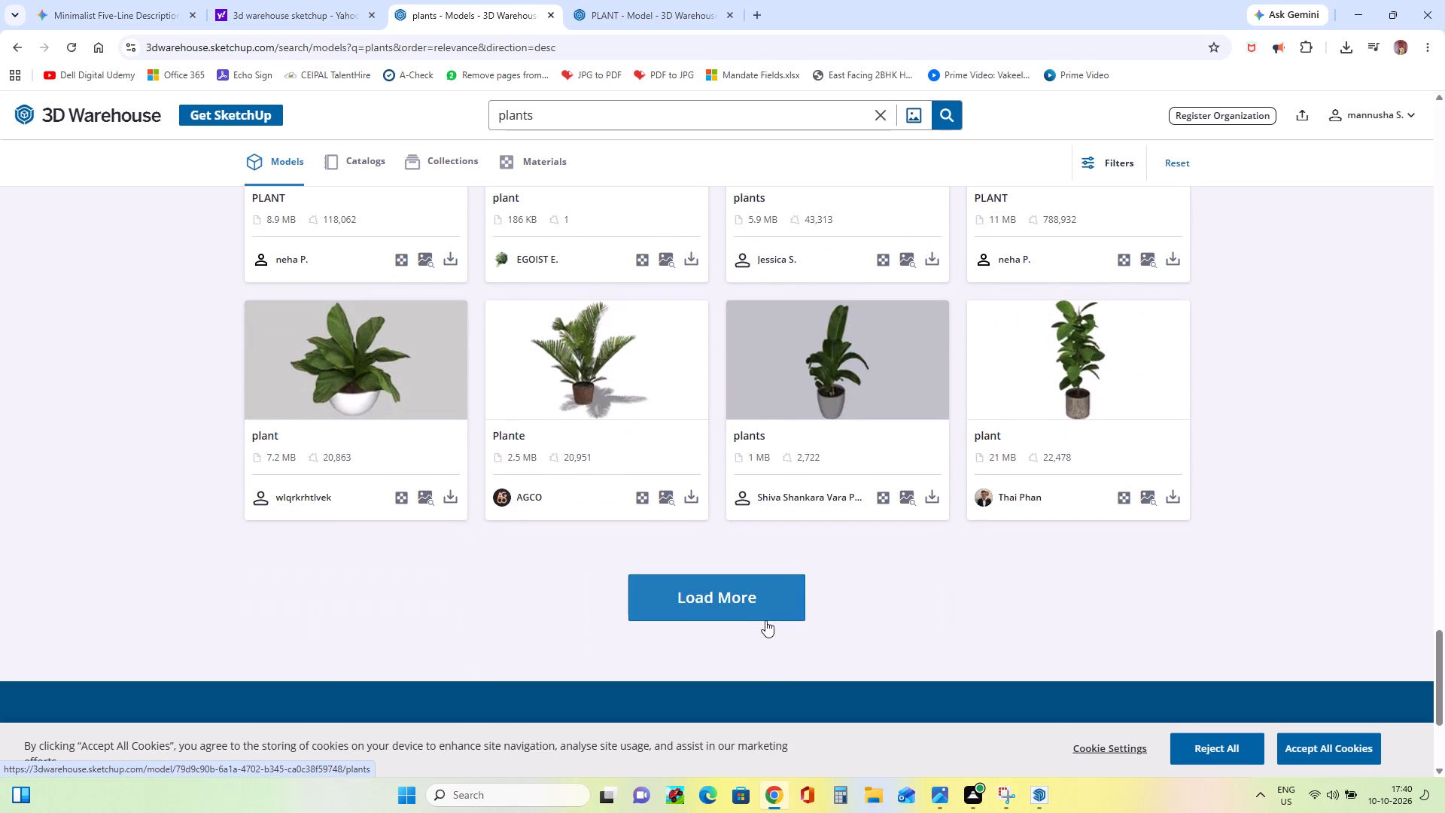
left_click(745, 600)
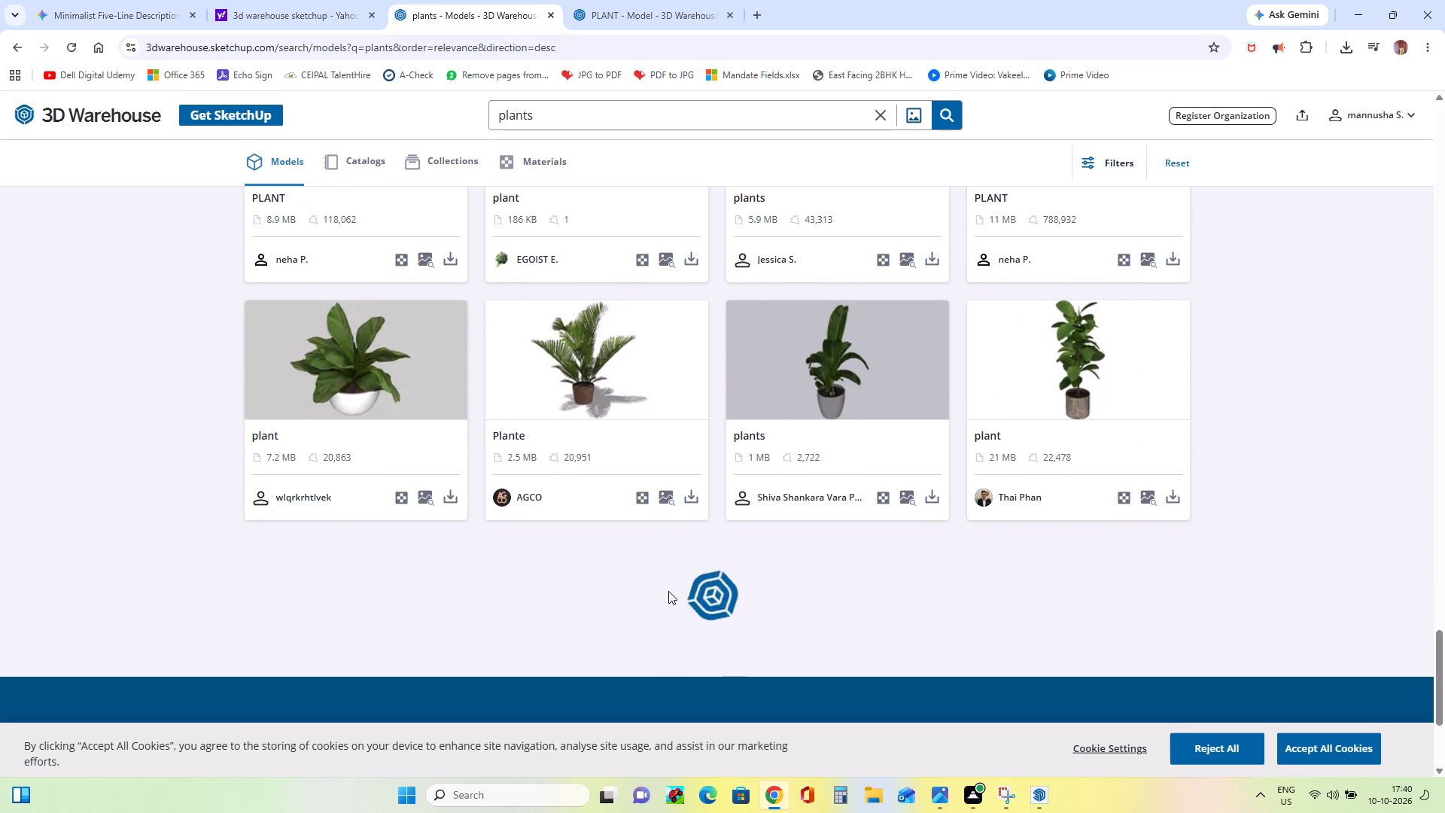
scroll(720, 656, "down", 3)
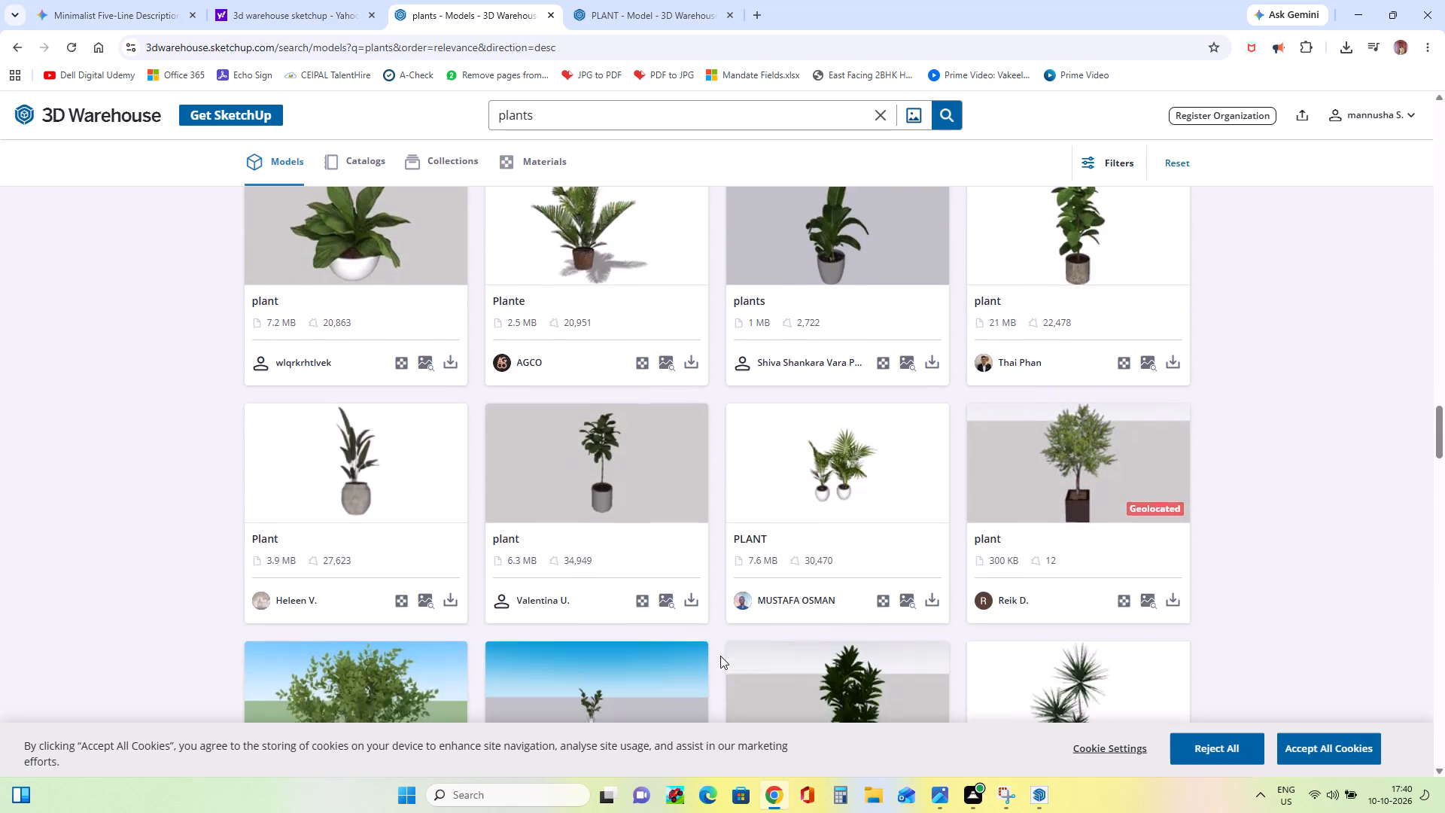
scroll(720, 656, "down", 7)
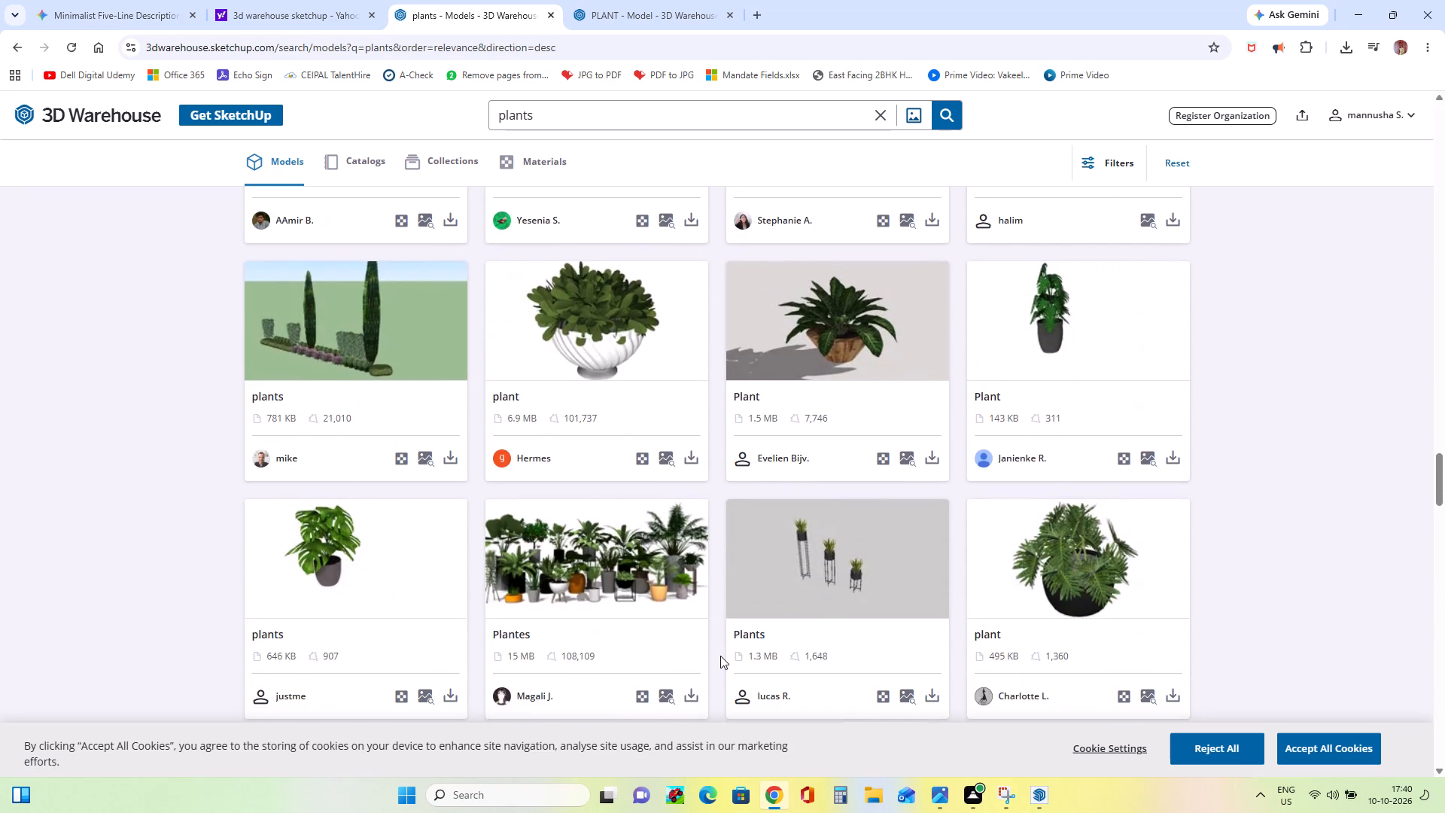
scroll(720, 656, "down", 3)
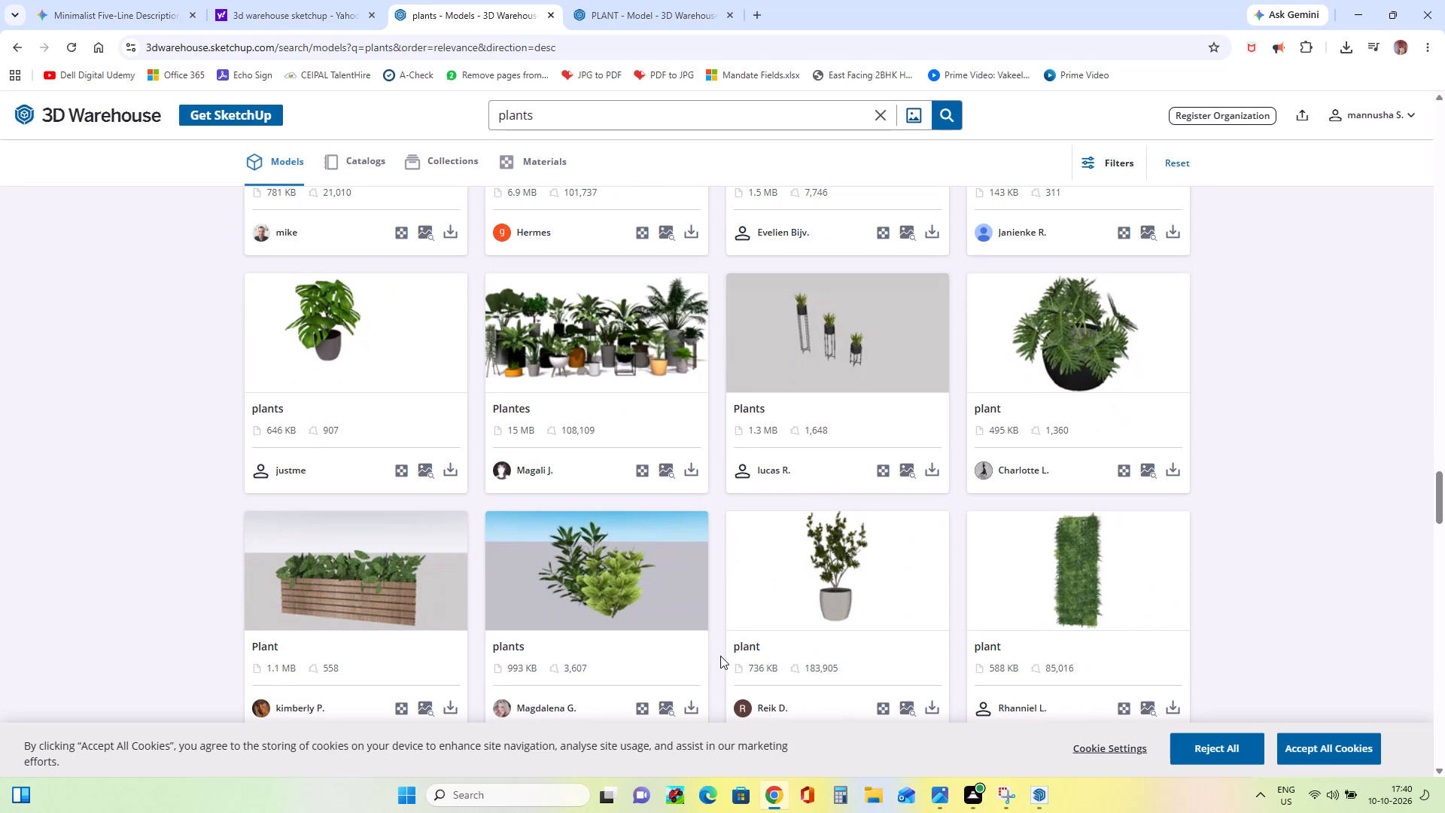
scroll(720, 656, "down", 4)
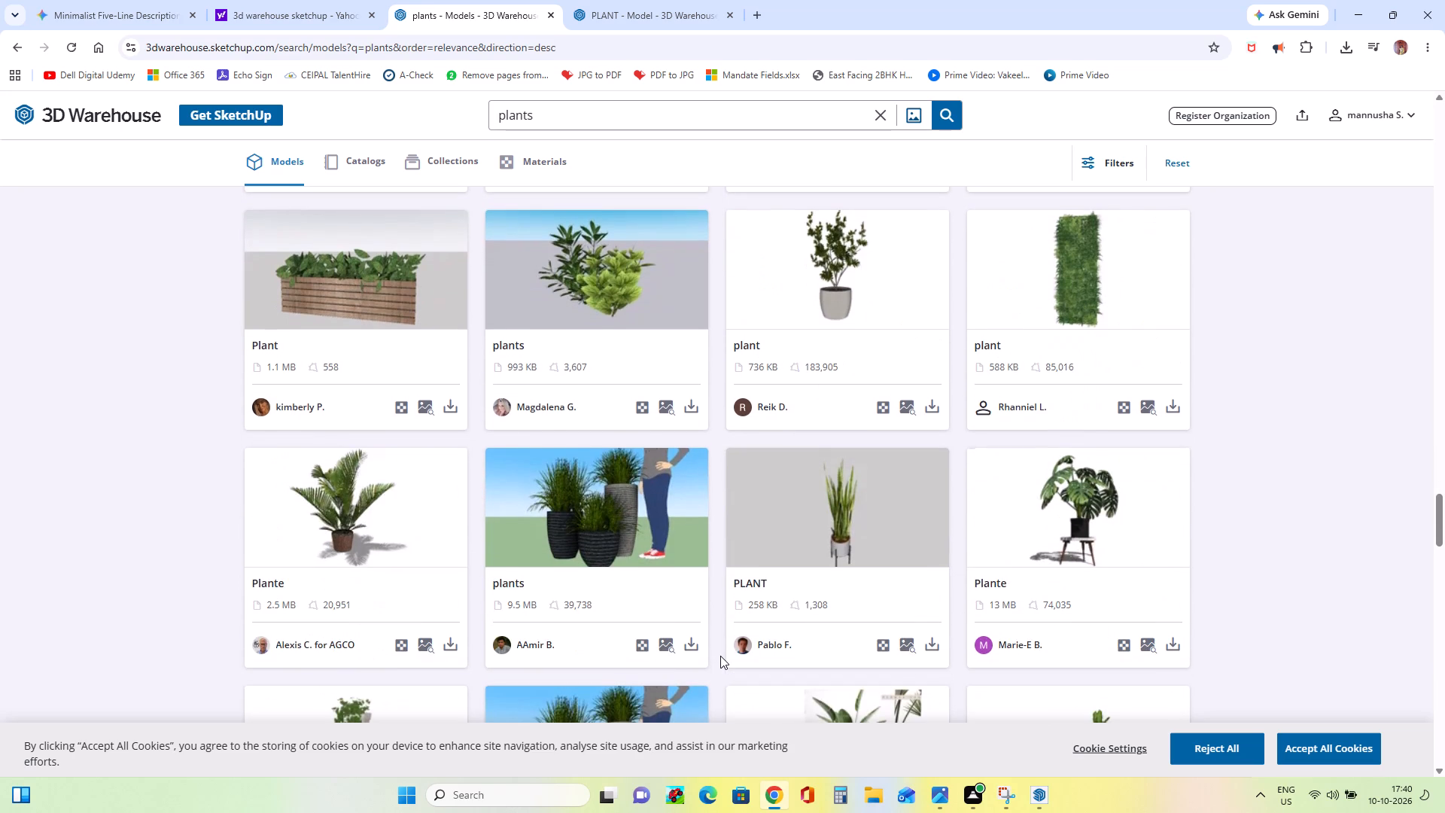
scroll(720, 656, "down", 6)
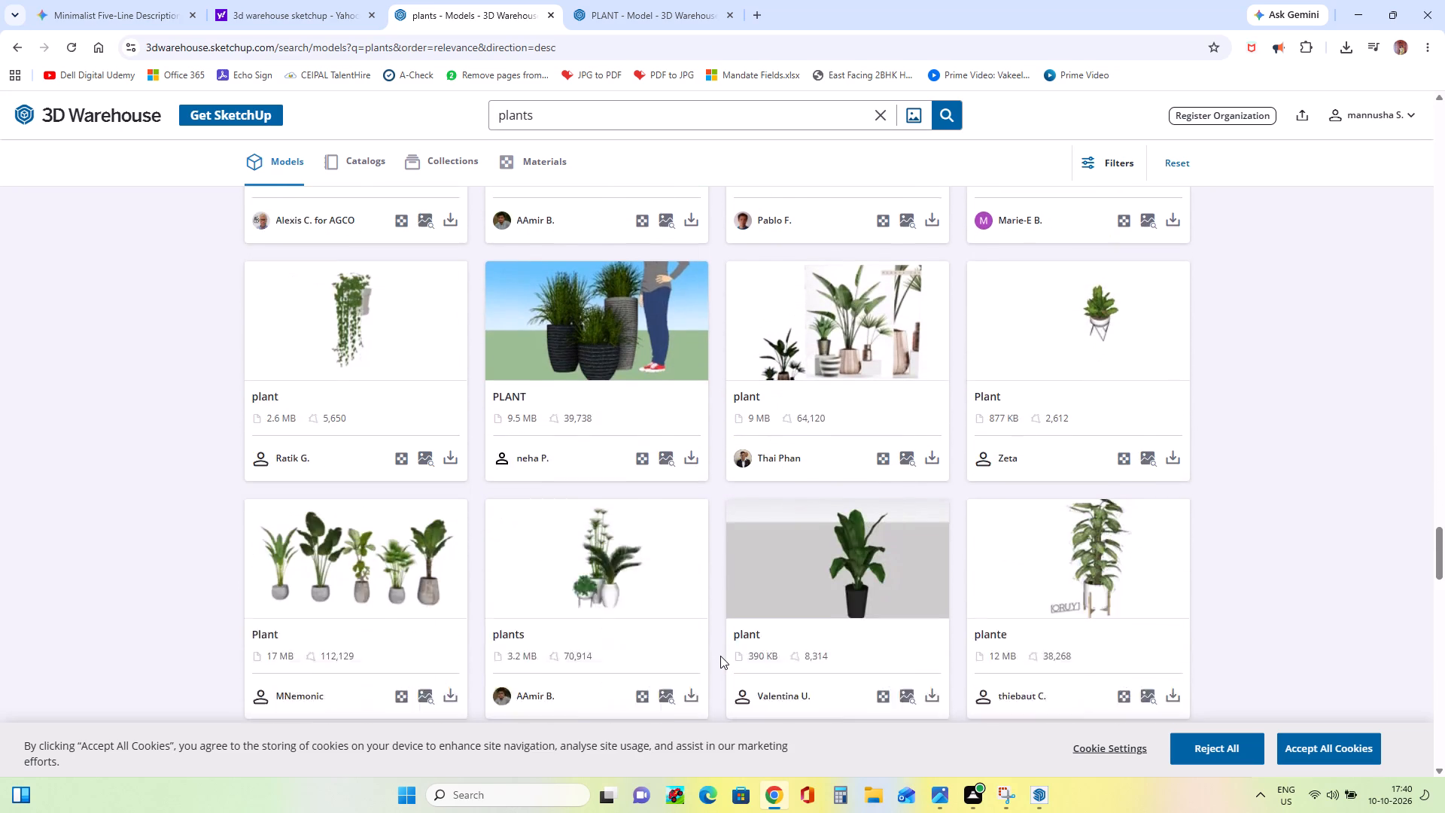
scroll(720, 656, "down", 6)
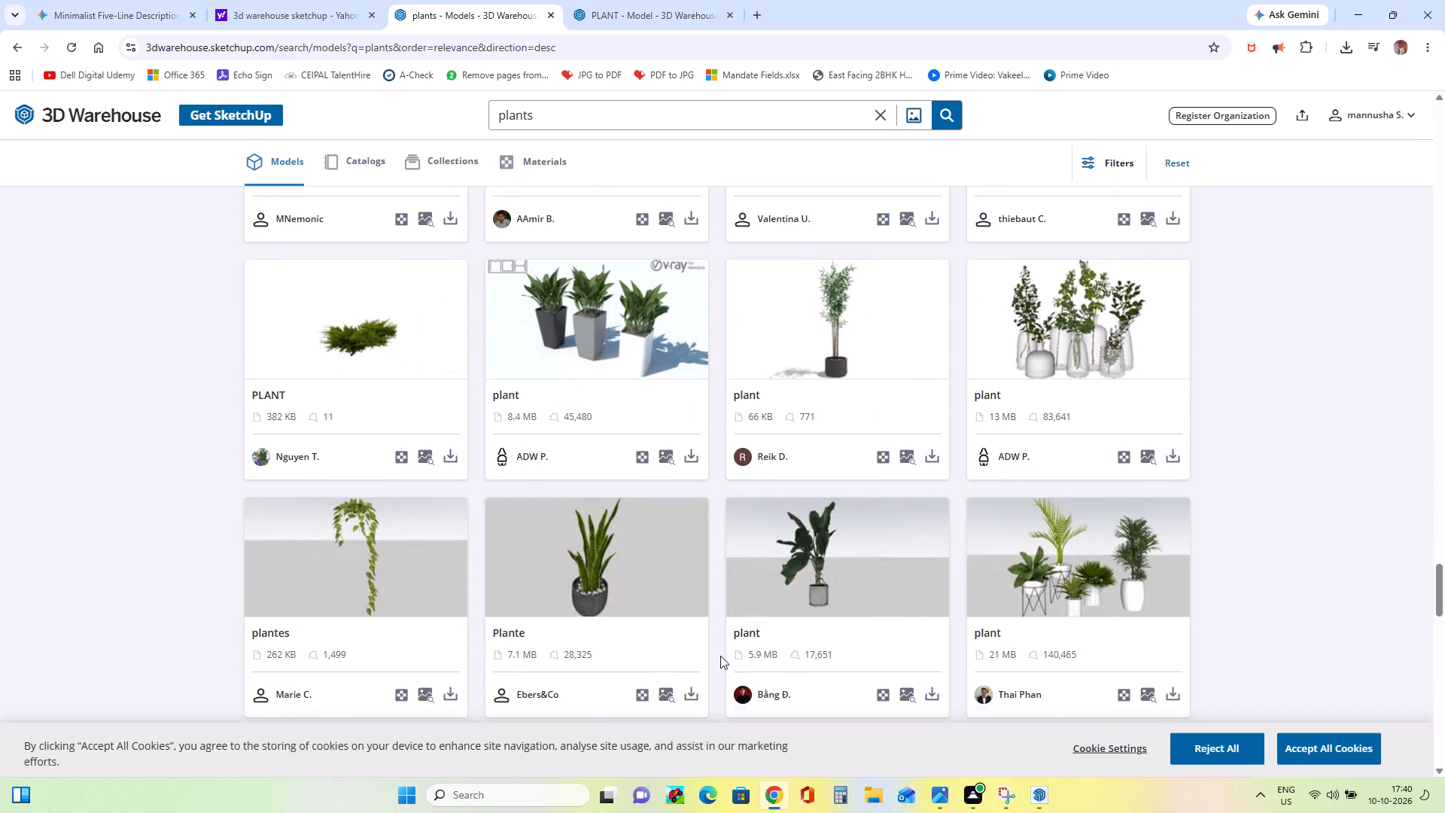
scroll(720, 656, "down", 7)
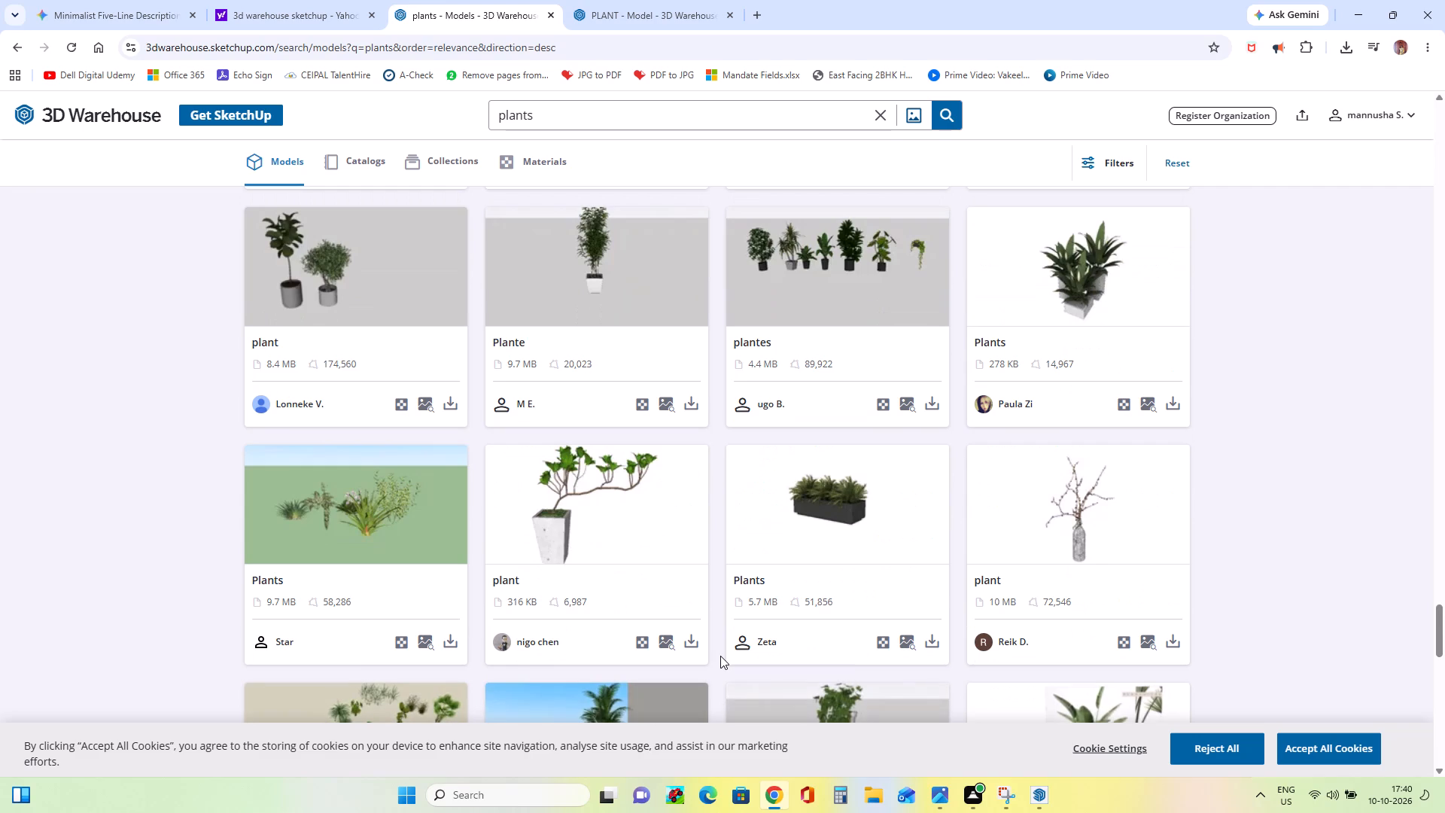
scroll(720, 656, "down", 6)
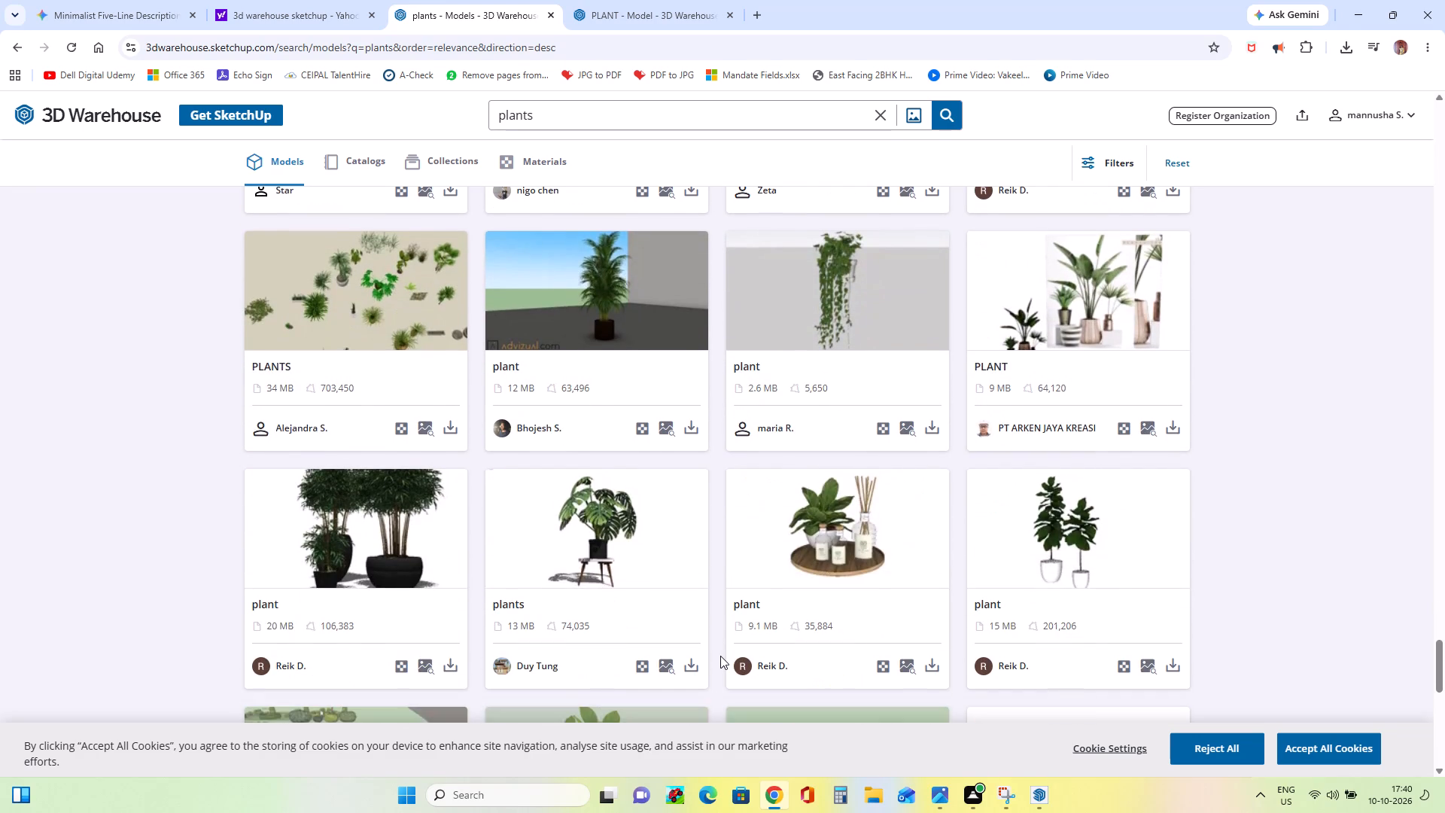
scroll(720, 656, "up", 2)
scroll(720, 656, "down", 2)
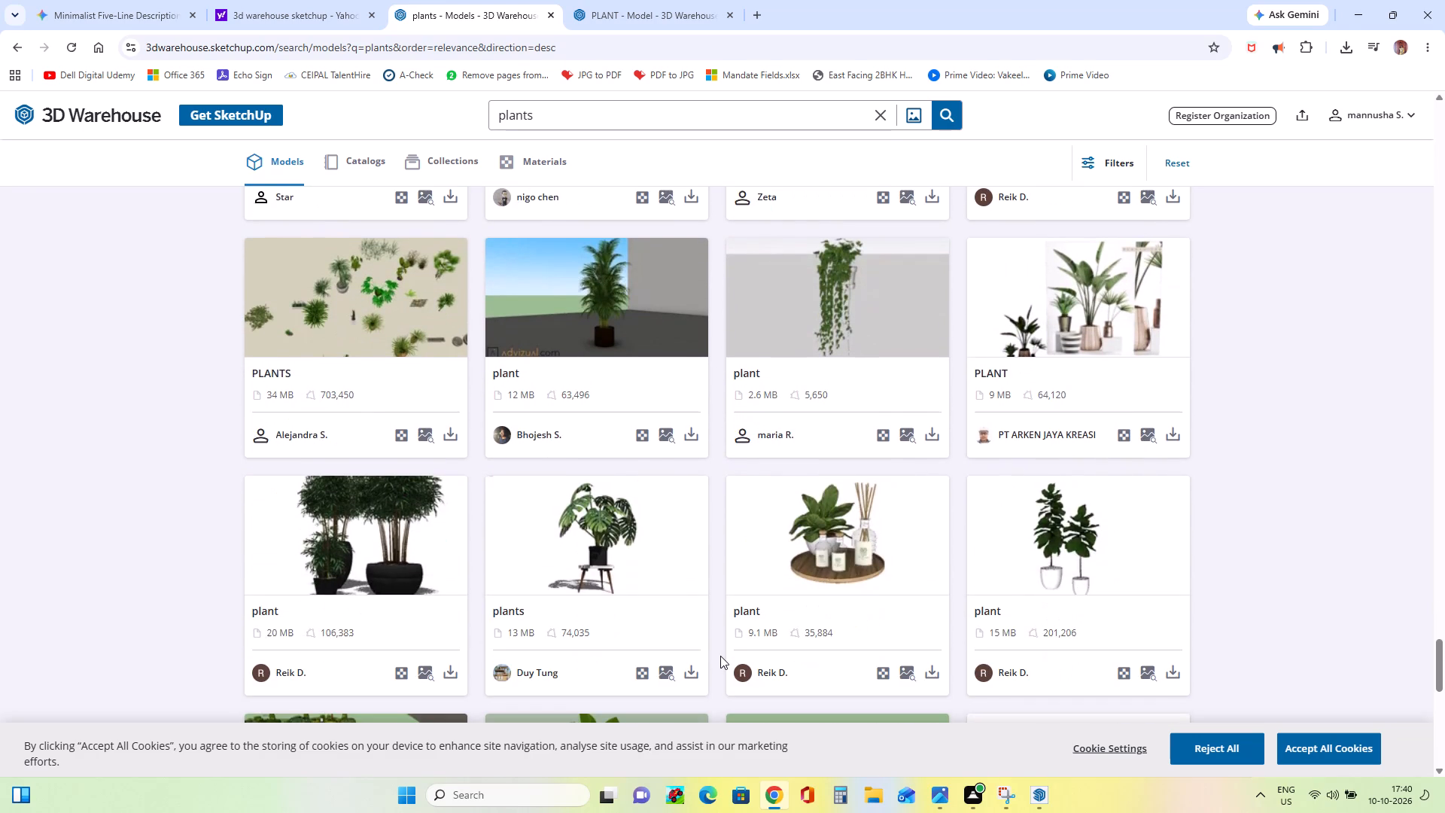
scroll(720, 656, "down", 5)
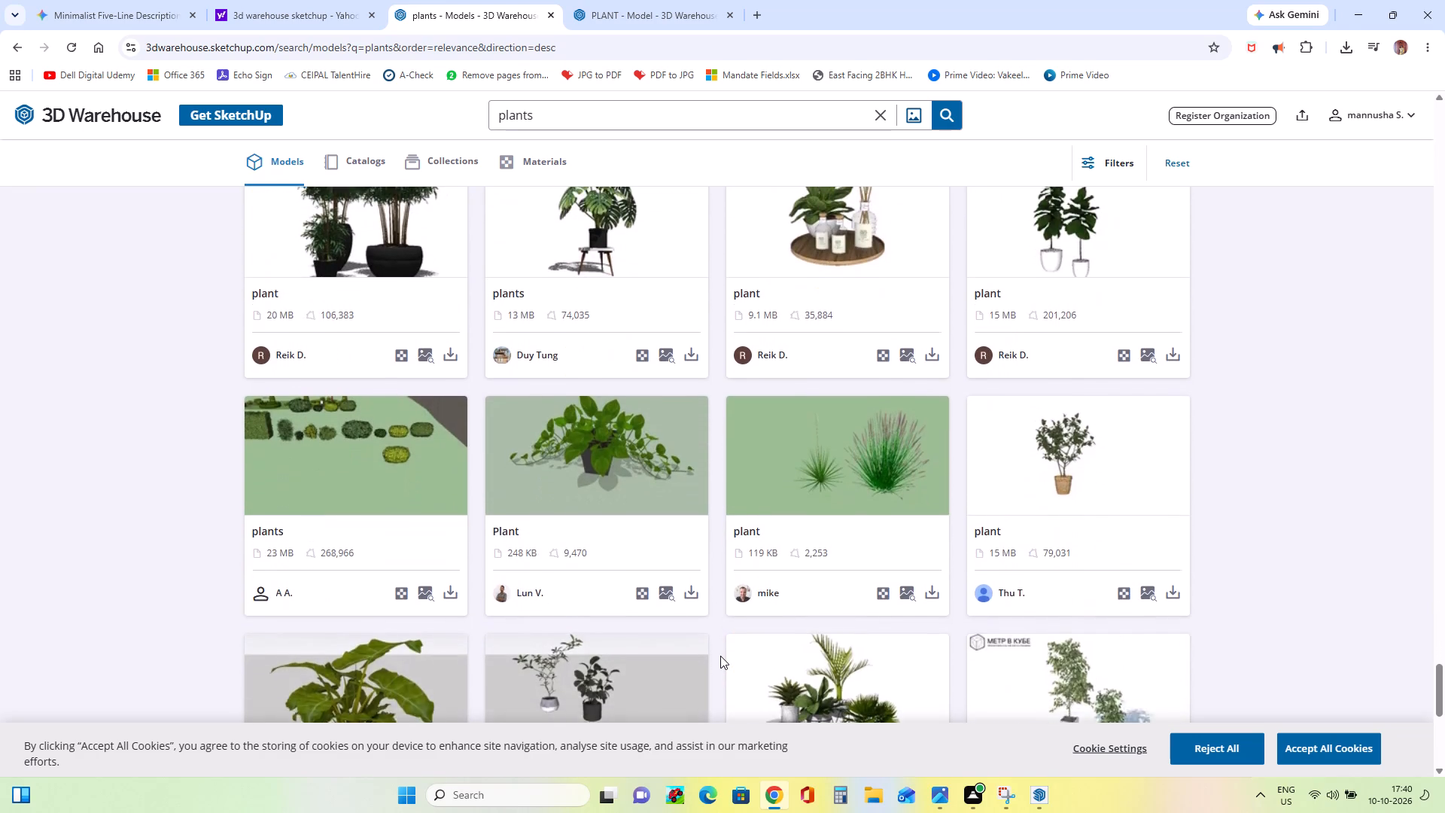
scroll(720, 656, "down", 2)
left_click(716, 714)
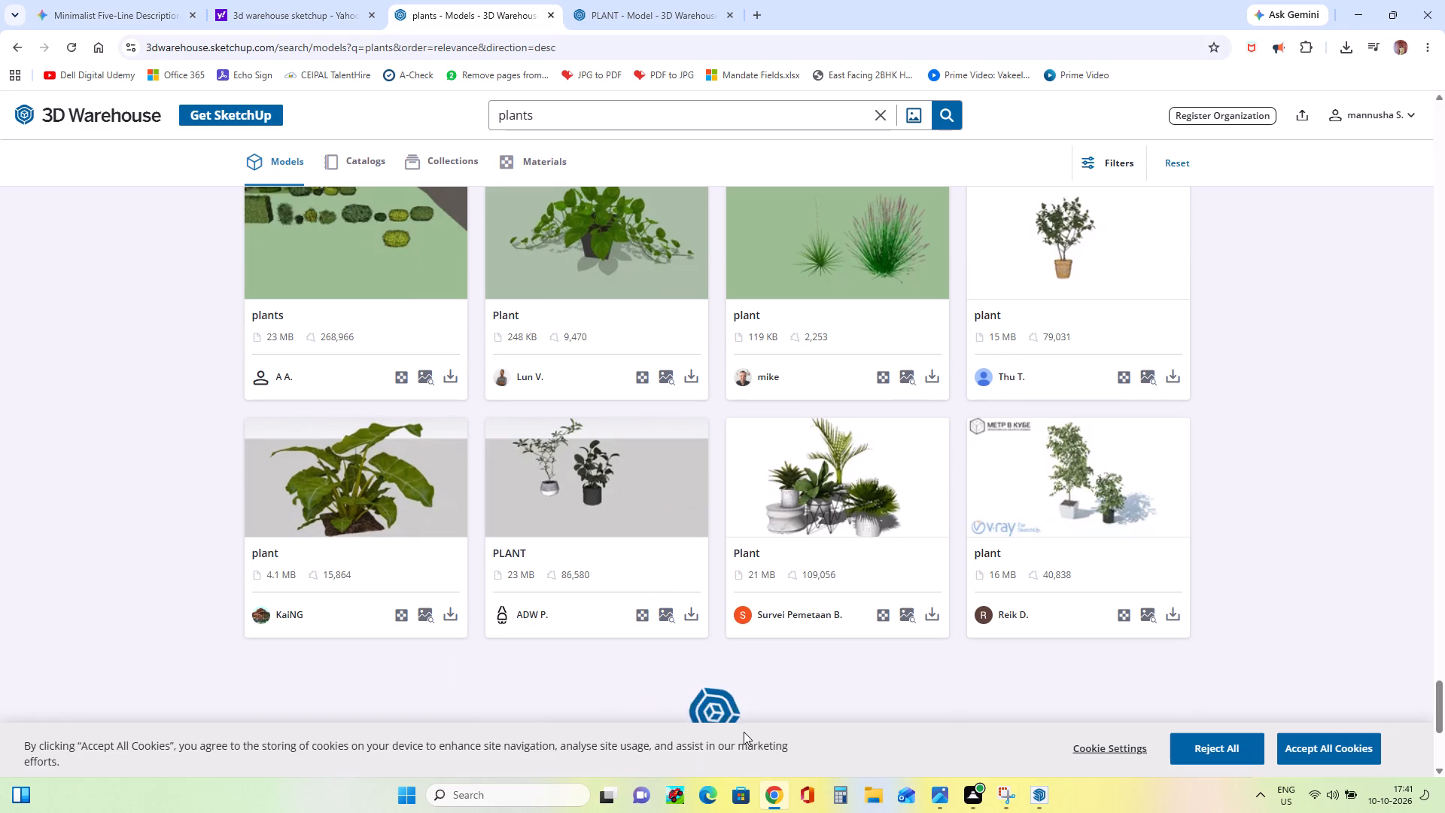
scroll(732, 741, "down", 6)
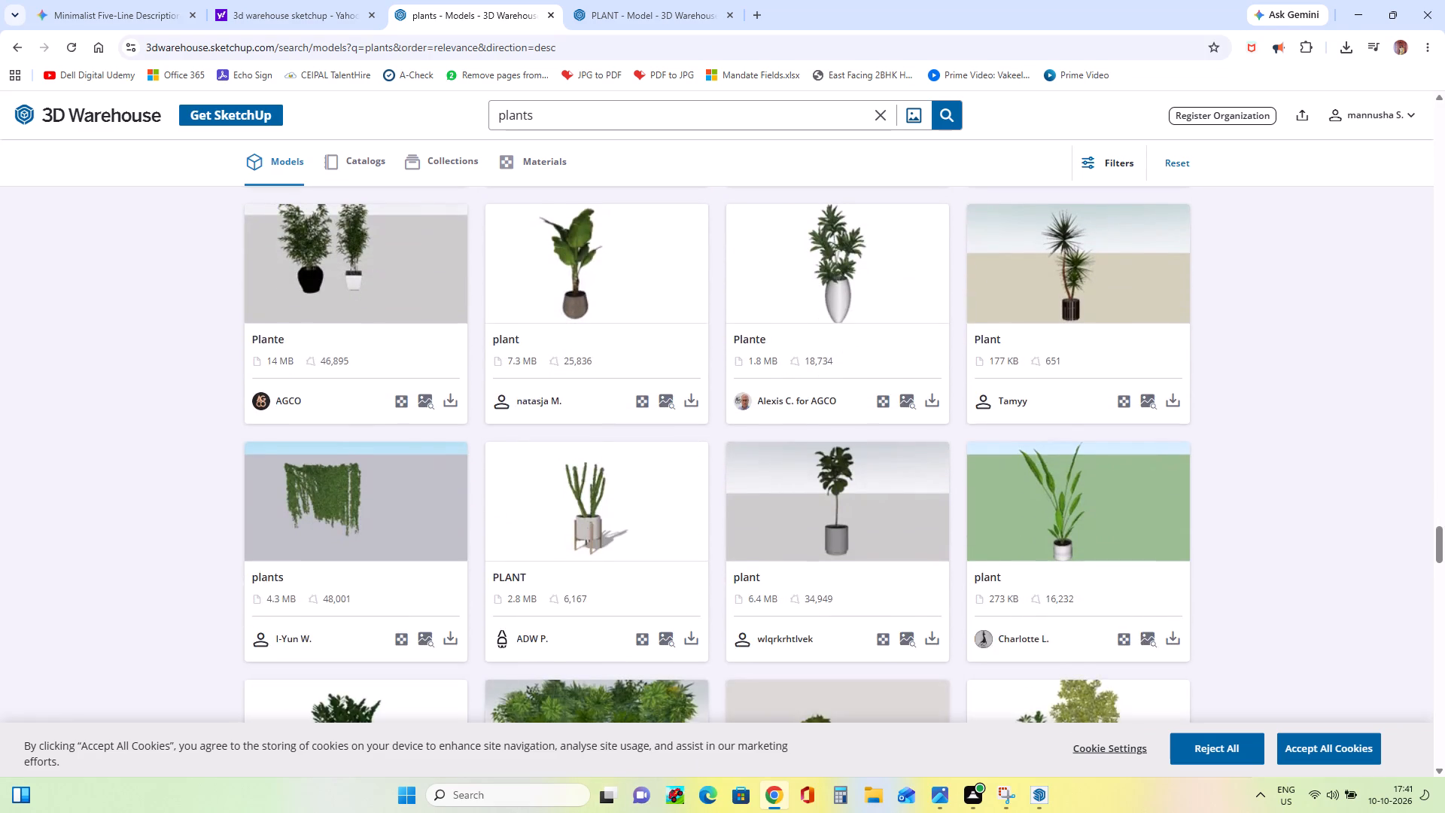
scroll(731, 741, "down", 7)
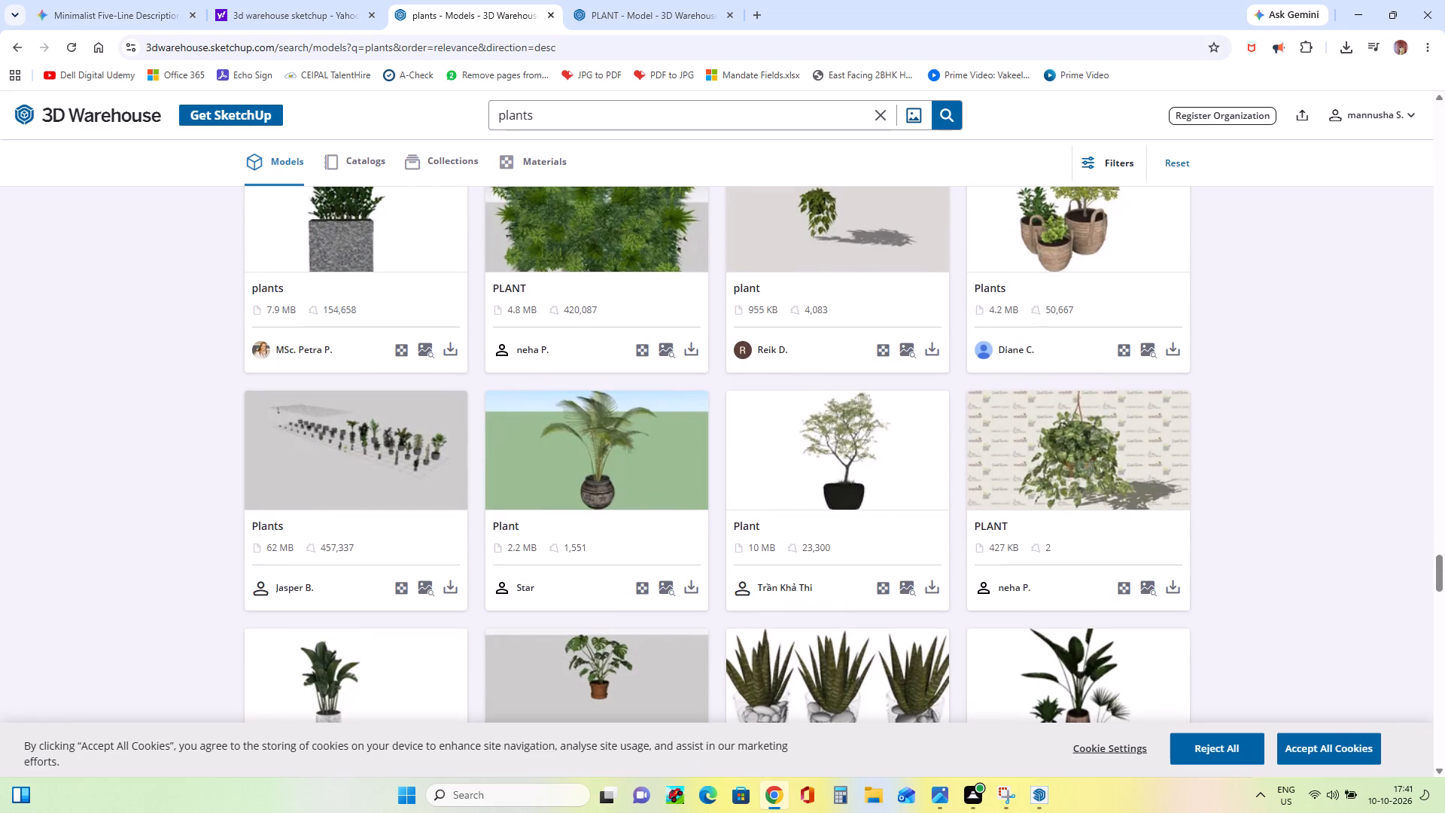
scroll(731, 741, "down", 6)
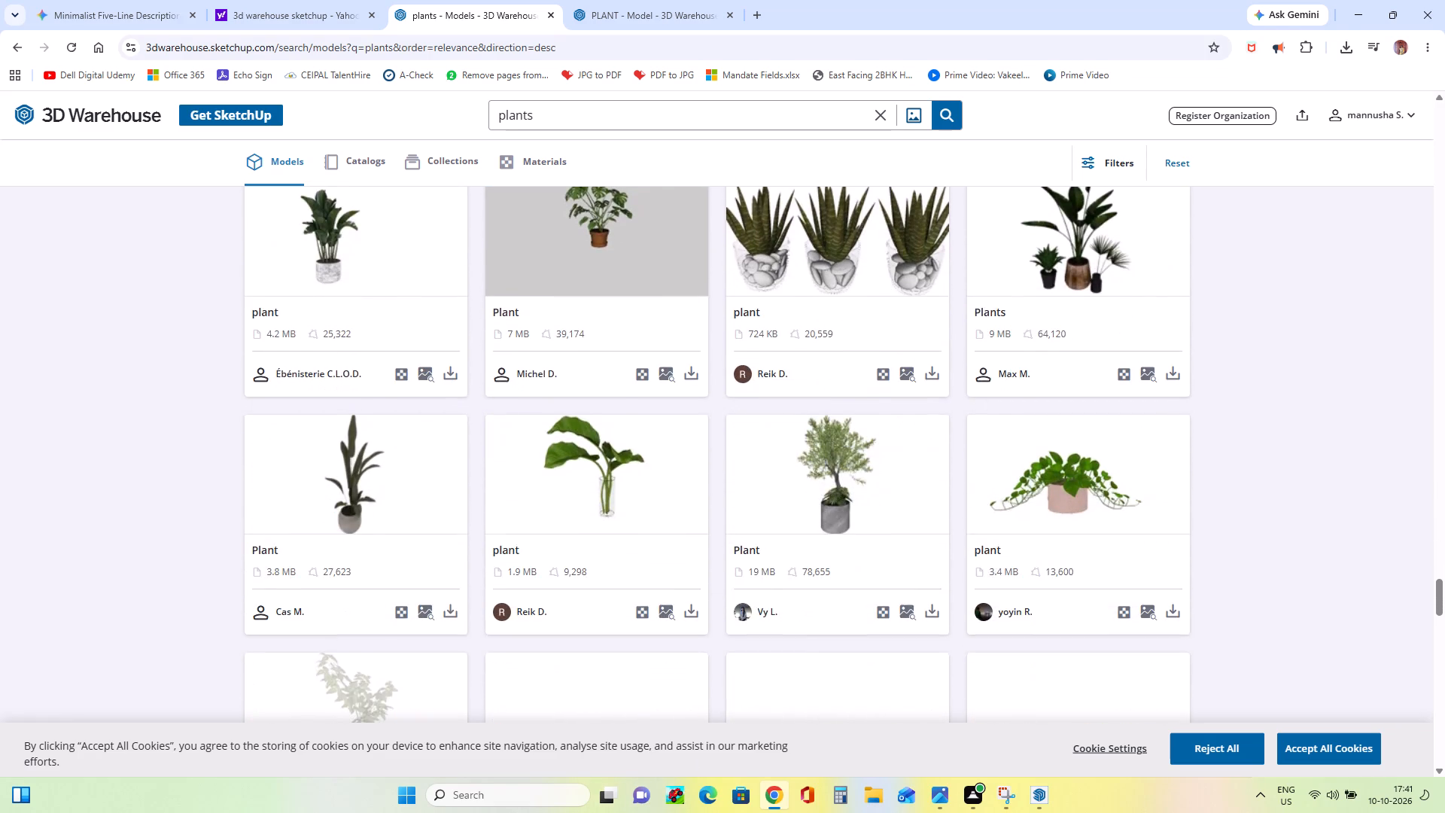
scroll(730, 742, "down", 4)
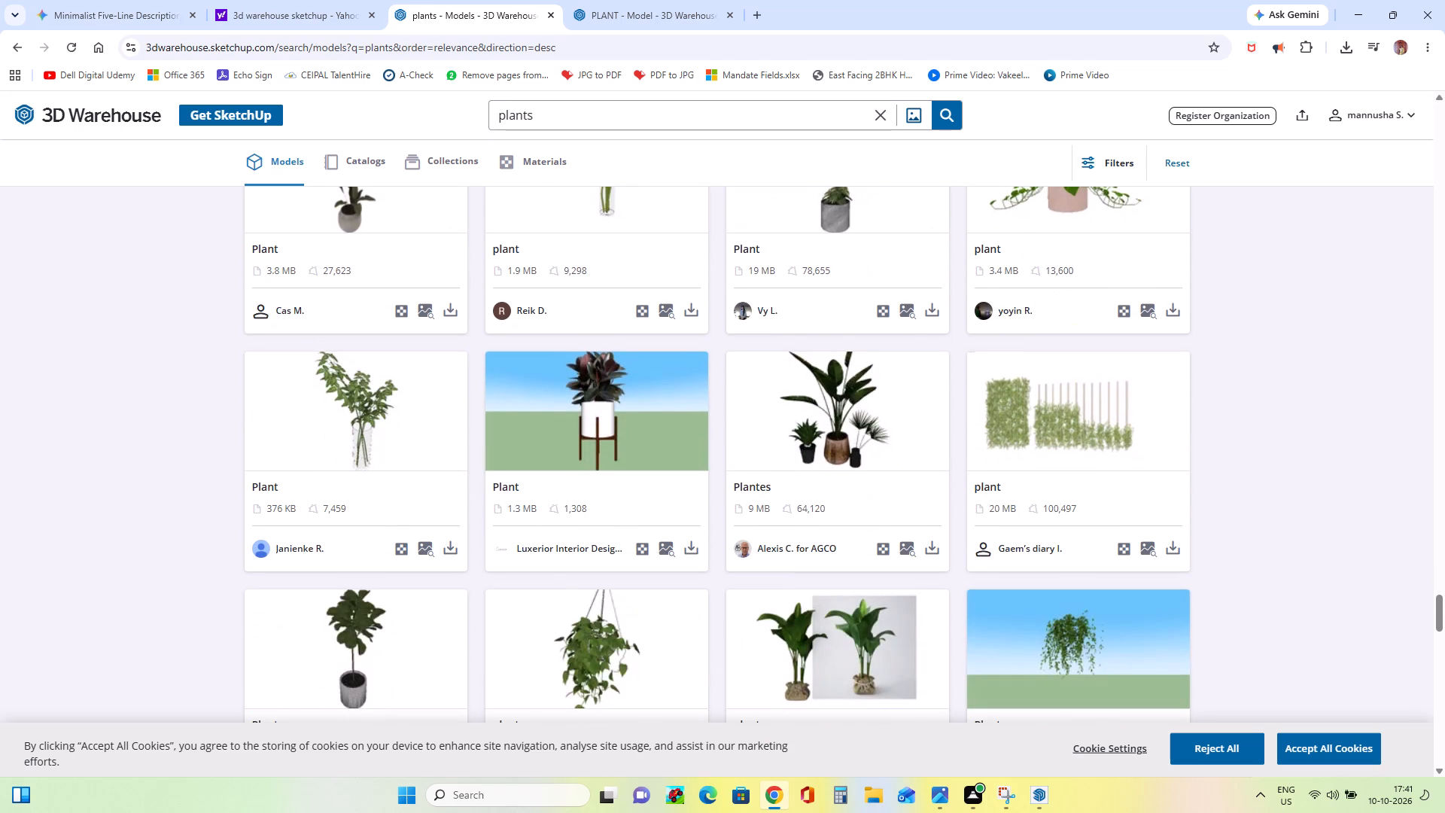
scroll(730, 742, "down", 4)
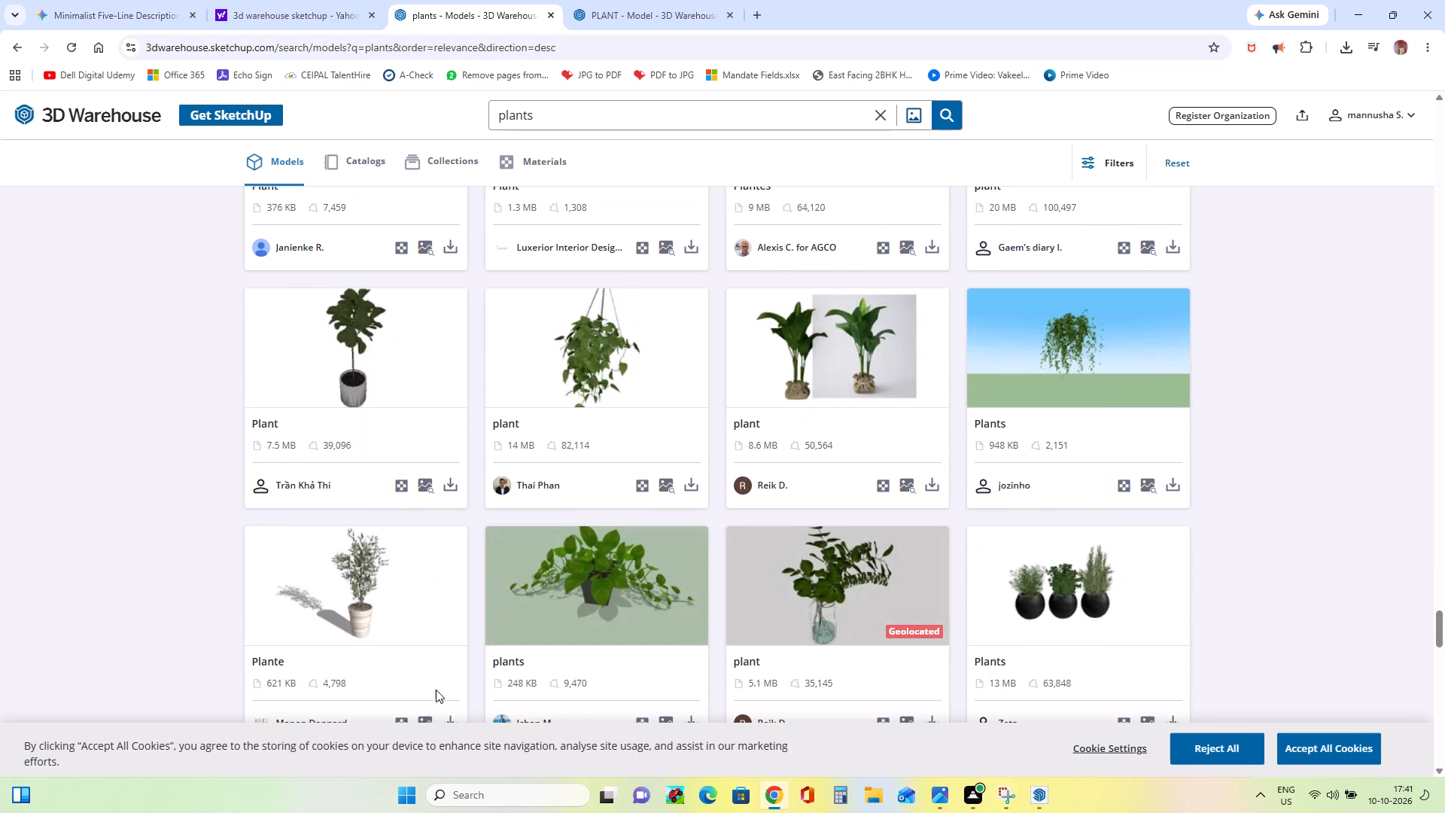
Download the 7.5 MB "Plant" model, a broad-leaved plant in a grey pot, as a SketchUp file.
left_click(446, 488)
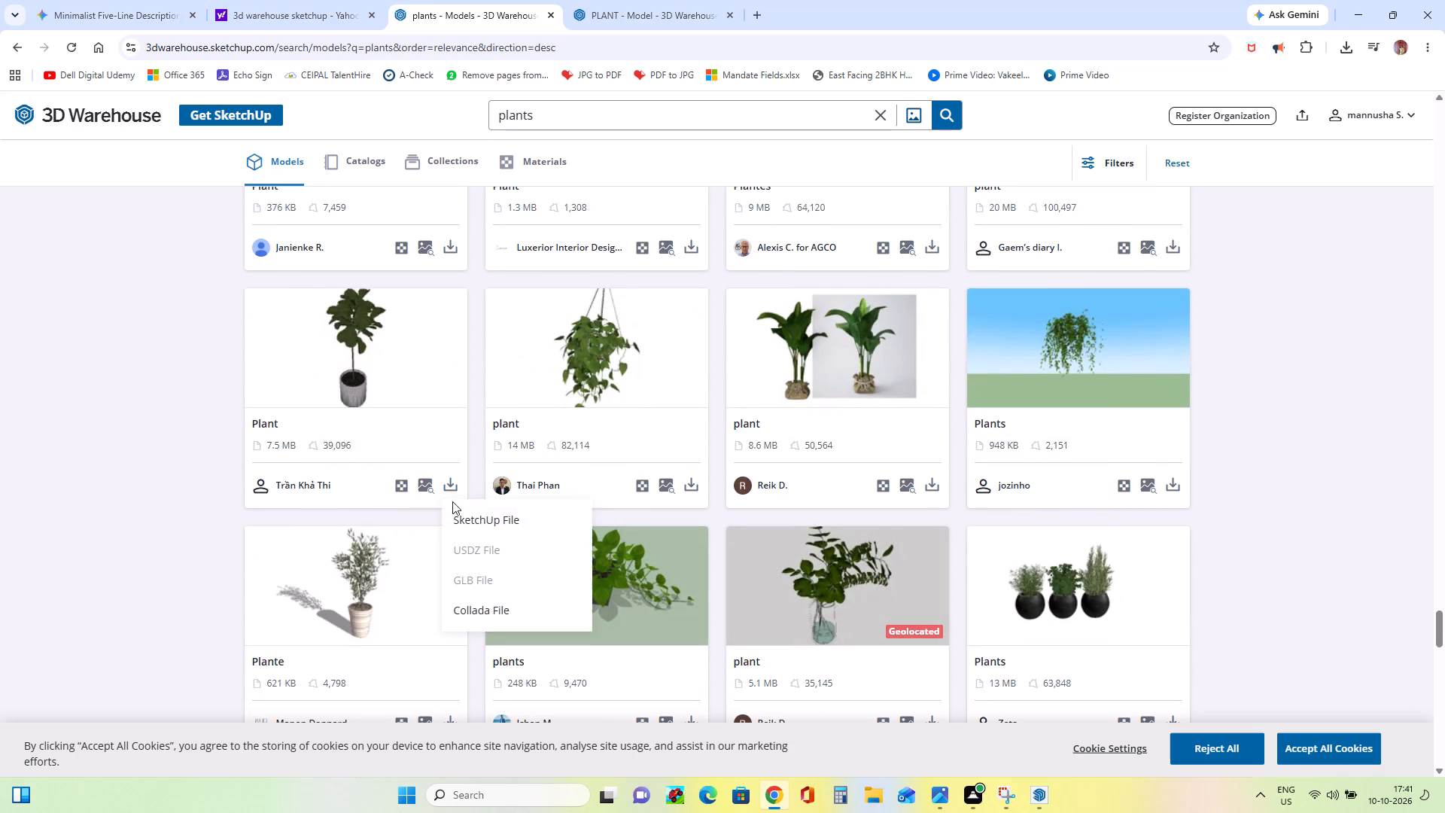
left_click(463, 517)
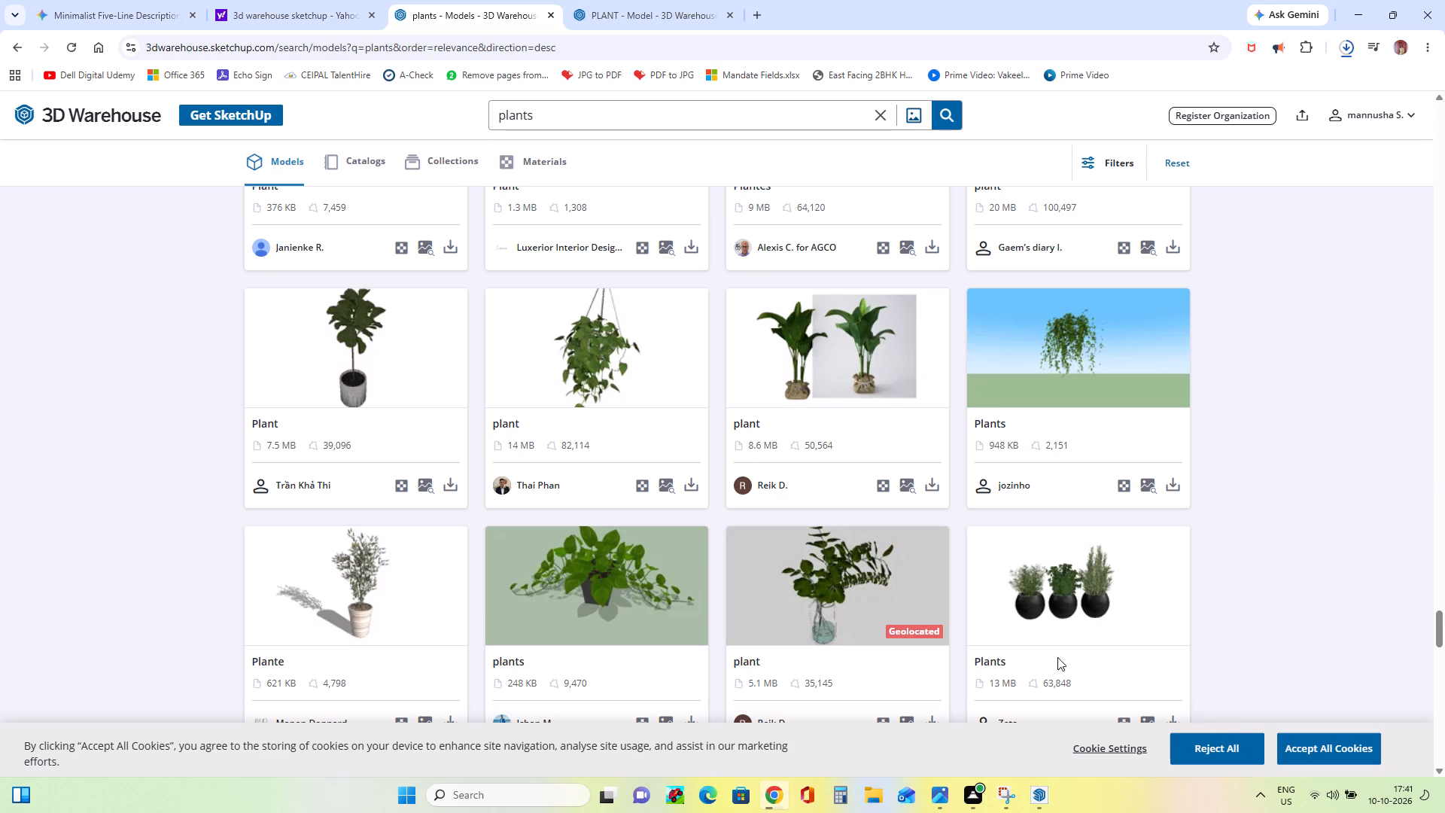
Examine the rest of the loaded "plants" model results for more greenery that suits the house.
scroll(1024, 617, "down", 2)
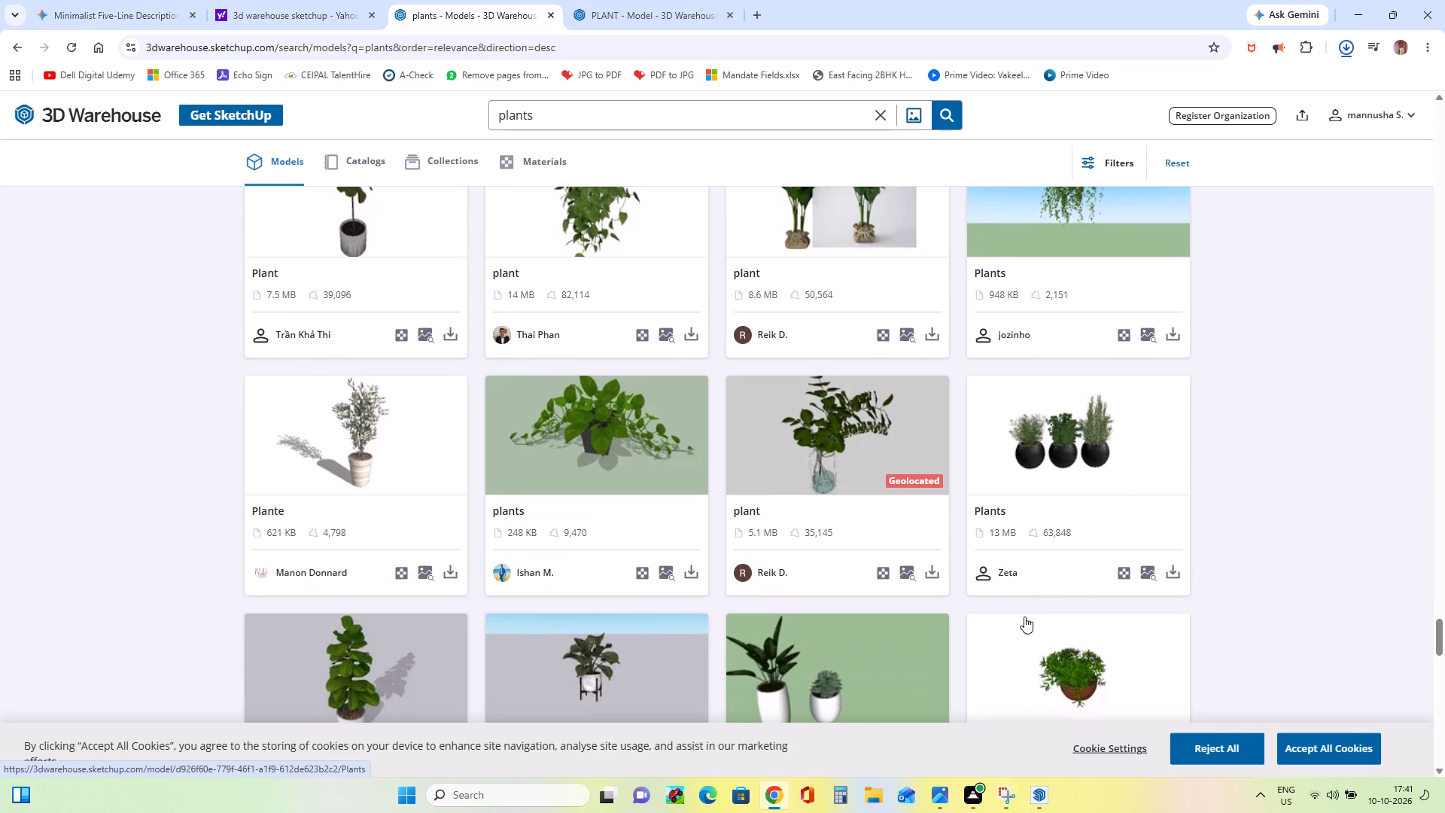
scroll(1024, 617, "down", 3)
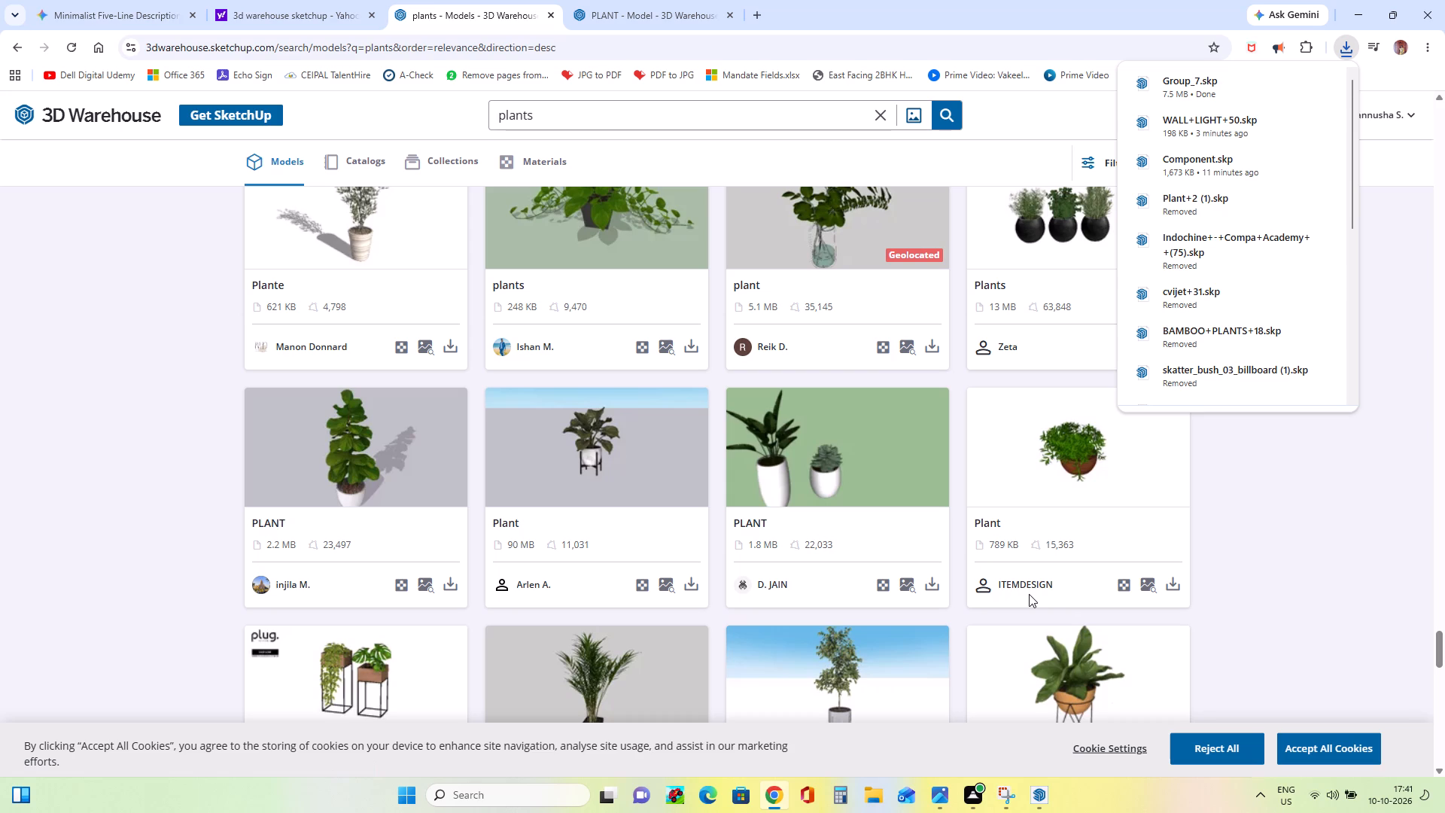
scroll(1029, 594, "down", 4)
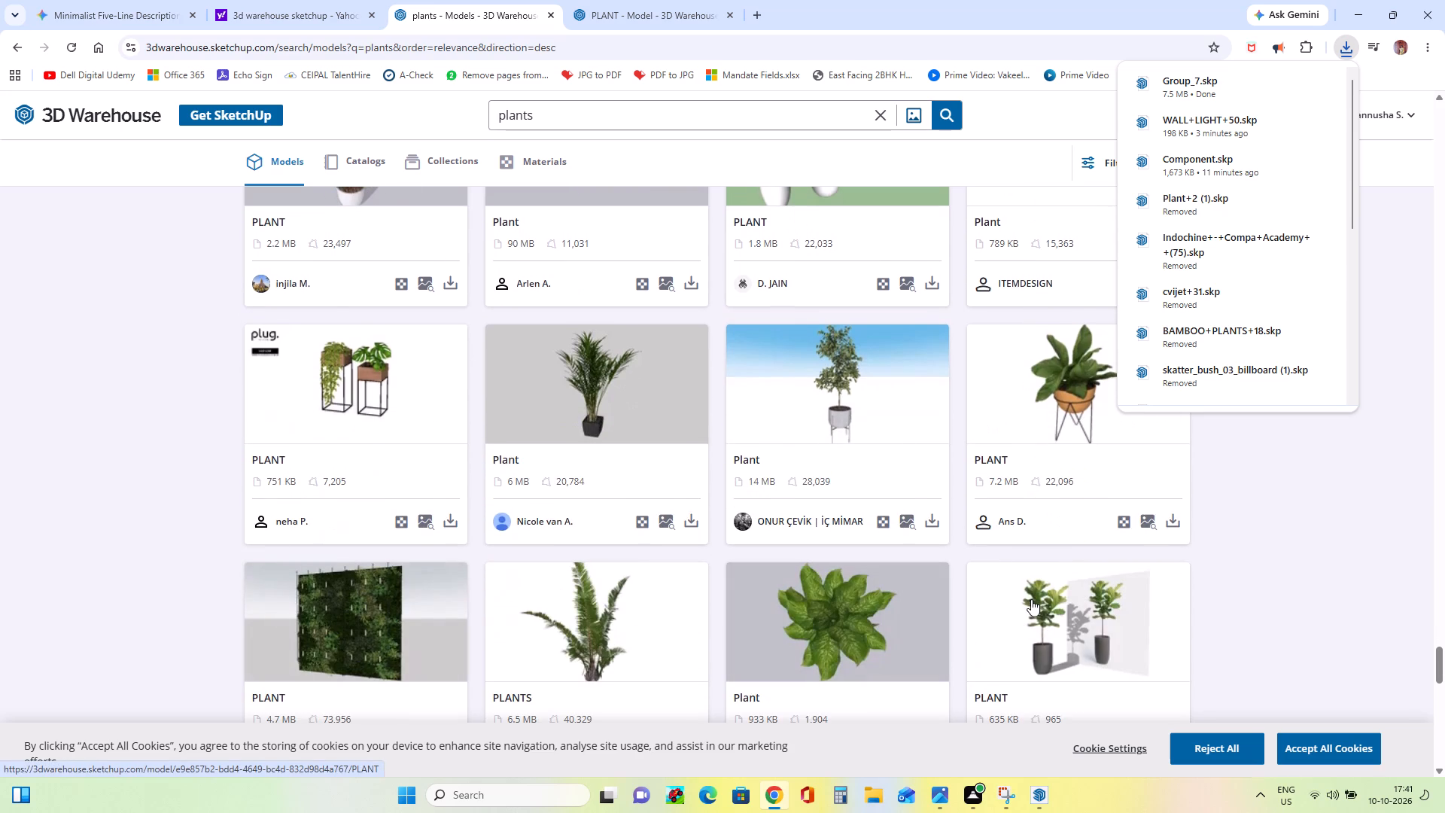
scroll(1031, 599, "down", 3)
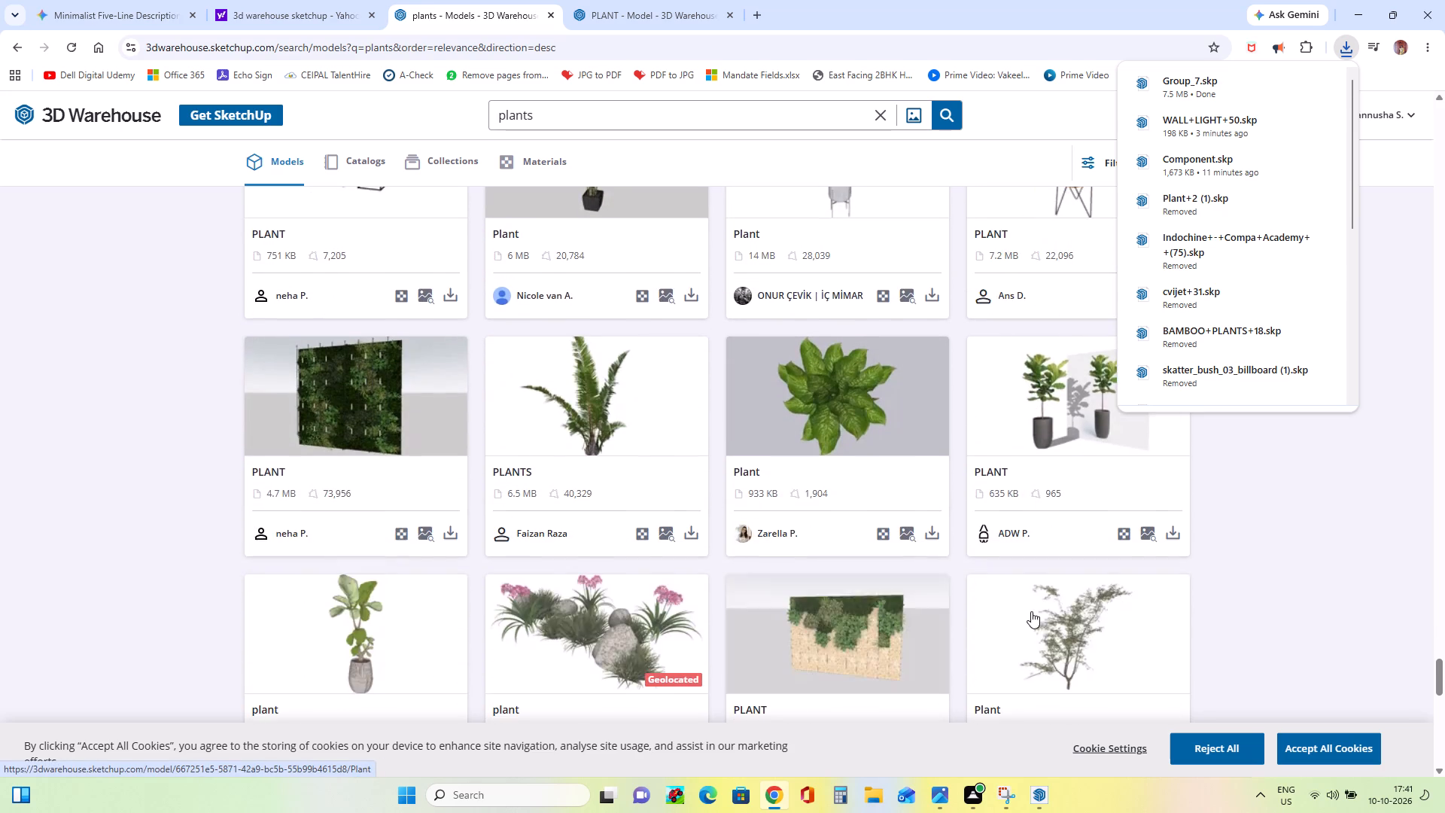
scroll(1031, 620, "down", 6)
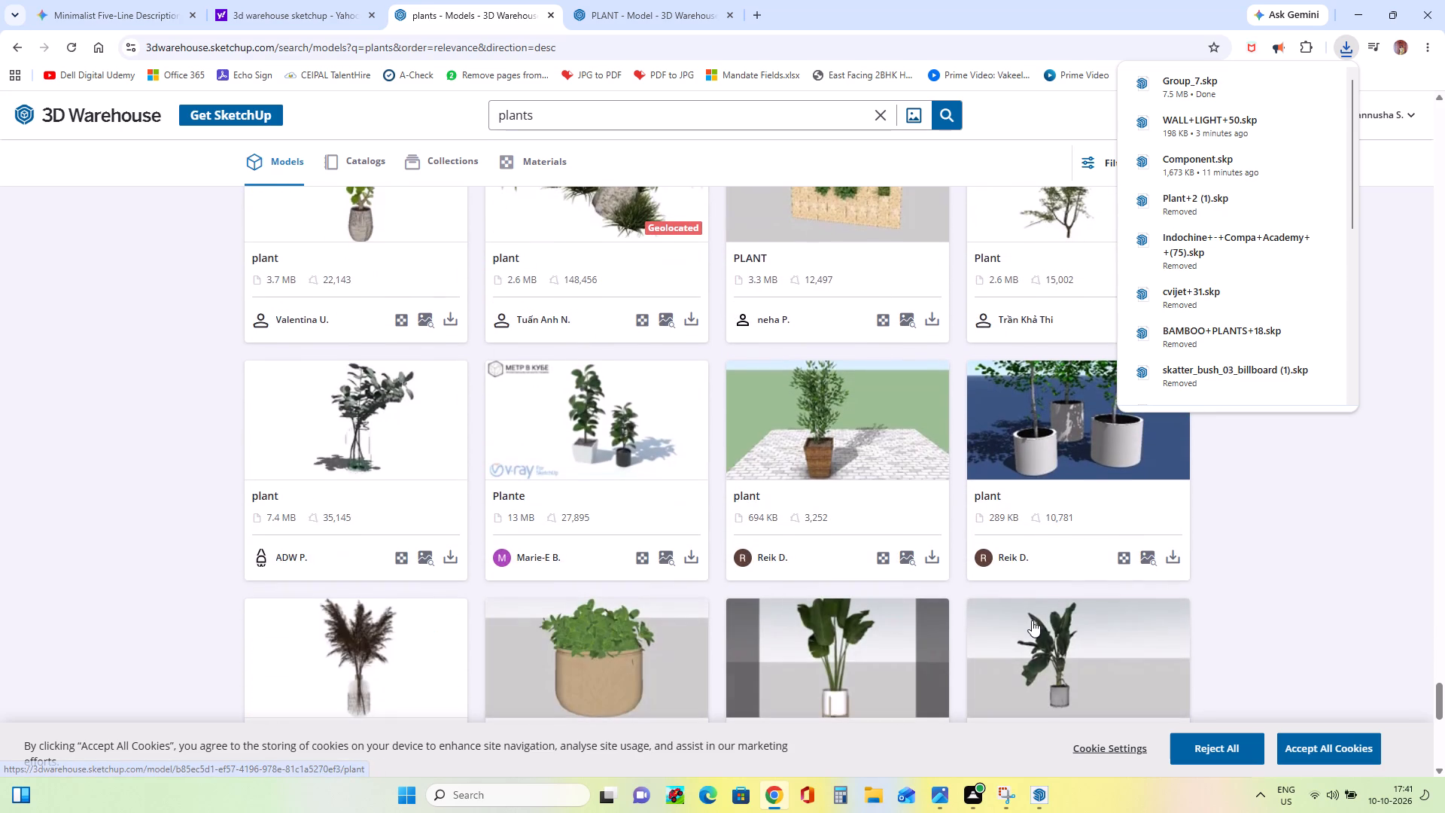
scroll(1032, 620, "down", 6)
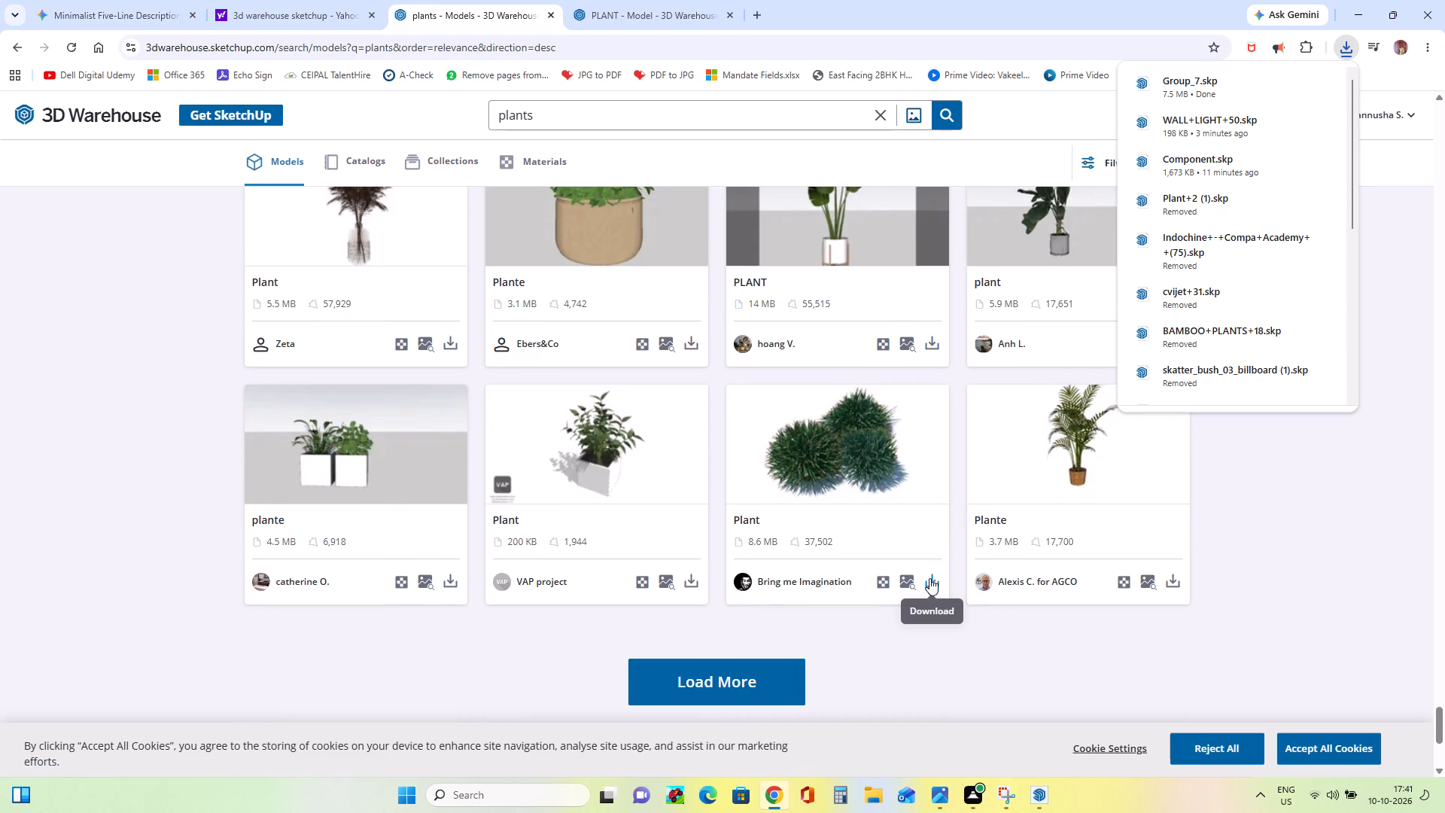
Switch to SketchUp and examine the planting around the boundary wall, gate and balconies in the reference image.
left_click(1030, 792)
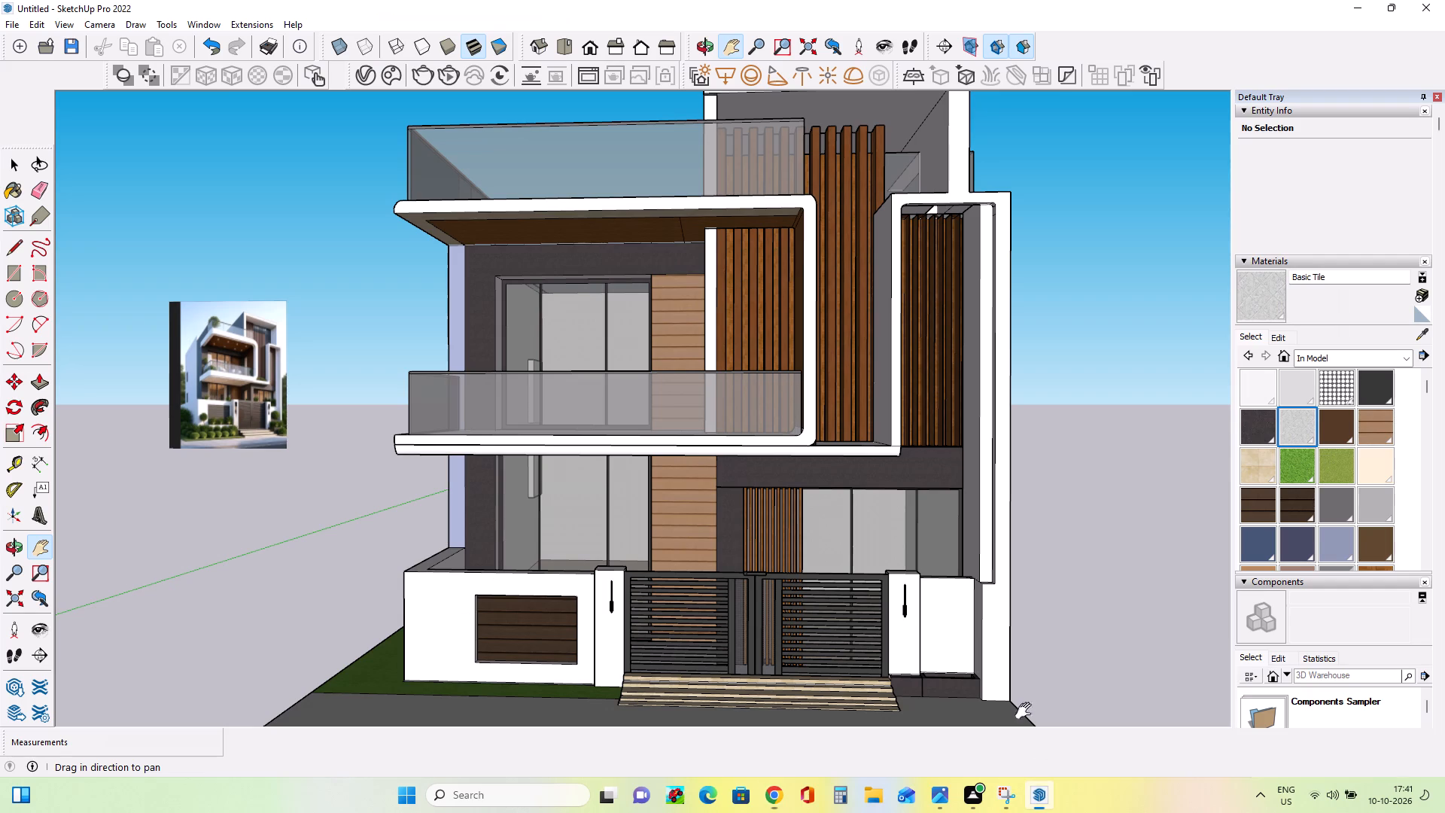
scroll(224, 383, "up", 7)
scroll(220, 408, "down", 1)
scroll(220, 408, "up", 4)
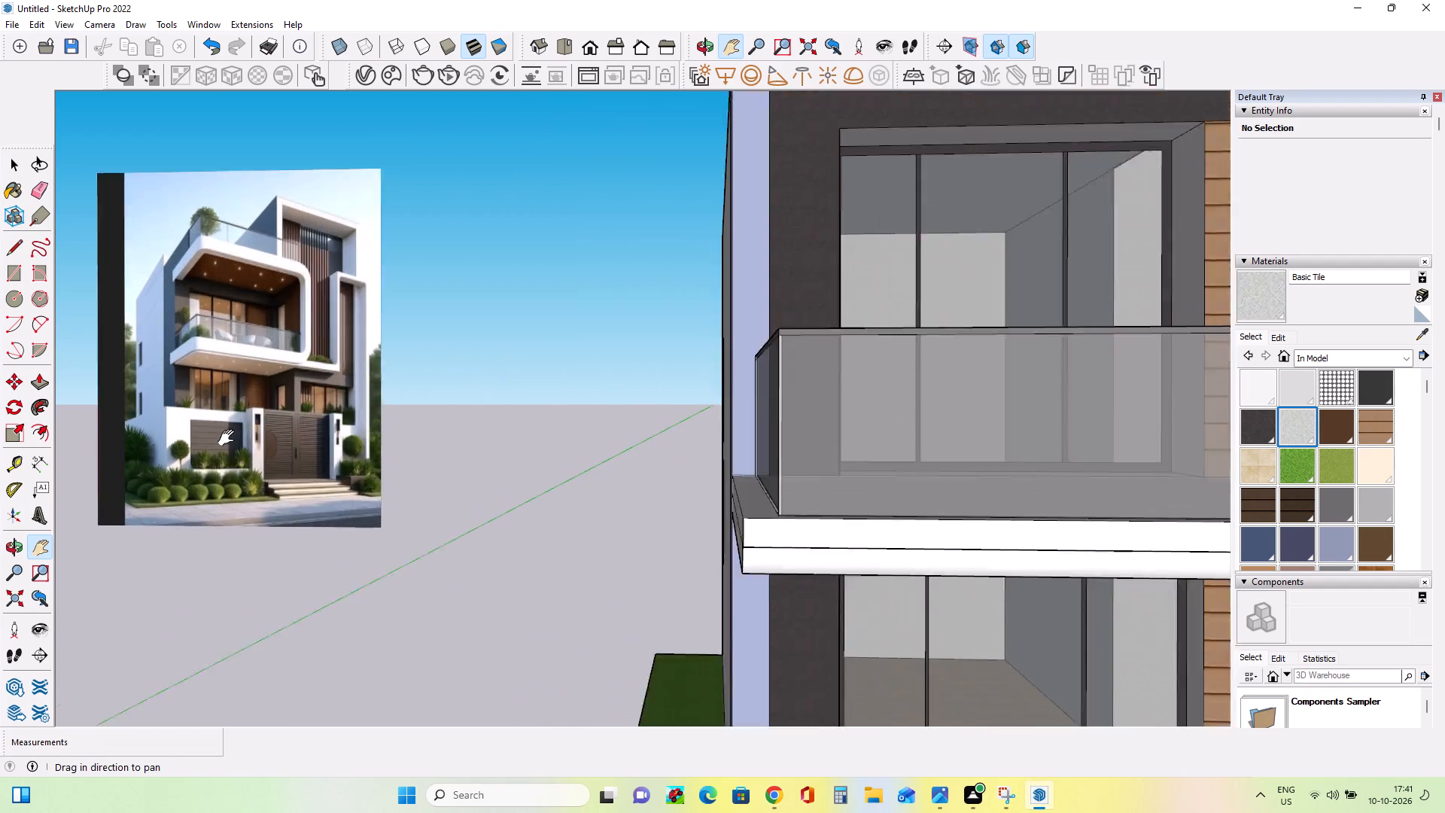
scroll(230, 438, "down", 1)
scroll(230, 438, "up", 7)
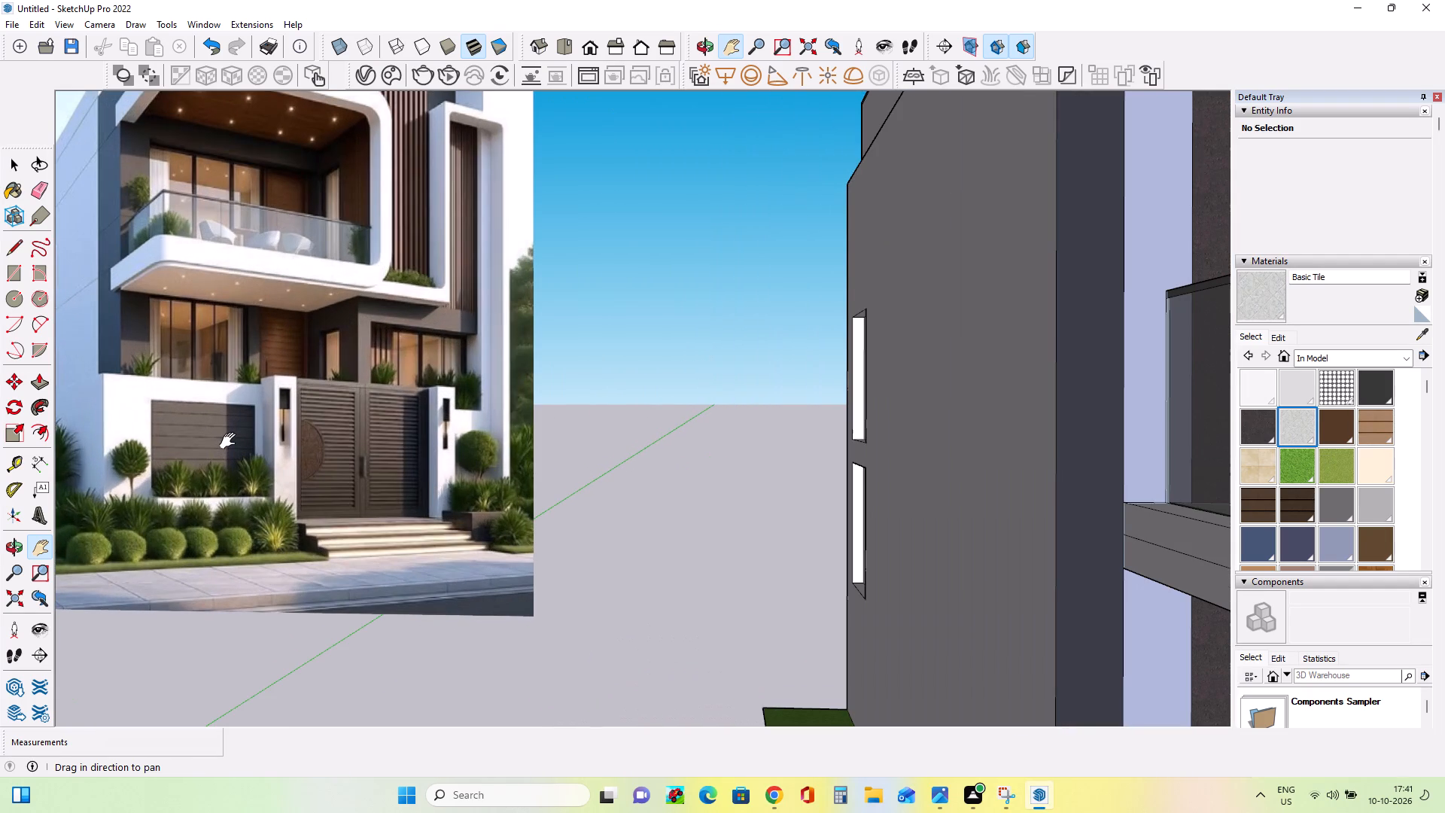
scroll(231, 441, "down", 16)
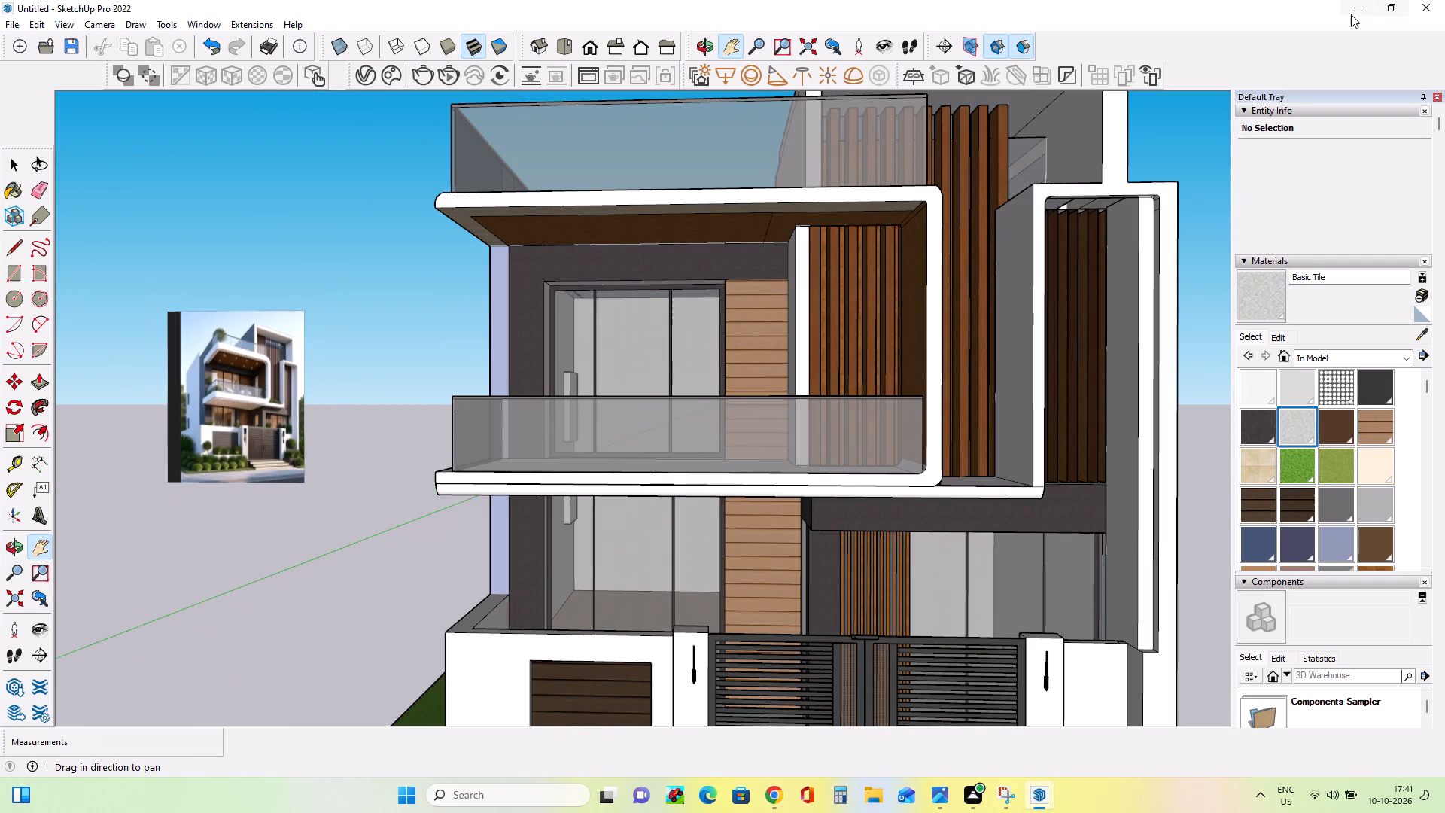
Return to the 3D Warehouse in the browser and download the 8.6 MB "Plant" model of three round grass clumps as a SketchUp file.
left_click(1352, 5)
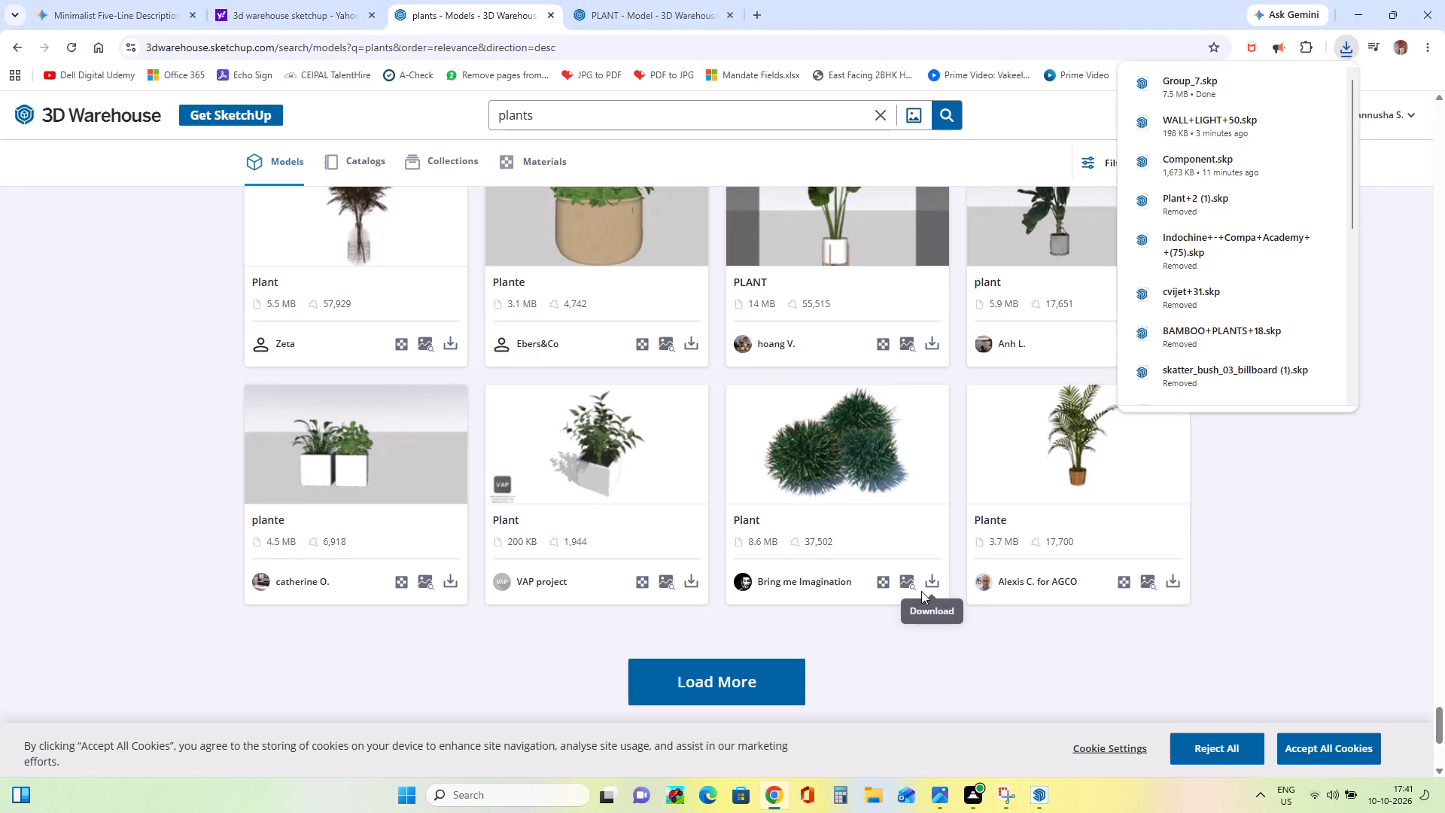
left_click(932, 583)
left_click(945, 614)
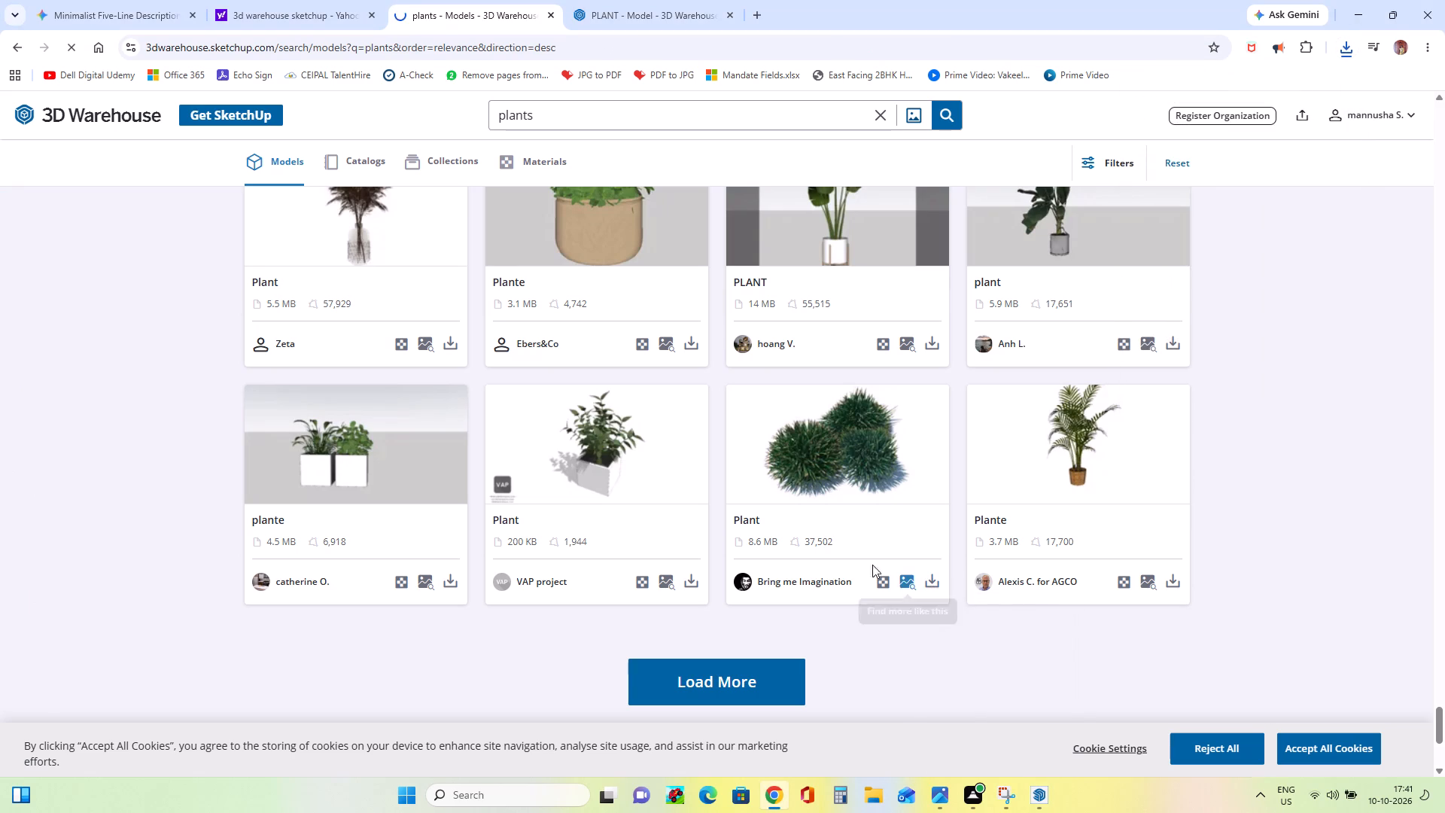
Find the 13 MB "Plants" model of three plants in round black pots and download it as a SketchUp file.
scroll(864, 563, "up", 12)
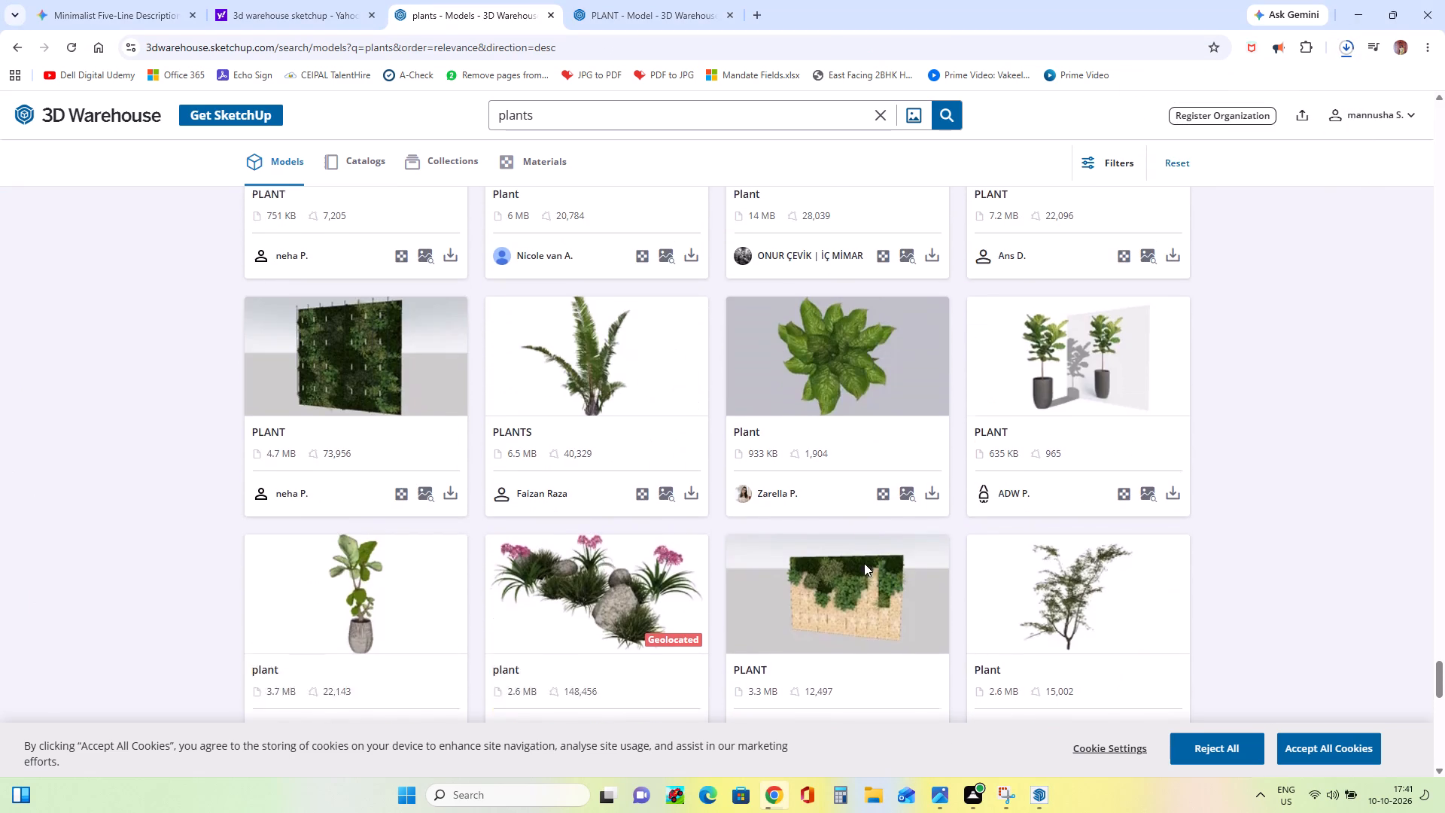
scroll(864, 563, "up", 6)
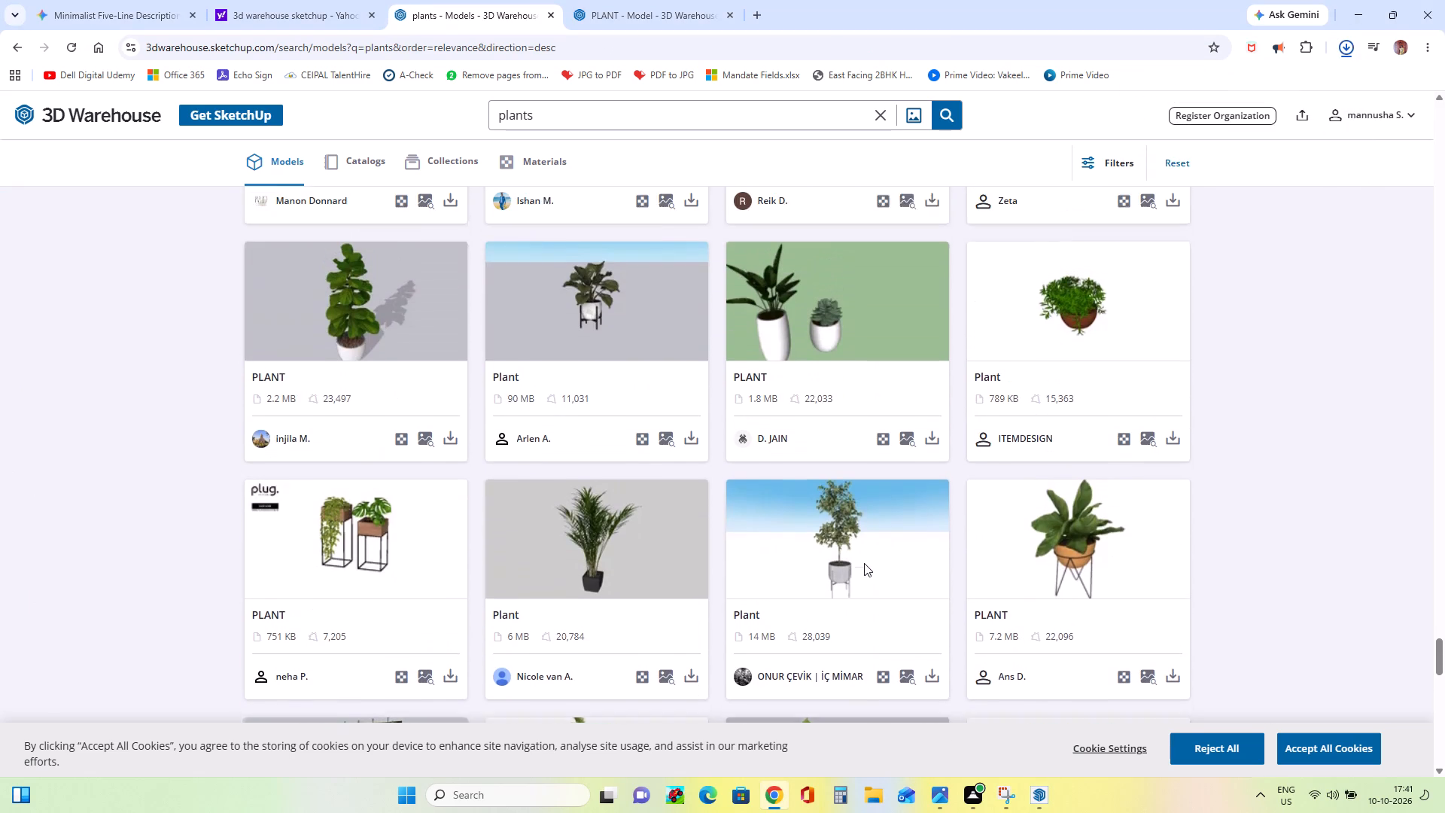
scroll(864, 563, "up", 3)
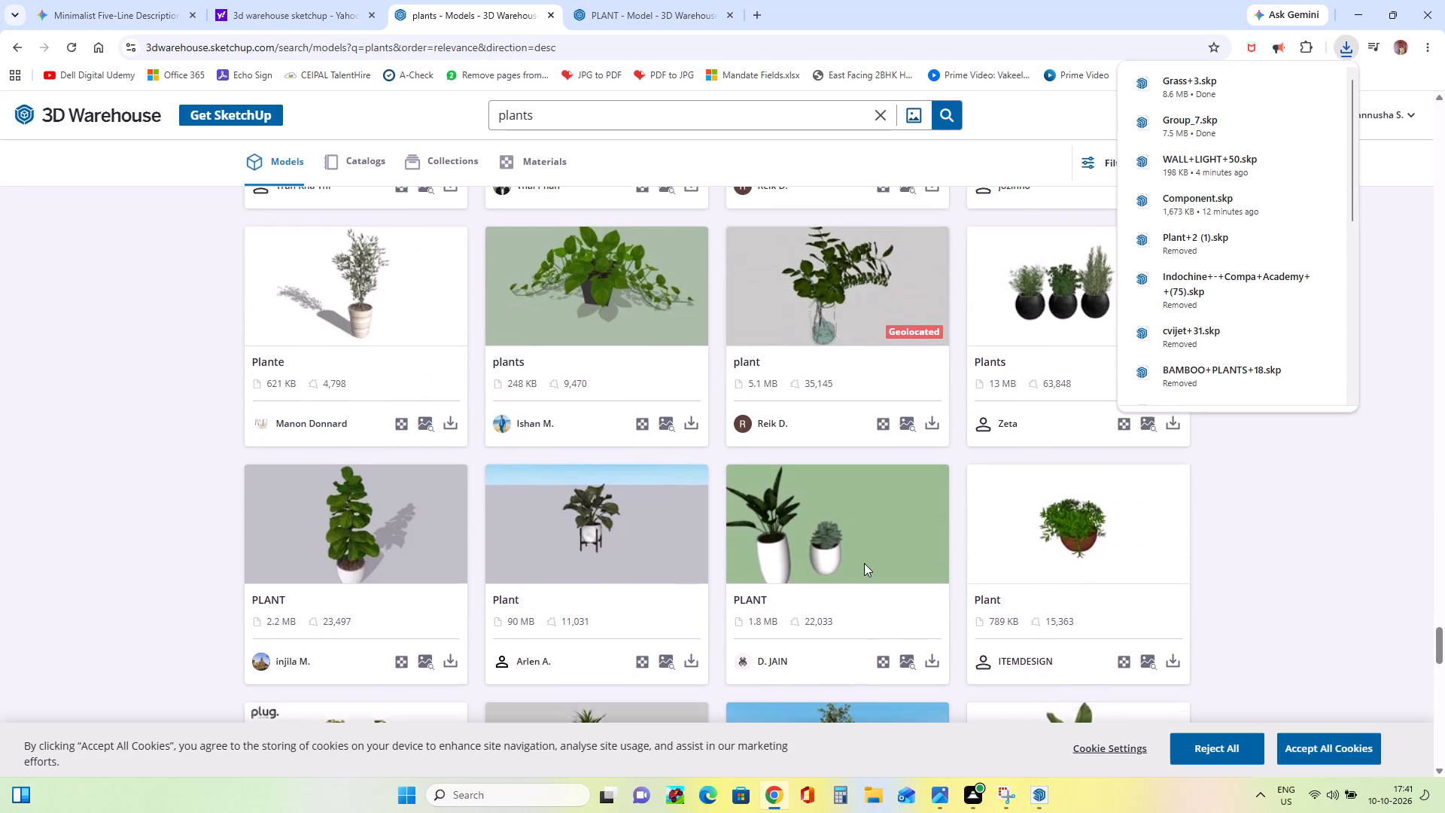
scroll(864, 563, "up", 1)
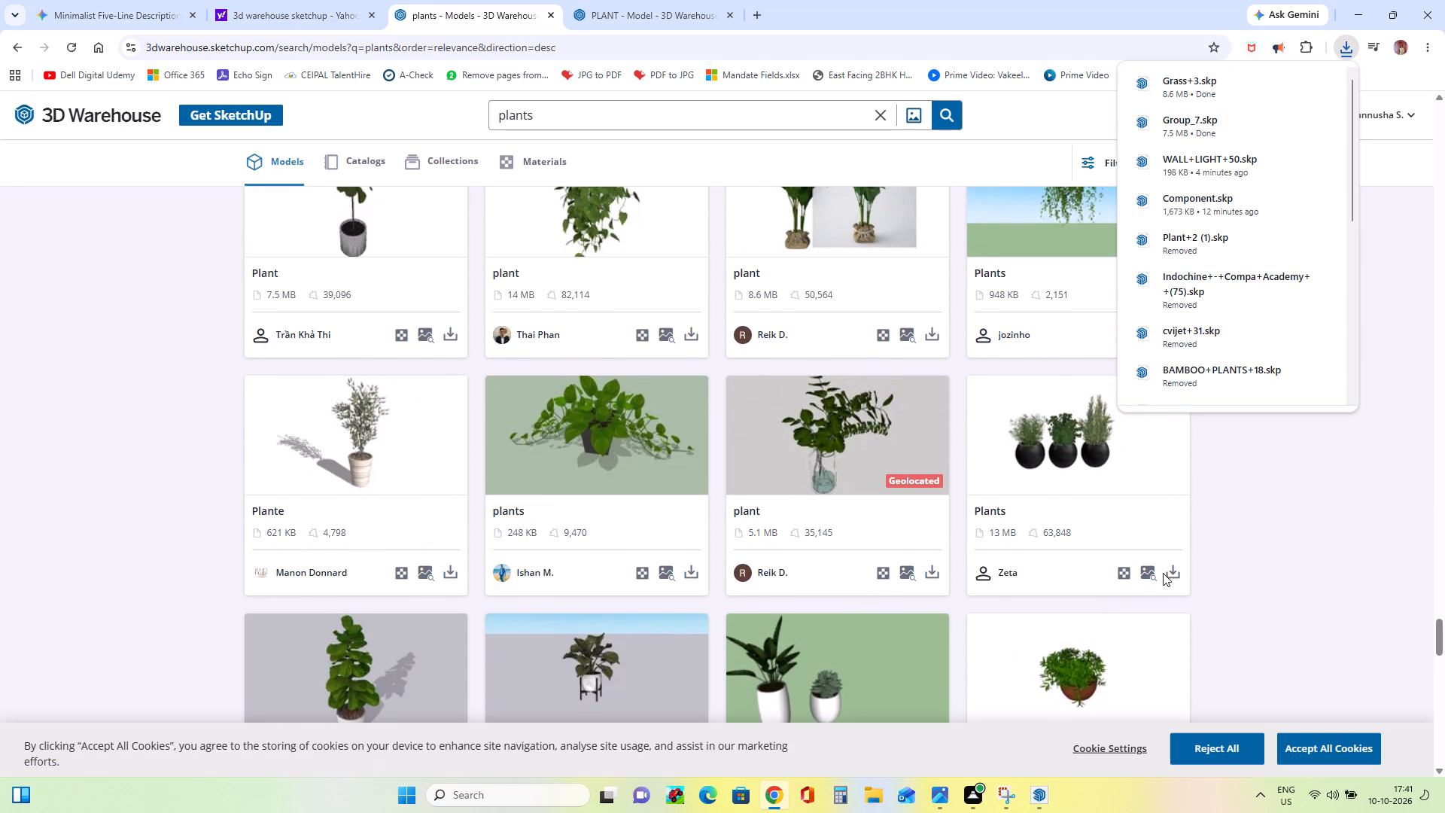
scroll(1164, 574, "up", 2)
scroll(1164, 574, "down", 2)
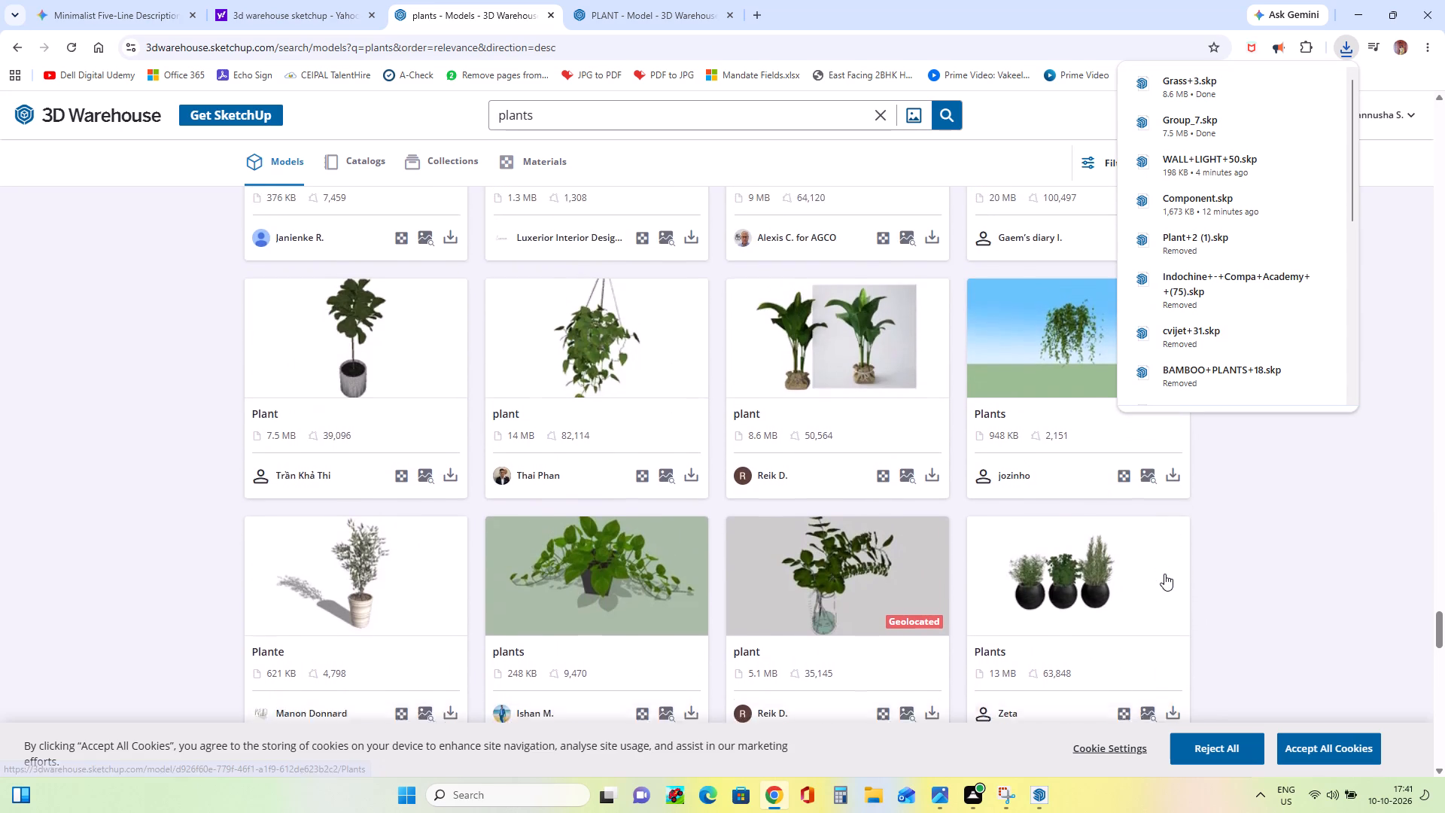
left_click(1174, 567)
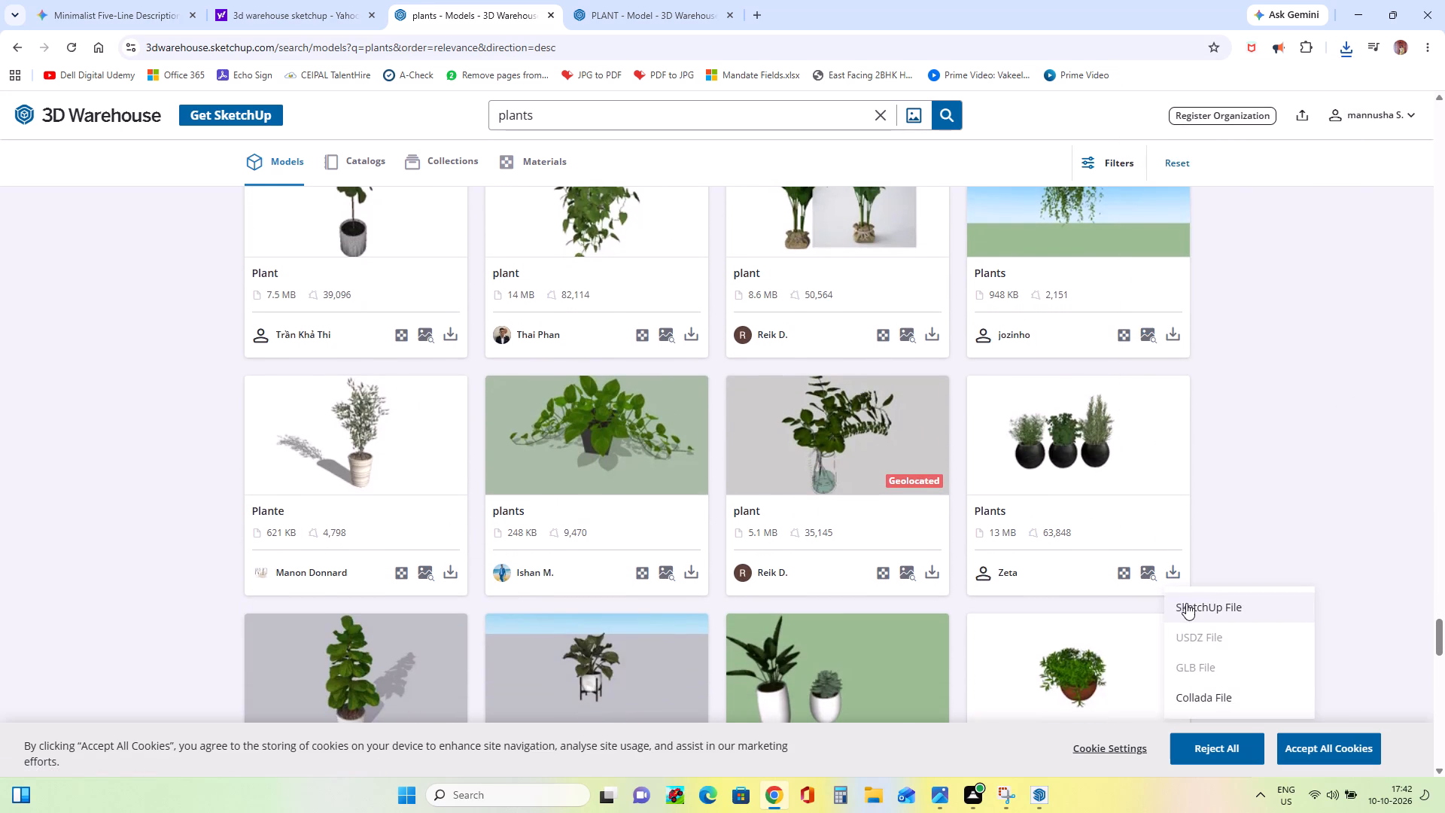
left_click(1187, 606)
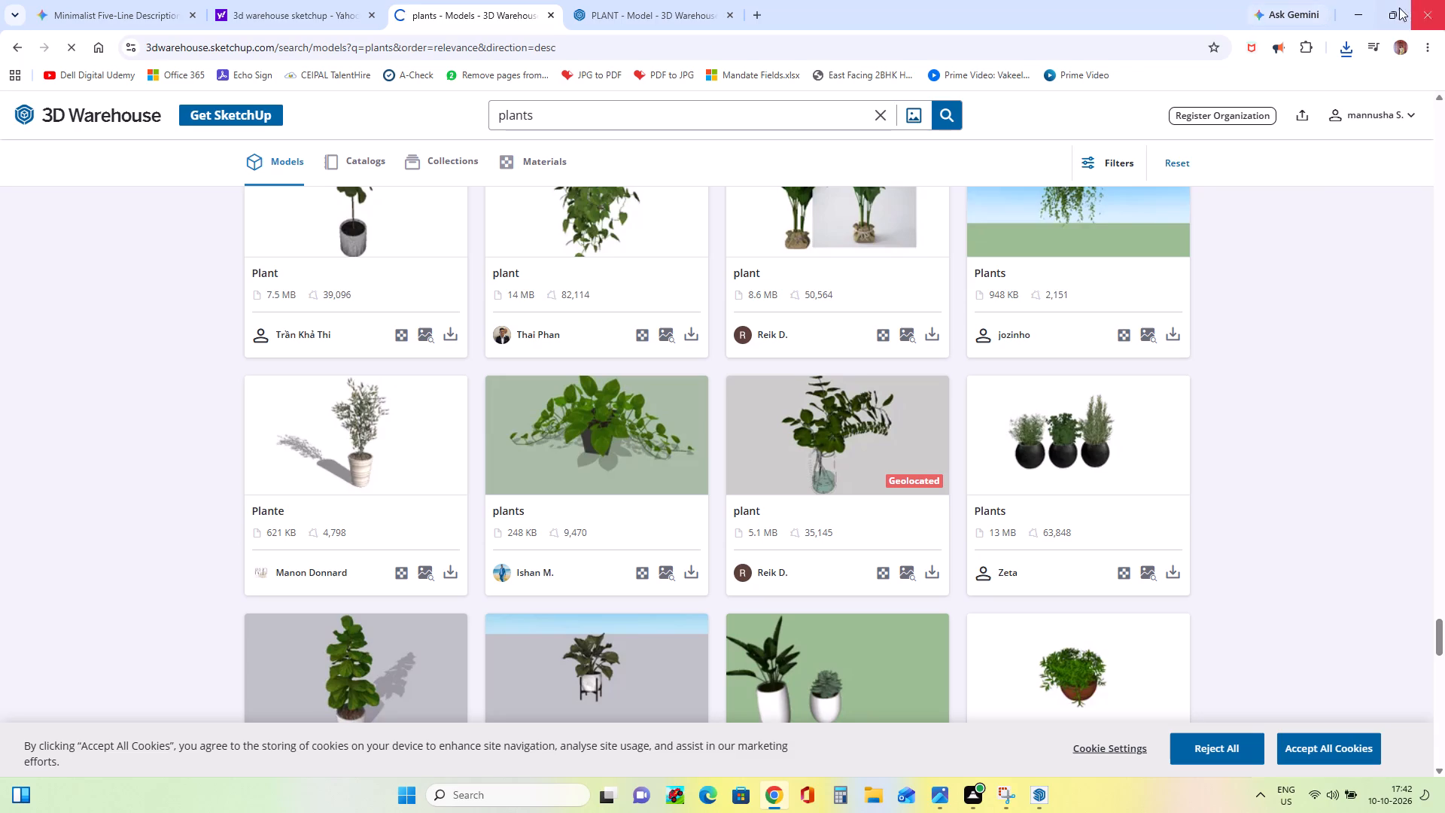
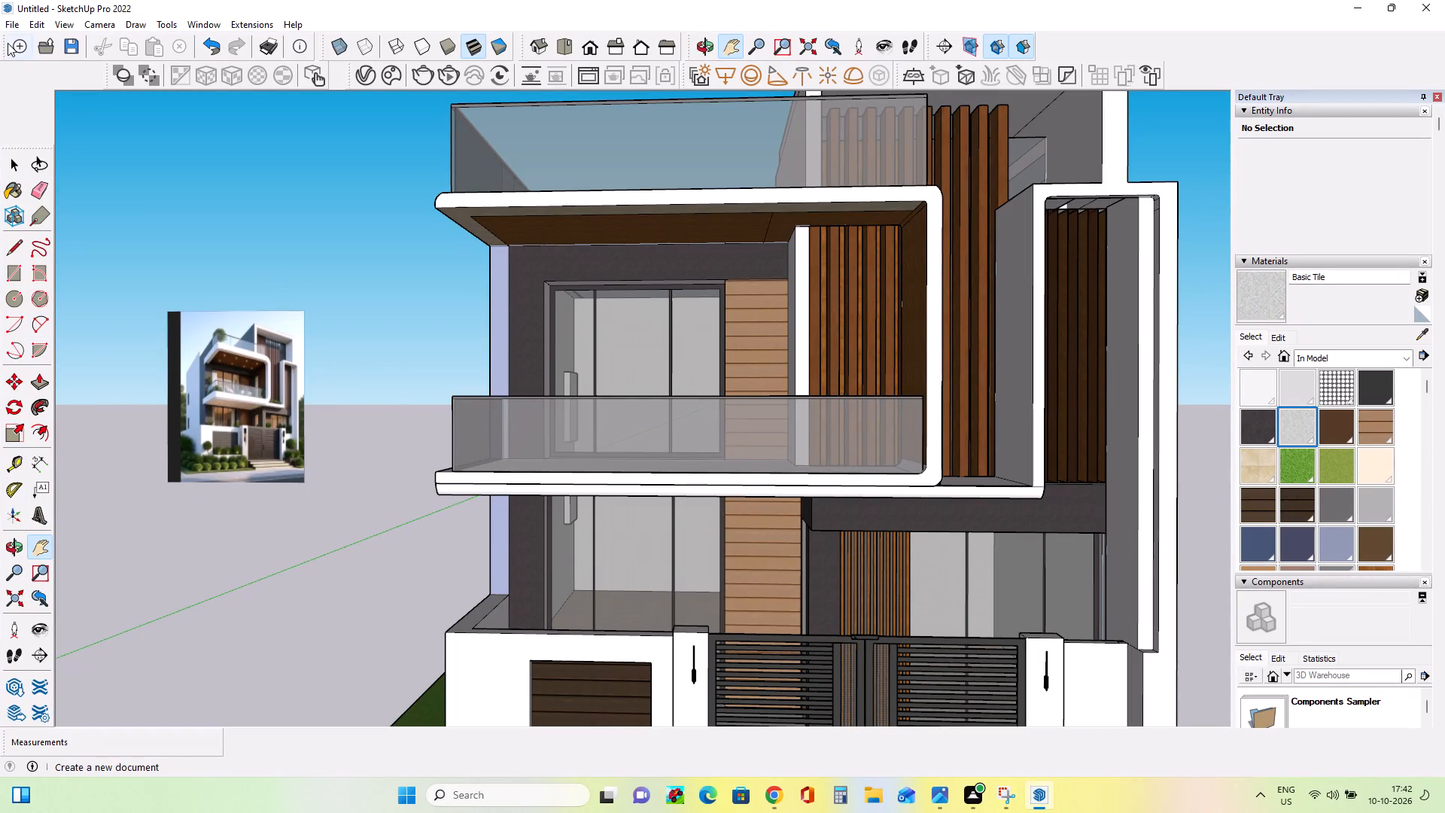
Import the plants SketchUp model from the Downloads folder into the house scene.
left_click(15, 22)
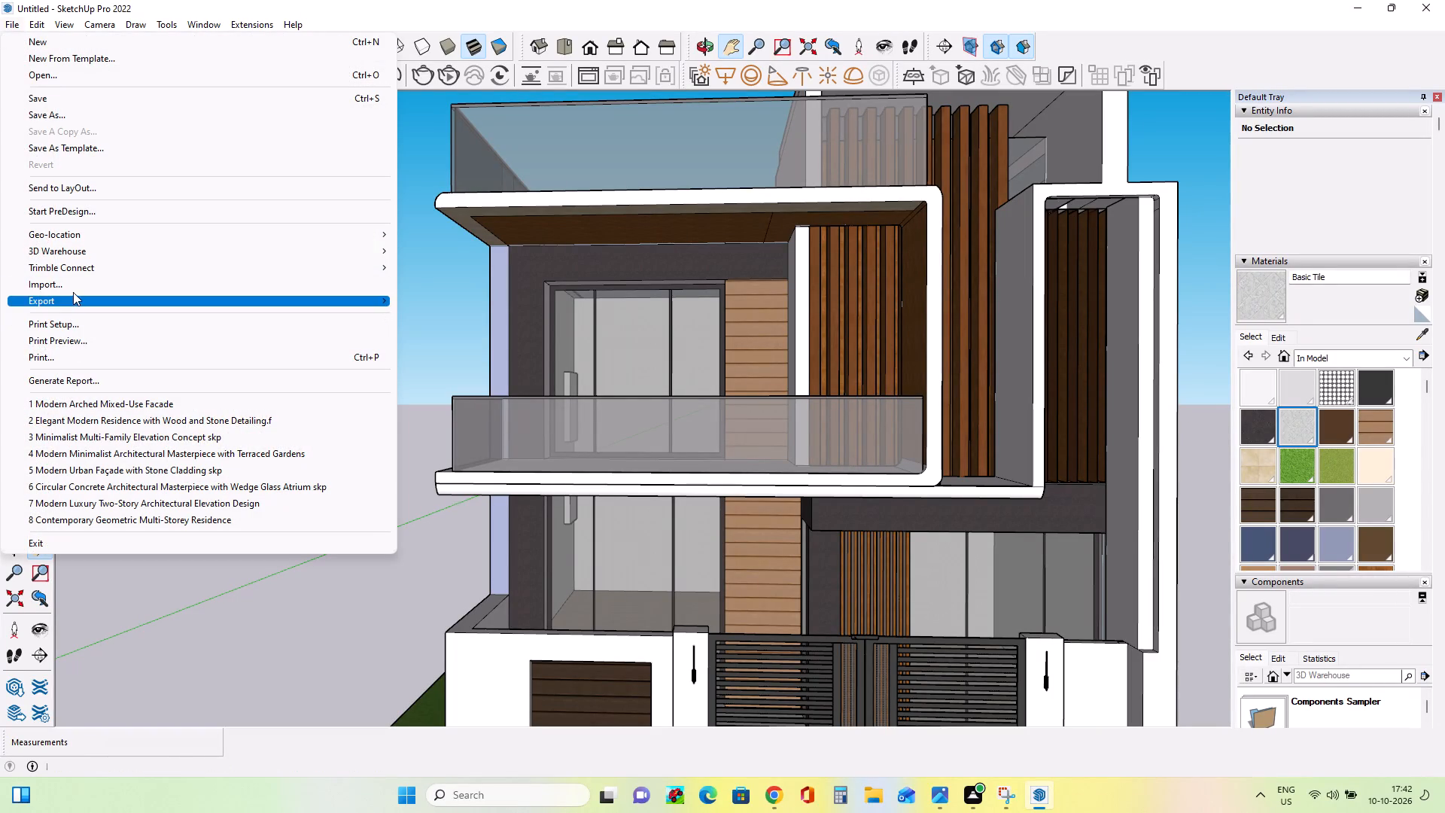
left_click(75, 289)
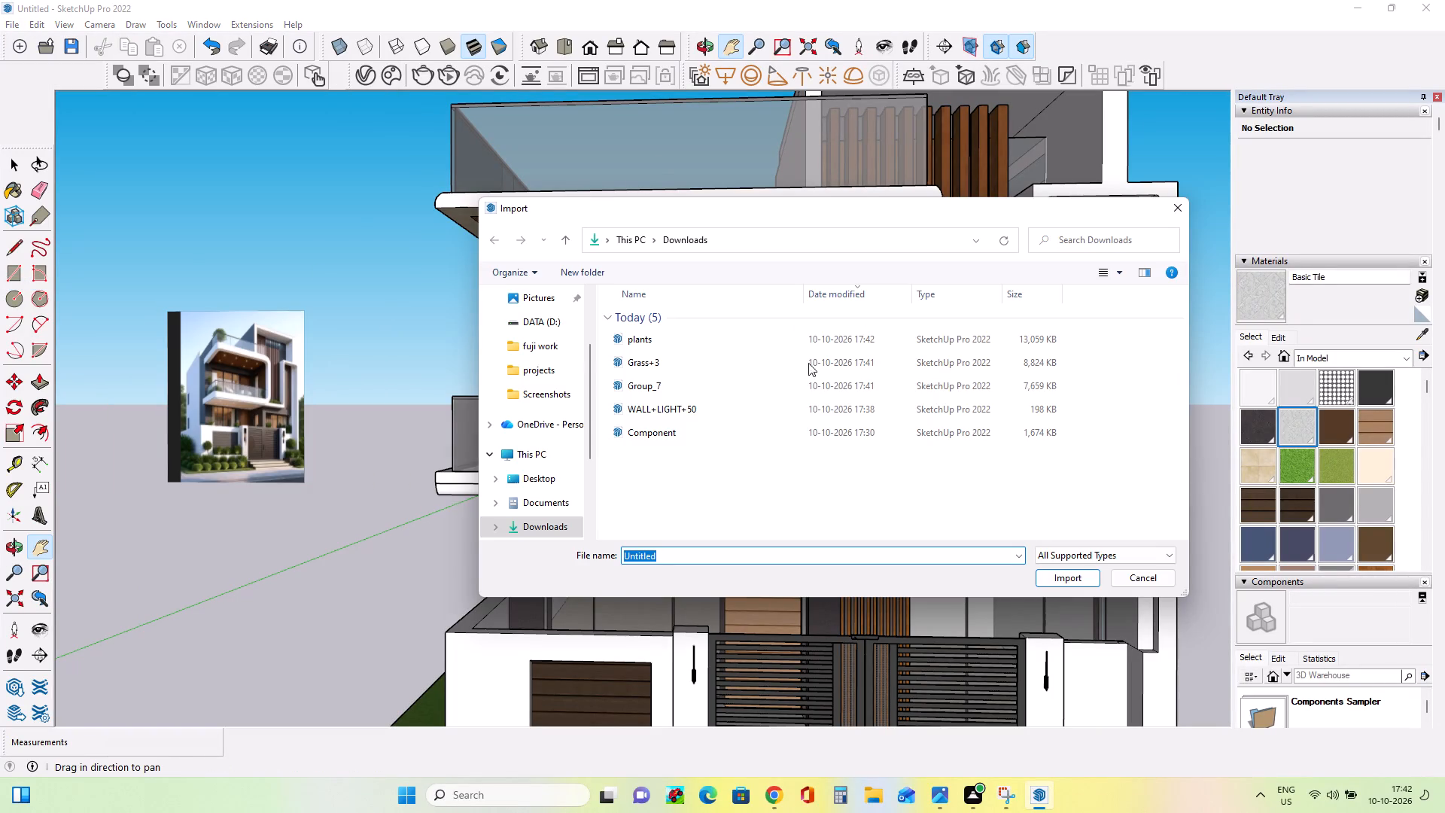
left_click(696, 335)
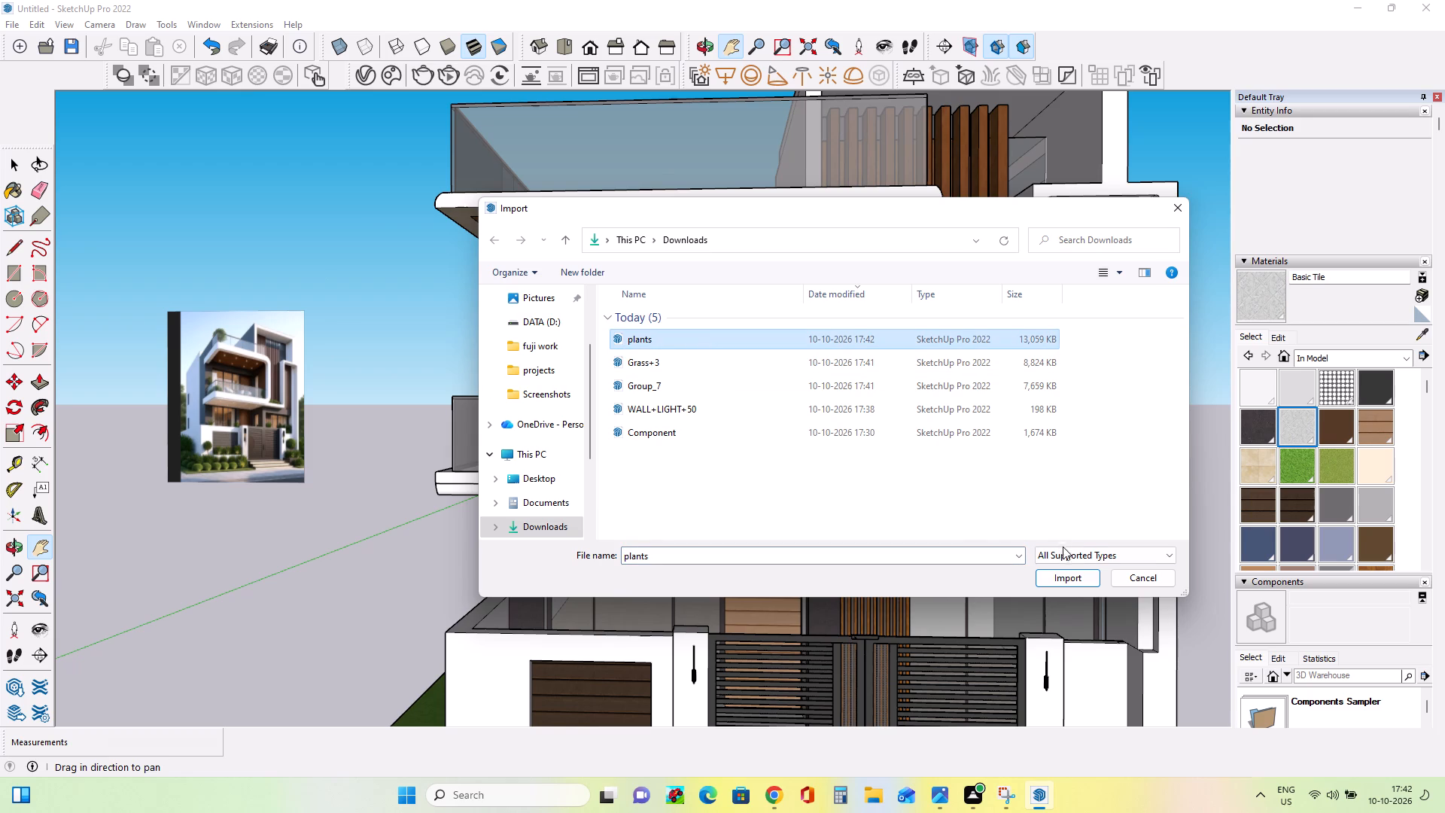
left_click(1072, 577)
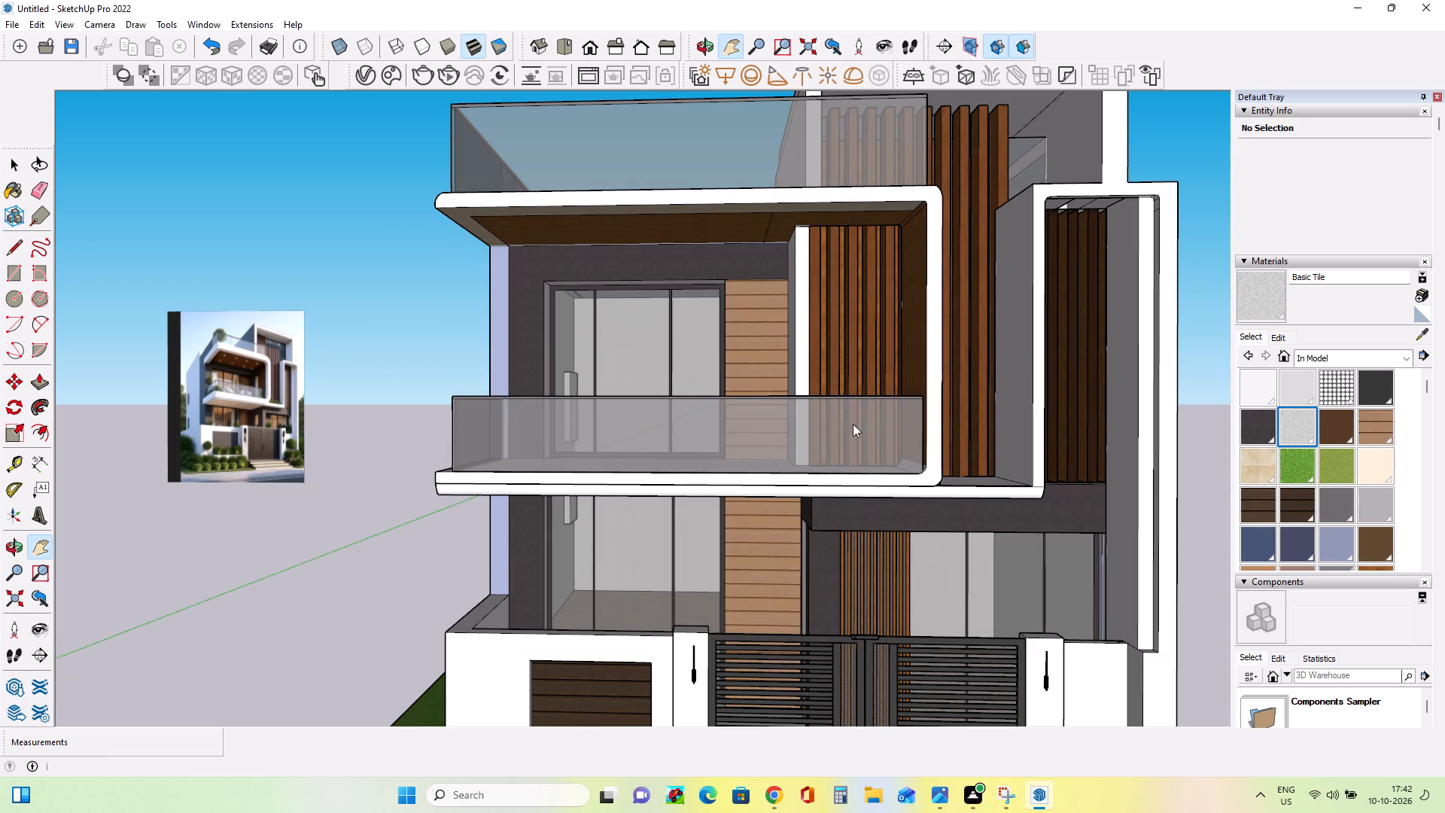
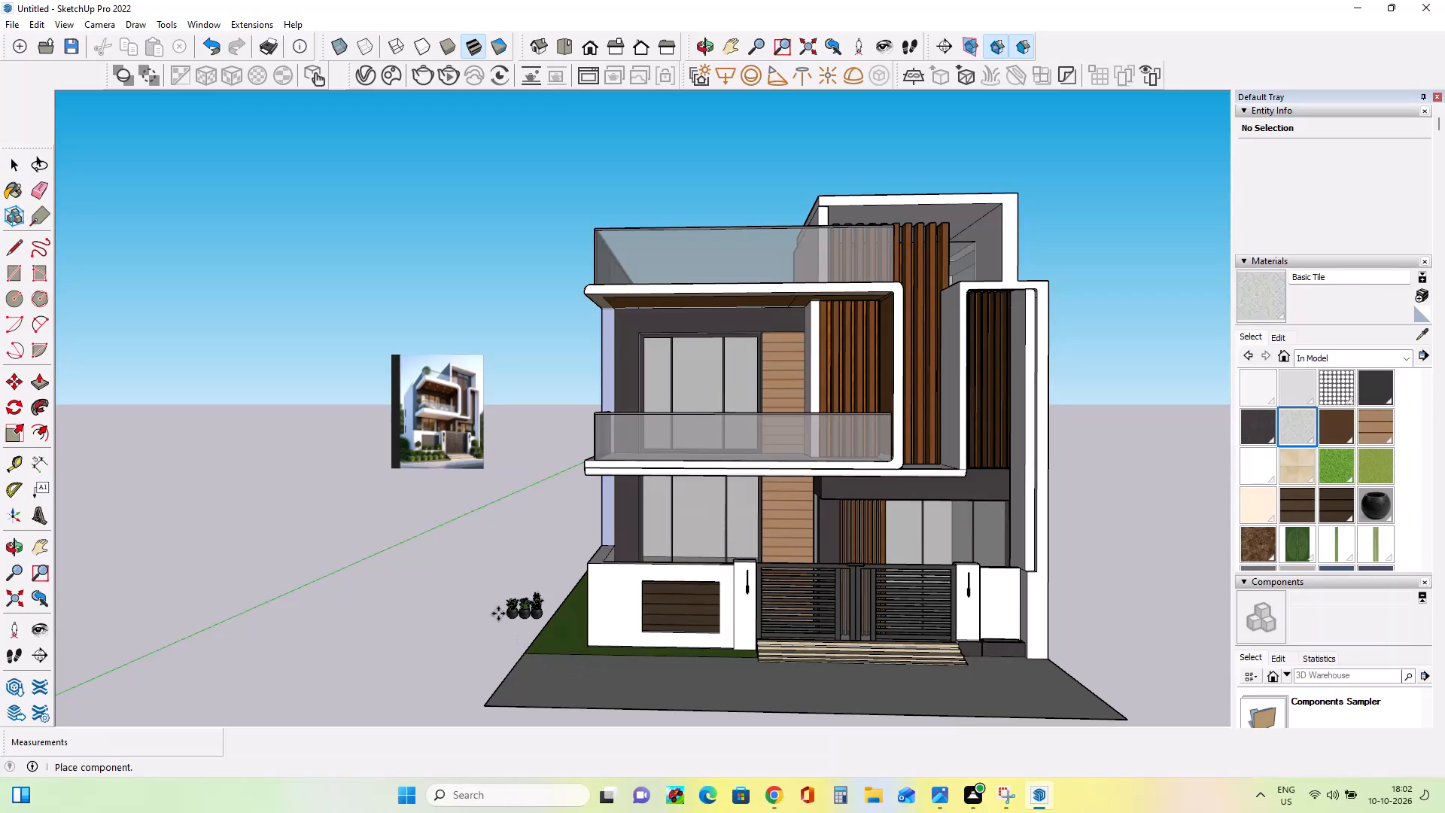
Place the imported plants beside the house and move them onto the ledge of the front boundary wall's wood-panelled niche.
left_click(498, 614)
scroll(508, 622, "up", 7)
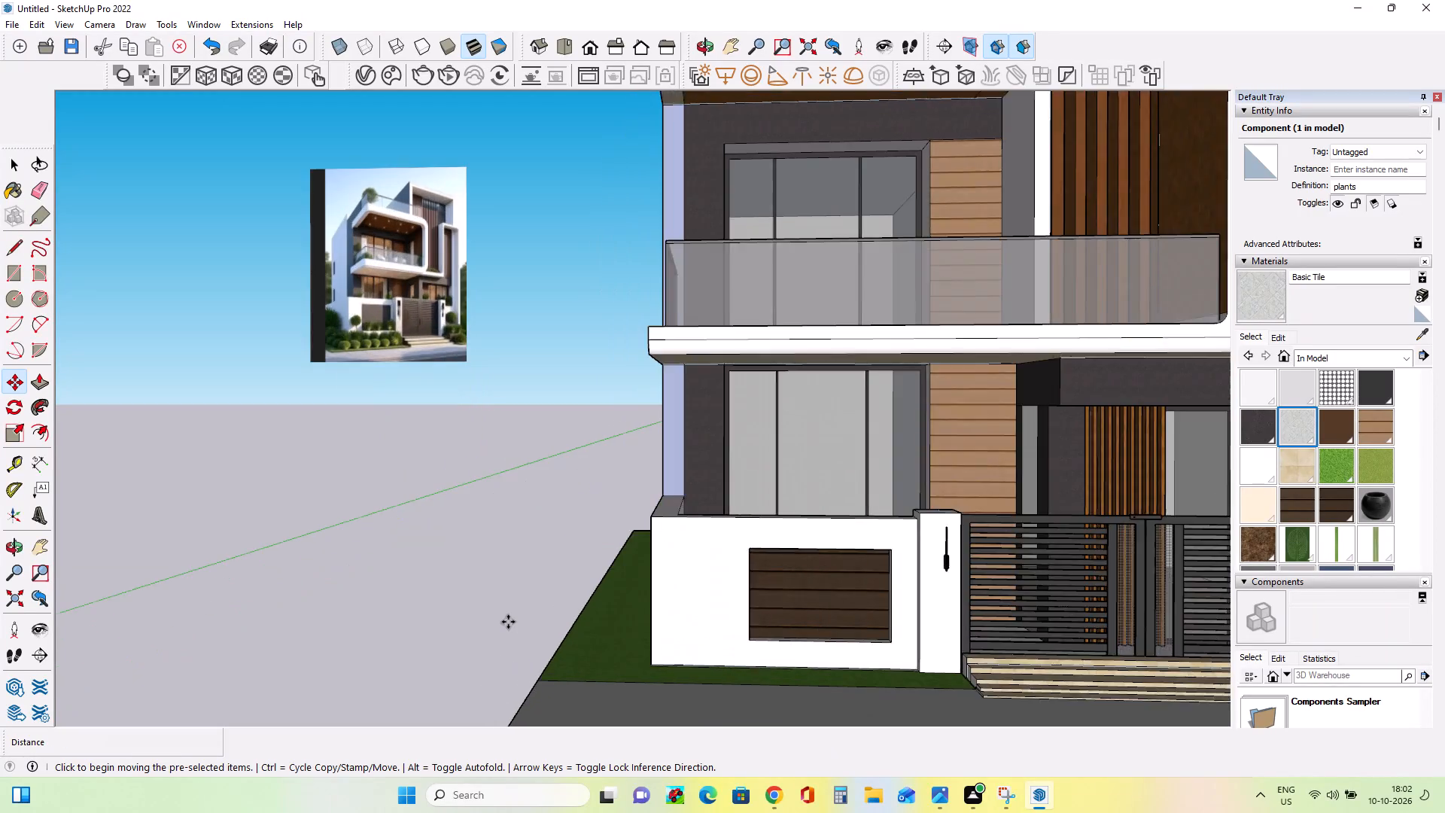
scroll(510, 620, "down", 4)
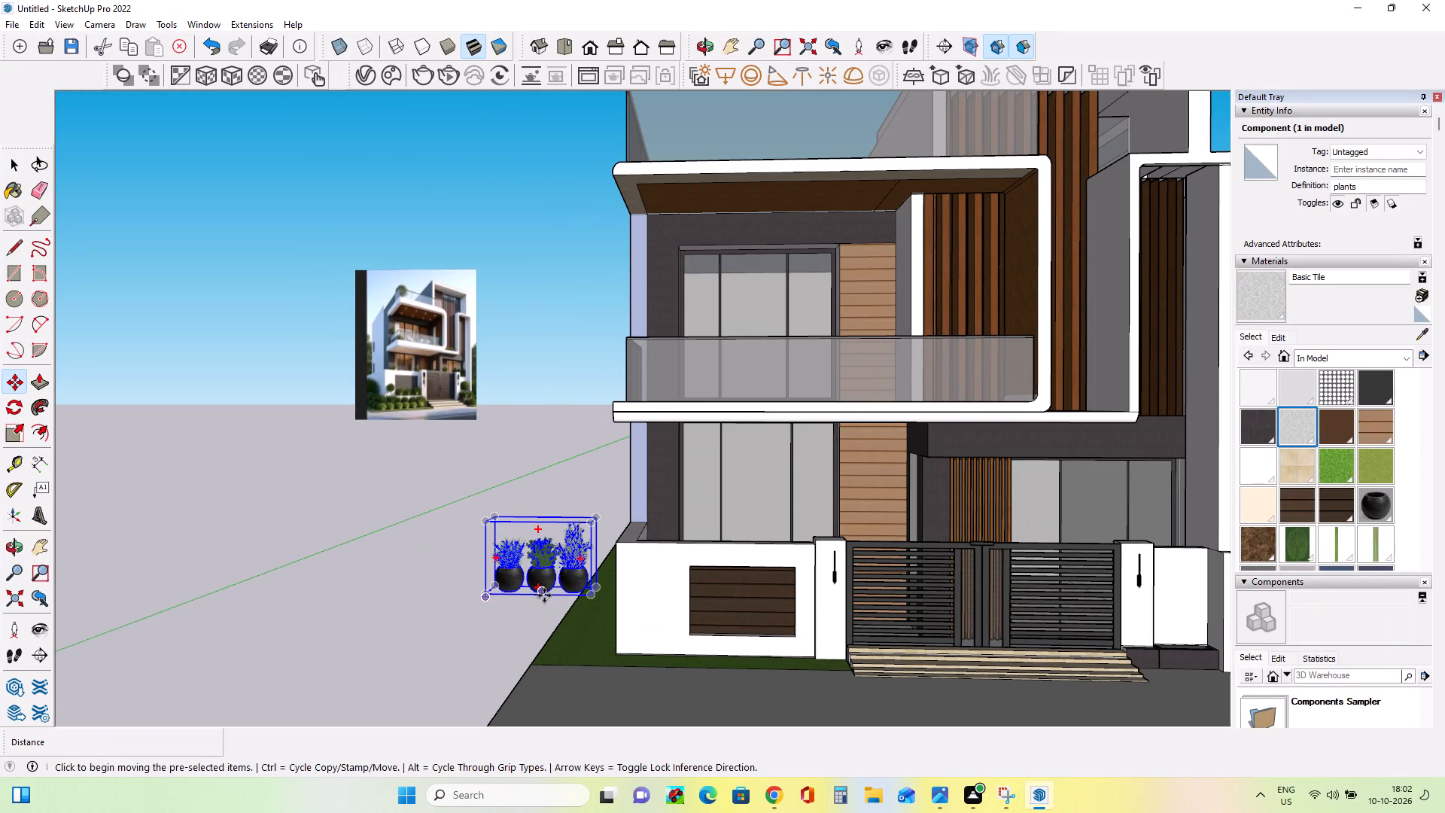
scroll(545, 620, "up", 3)
scroll(545, 620, "down", 1)
scroll(560, 537, "down", 2)
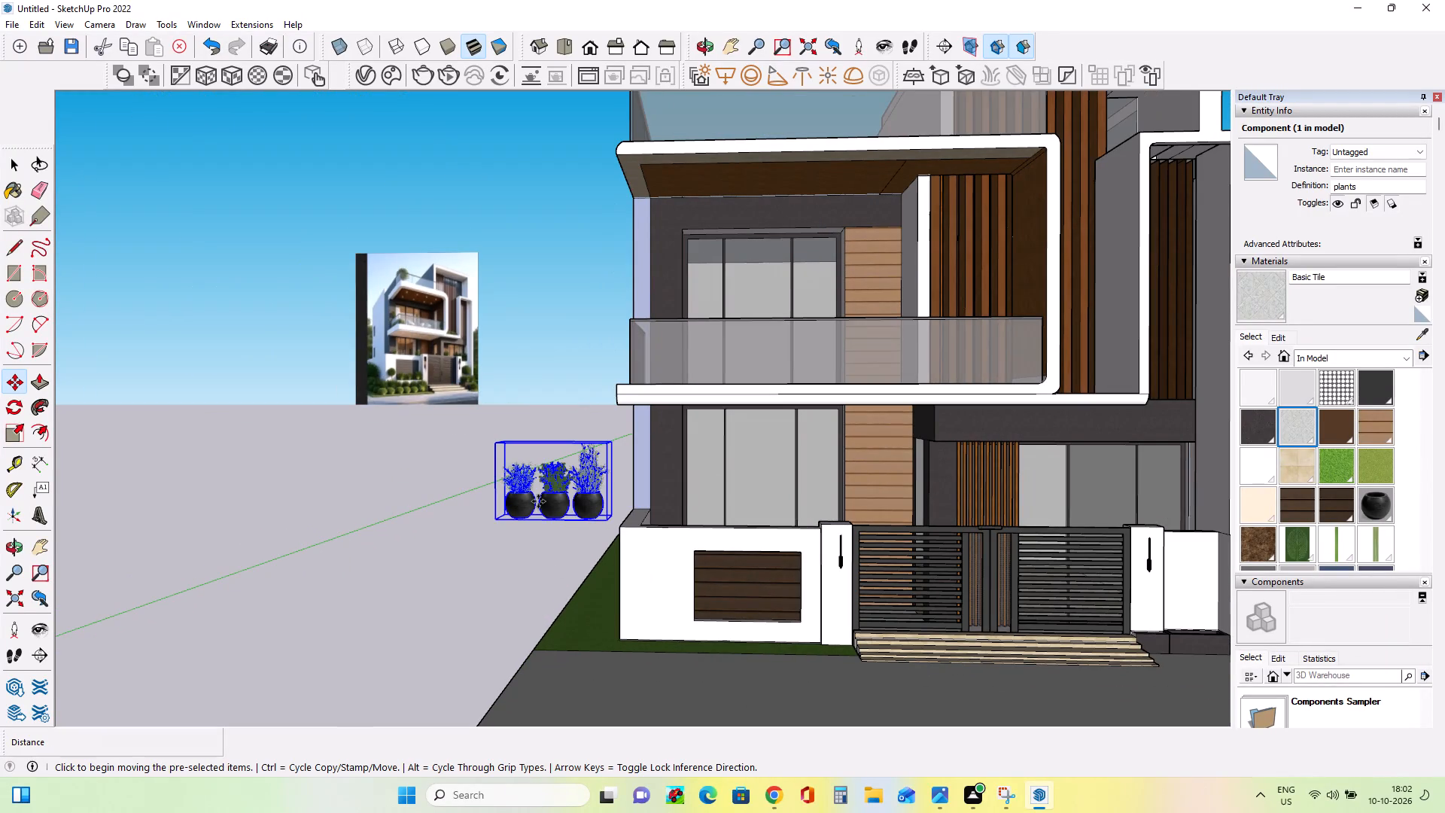
left_click(496, 522)
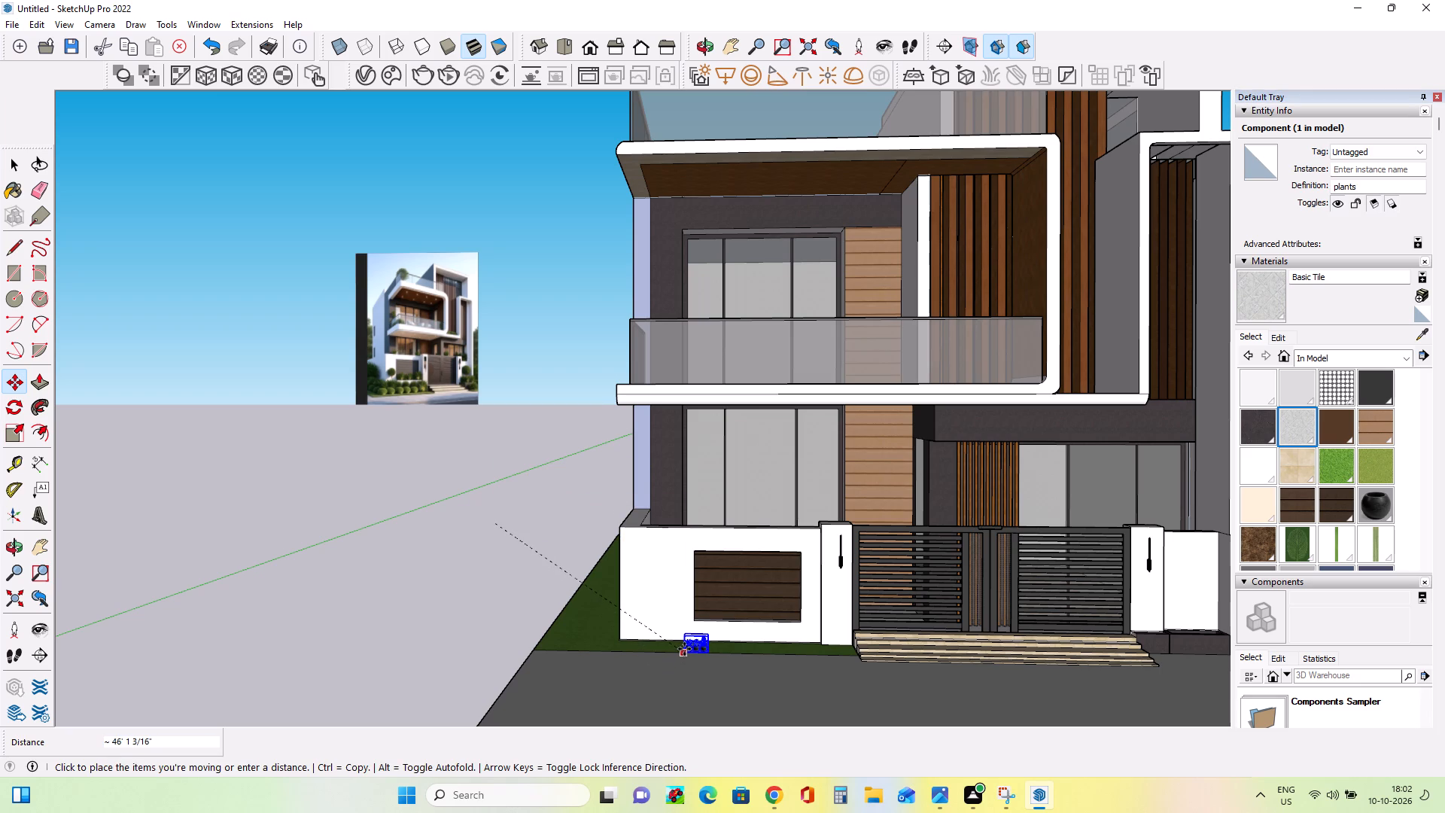
left_click(729, 620)
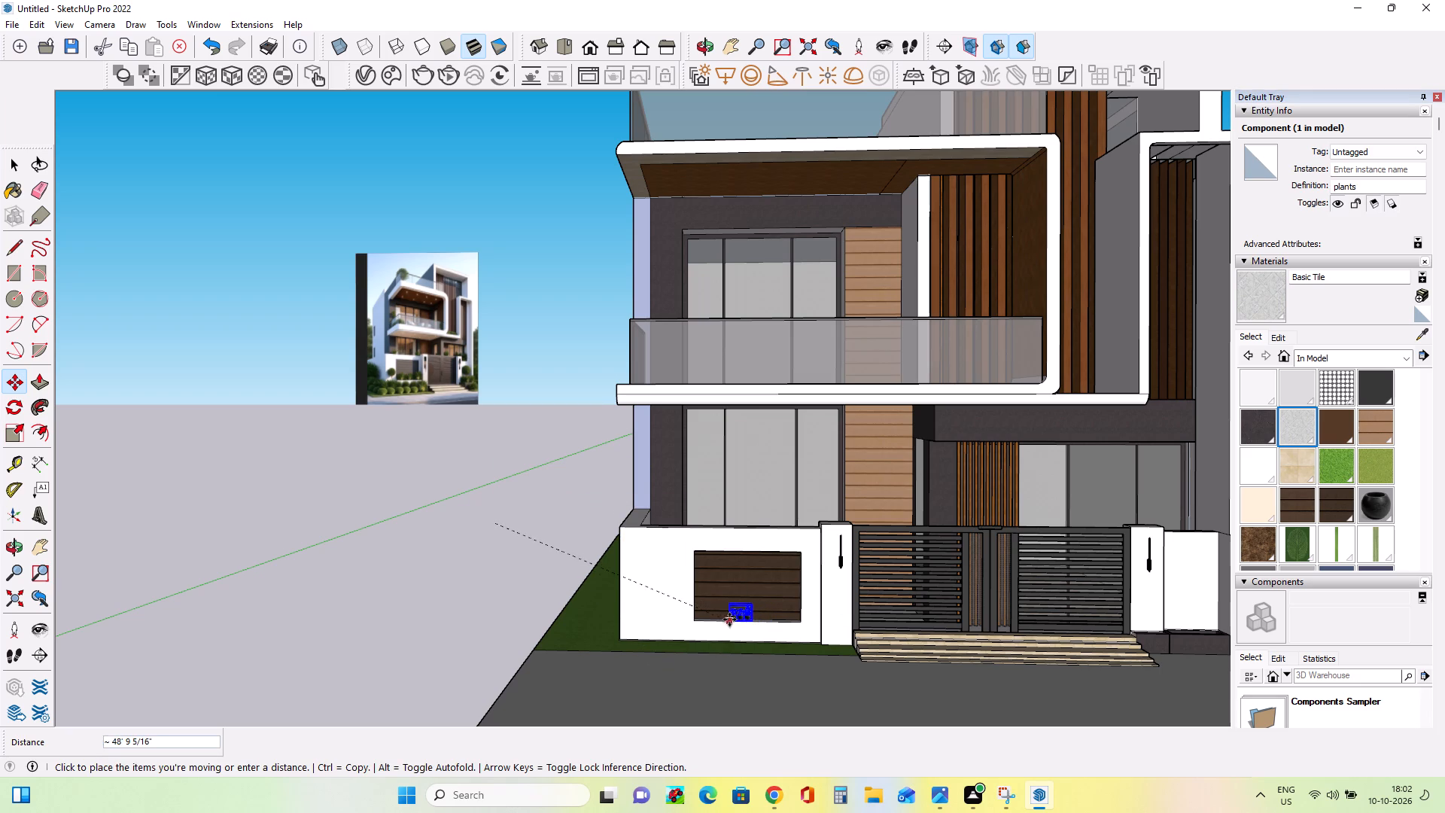
Scale up the potted plants uniformly in the front wall niche.
scroll(747, 614, "up", 6)
scroll(748, 614, "down", 1)
scroll(748, 614, "up", 9)
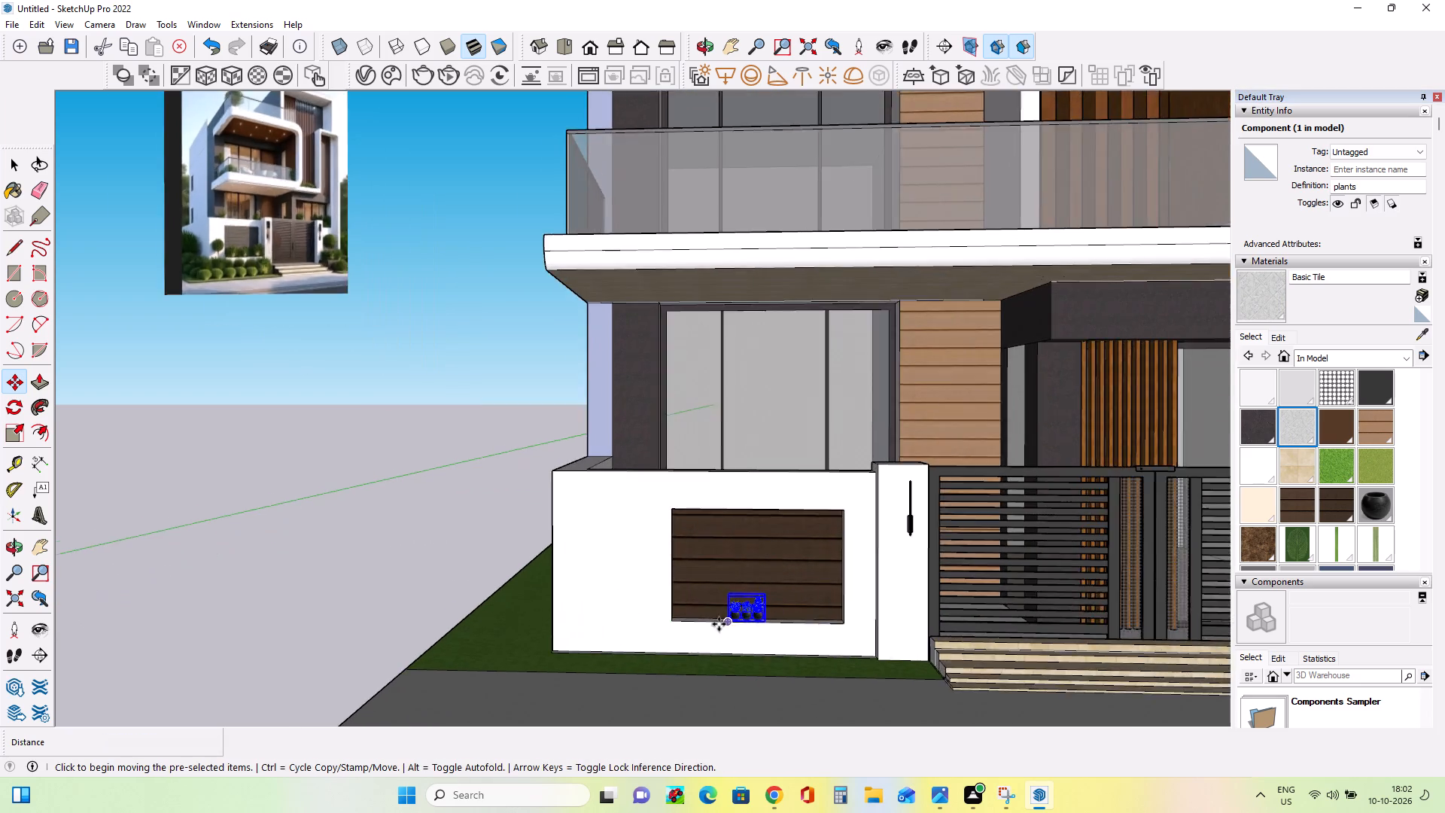
scroll(751, 623, "up", 3)
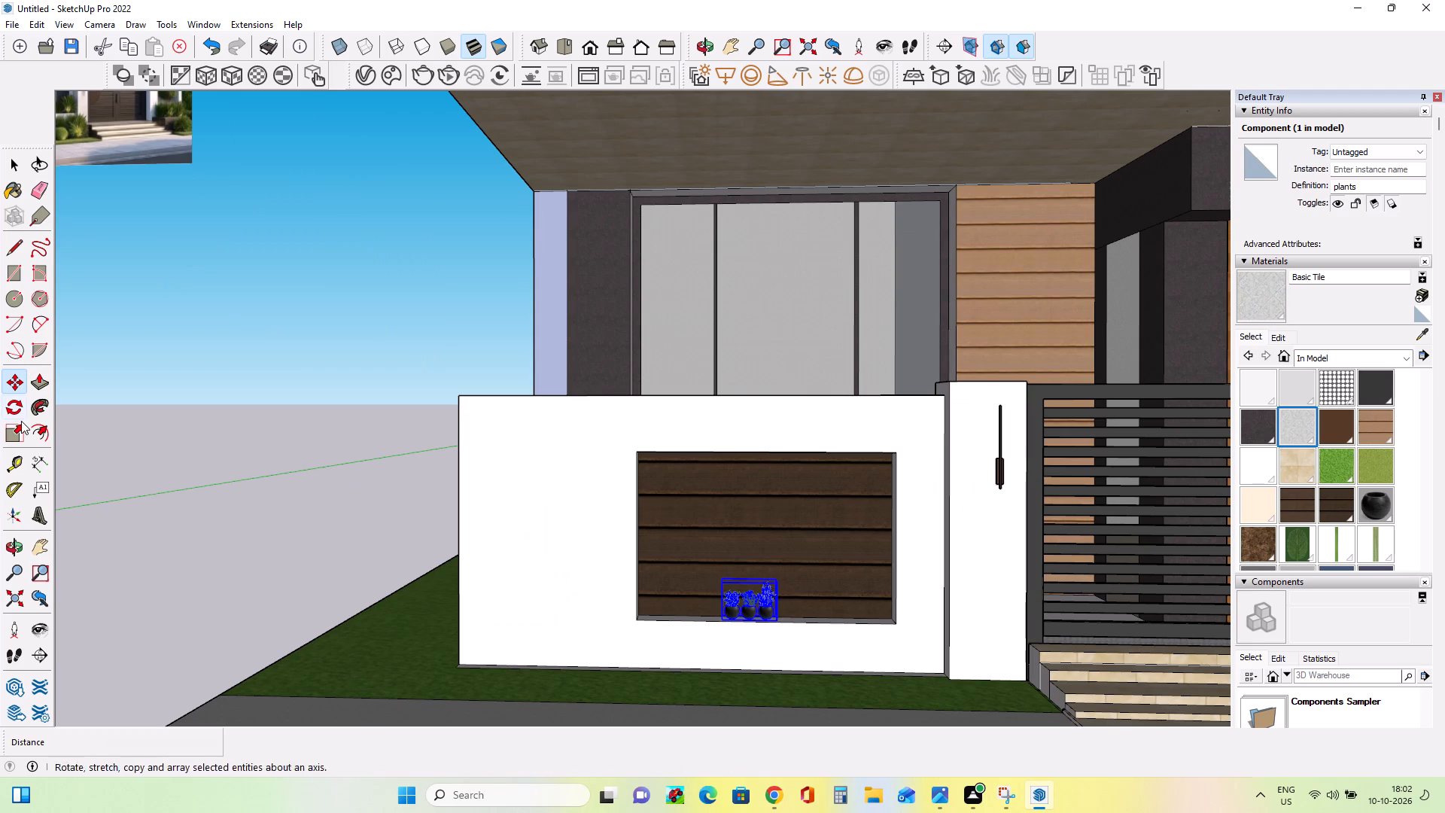
left_click(16, 425)
left_click(780, 583)
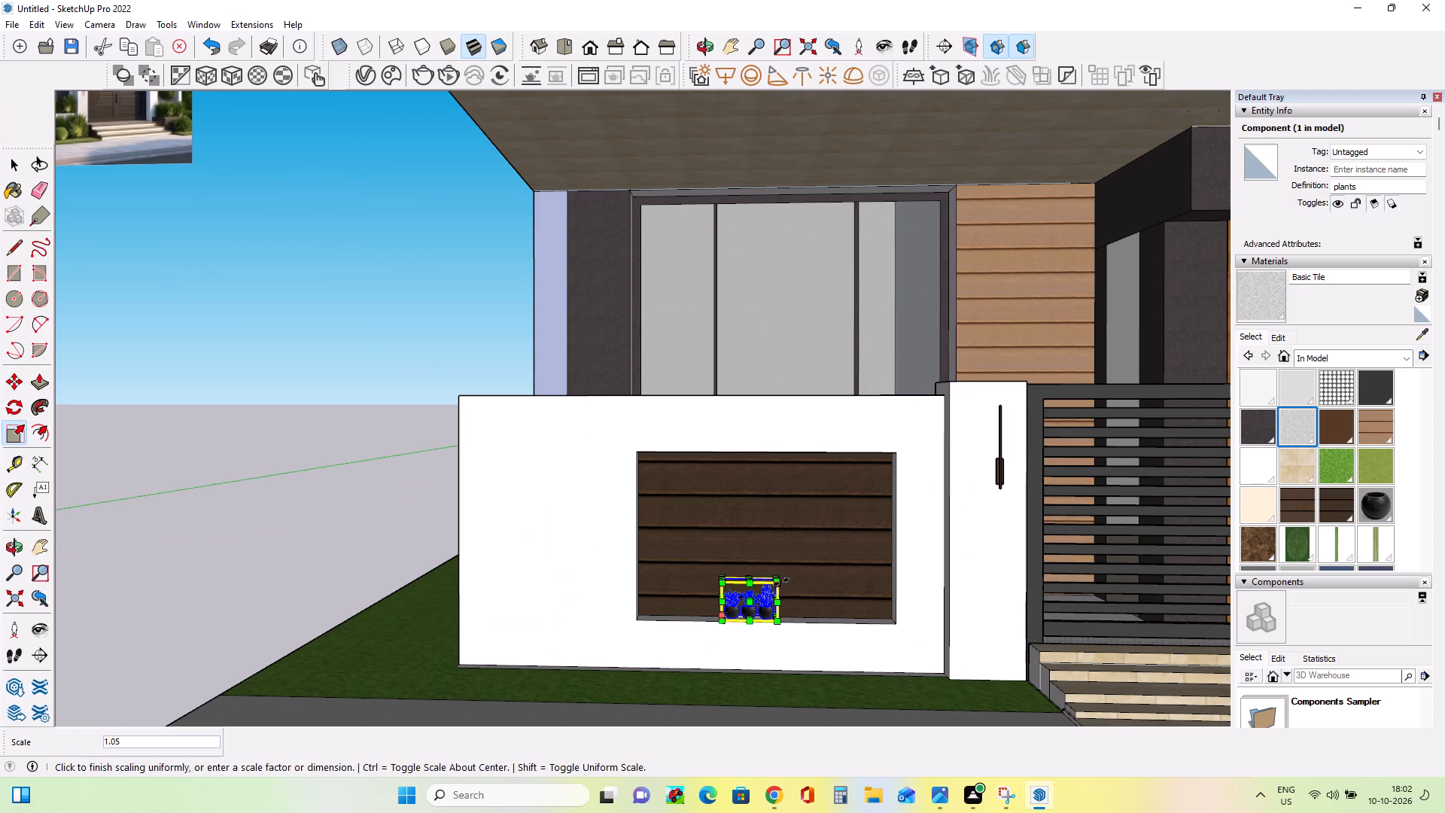
left_click(854, 582)
Stretch the potted plants along the red axis in both directions so they span most of the niche's width.
middle_click_drag(724, 589, 758, 605)
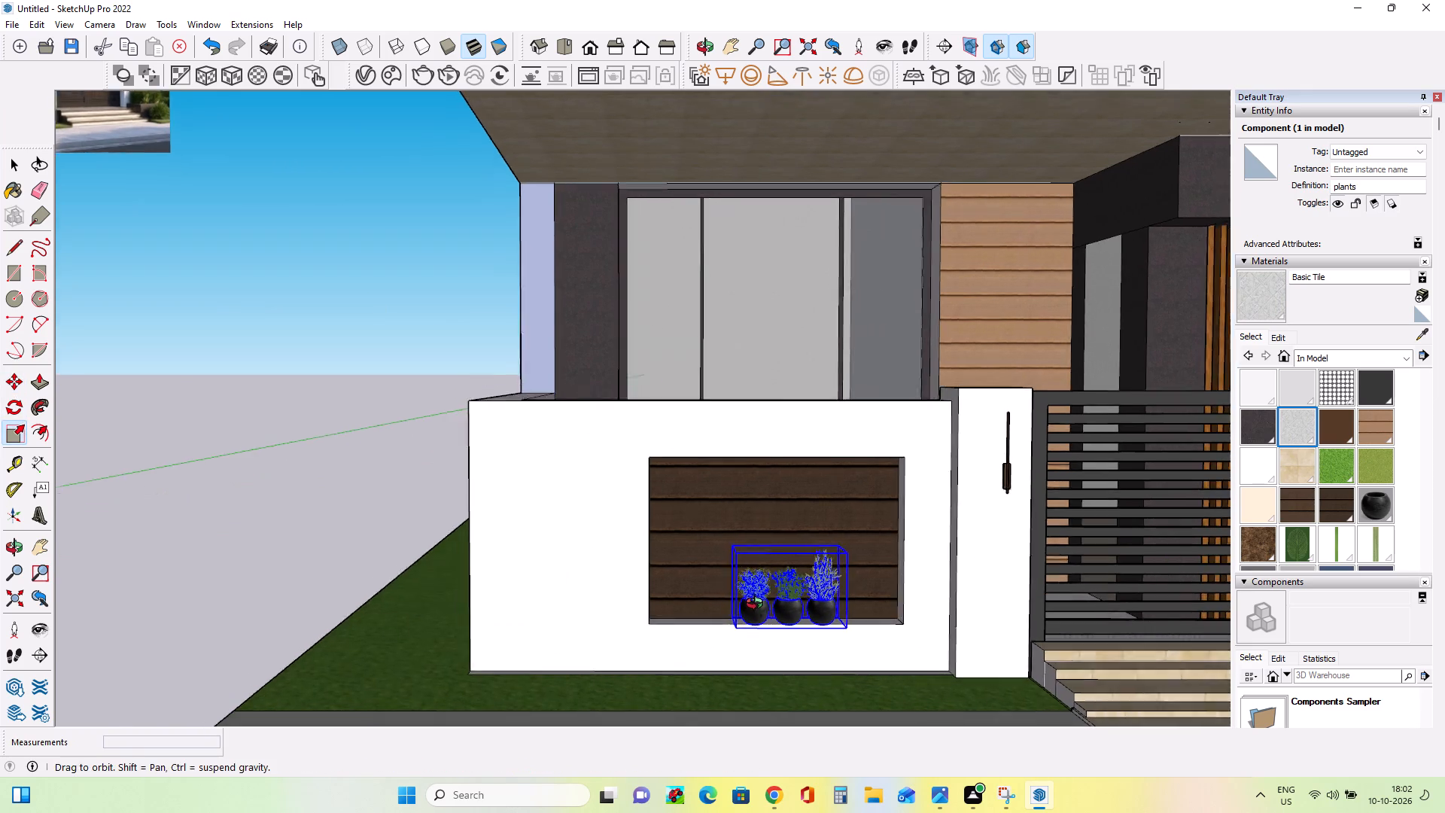
middle_click_drag(758, 605, 811, 622)
left_click(754, 594)
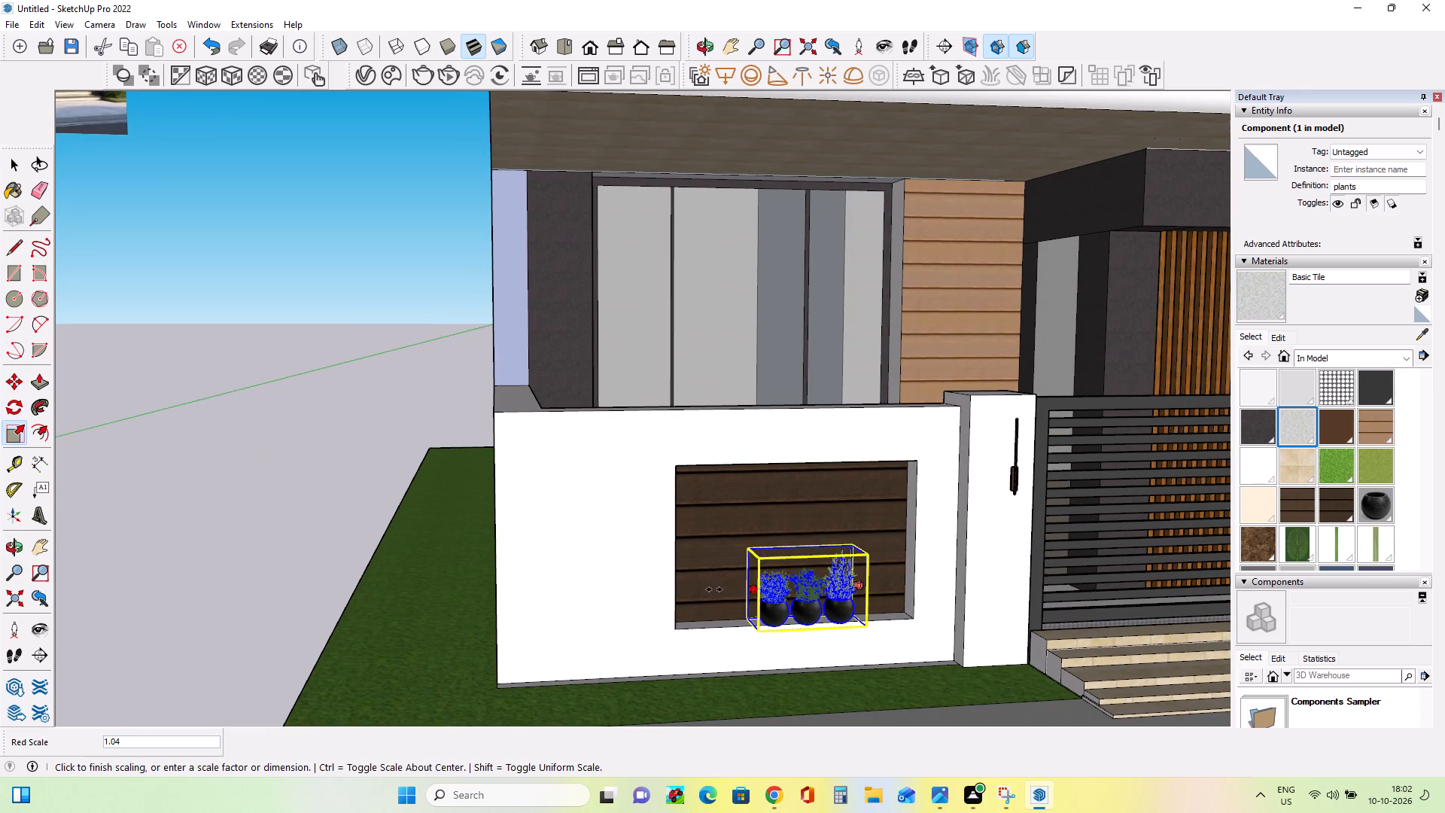
left_click(693, 587)
middle_click_drag(914, 626, 729, 623)
scroll(692, 621, "up", 1)
left_click(760, 595)
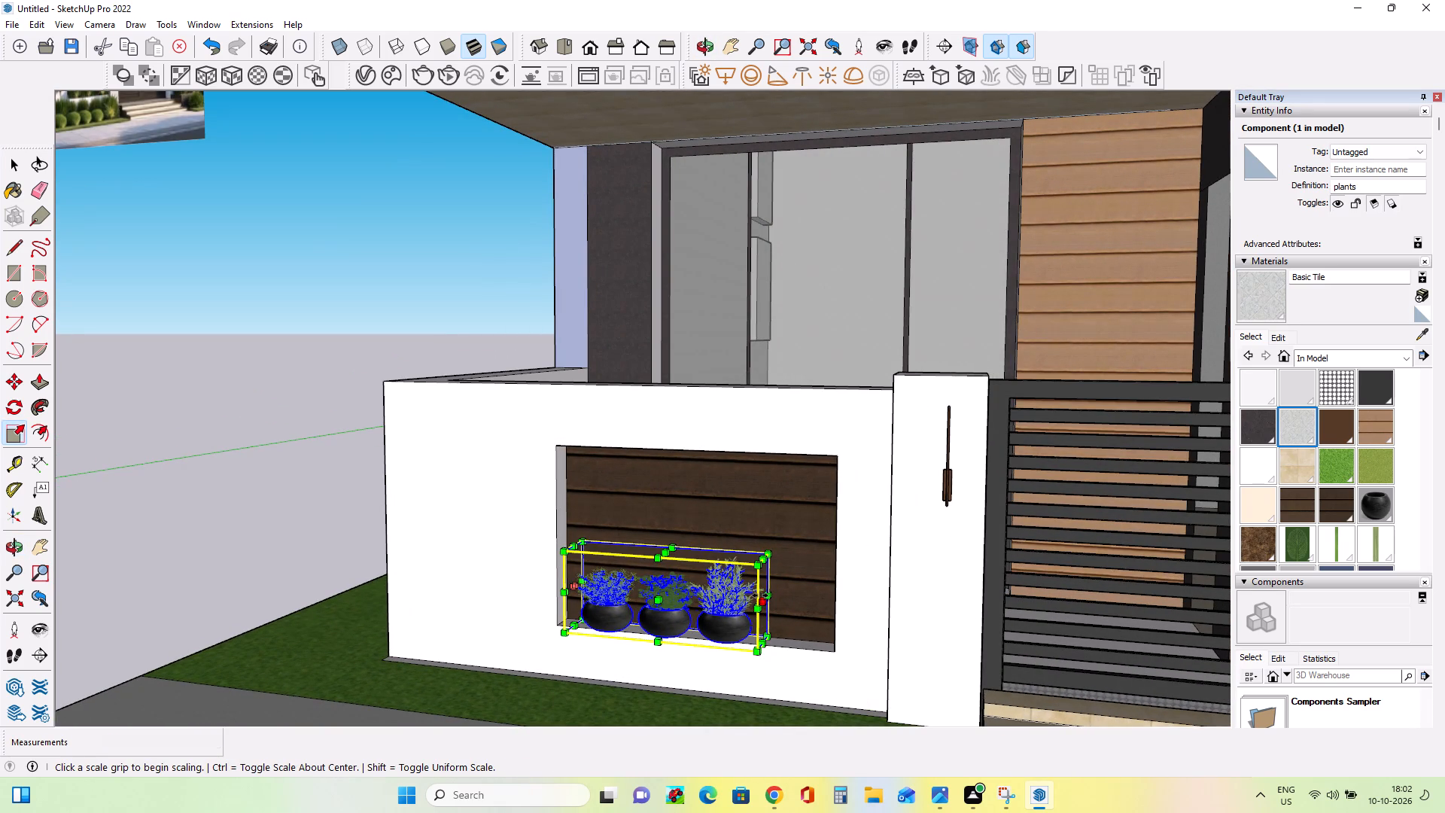
left_click(811, 612)
Stretch the potted plants' height along the blue axis by a factor of about 1.28.
middle_click_drag(729, 632, 804, 641)
scroll(804, 641, "down", 3)
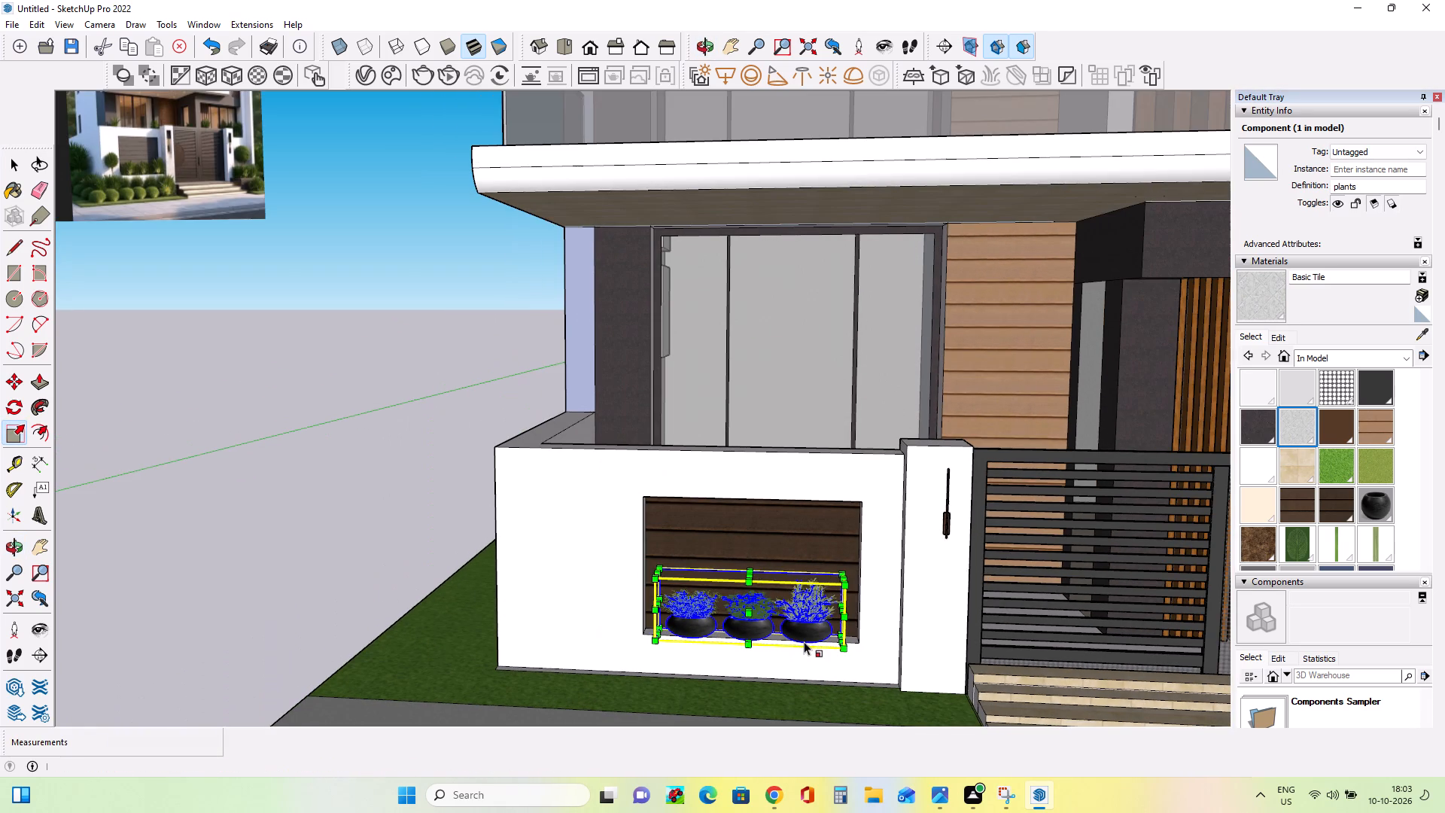
left_click(751, 574)
left_click(755, 559)
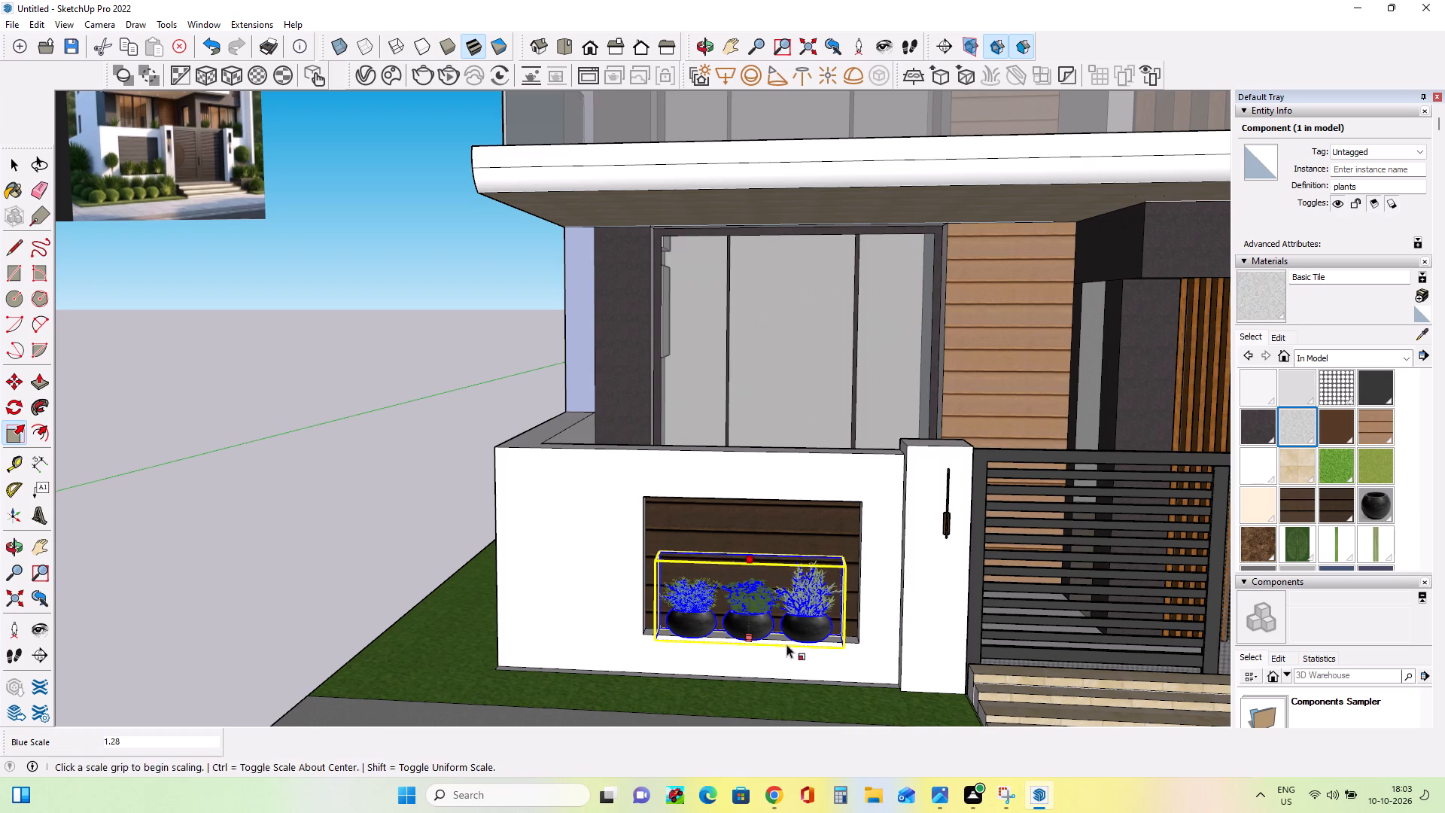
Copy the plants about 4' 9 1/2" to the front wall's outer foot, and copy that set 5' 4 7/8" toward the gate.
middle_click_drag(793, 644, 803, 647)
scroll(802, 647, "down", 2)
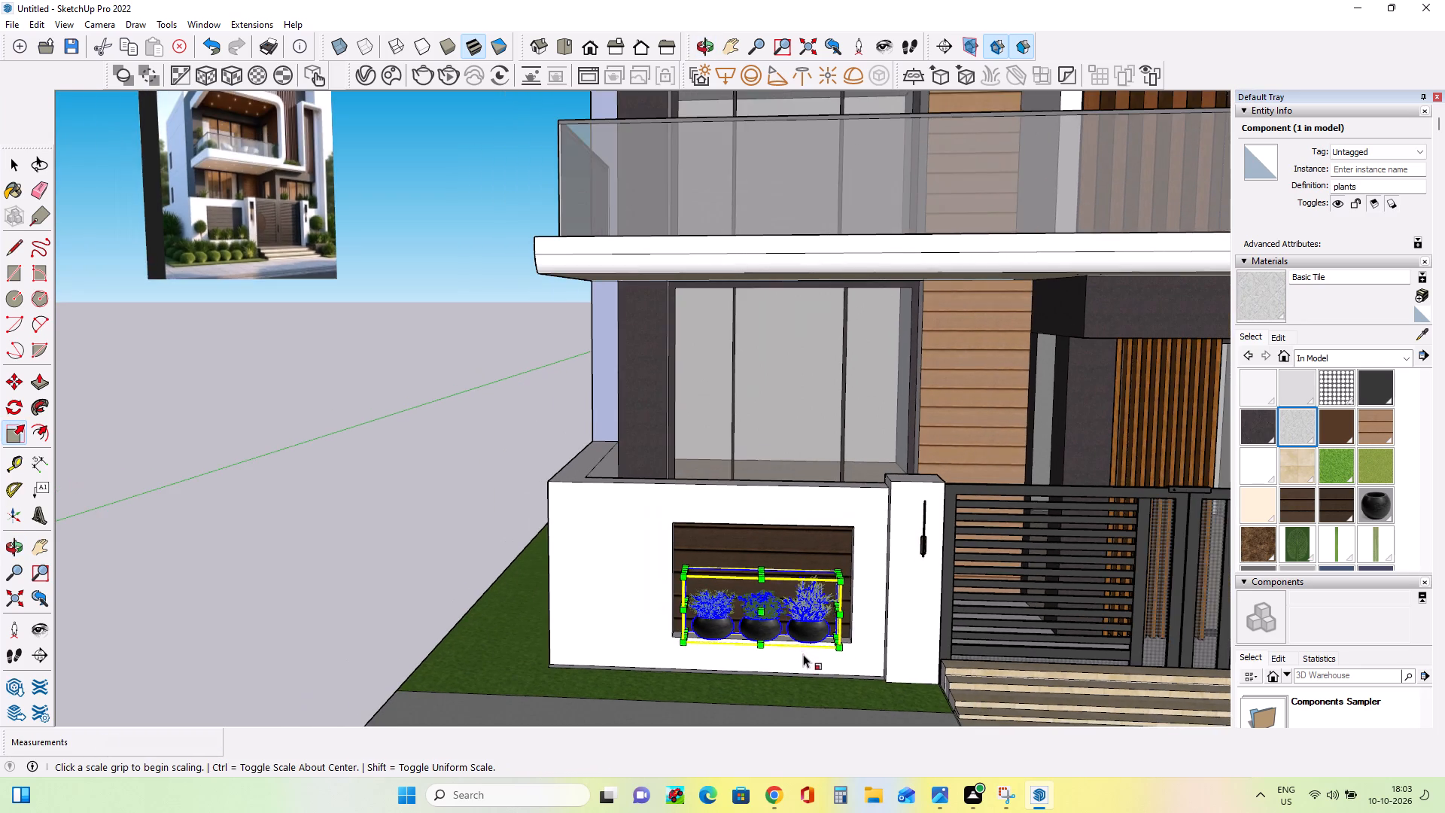
middle_click_drag(803, 654, 817, 668)
middle_click_drag(813, 685, 830, 711)
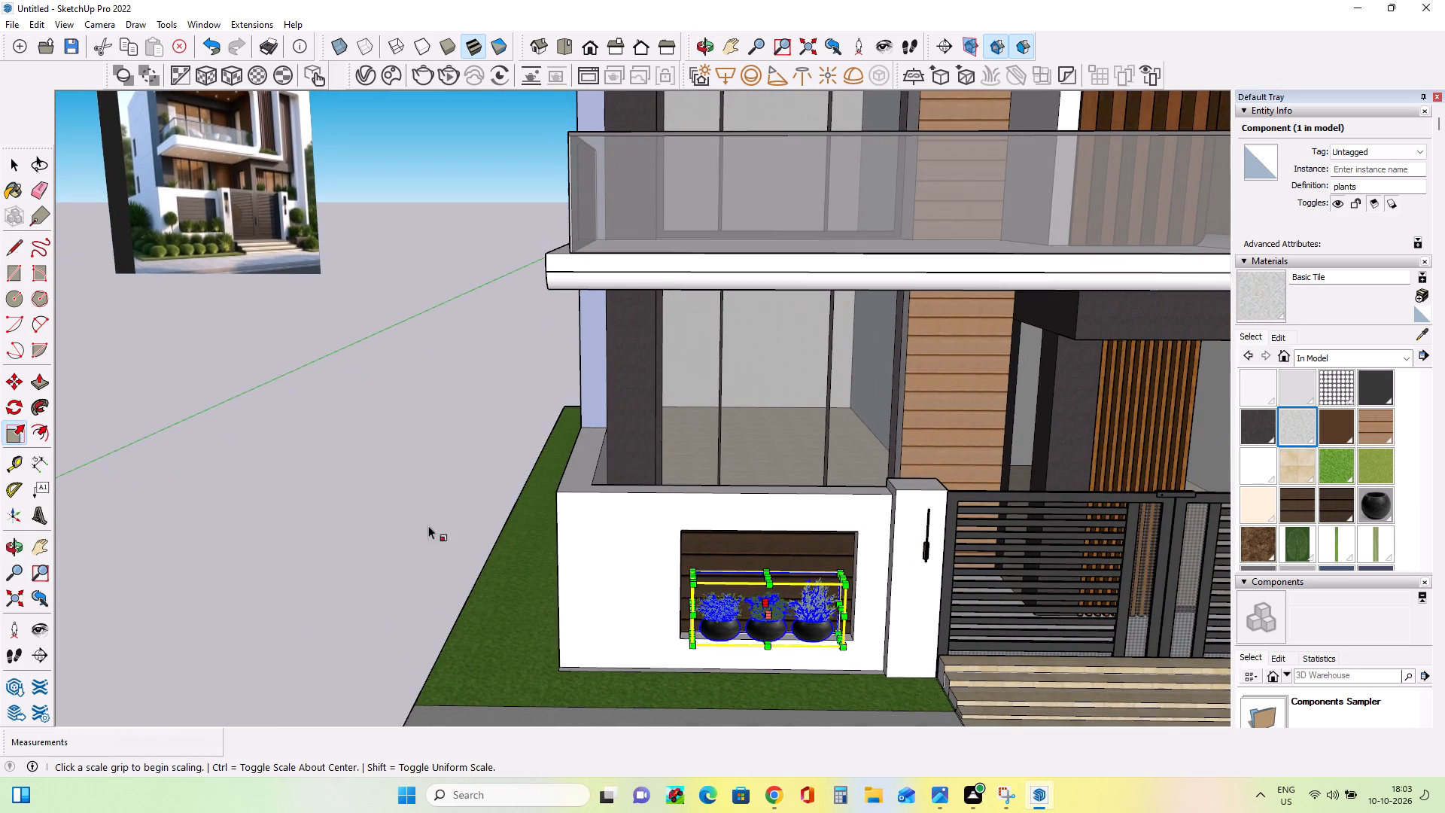
left_click(20, 378)
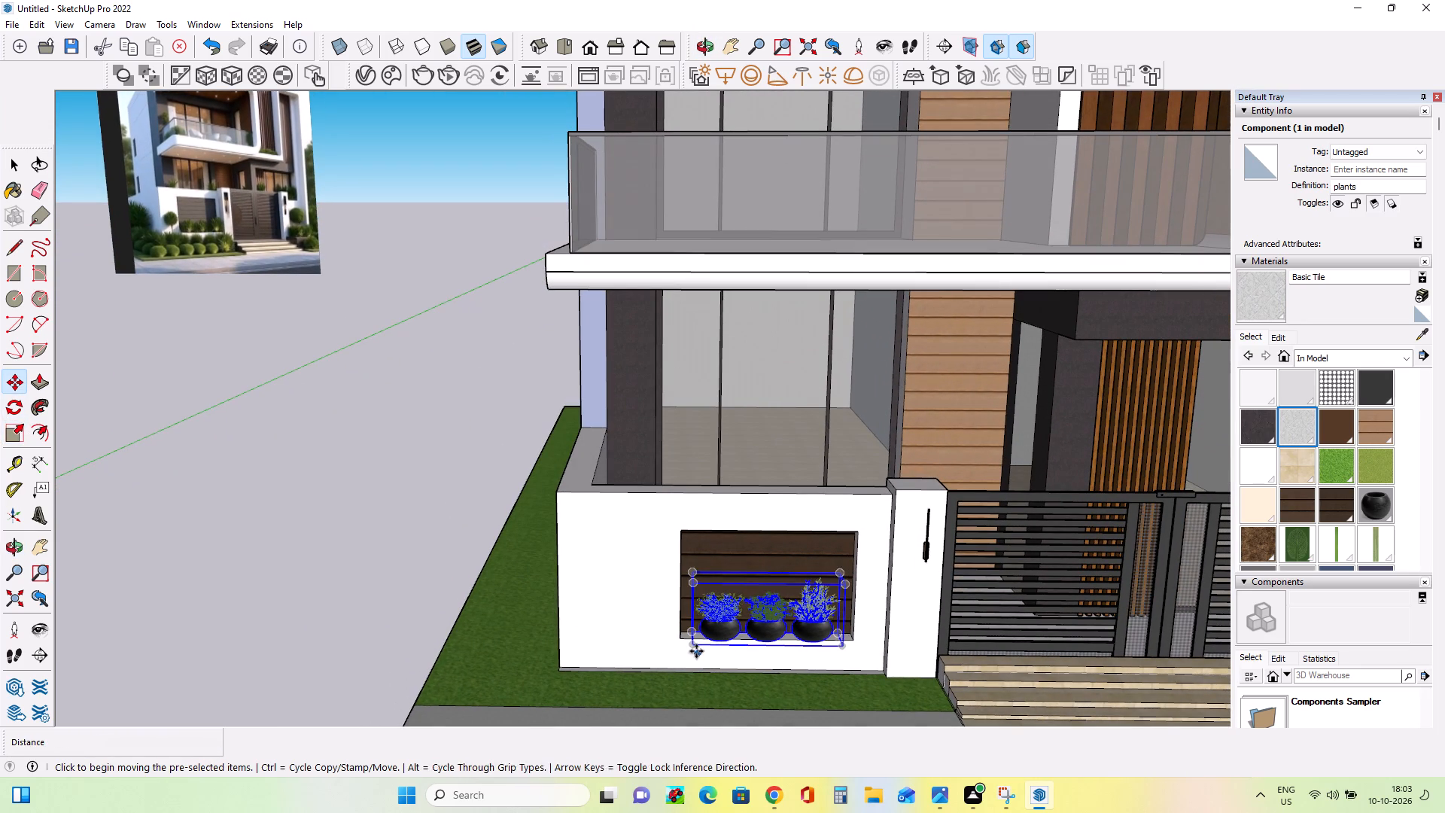
left_click(695, 649)
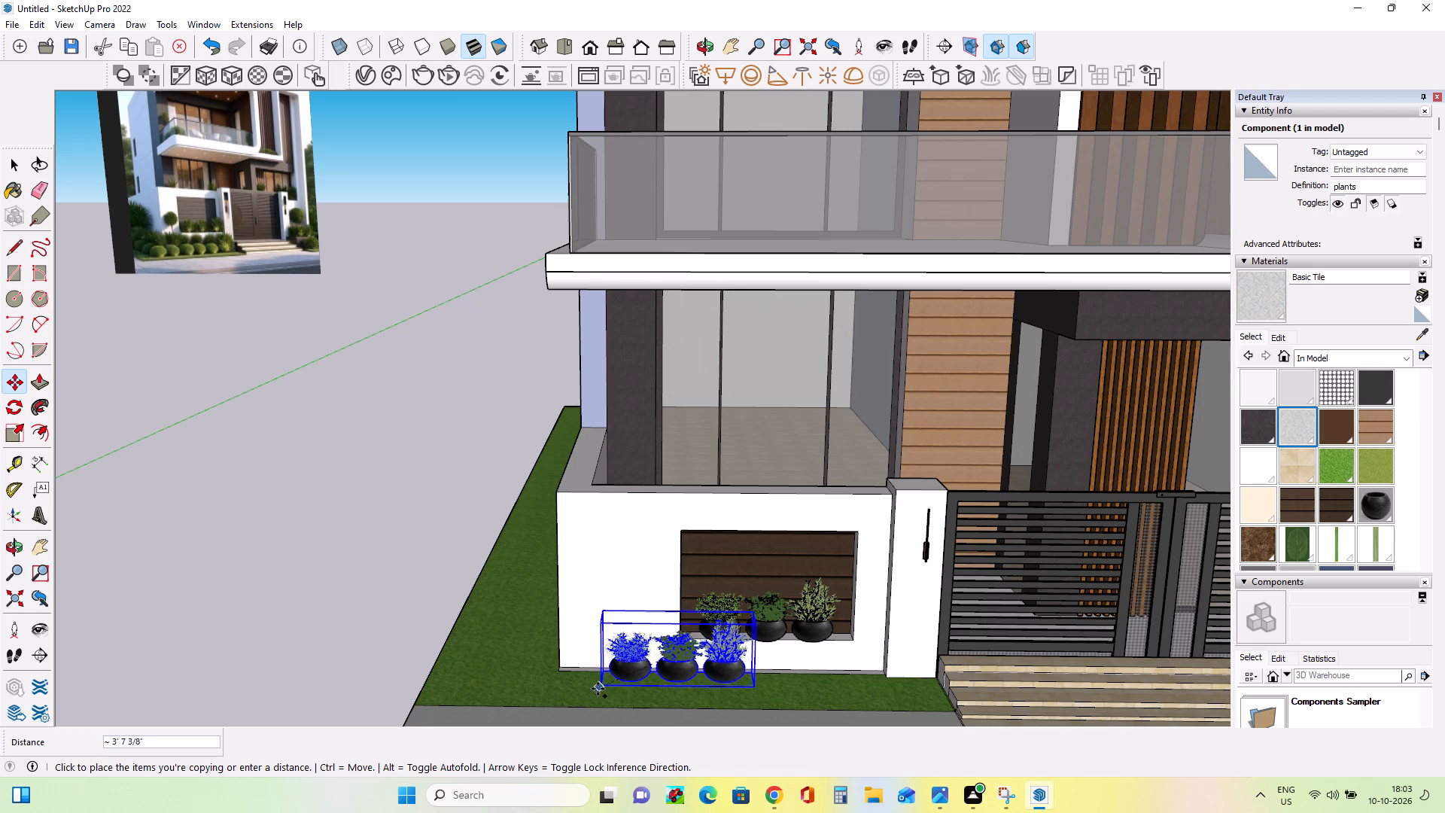
left_click(560, 681)
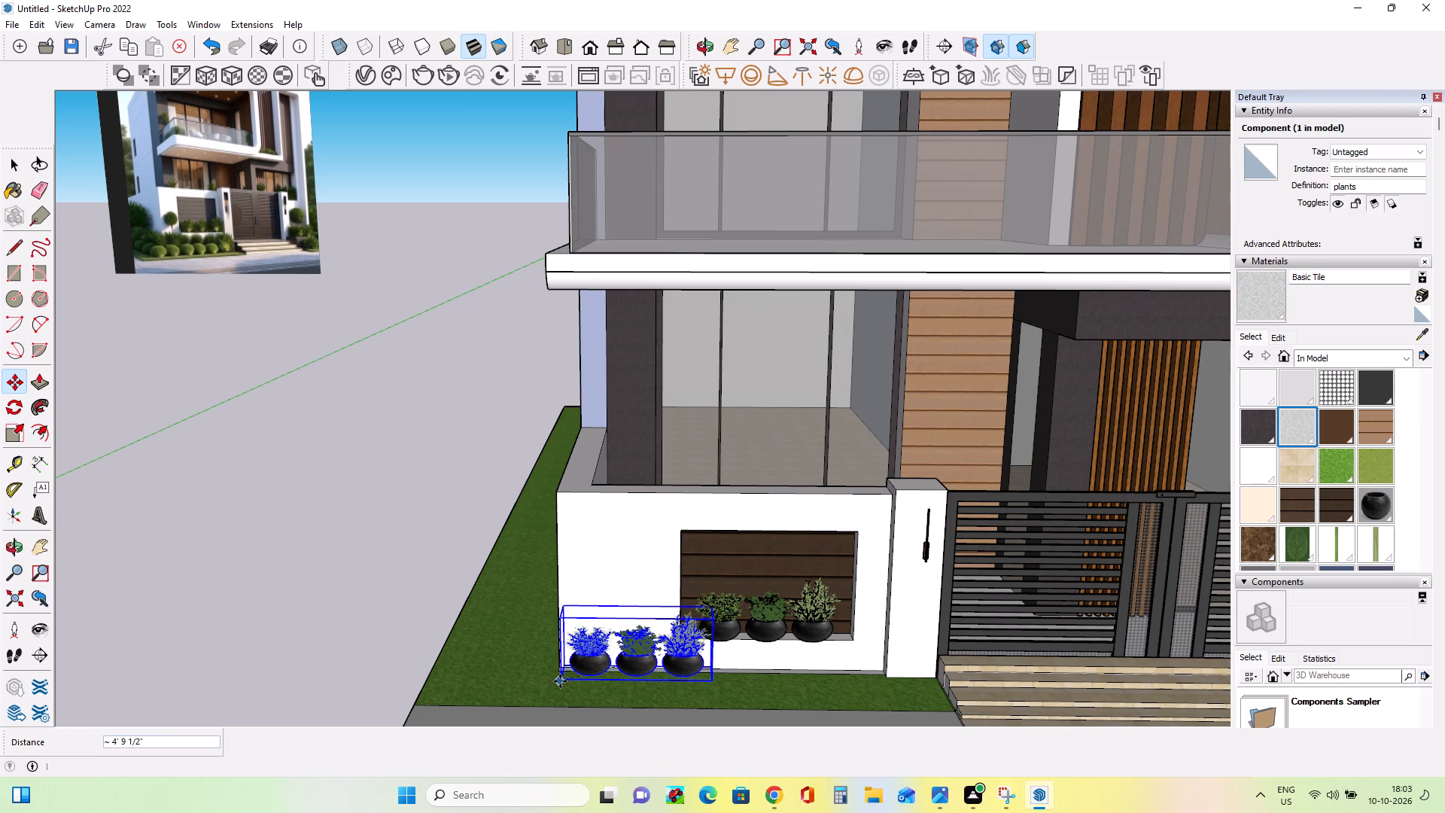
left_click(716, 686)
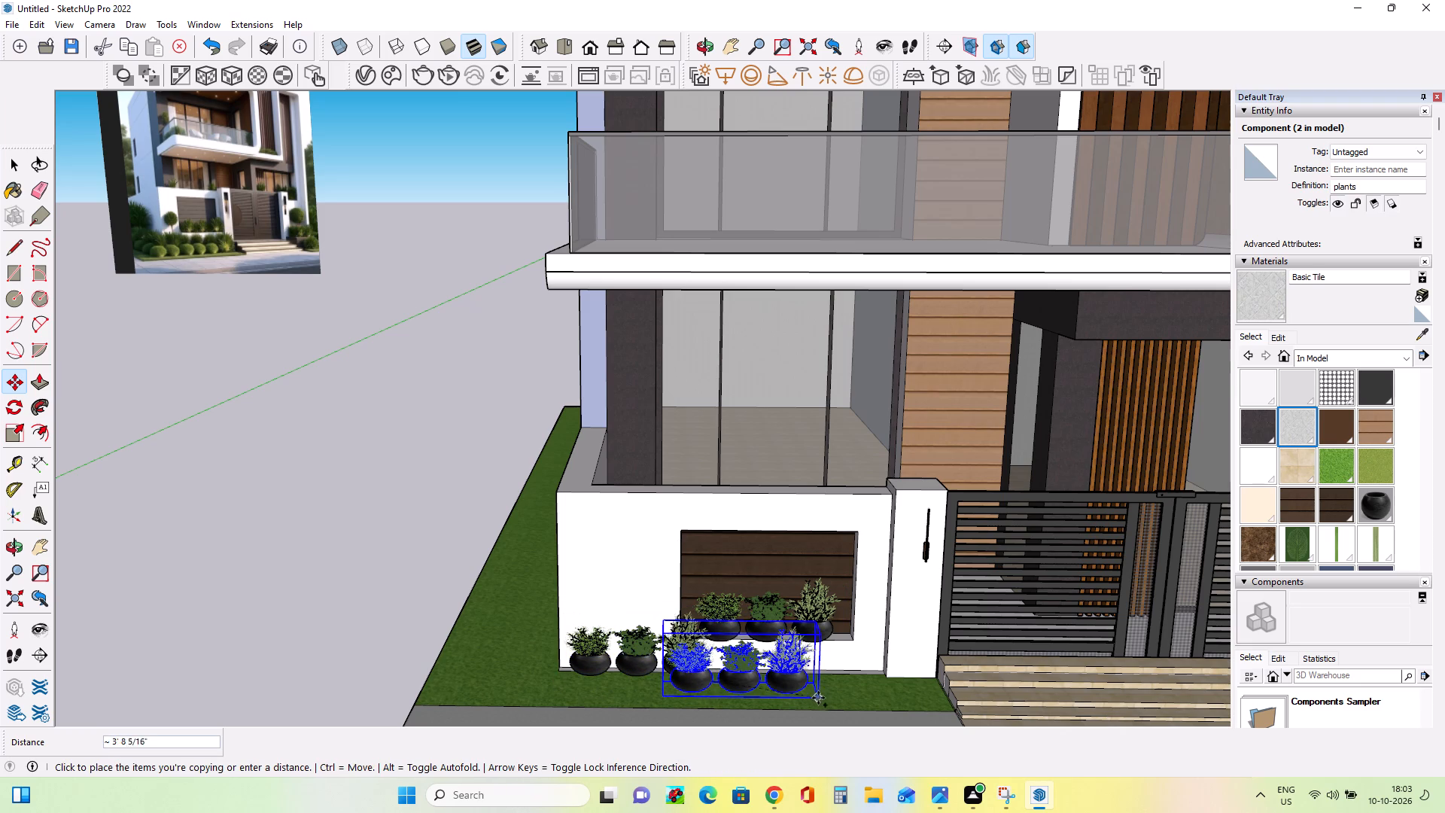
left_click(867, 683)
scroll(783, 662, "down", 3)
middle_click_drag(741, 684, 759, 698)
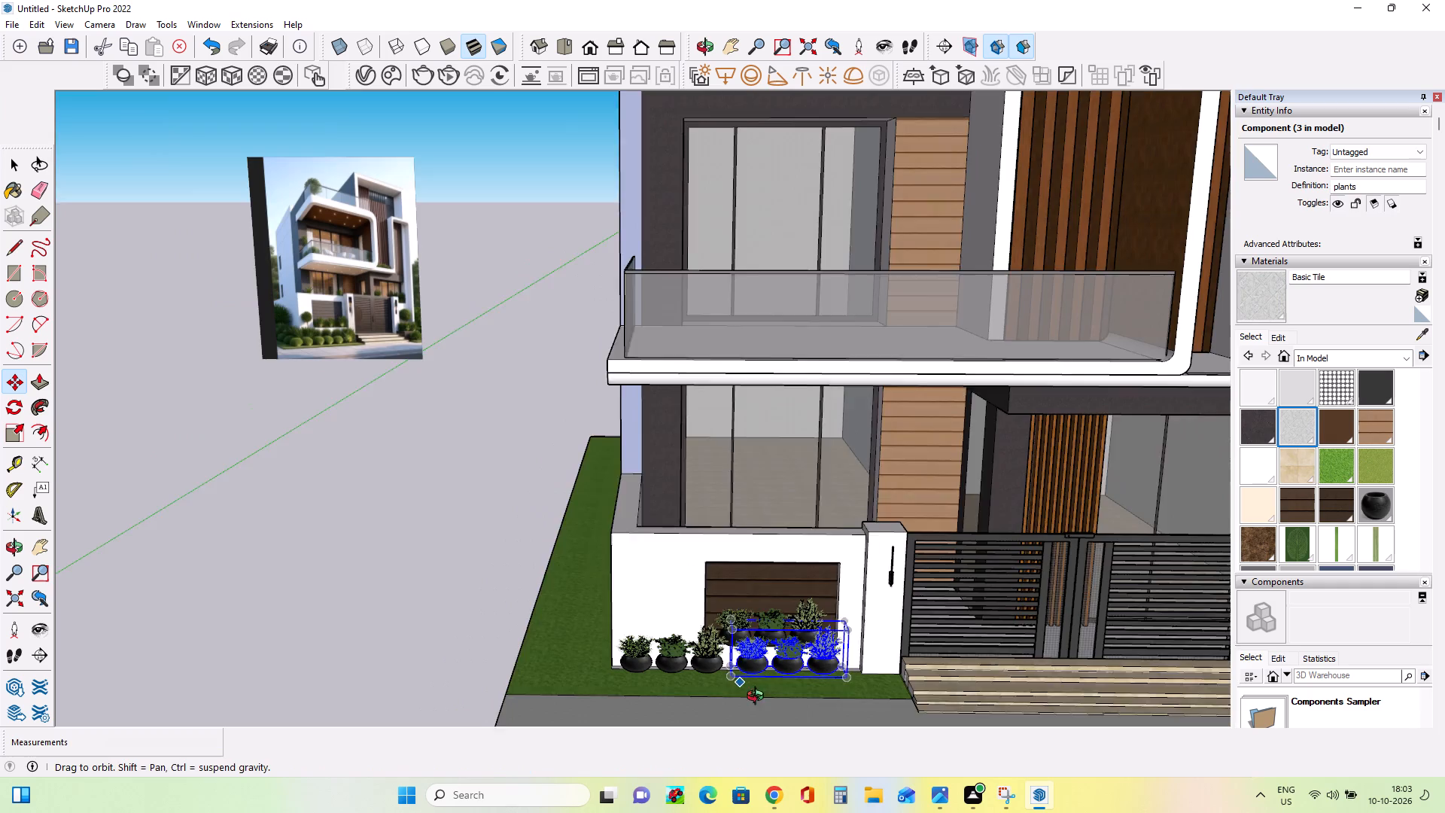
middle_click_drag(759, 698, 798, 699)
left_click(13, 167)
left_click(286, 434)
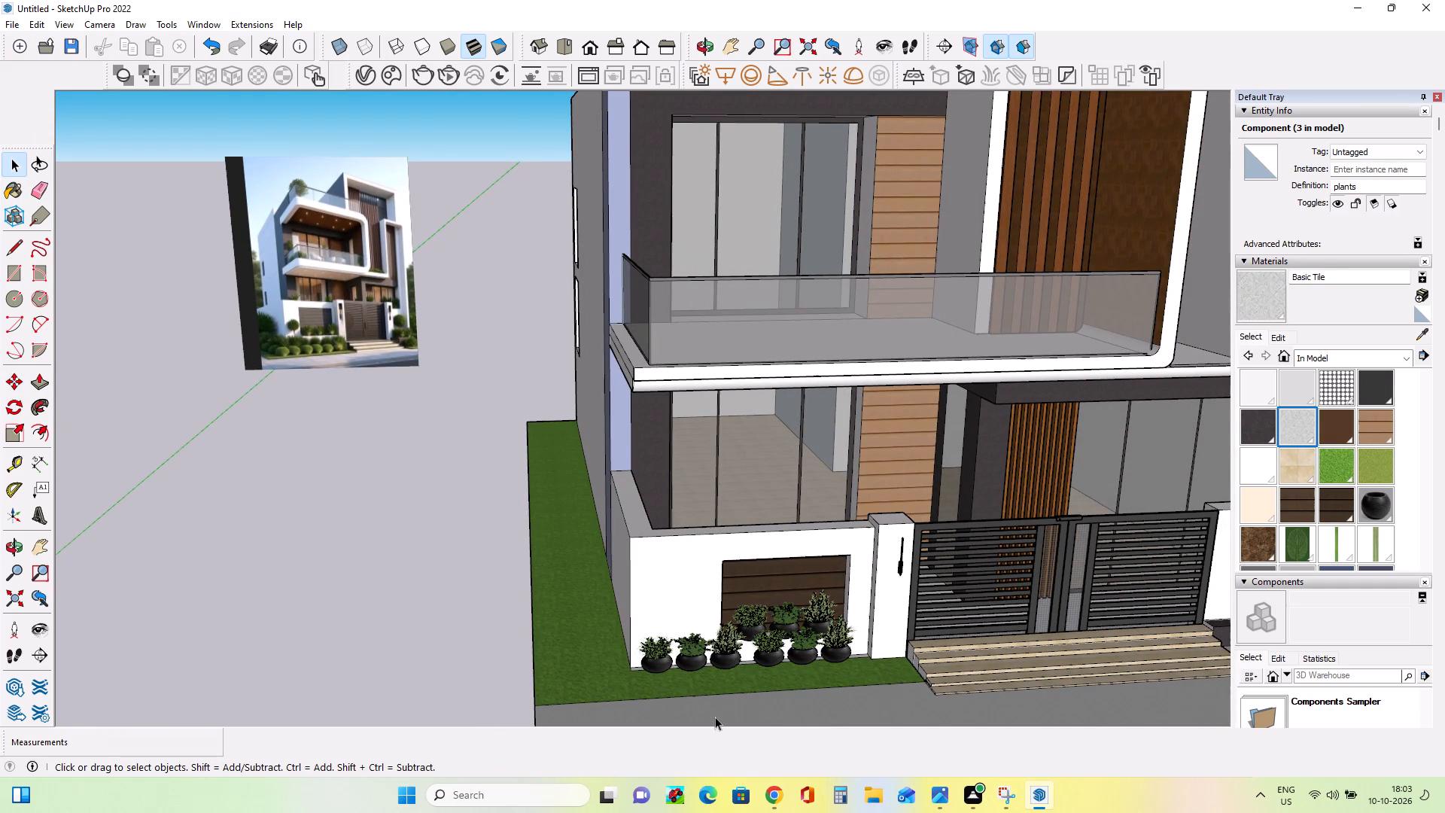
Examine the potted plants along the front wall and compare them with the planting in the reference image.
middle_click_drag(771, 746, 711, 631)
scroll(807, 625, "up", 5)
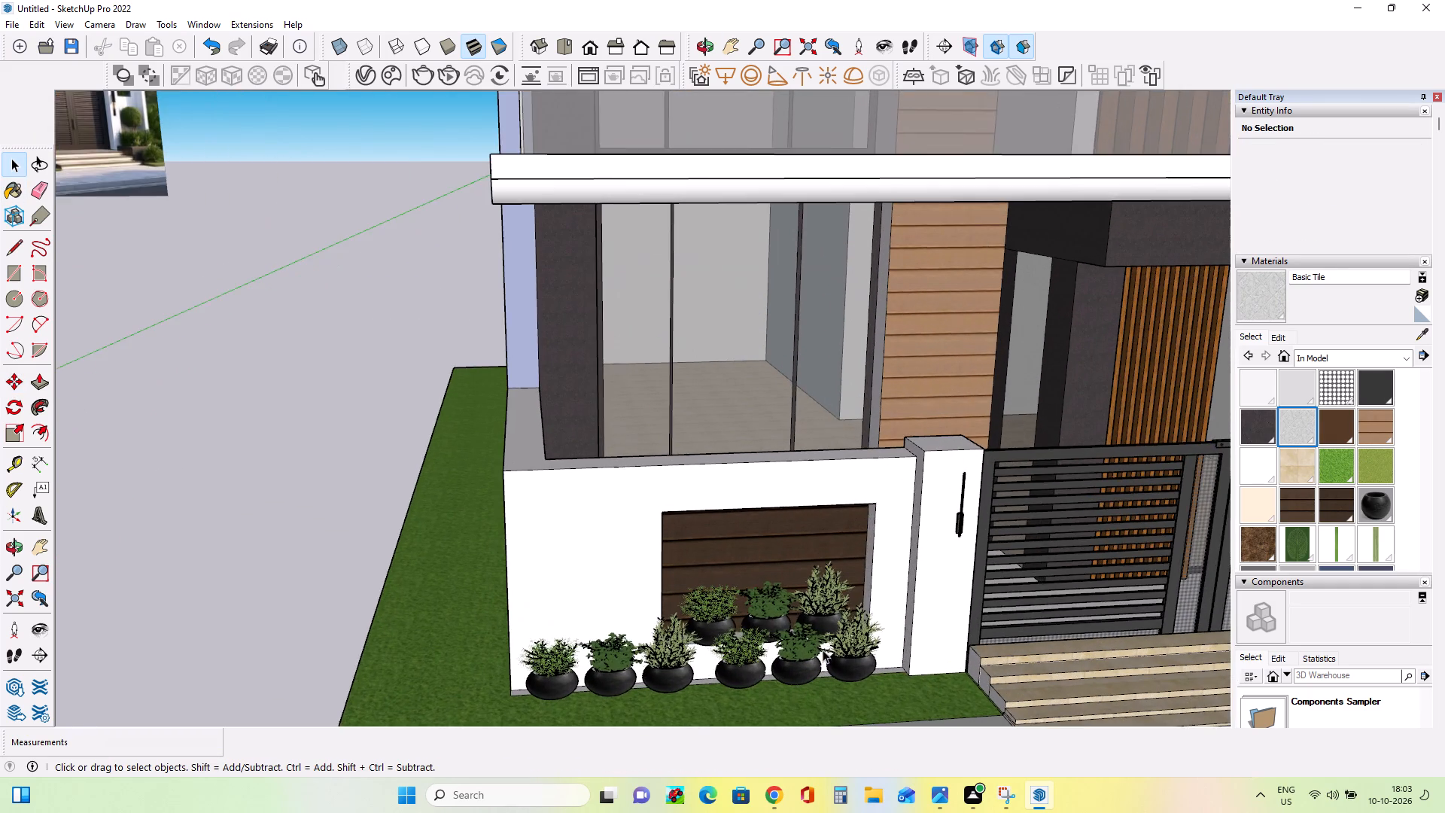
middle_click_drag(826, 656, 815, 584)
scroll(821, 588, "down", 2)
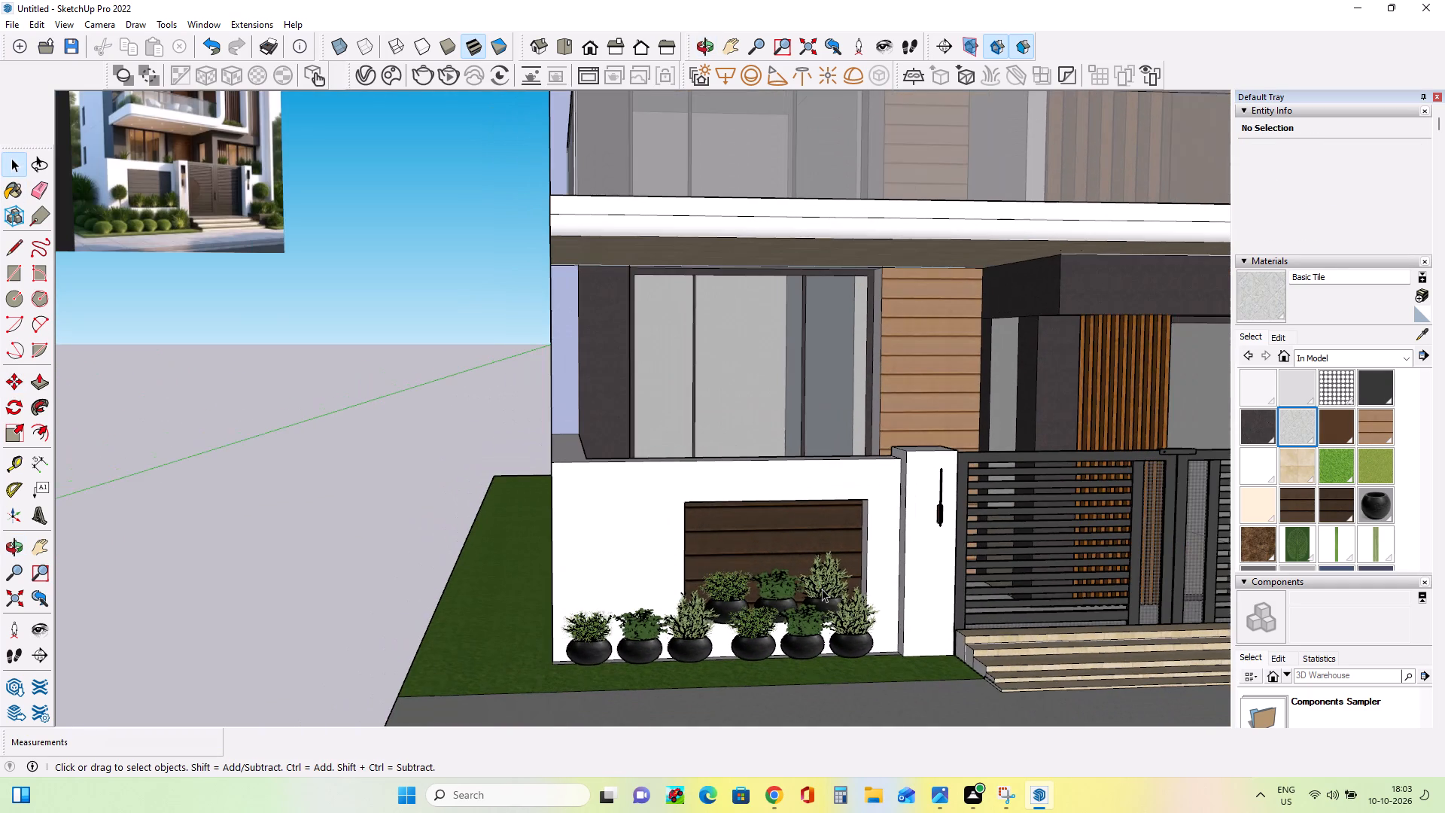
scroll(805, 603, "up", 5)
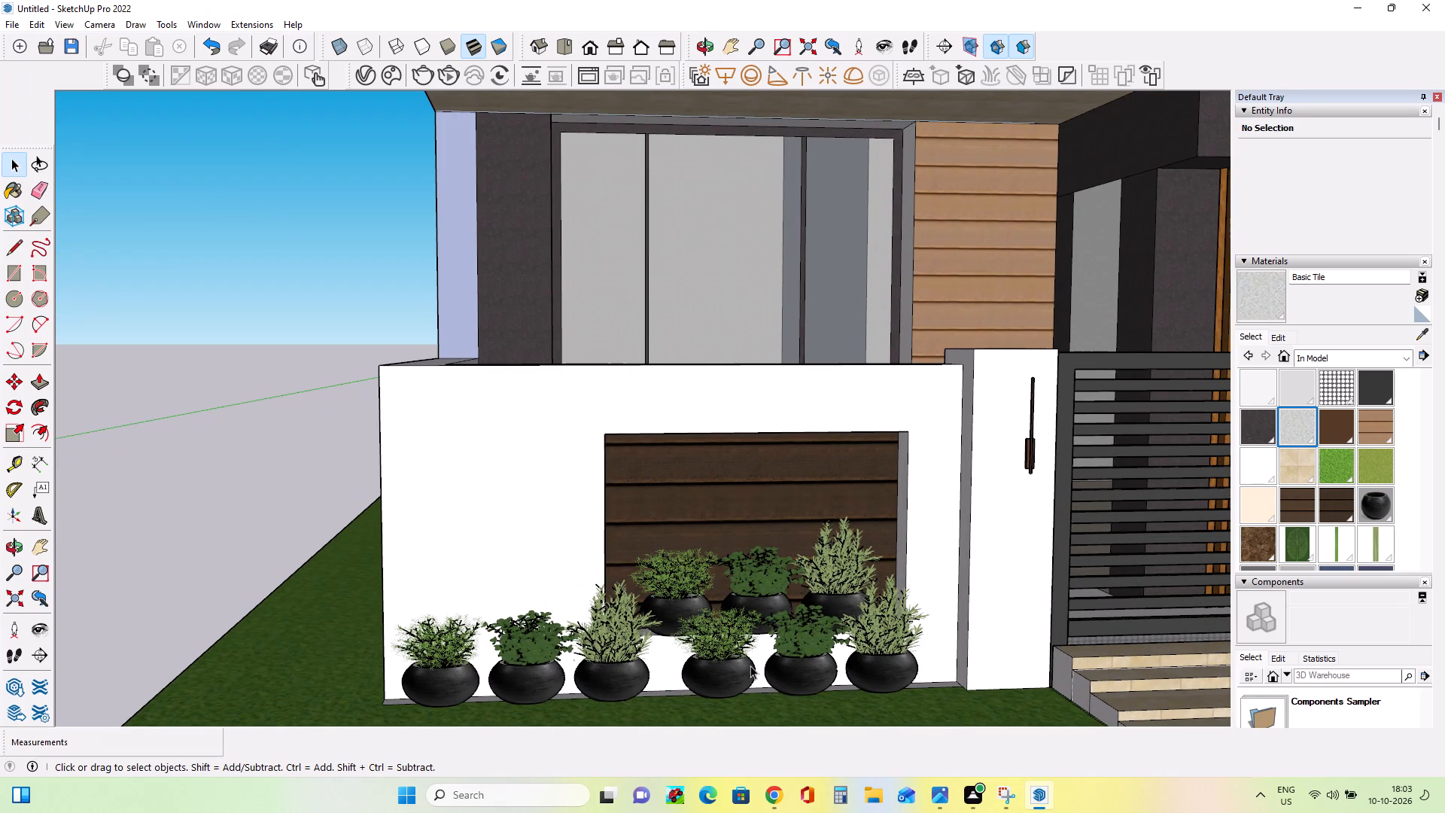
scroll(800, 672, "down", 9)
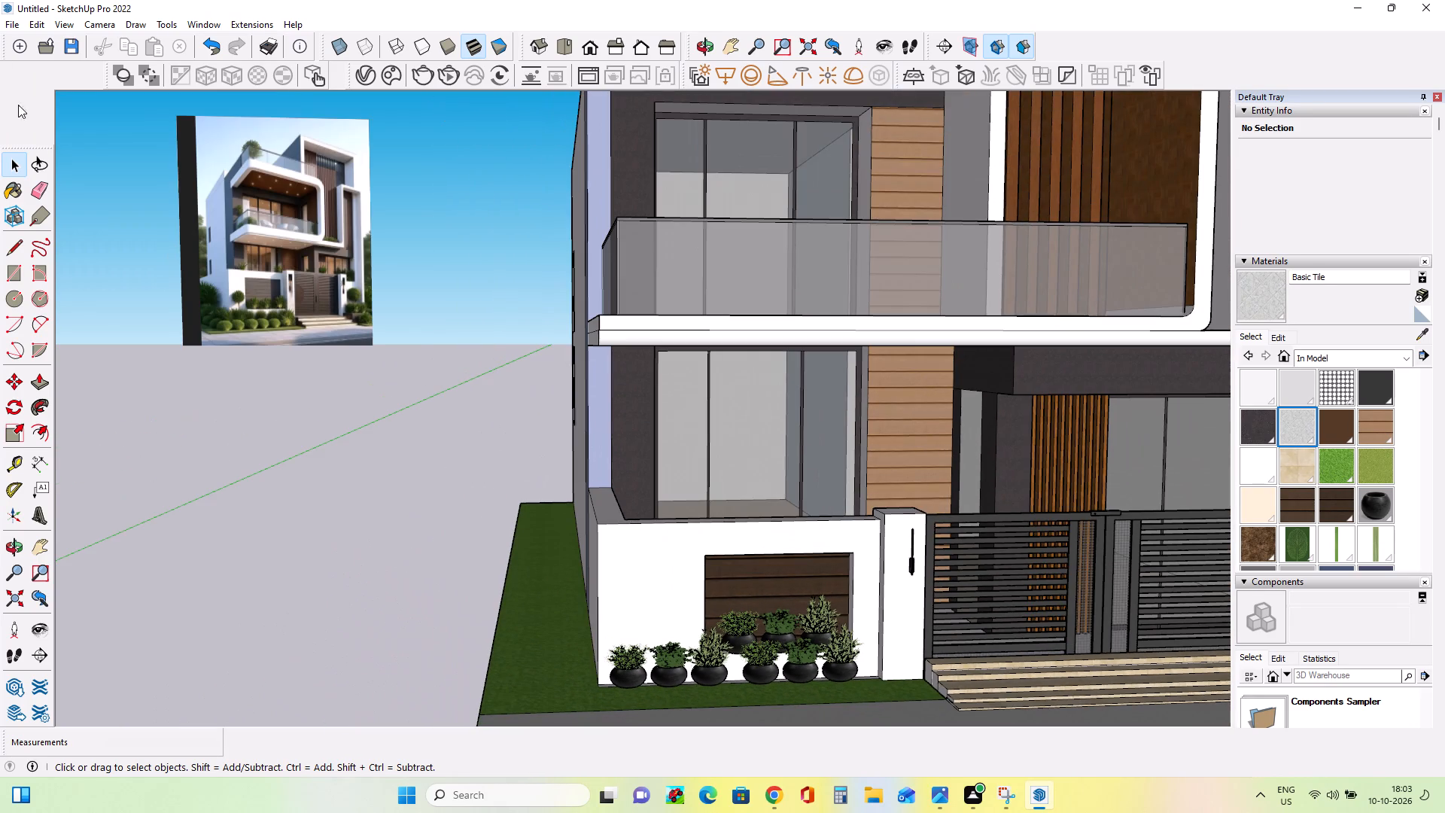
scroll(0, 46, "up", 6)
scroll(251, 288, "up", 10)
scroll(269, 319, "down", 1)
scroll(269, 319, "up", 8)
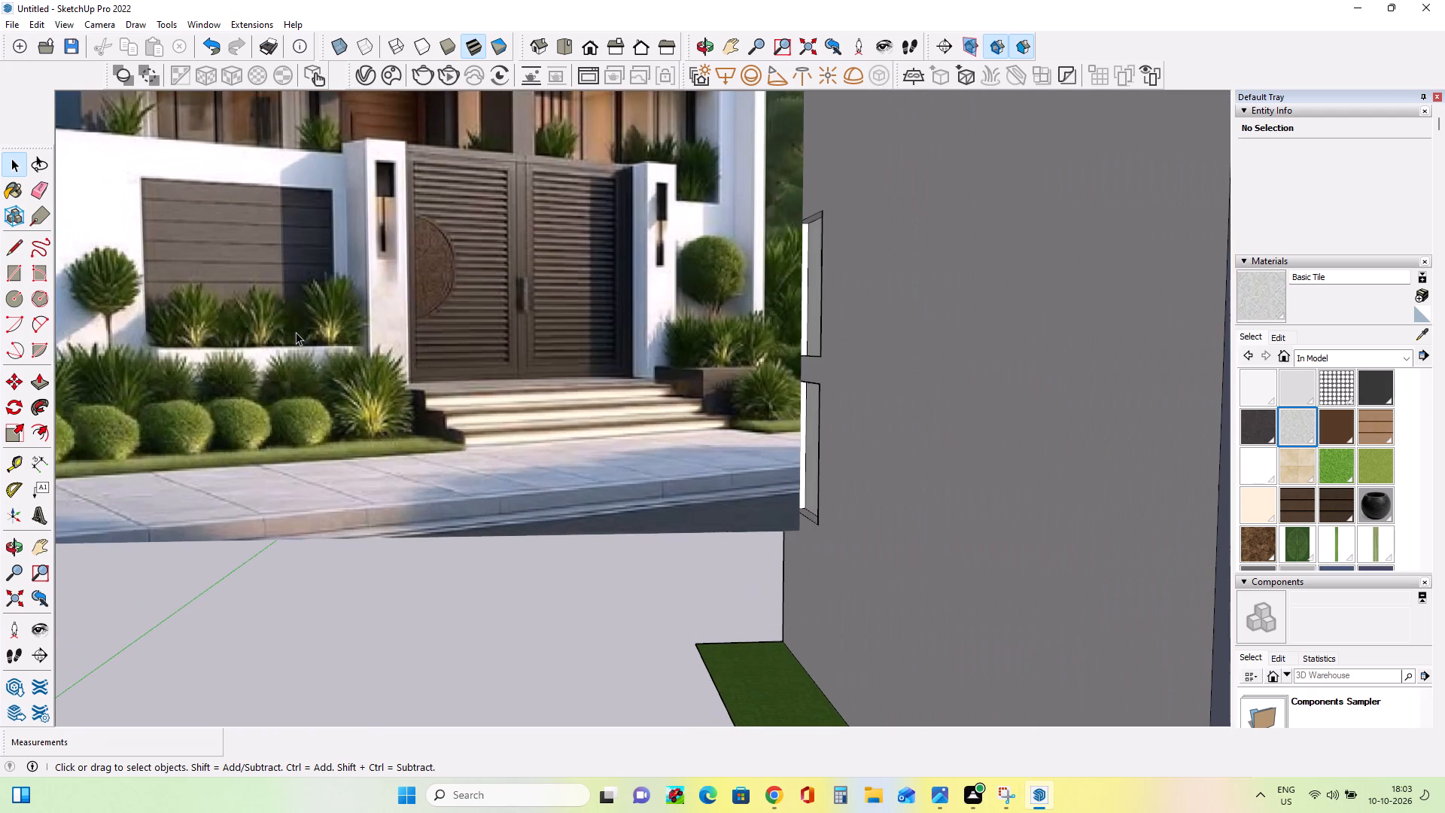
scroll(296, 332, "down", 3)
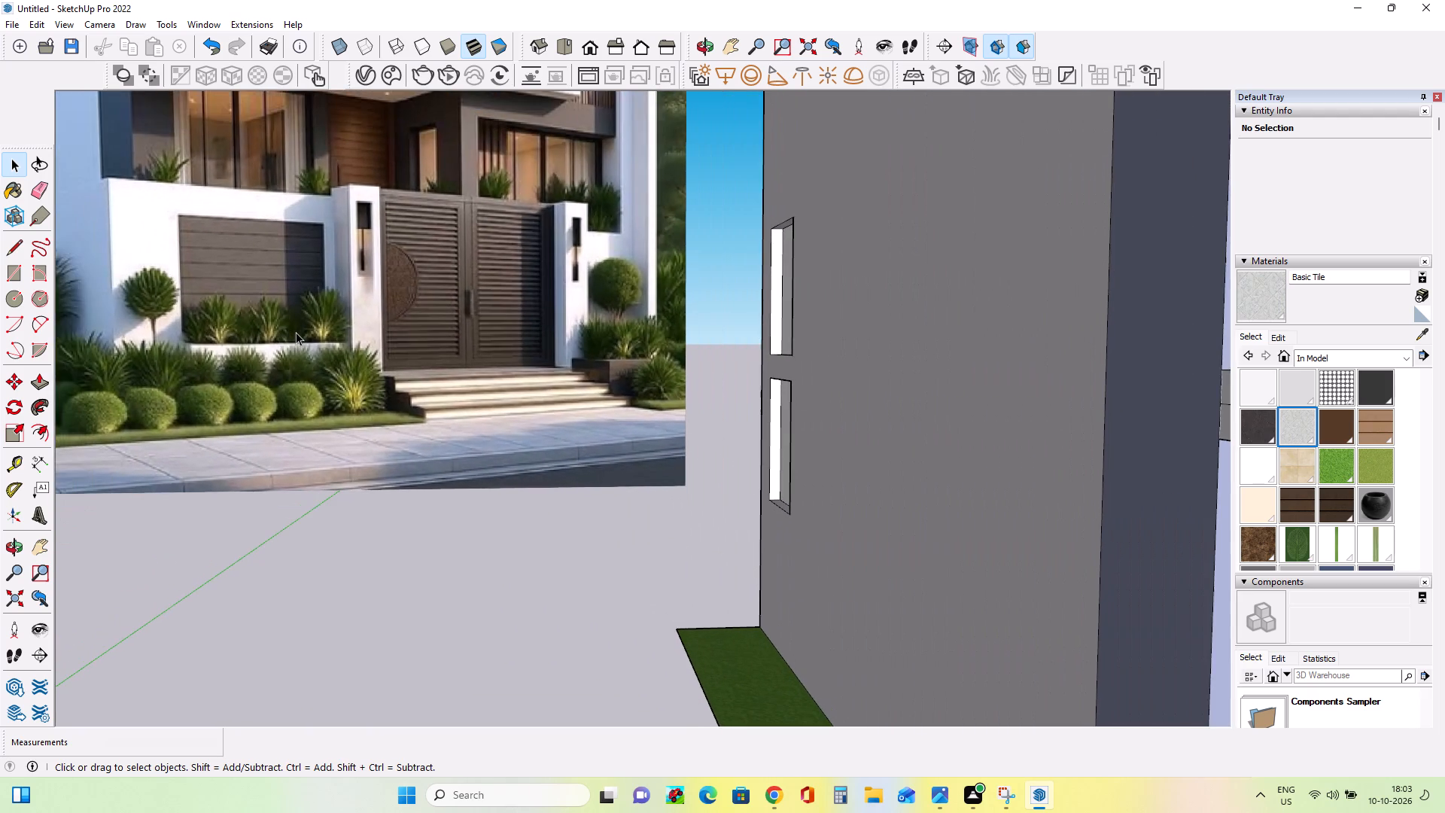
scroll(296, 332, "down", 6)
scroll(302, 399, "down", 17)
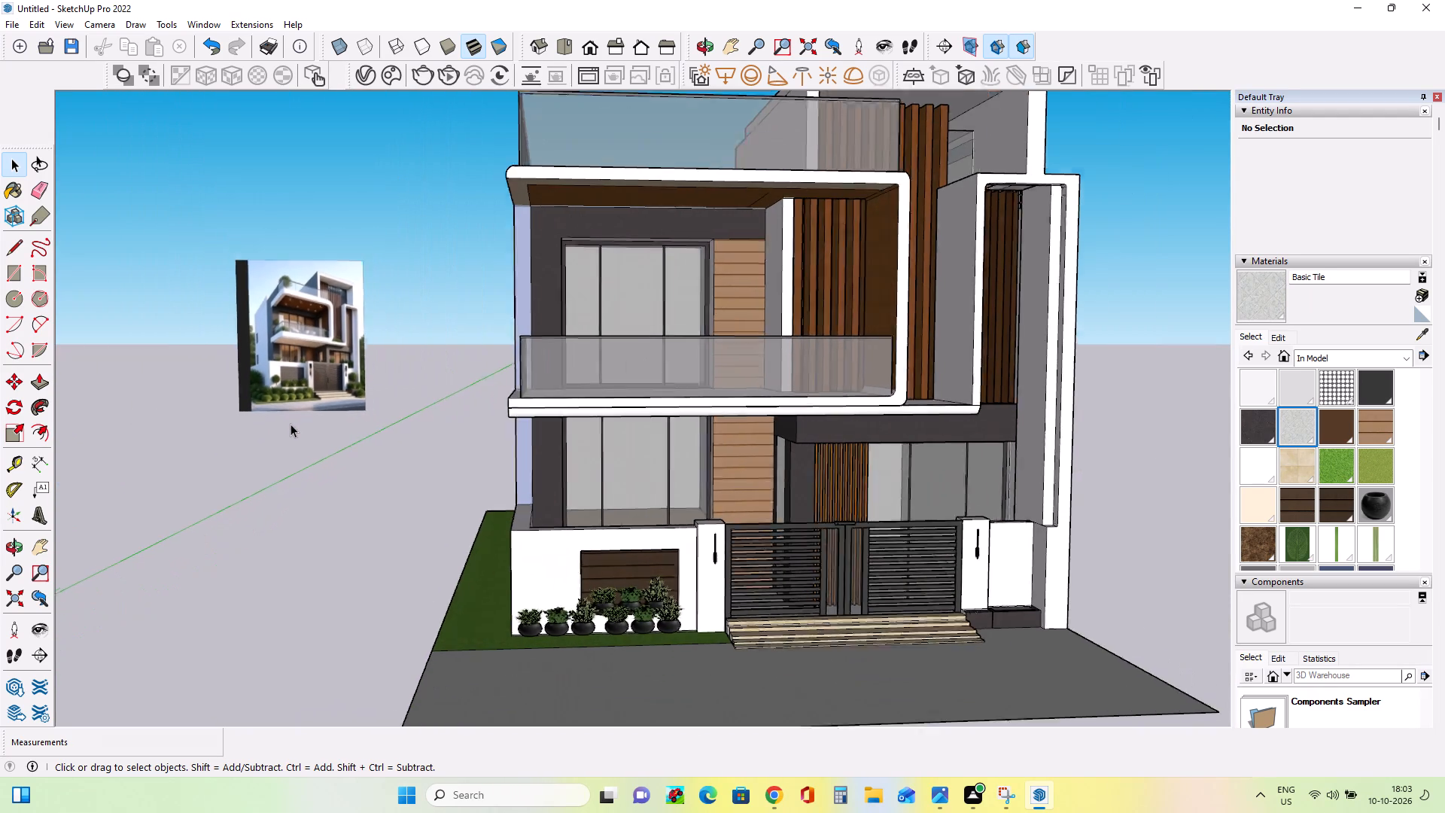
Import the Grass+3 model from the Downloads folder and place it on the ground beside the front boundary wall.
scroll(531, 607, "up", 9)
middle_click_drag(680, 626, 686, 663)
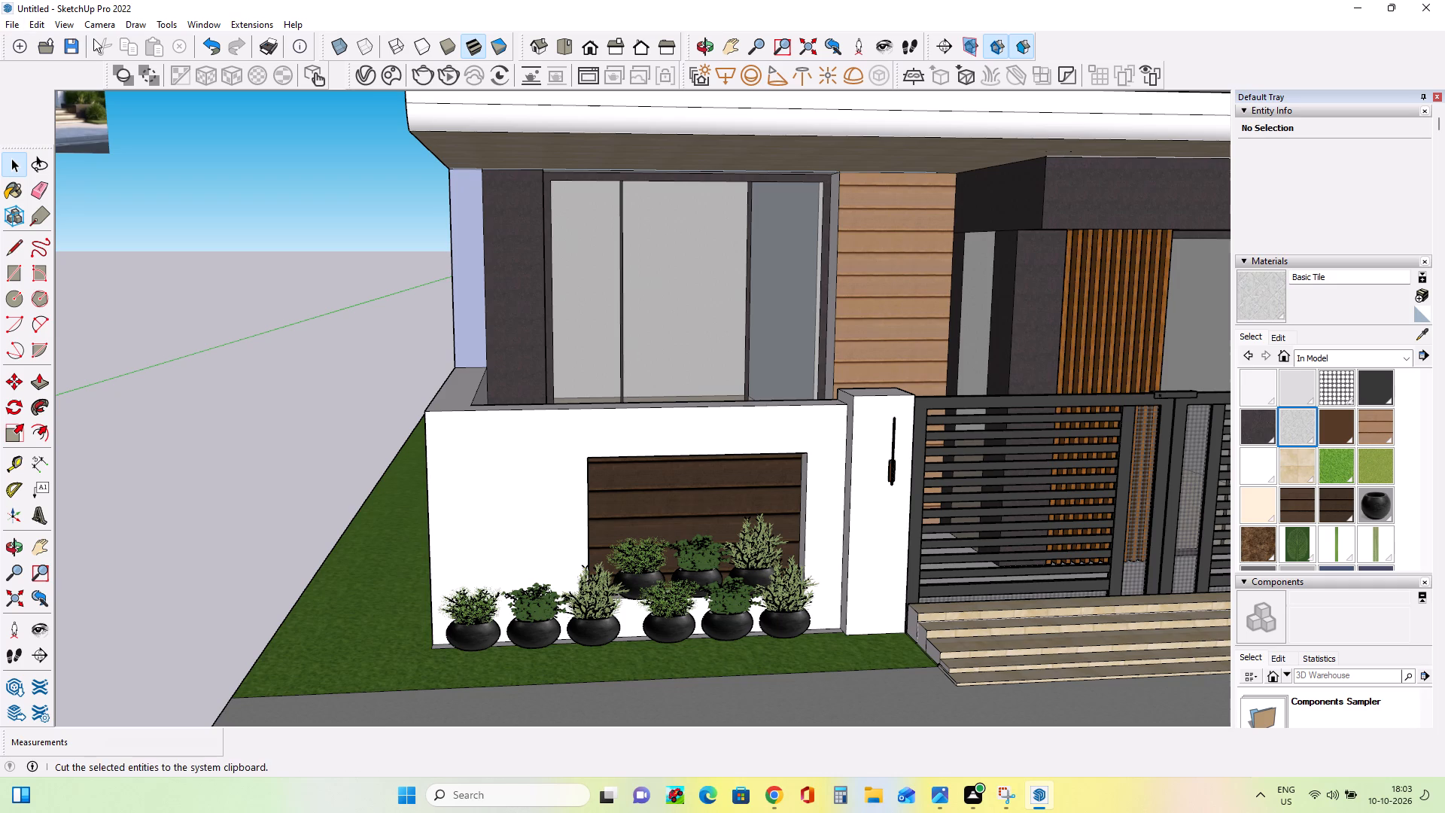
left_click(10, 23)
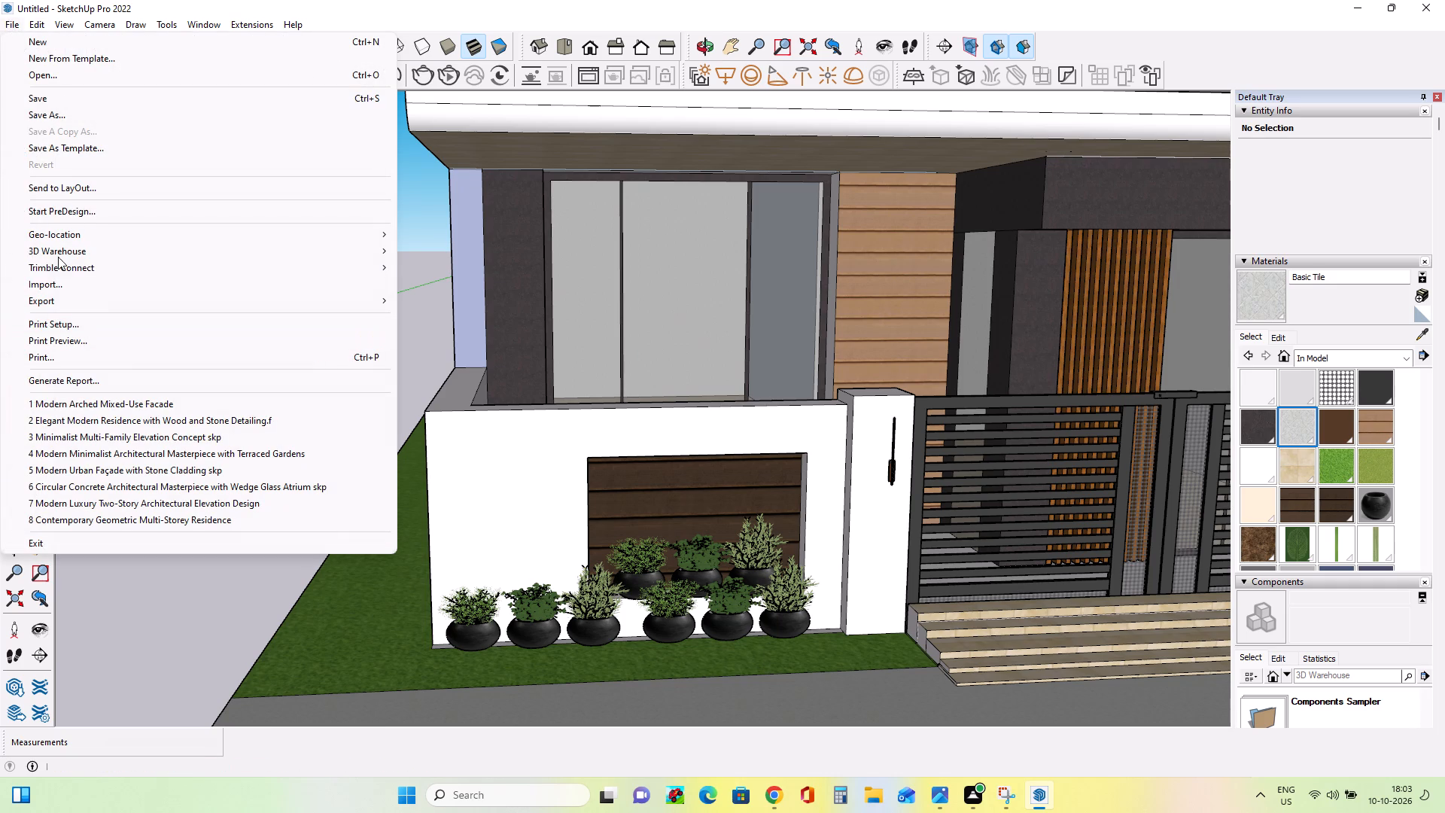
left_click(68, 282)
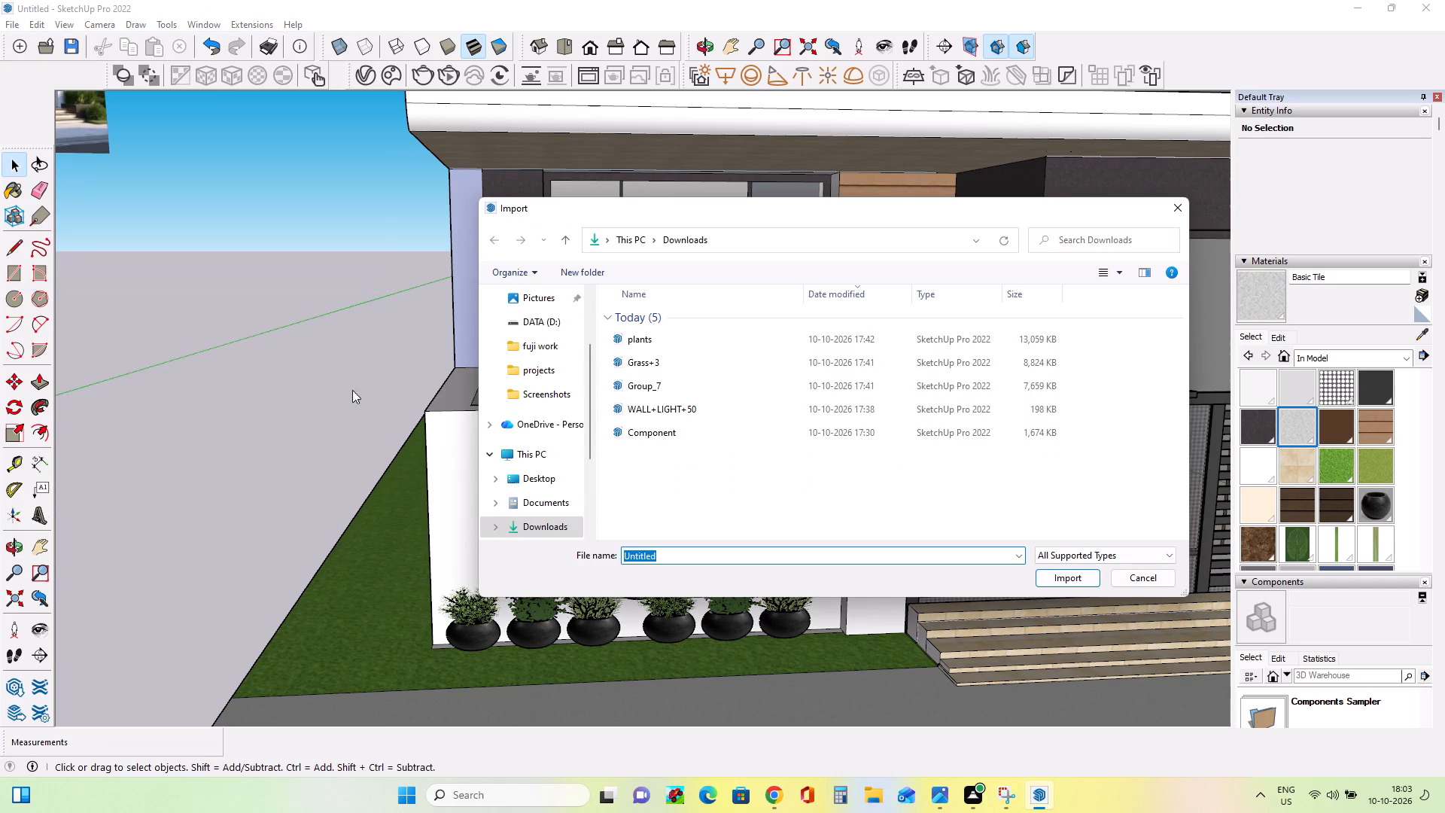
left_click(640, 367)
left_click(1065, 573)
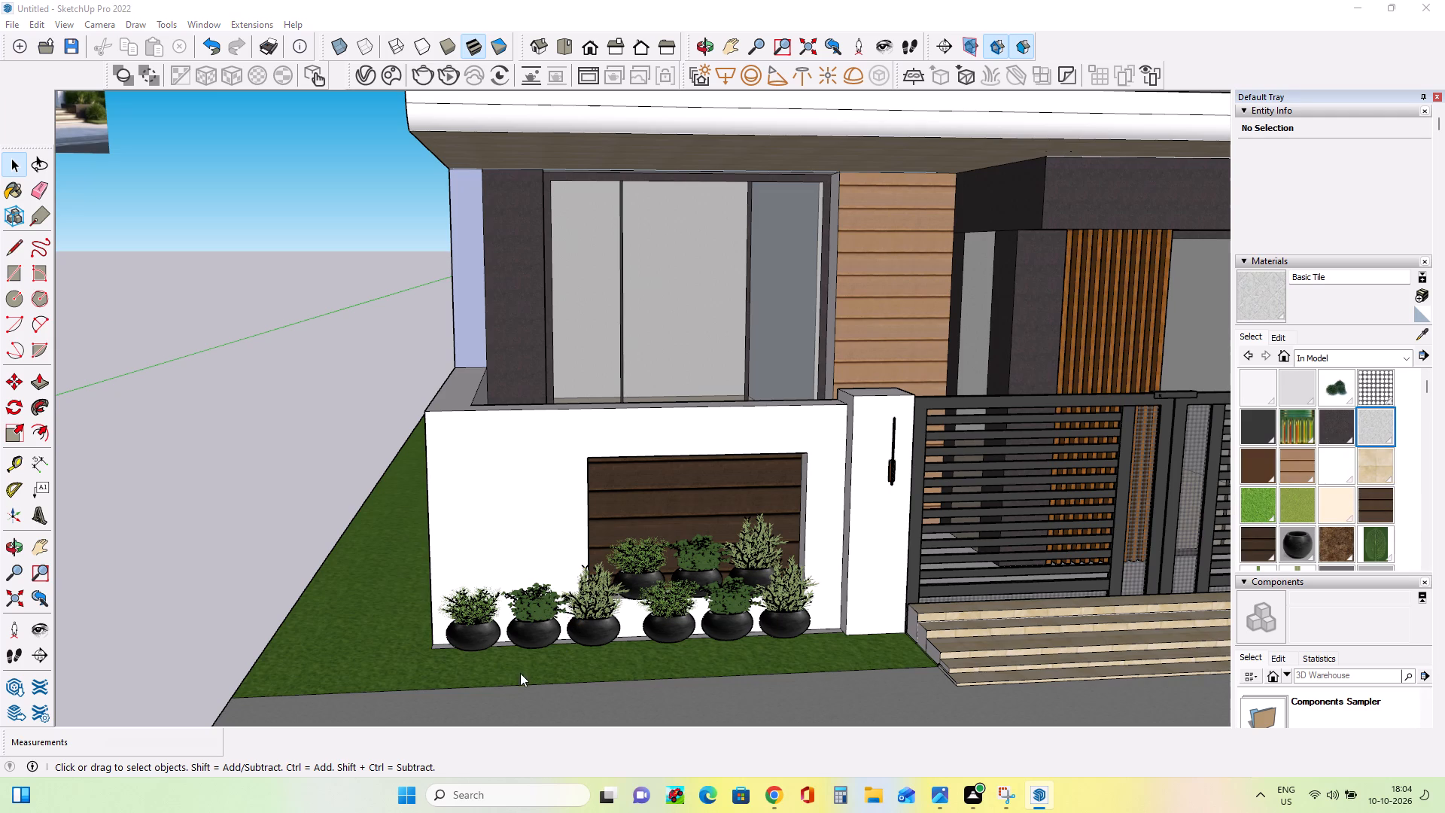
left_click(840, 451)
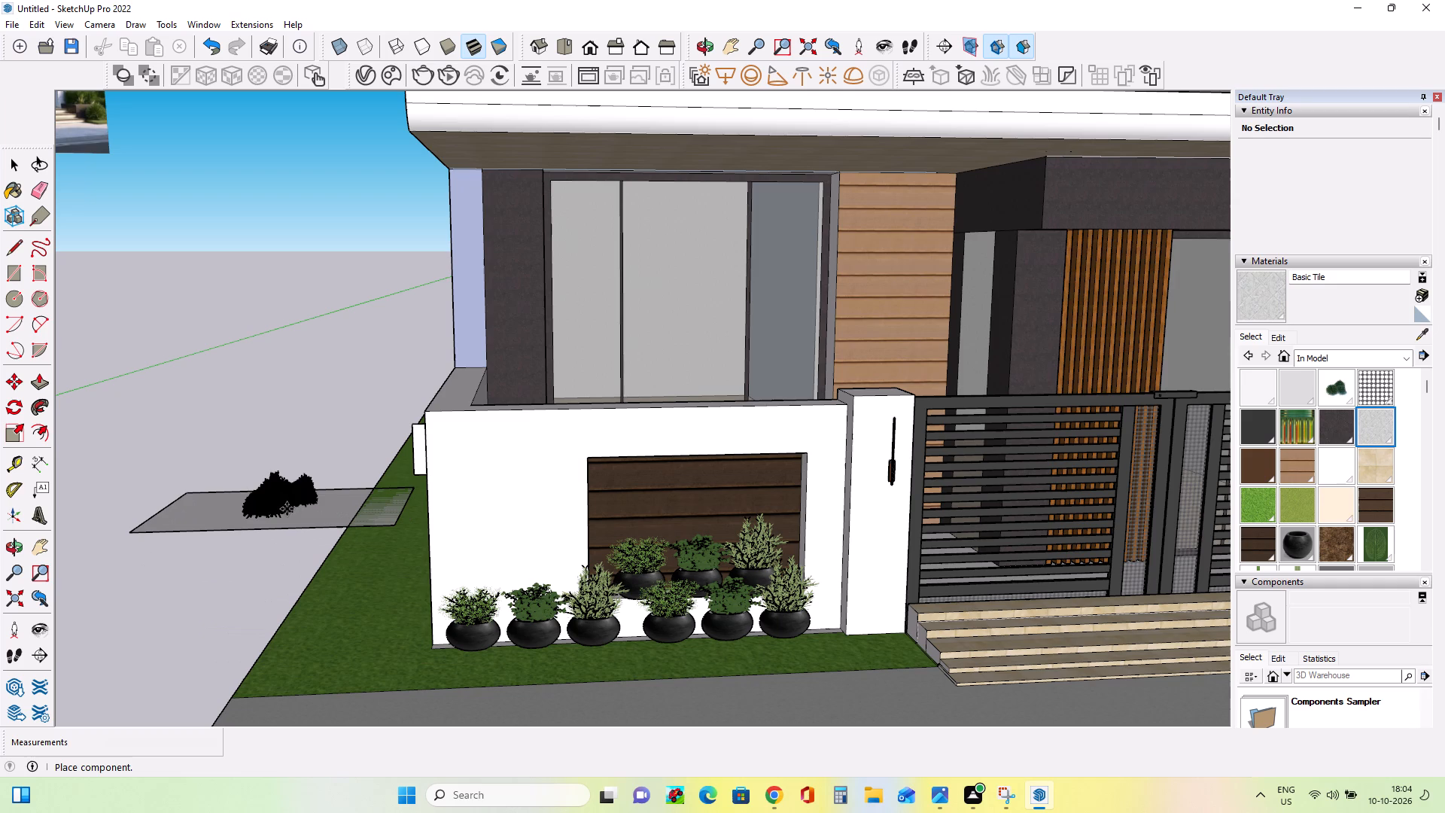
left_click(287, 509)
middle_click_drag(330, 565, 467, 662)
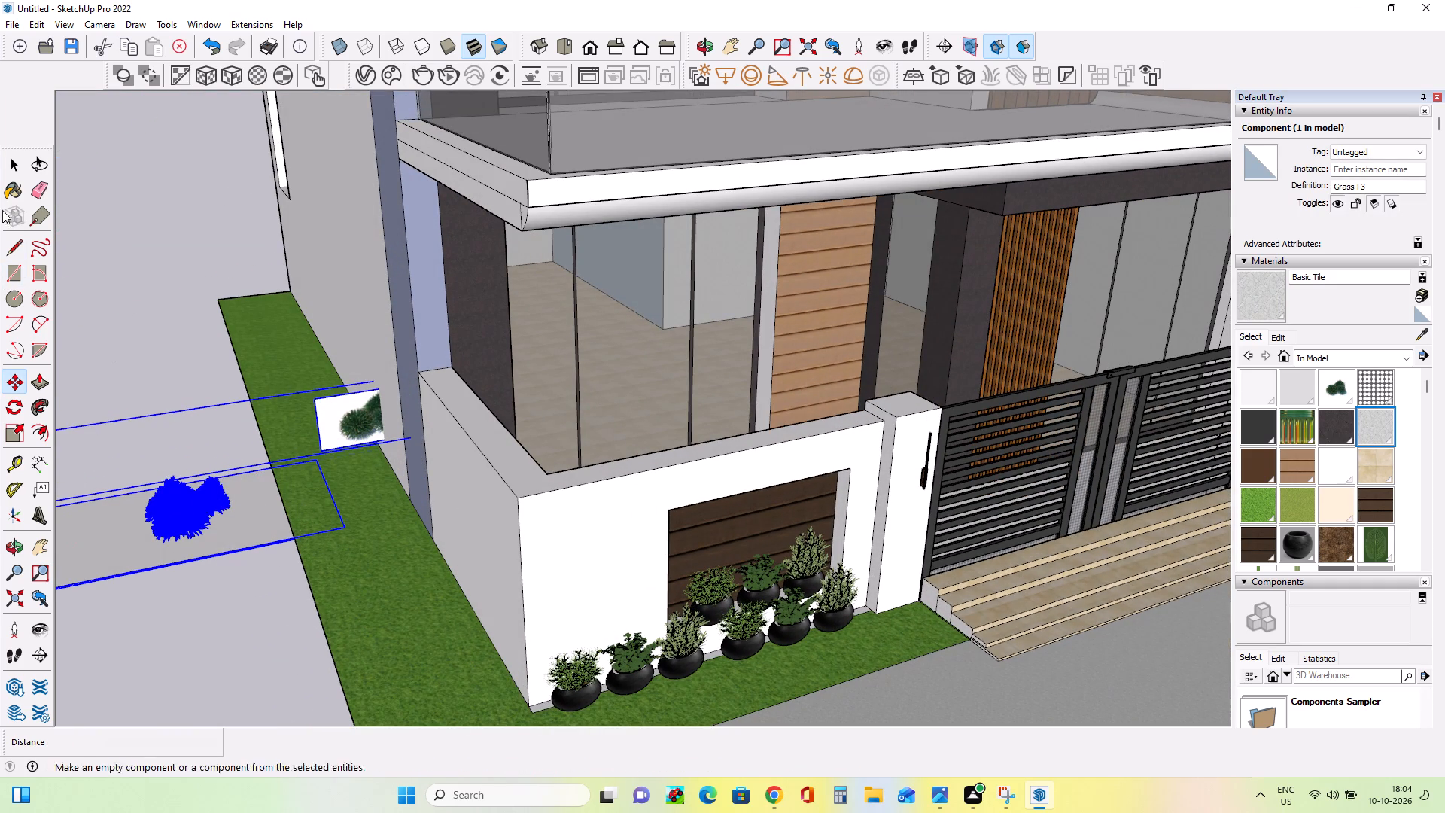
Open the Grass+3 component for editing and delete its upright plant picture face.
left_click(14, 173)
left_click(102, 274)
middle_click_drag(229, 579, 209, 418)
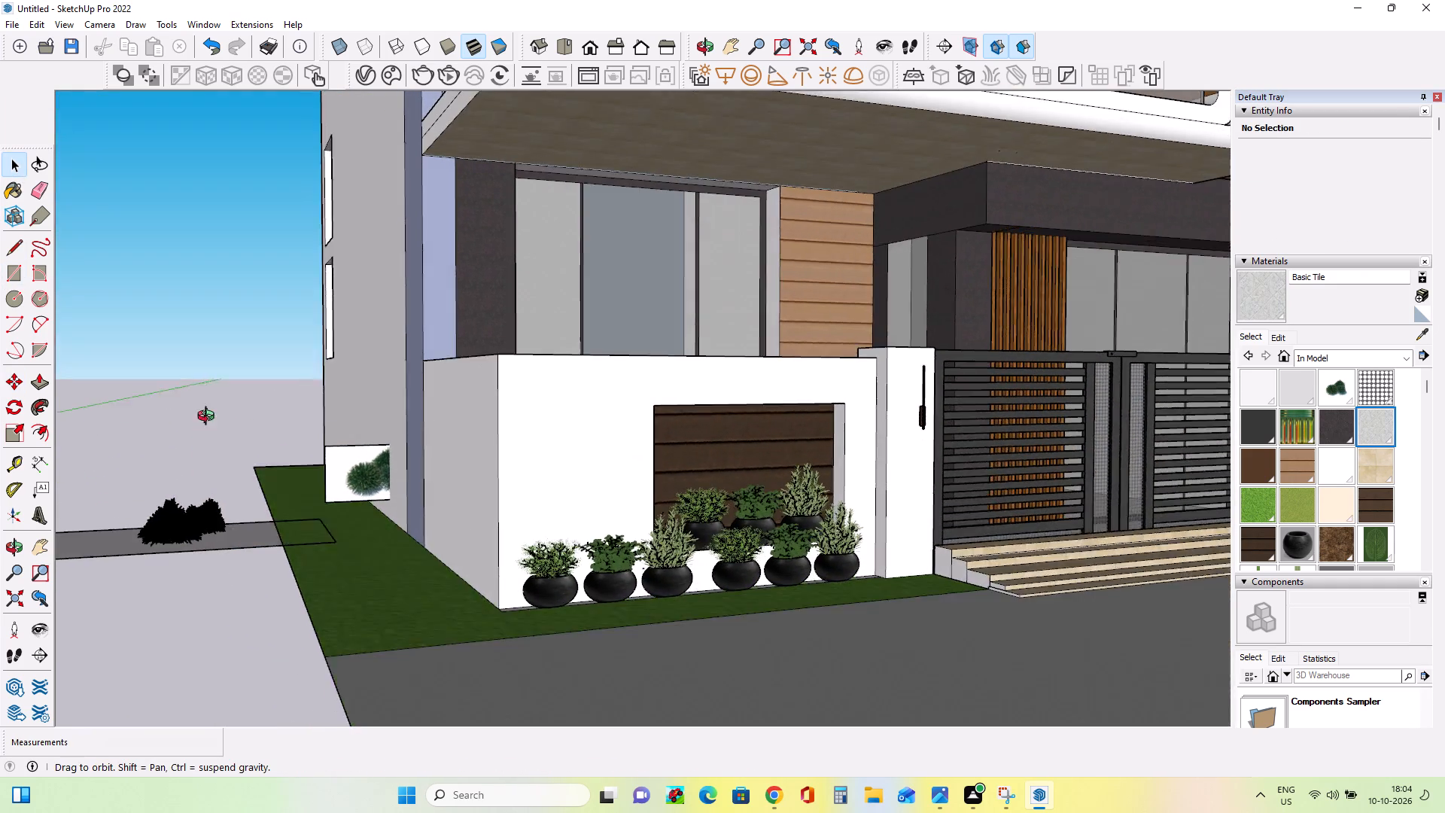
middle_click_drag(209, 418, 244, 572)
left_click(329, 428)
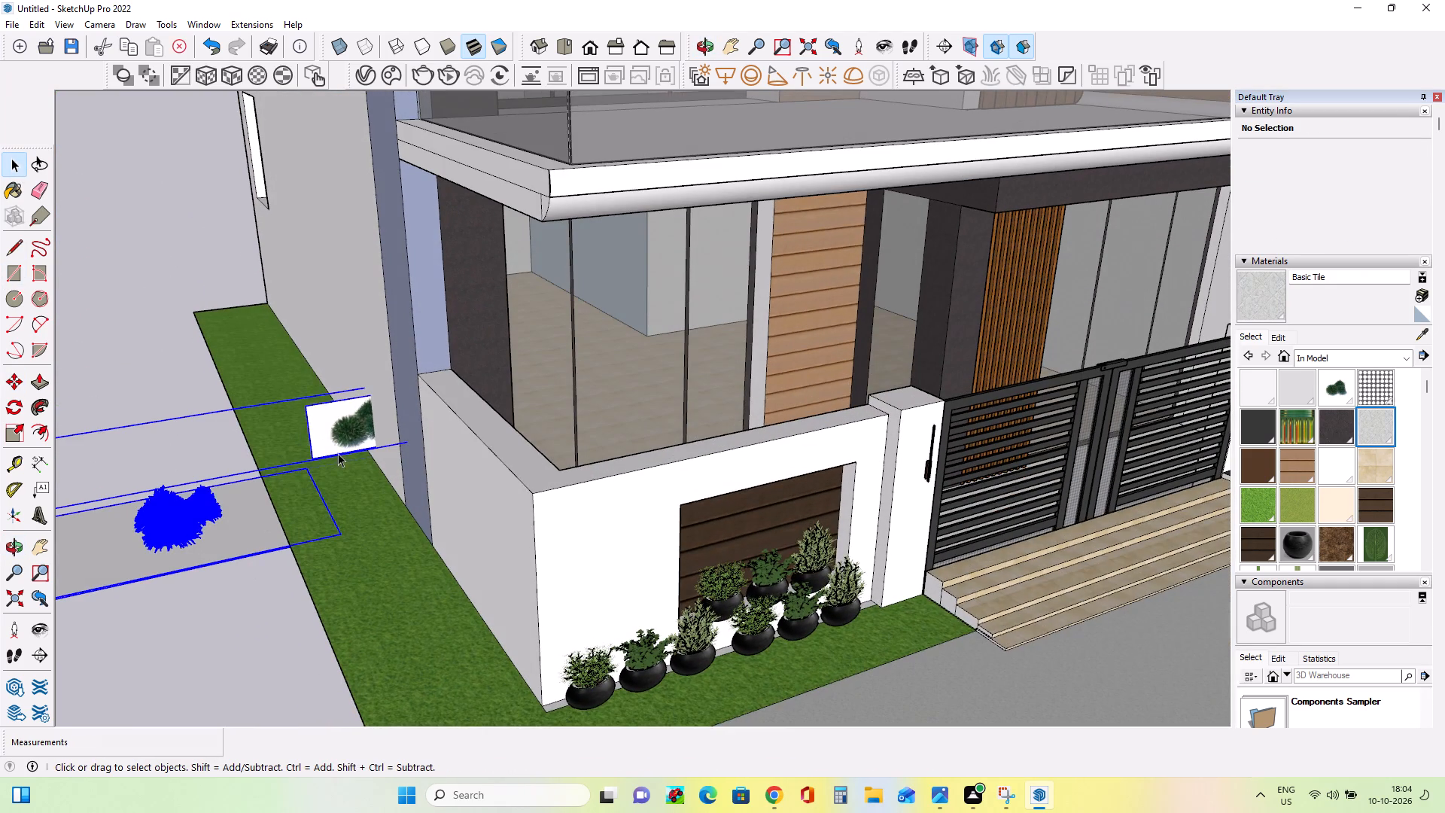
right_click(342, 424)
left_click(400, 435)
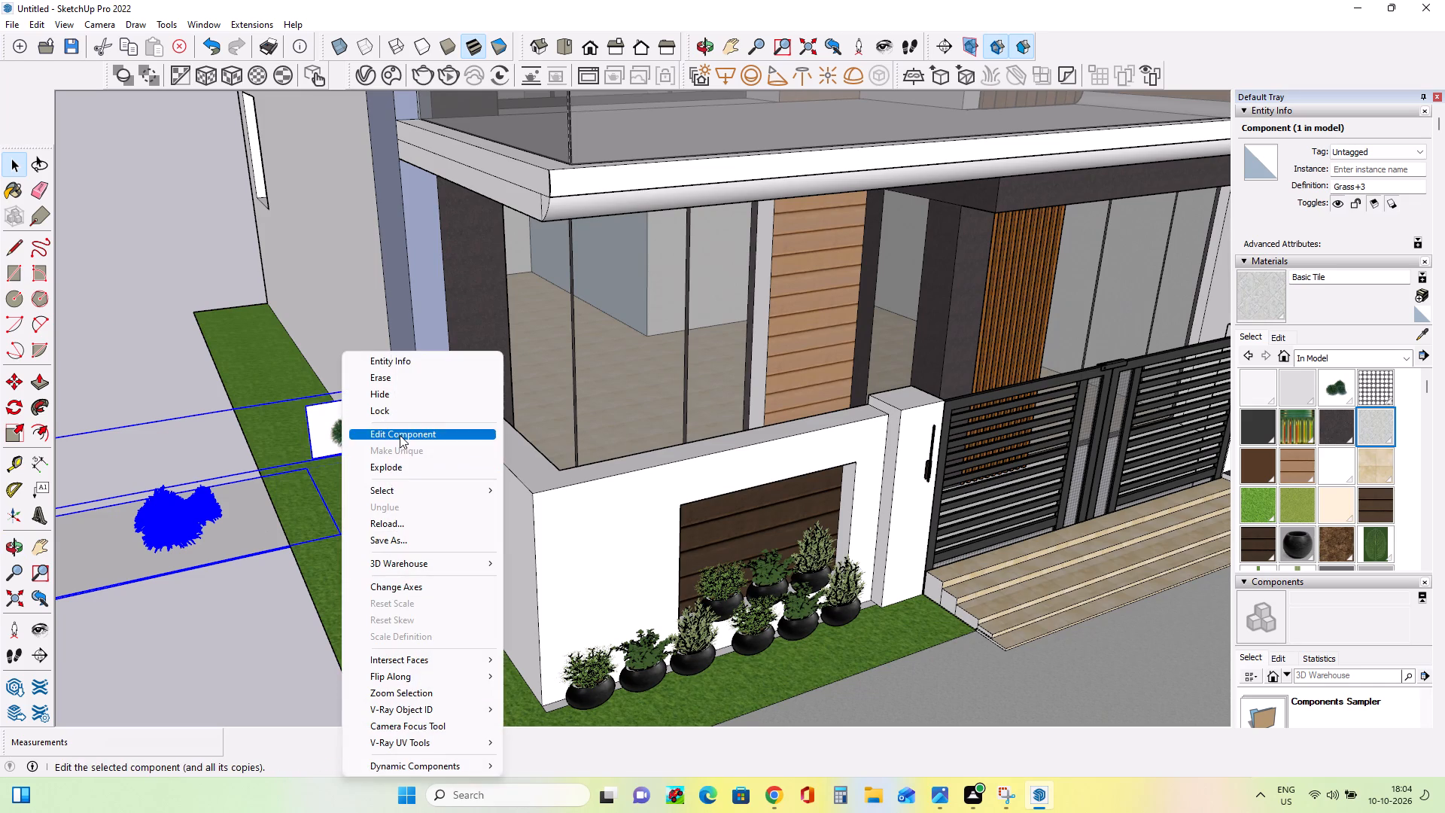
left_click(333, 425)
key("Delete")
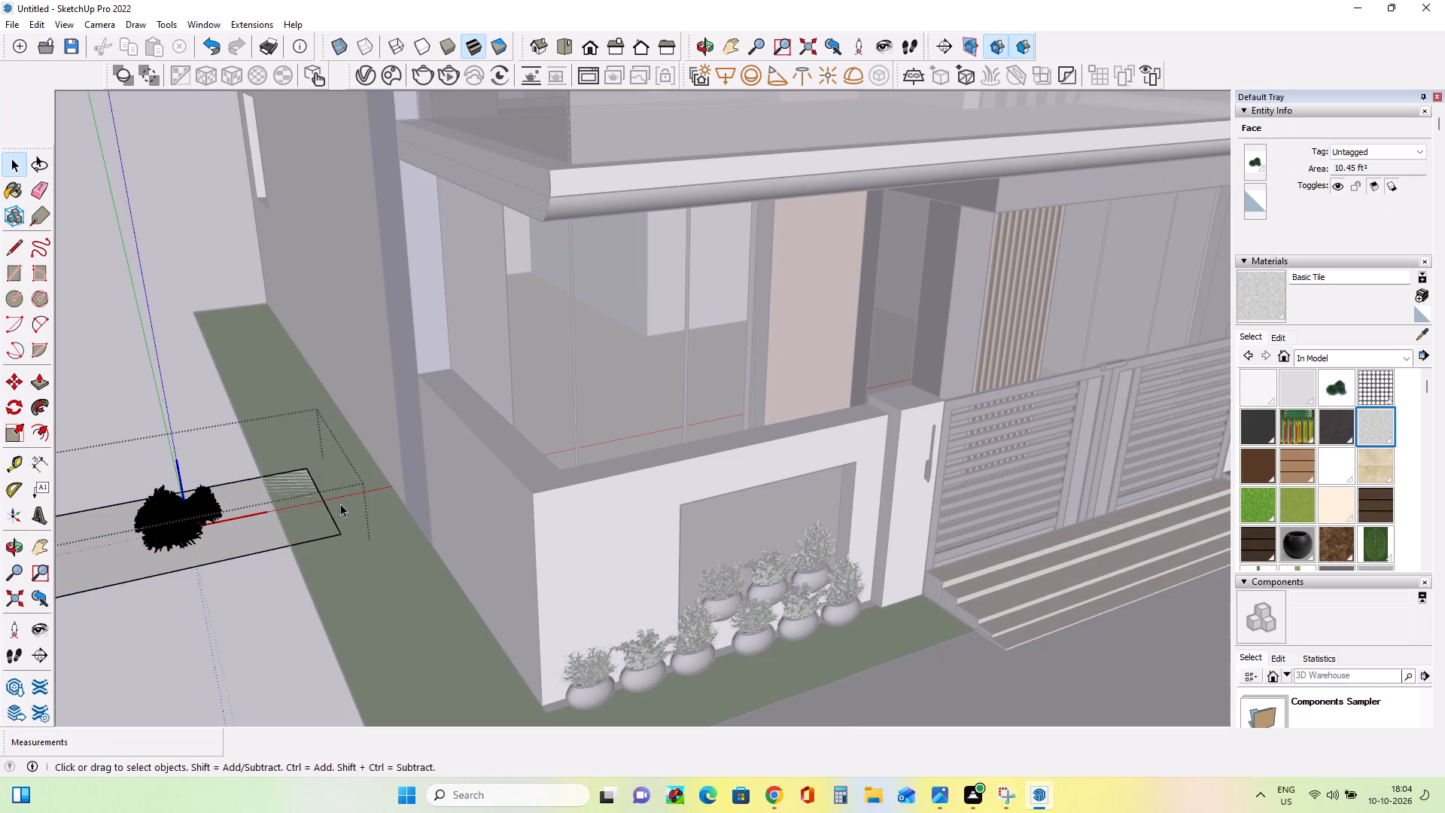
Move the grass clump inside the component about 22' onto the lawn strip in front of the potted plants.
left_click(156, 523)
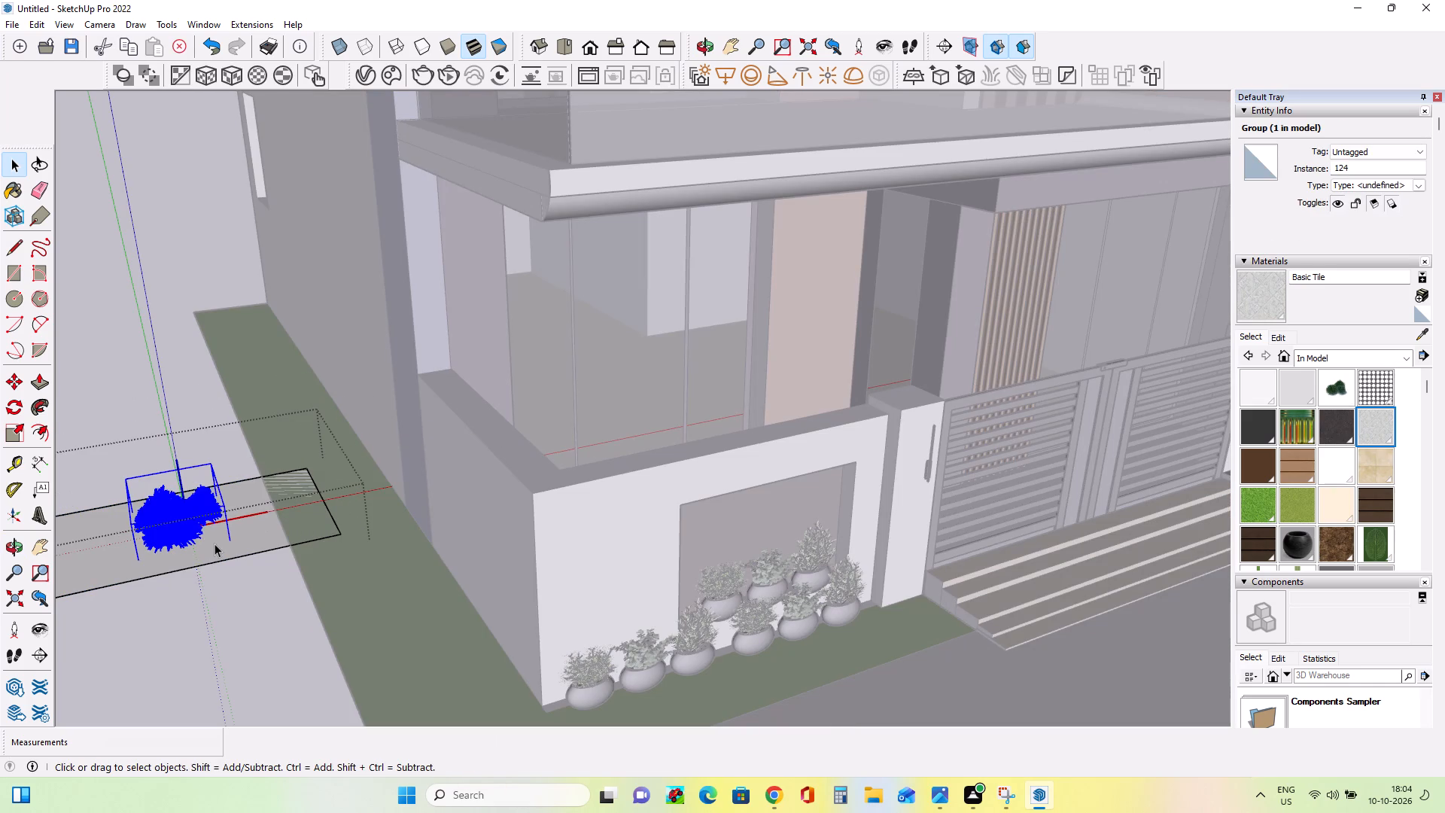
left_click(11, 376)
left_click(229, 544)
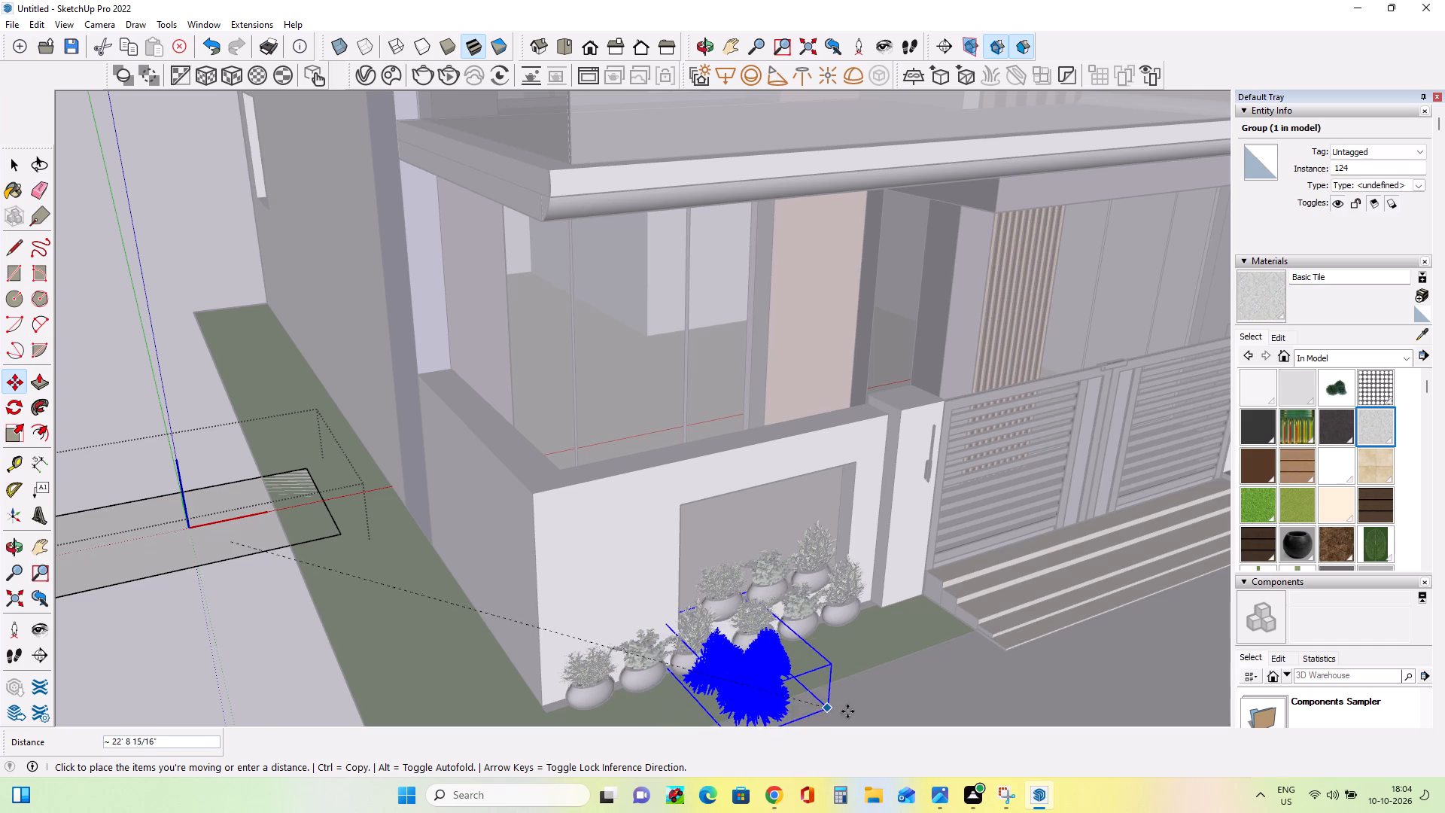
left_click(856, 714)
Scale the grass clump down uniformly by a factor of about 0.57 and leave the component.
middle_click_drag(911, 711, 737, 586)
left_click(13, 432)
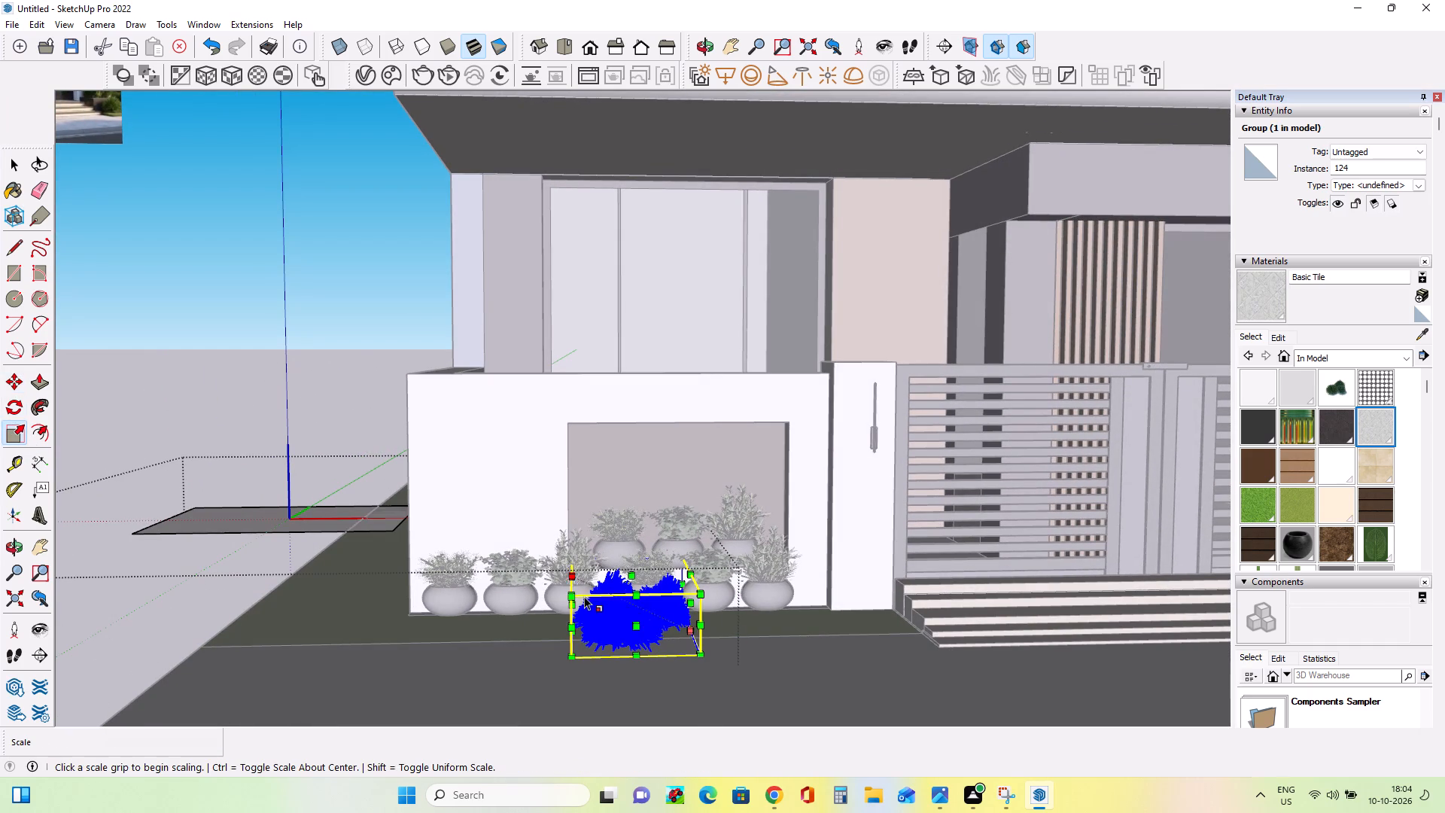
left_click(570, 593)
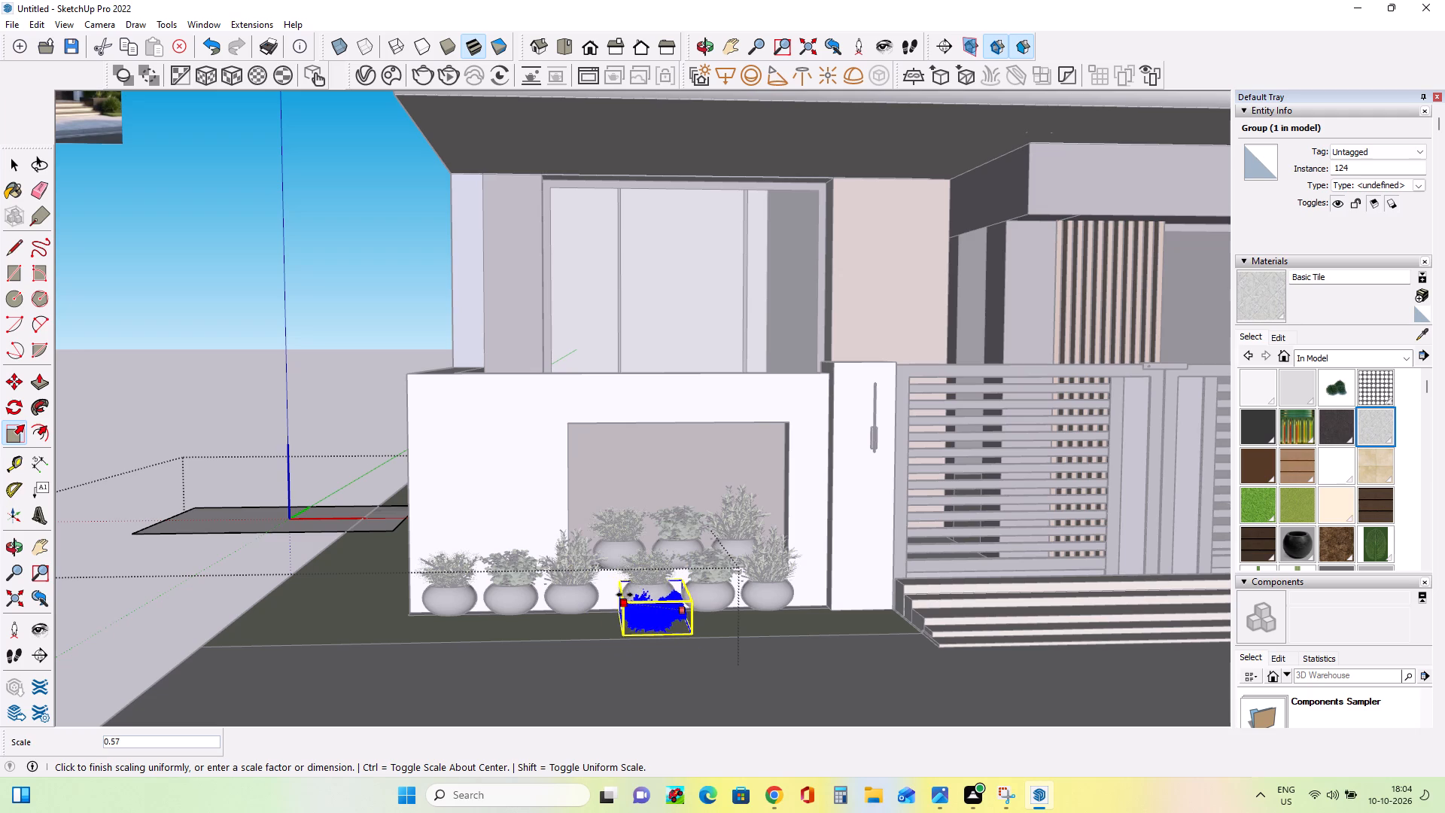
left_click(624, 595)
scroll(704, 647, "up", 1)
middle_click_drag(704, 647, 682, 612)
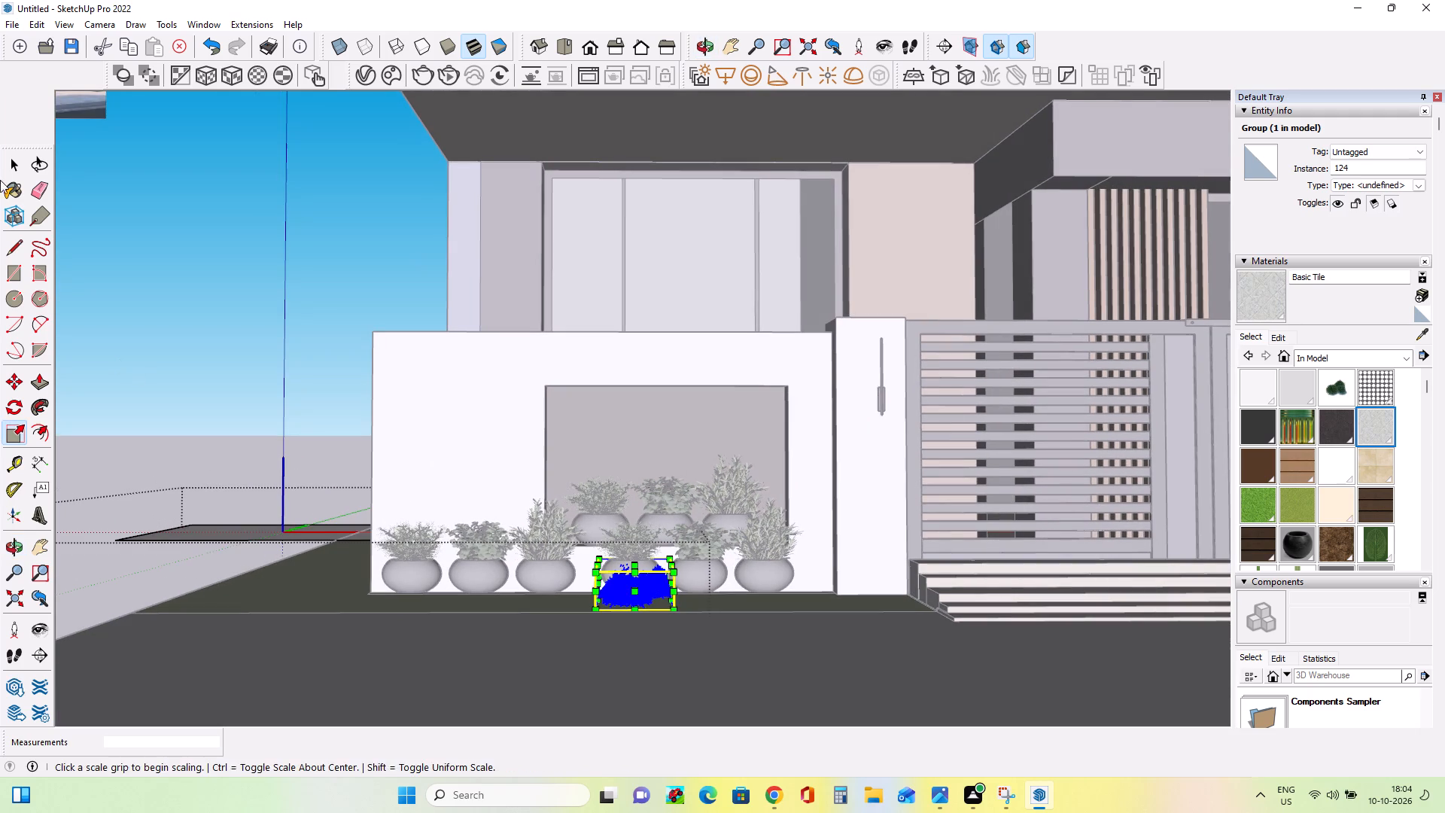
left_click(19, 163)
left_click(169, 288)
middle_click_drag(440, 534, 532, 686)
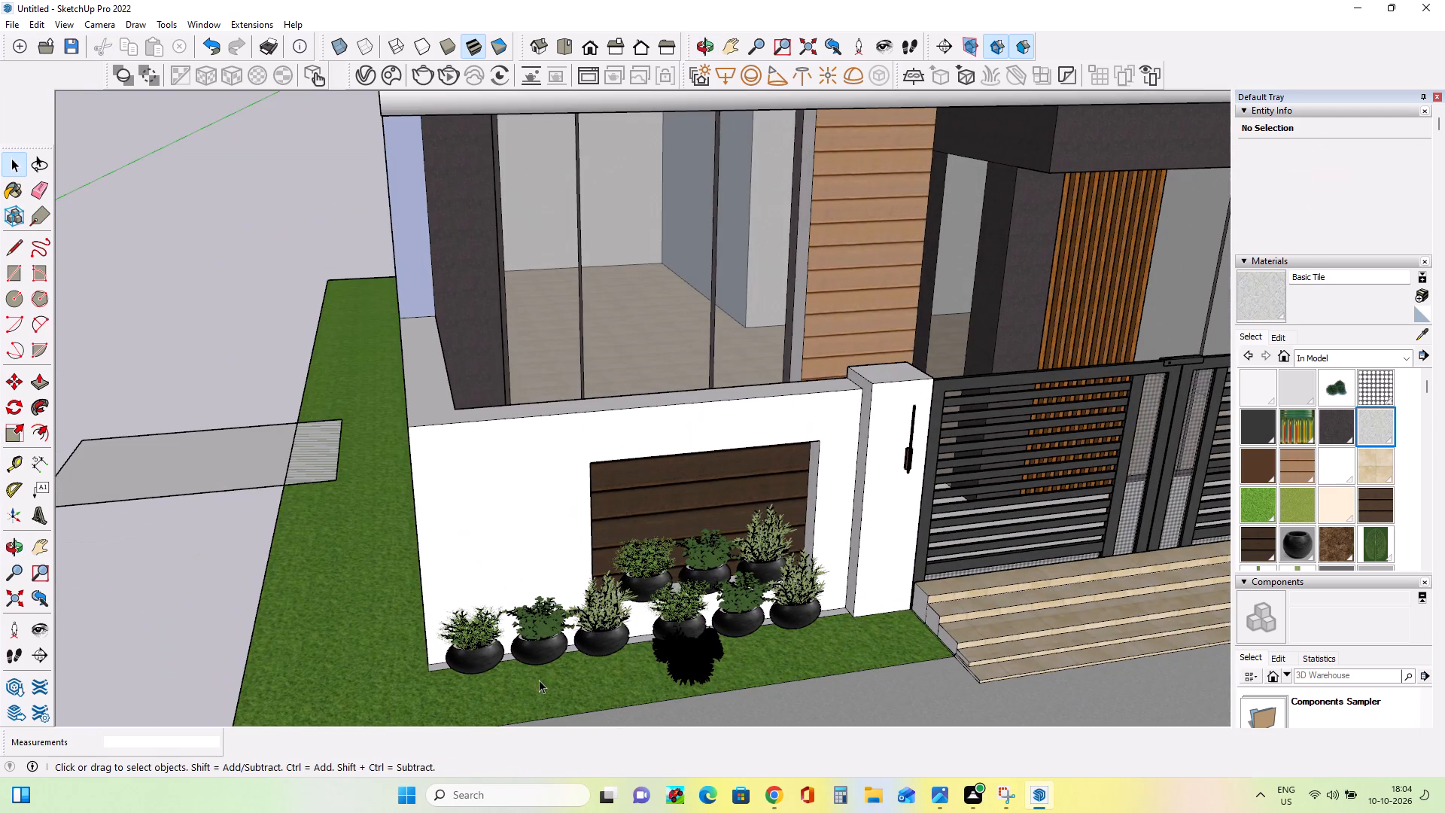
middle_click_drag(668, 690, 612, 550)
Reopen the Grass+3 component, delete its leftover flat ground face beside the lawn, and leave the component.
left_click(651, 607)
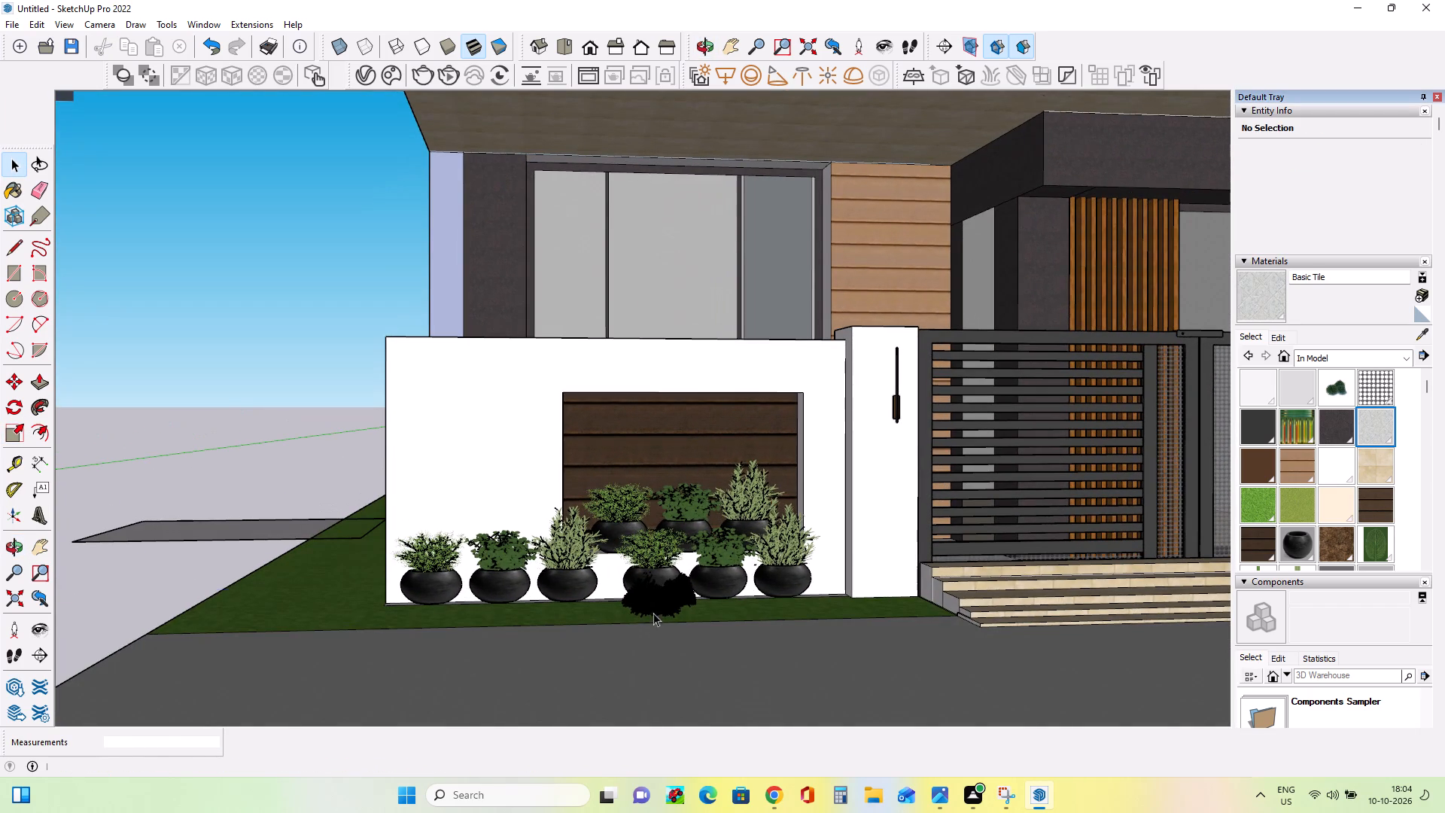
middle_click_drag(708, 632, 722, 673)
left_click(190, 502)
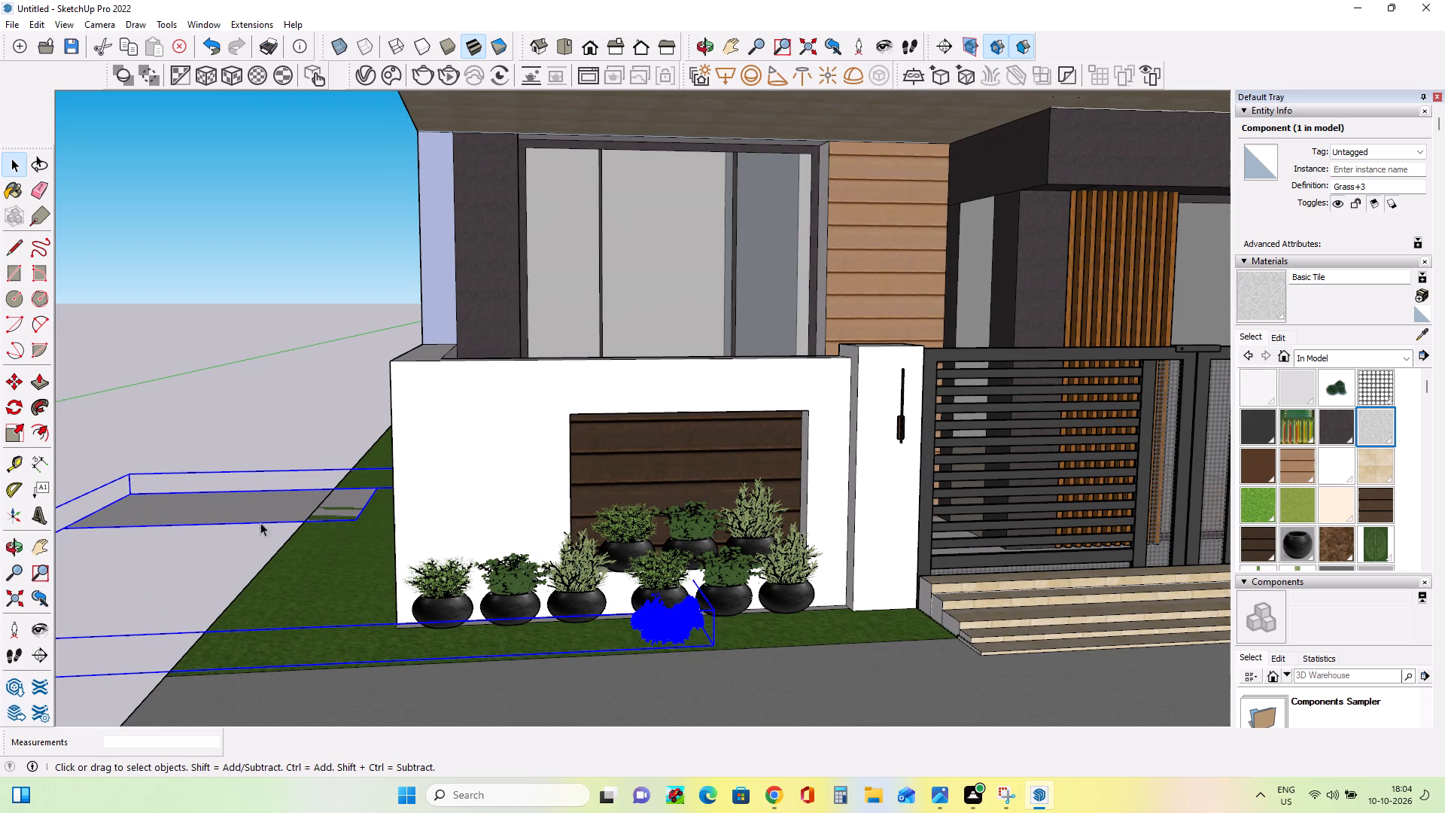
right_click(260, 507)
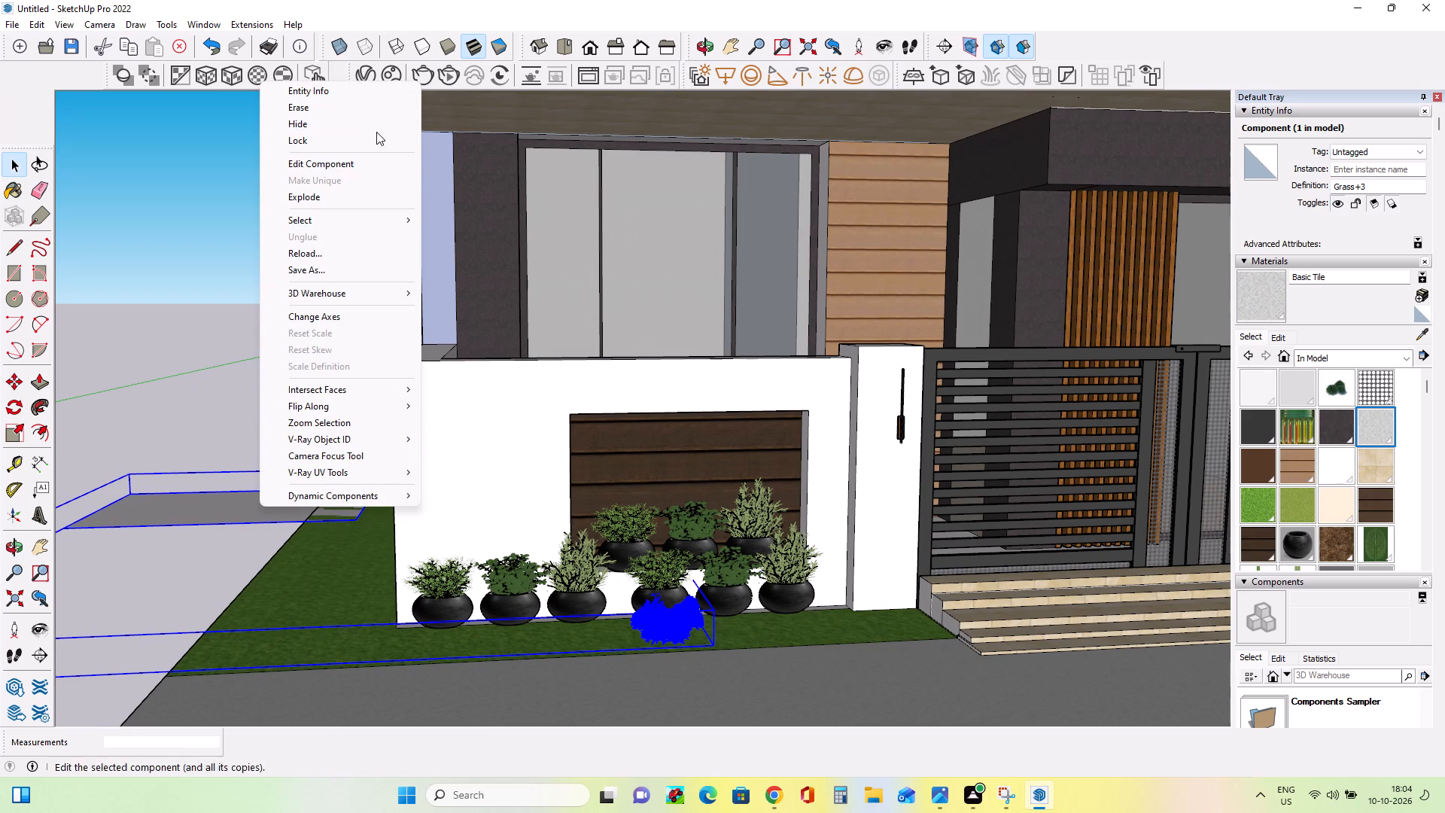
left_click(329, 169)
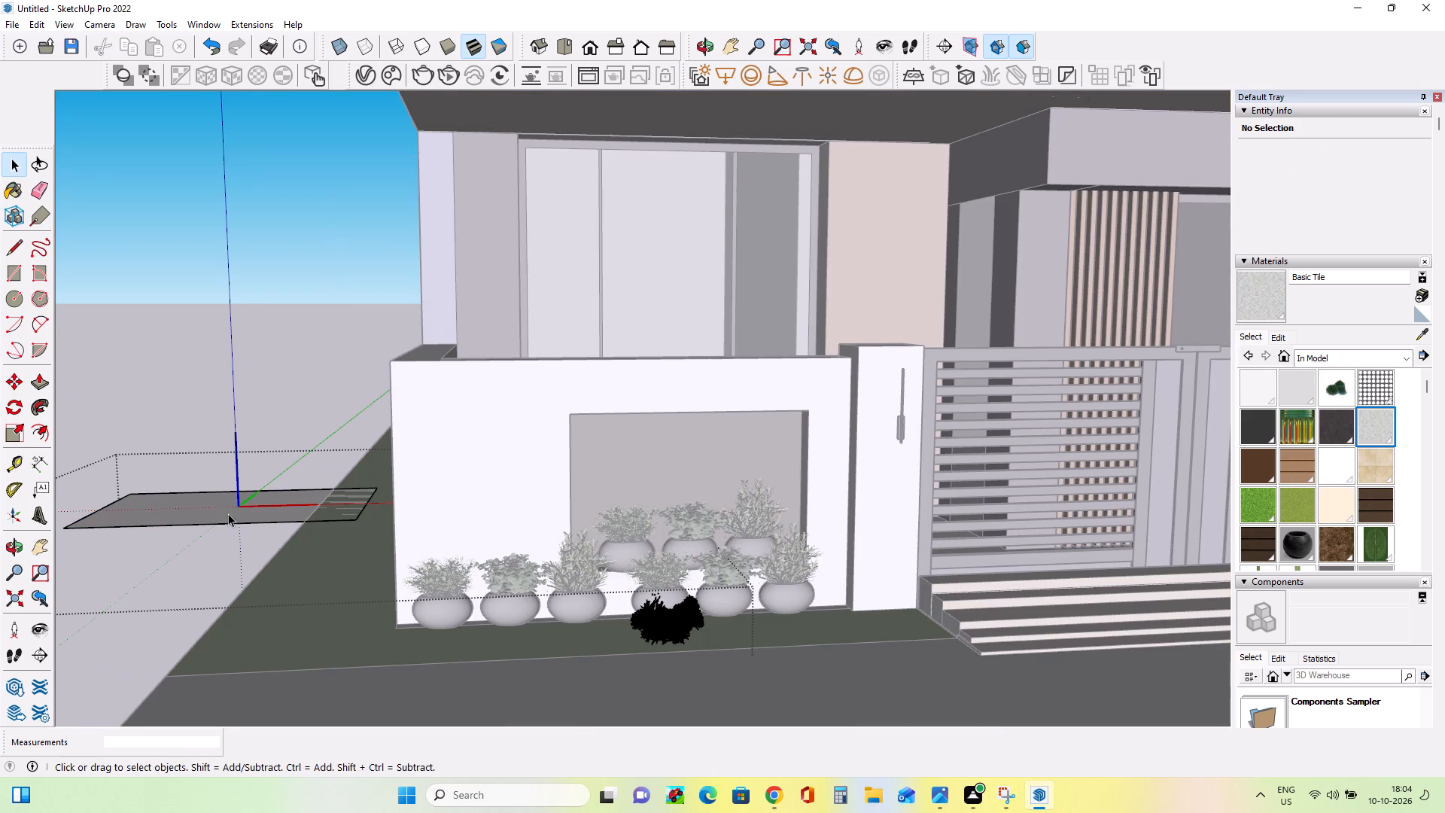
left_click(228, 513)
key("Delete")
scroll(250, 508, "down", 2)
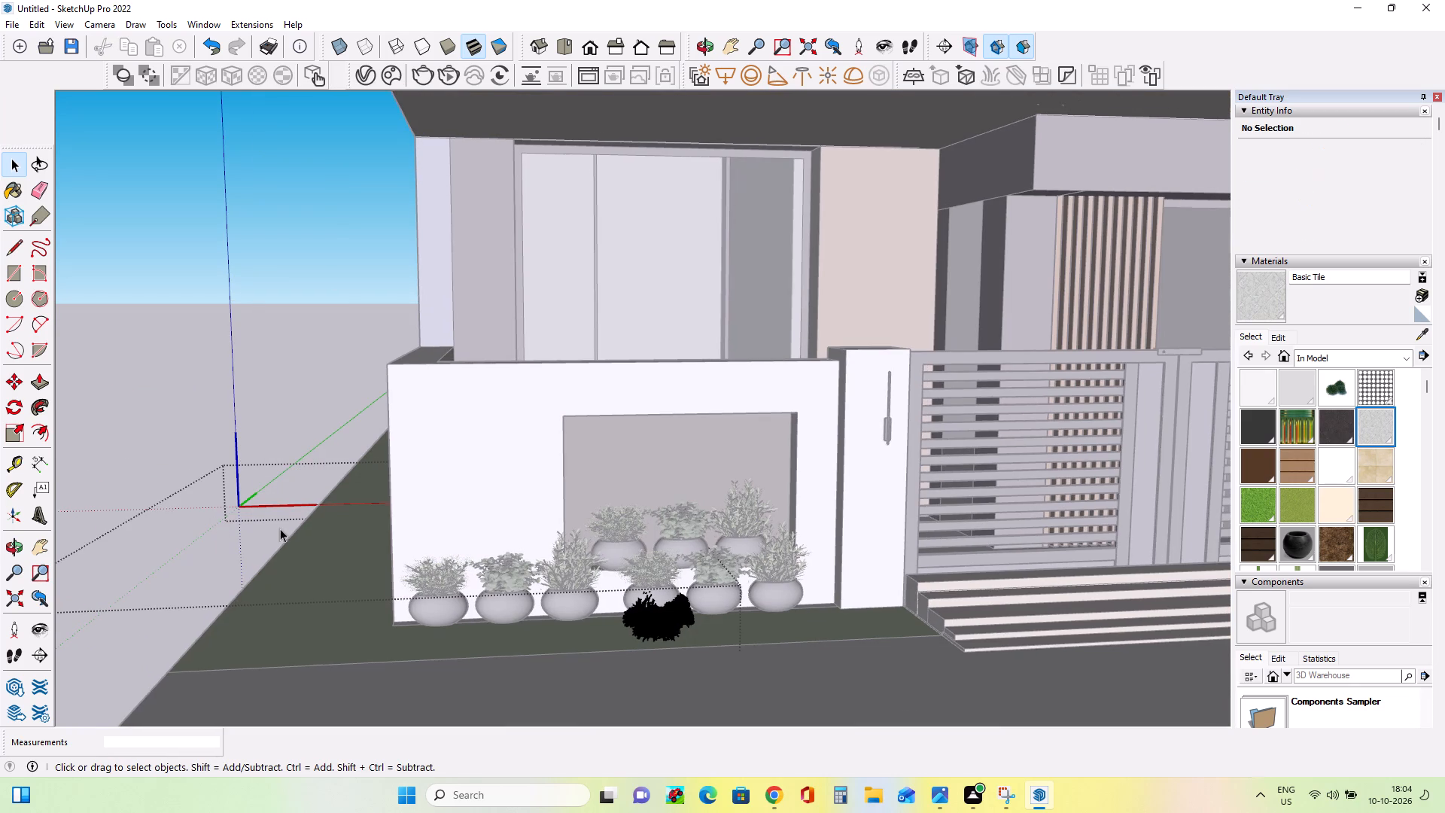
middle_click_drag(504, 586, 495, 622)
left_click(650, 641)
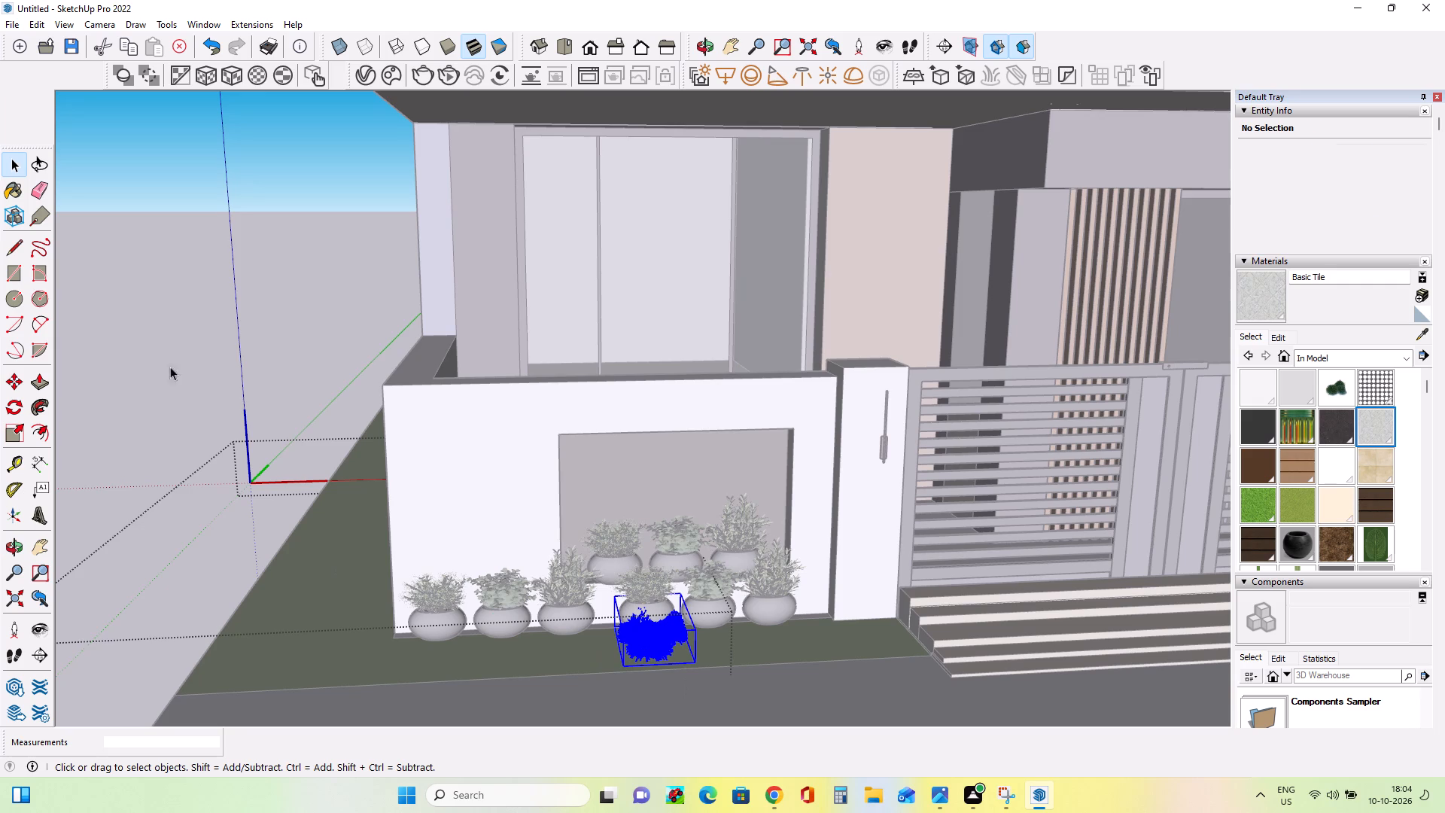
double_click(136, 348)
Stretch the Grass+3 component's height along the blue axis by a factor of about 1.77.
middle_click_drag(713, 626, 604, 520)
middle_click_drag(591, 595, 717, 708)
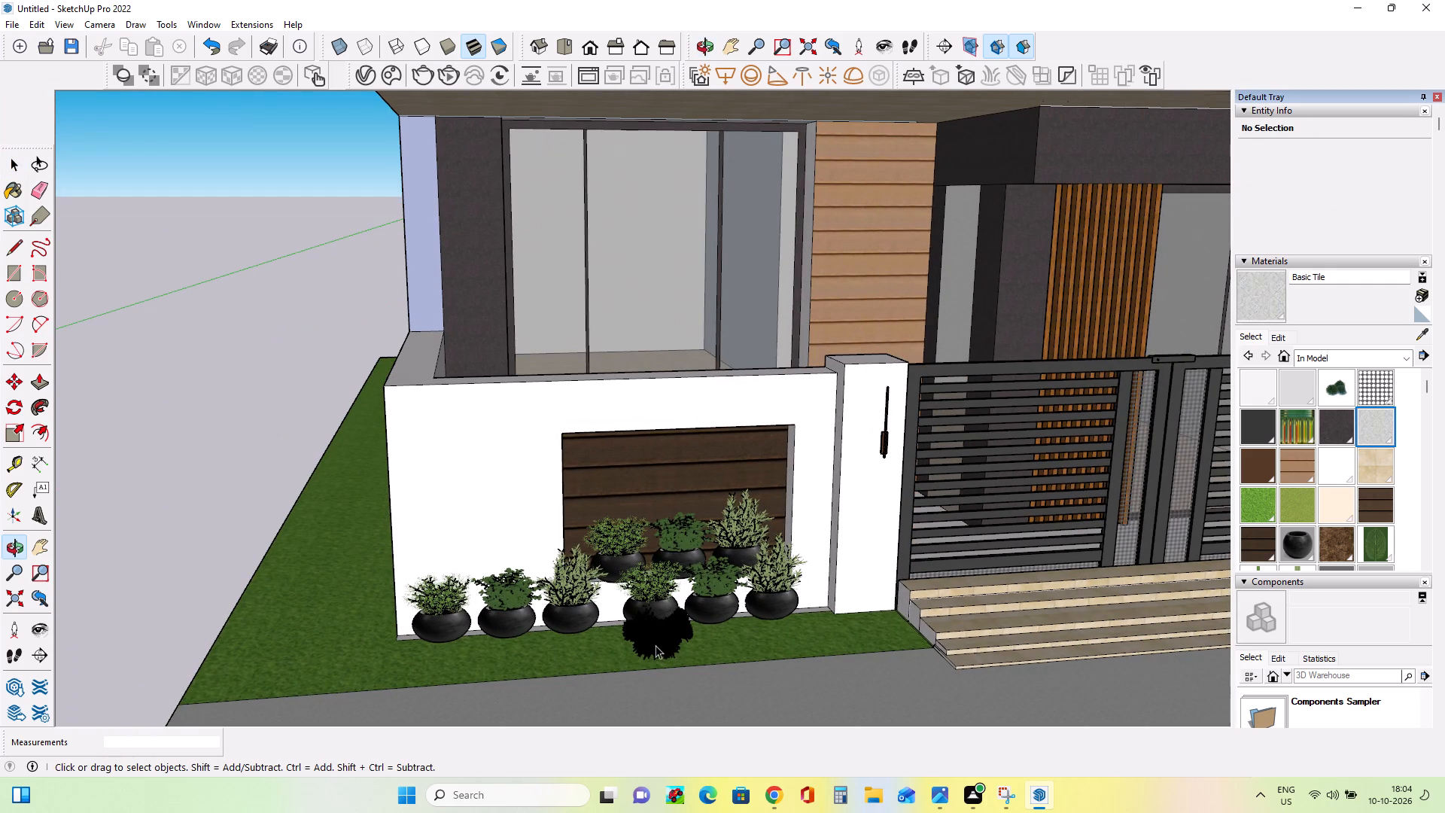
left_click(656, 645)
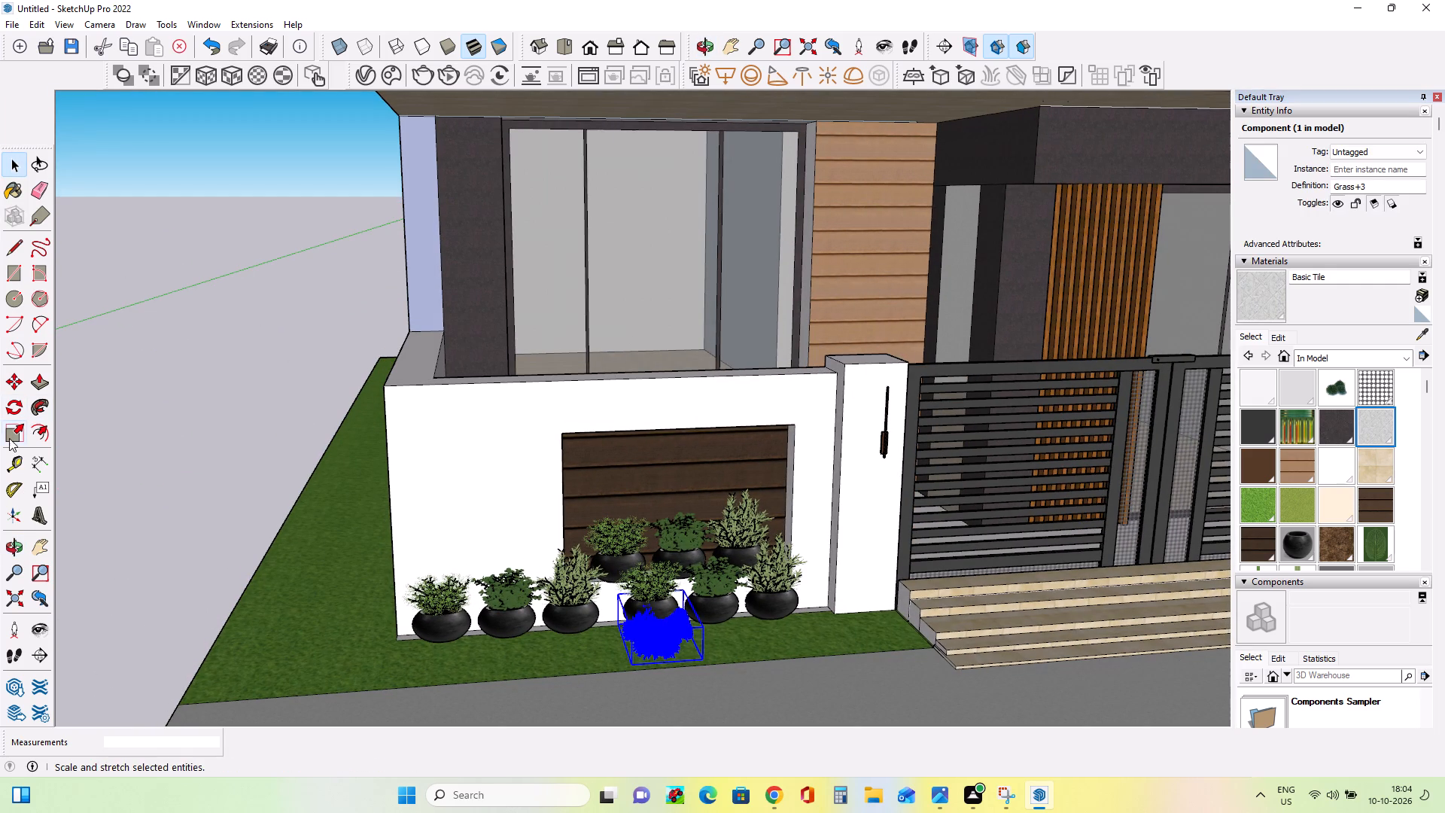
left_click(9, 438)
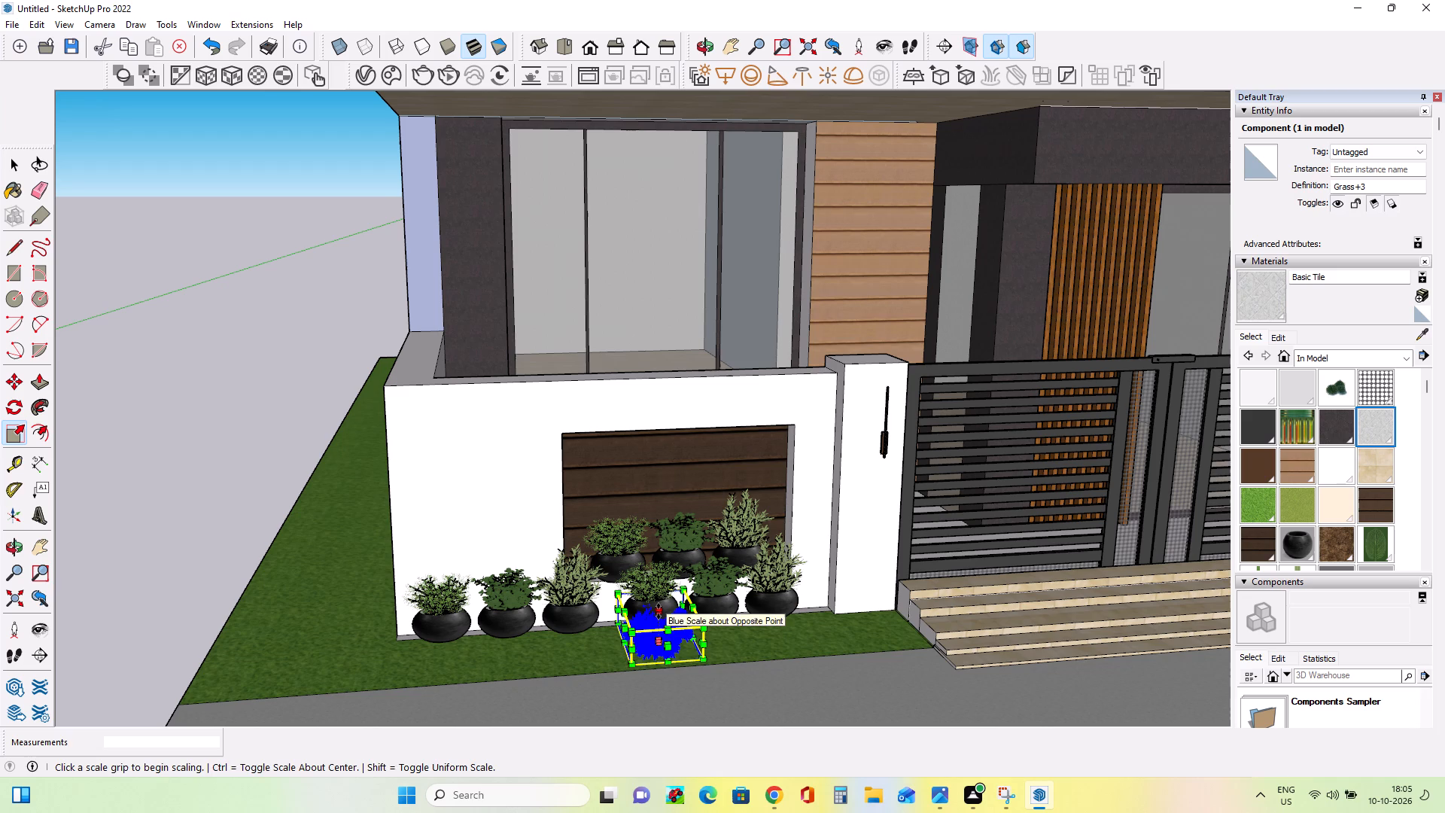
left_click(659, 611)
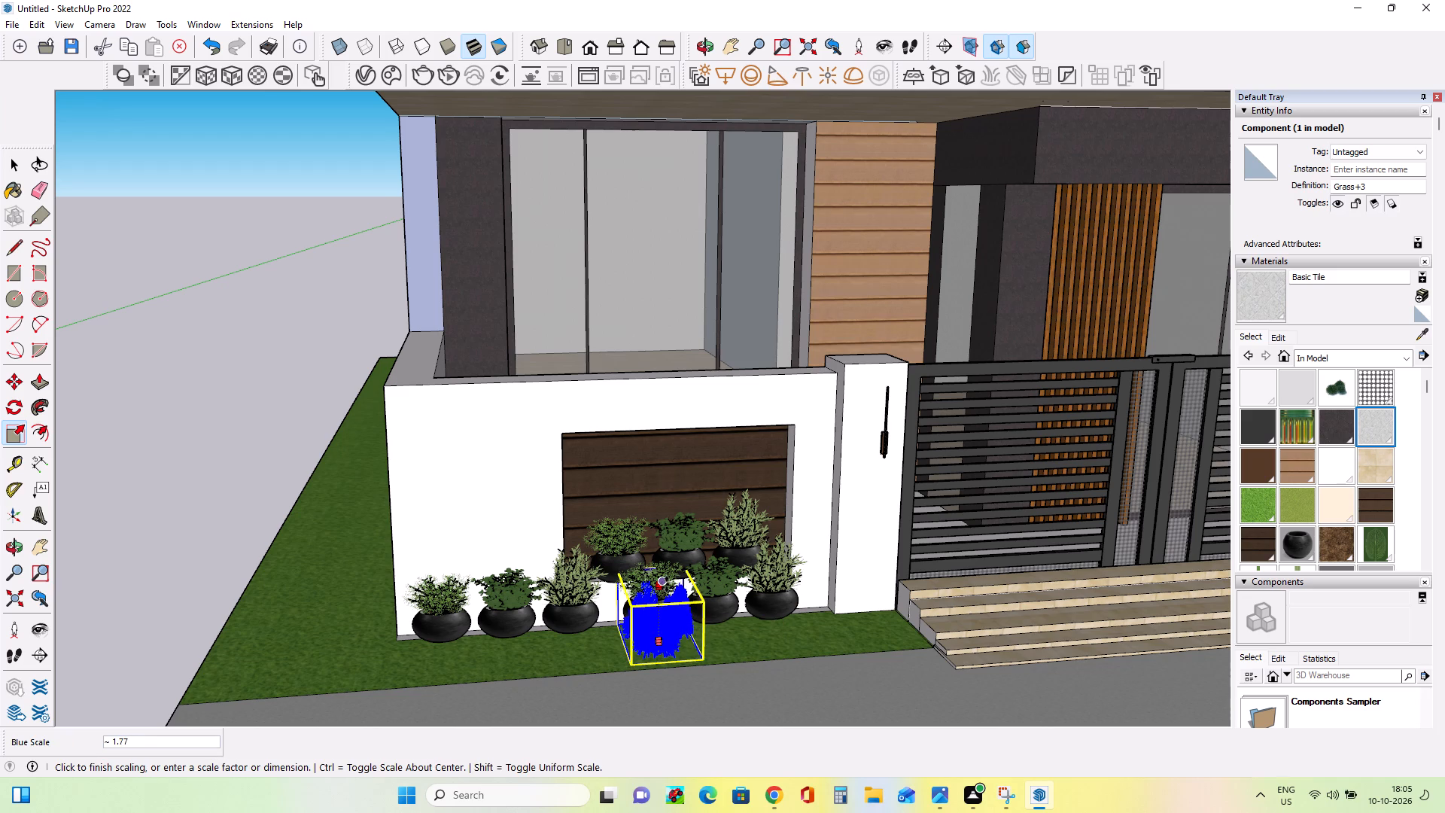
left_click(667, 584)
middle_click_drag(815, 674, 768, 618)
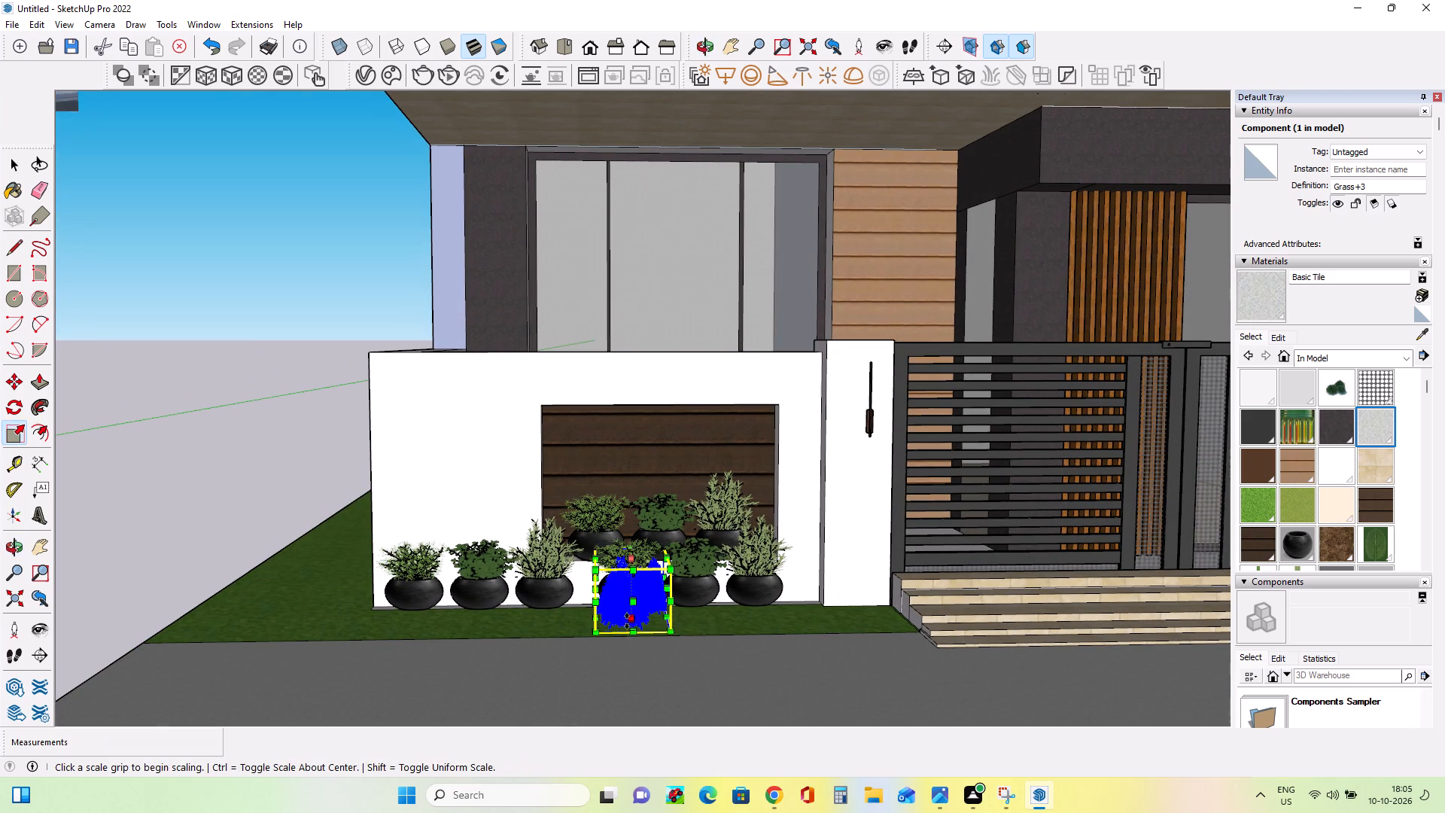
left_click(14, 166)
left_click(178, 381)
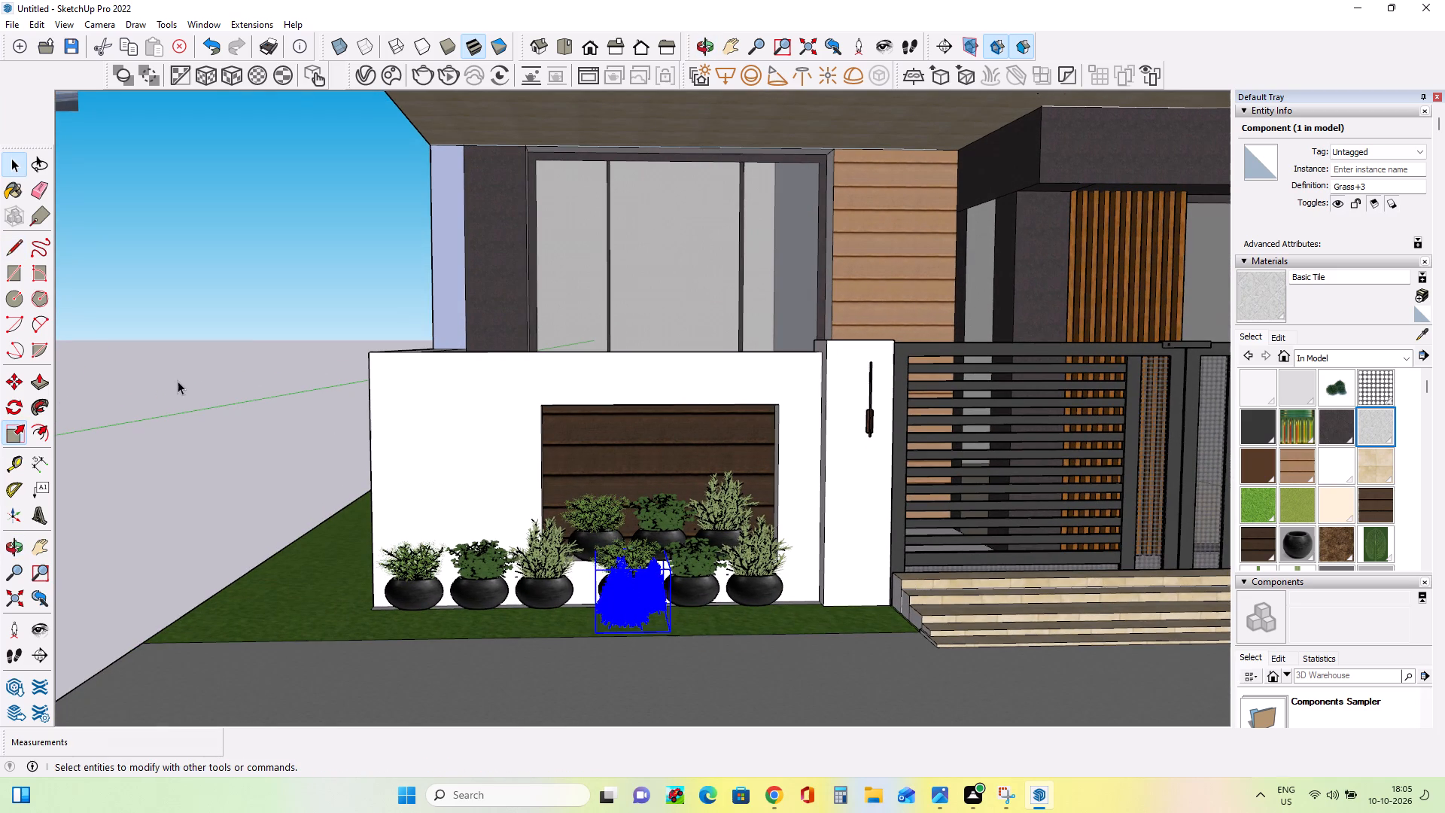
Import the Group_7 model from the Downloads folder.
middle_click_drag(356, 506, 414, 520)
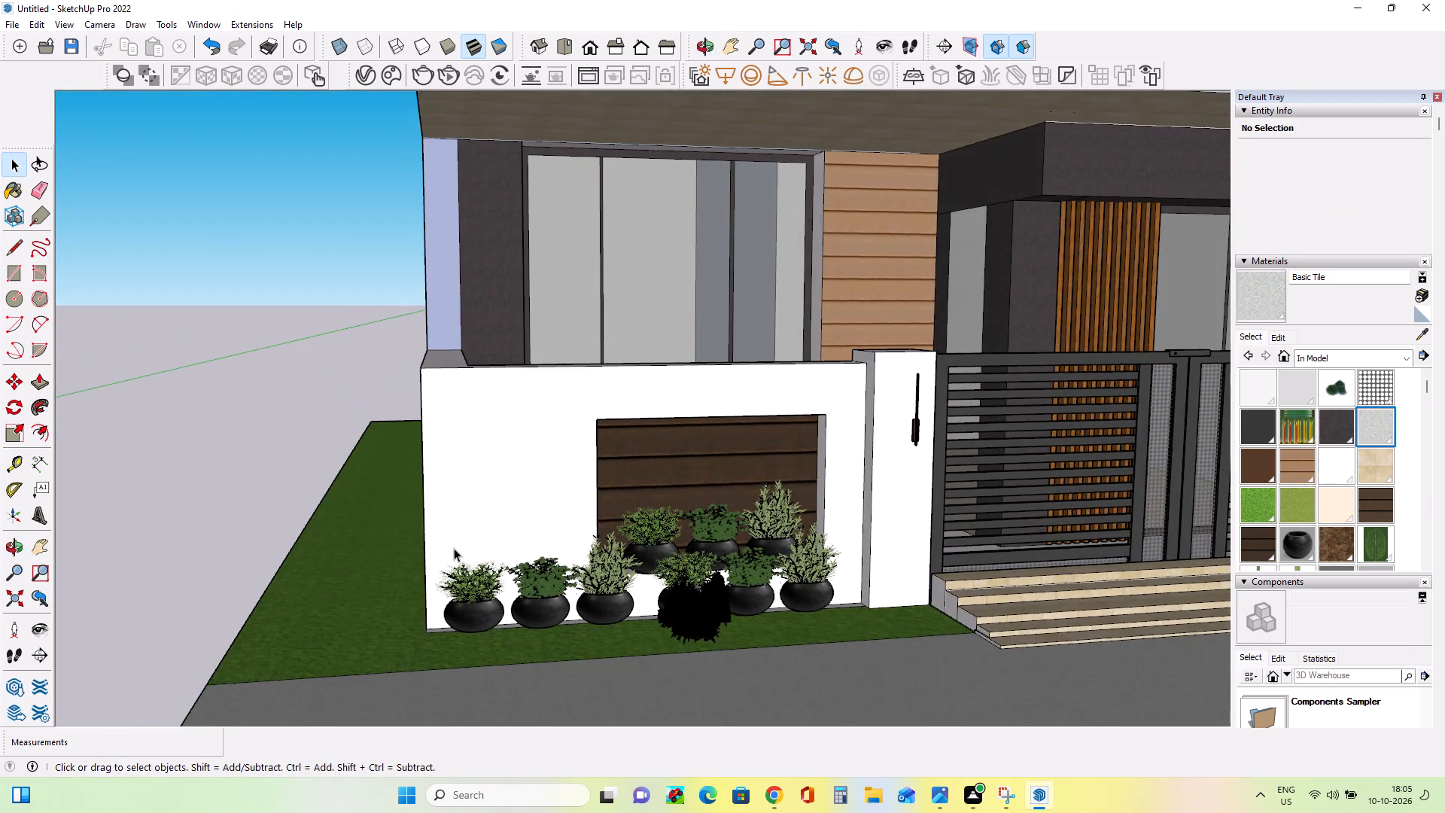
scroll(454, 548, "down", 2)
middle_click_drag(628, 609, 625, 617)
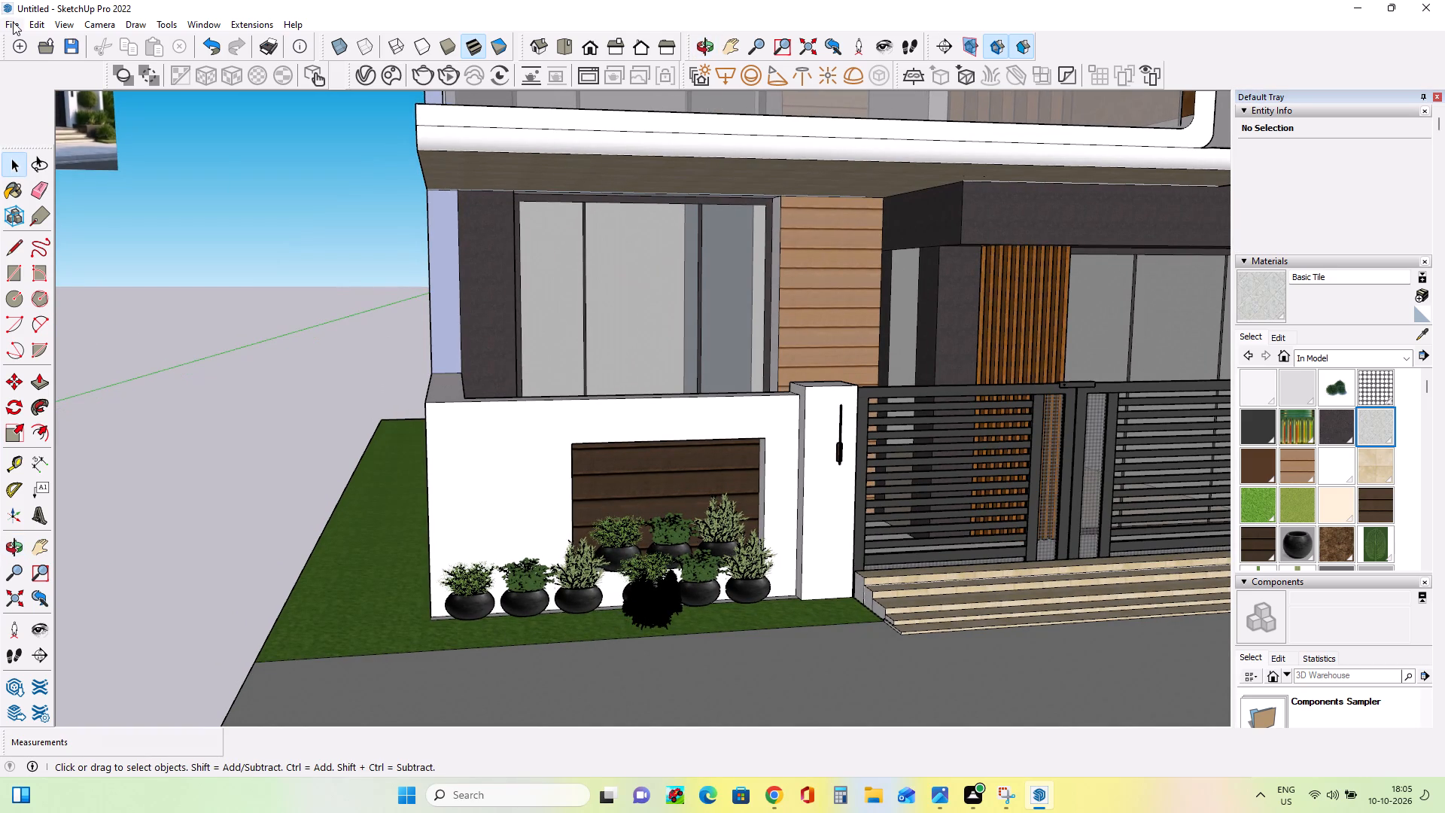
left_click(13, 22)
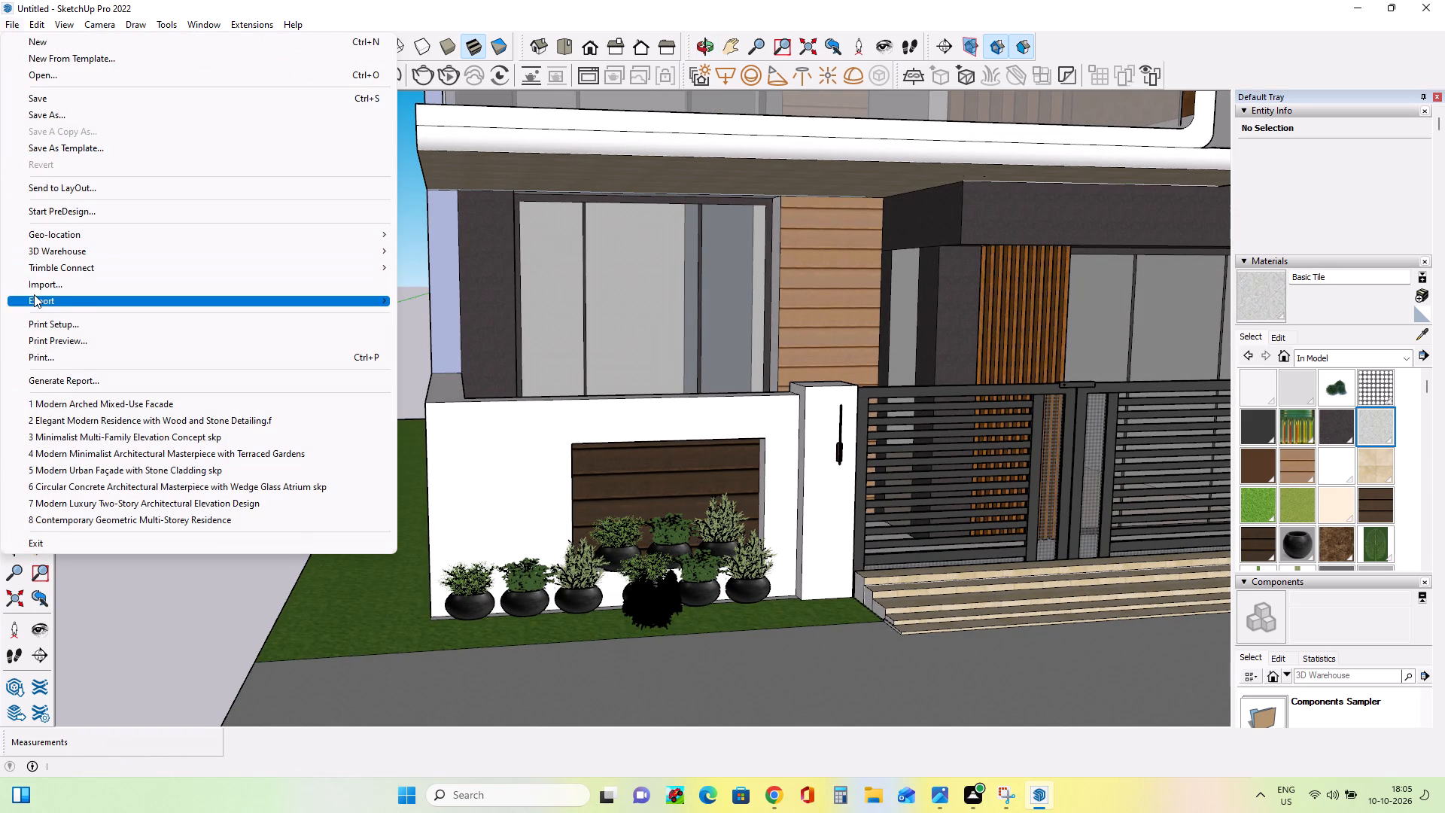
left_click(38, 277)
left_click(640, 397)
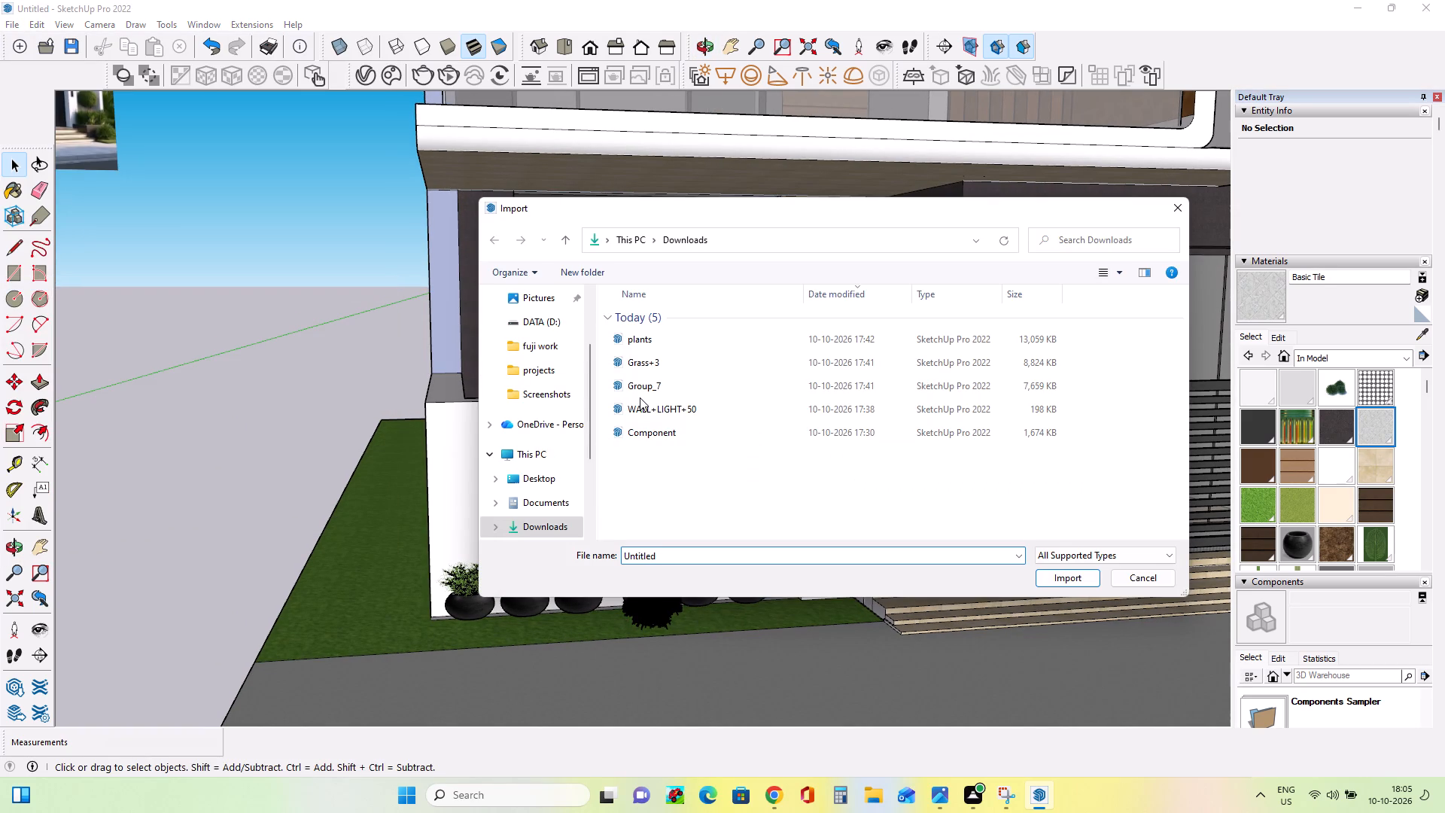
left_click(698, 390)
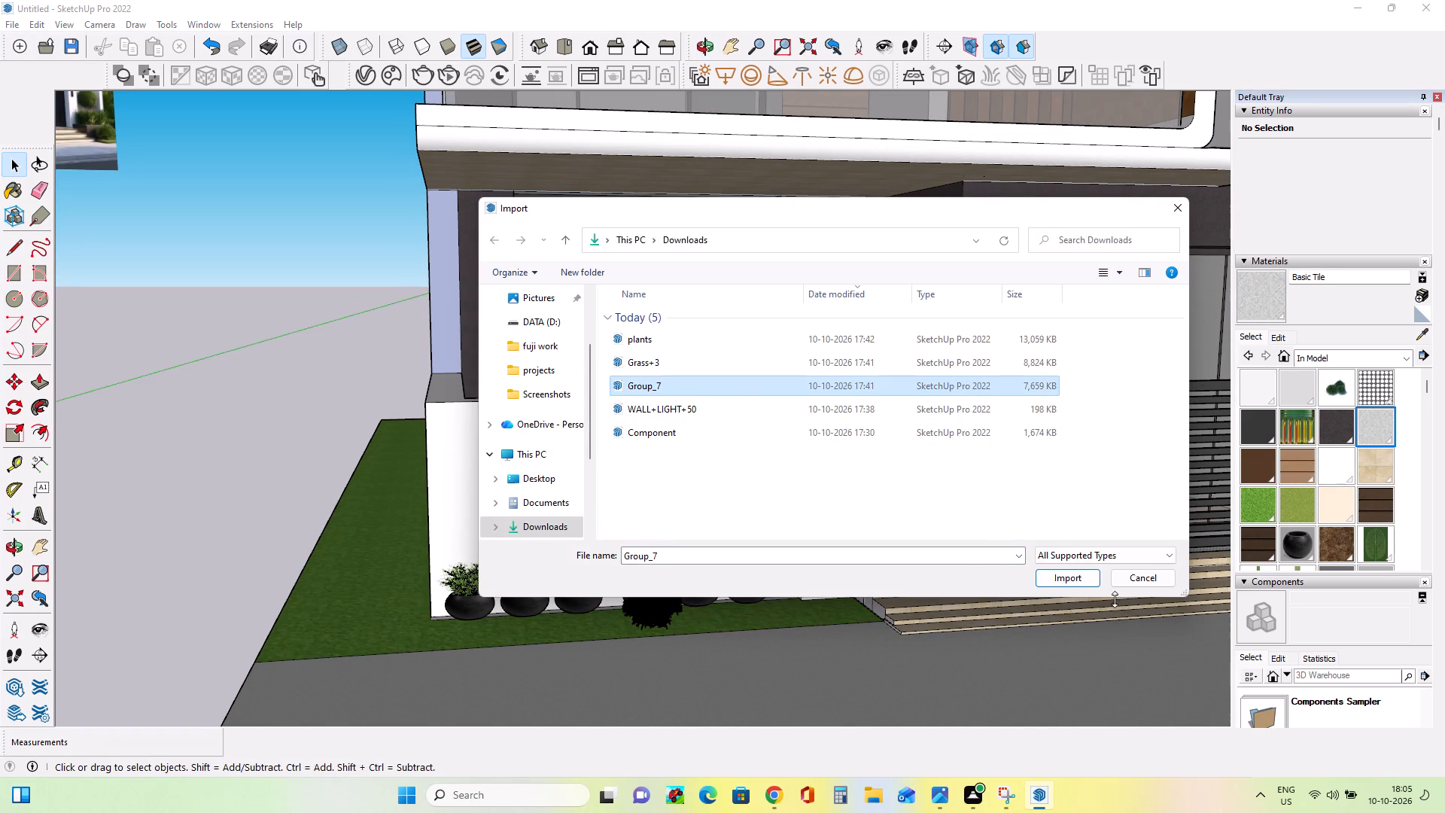
left_click(1084, 580)
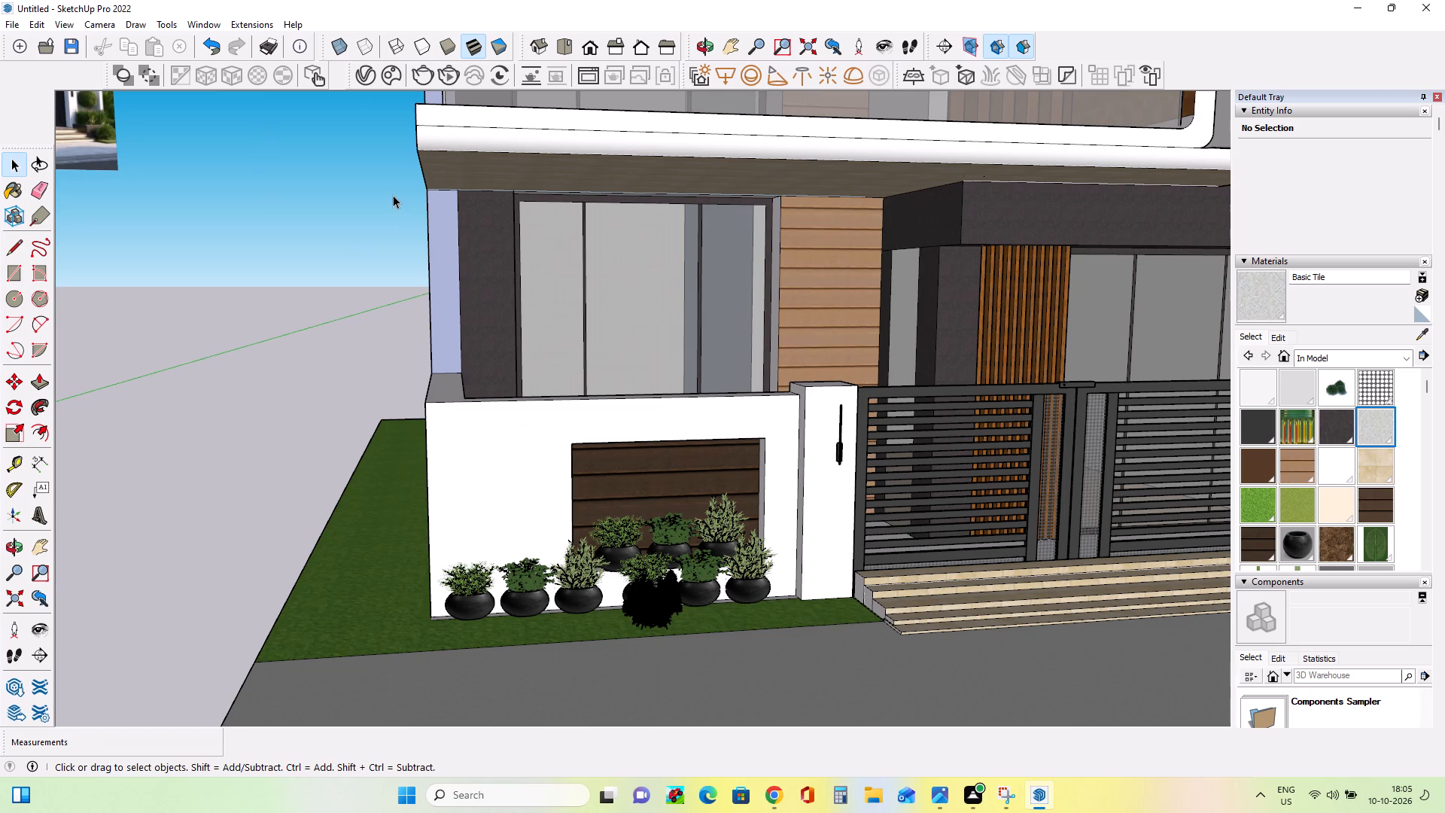
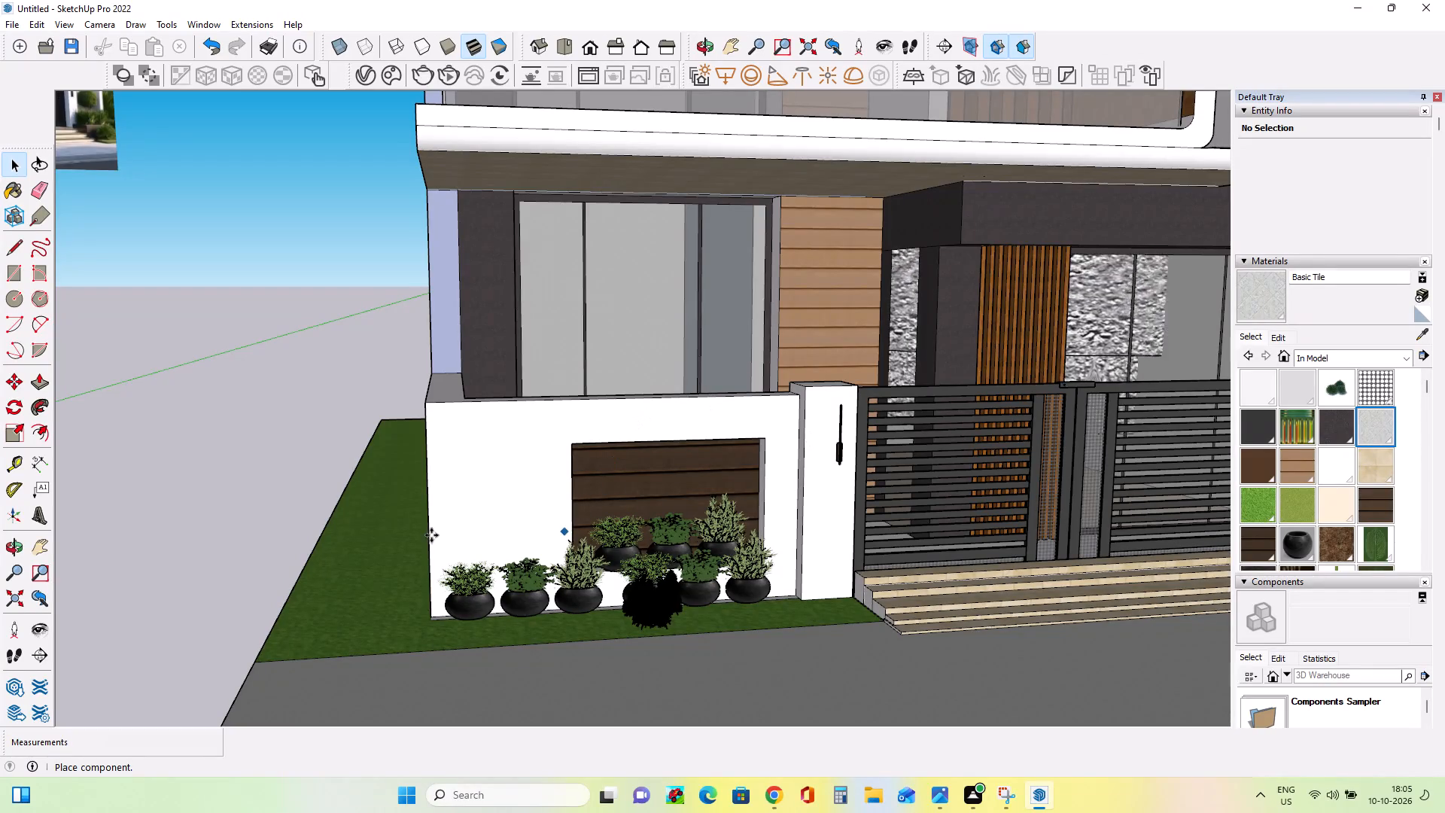
Place the imported potted tree model on the open ground beside the gate end of the house.
scroll(170, 493, "down", 10)
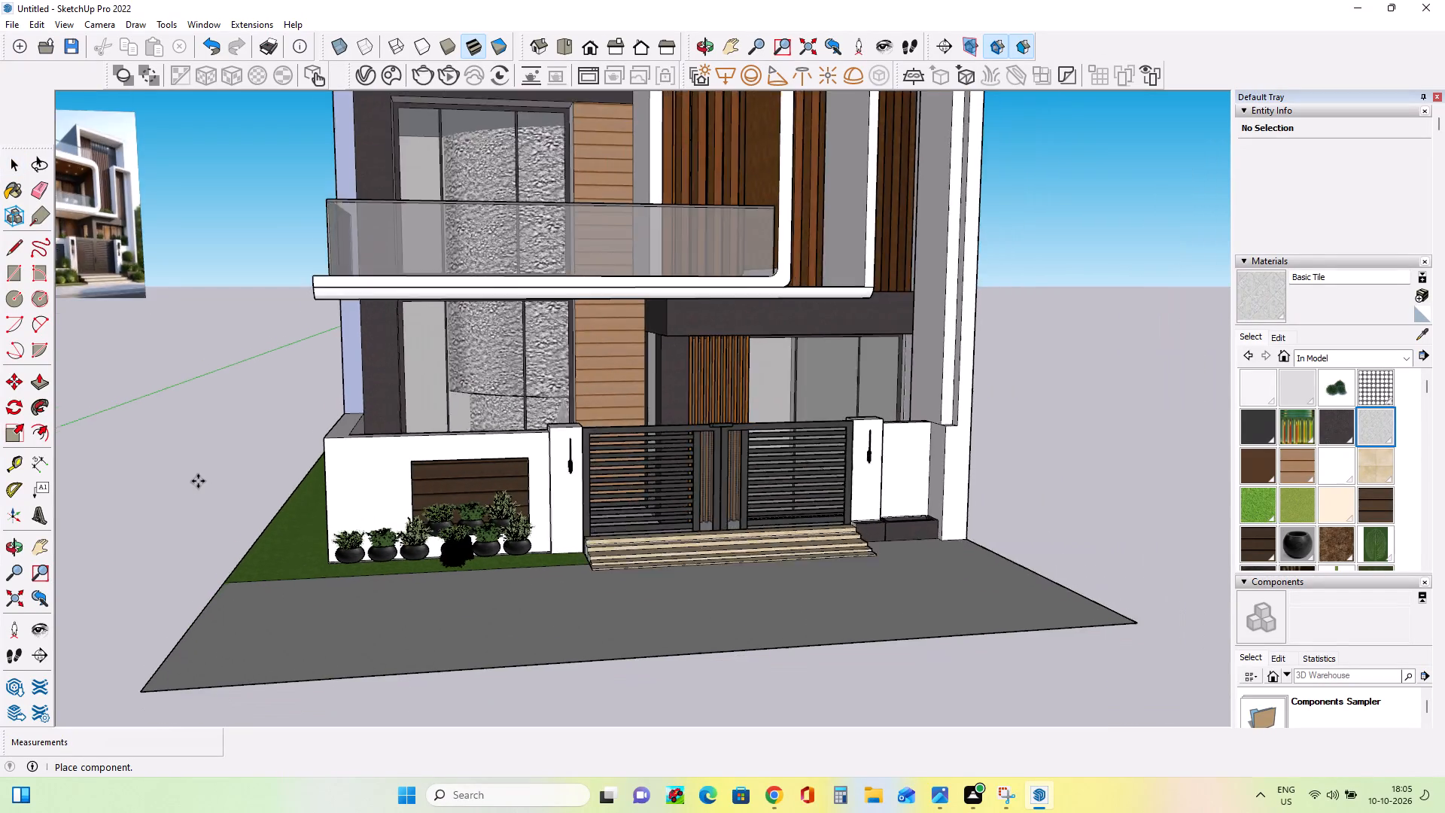
scroll(198, 481, "down", 3)
scroll(939, 499, "down", 8)
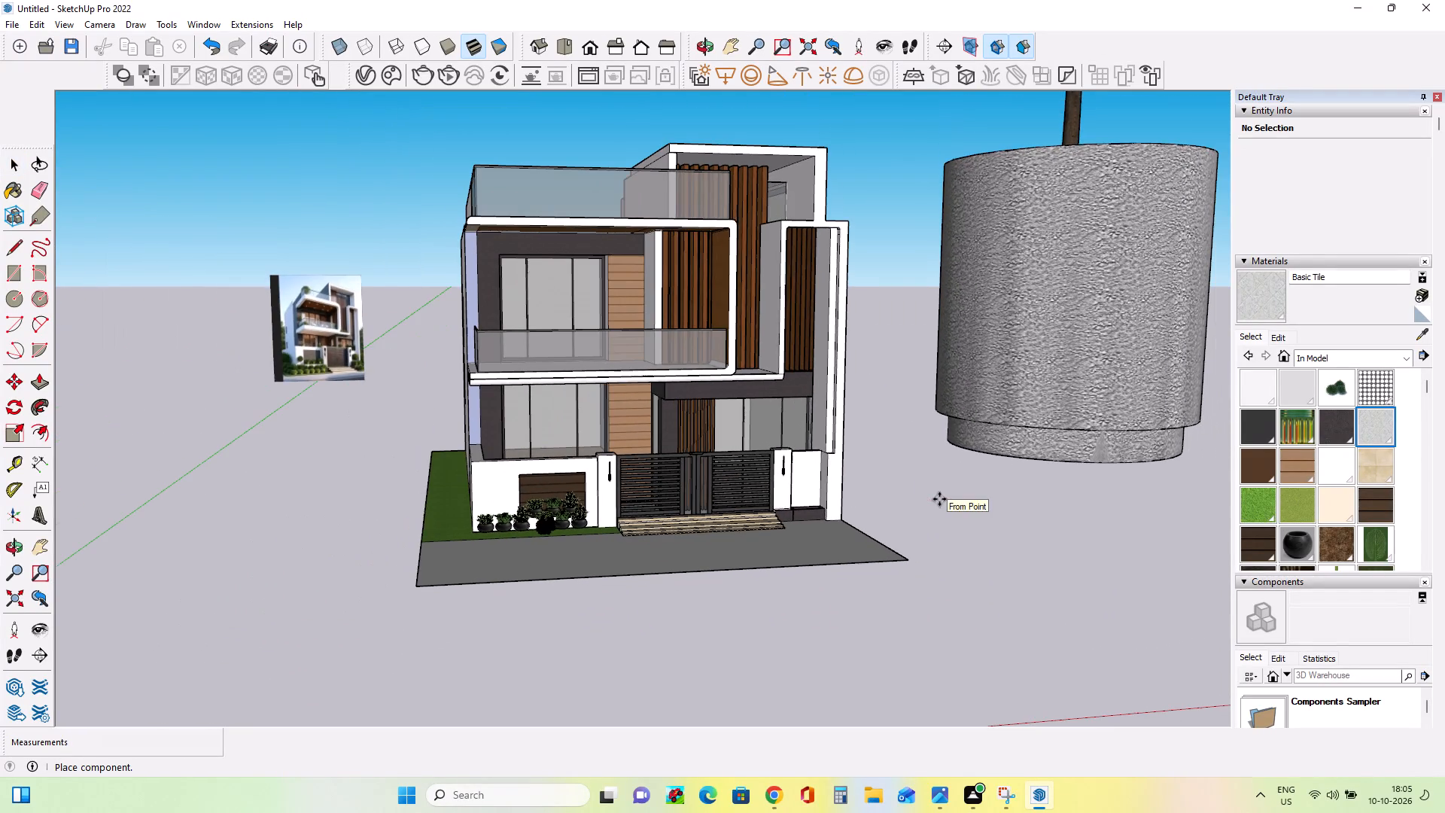
scroll(926, 504, "down", 5)
left_click(926, 504)
Scale the oversized potted tree down uniformly from a top corner by a factor of about 0.13.
scroll(866, 516, "down", 5)
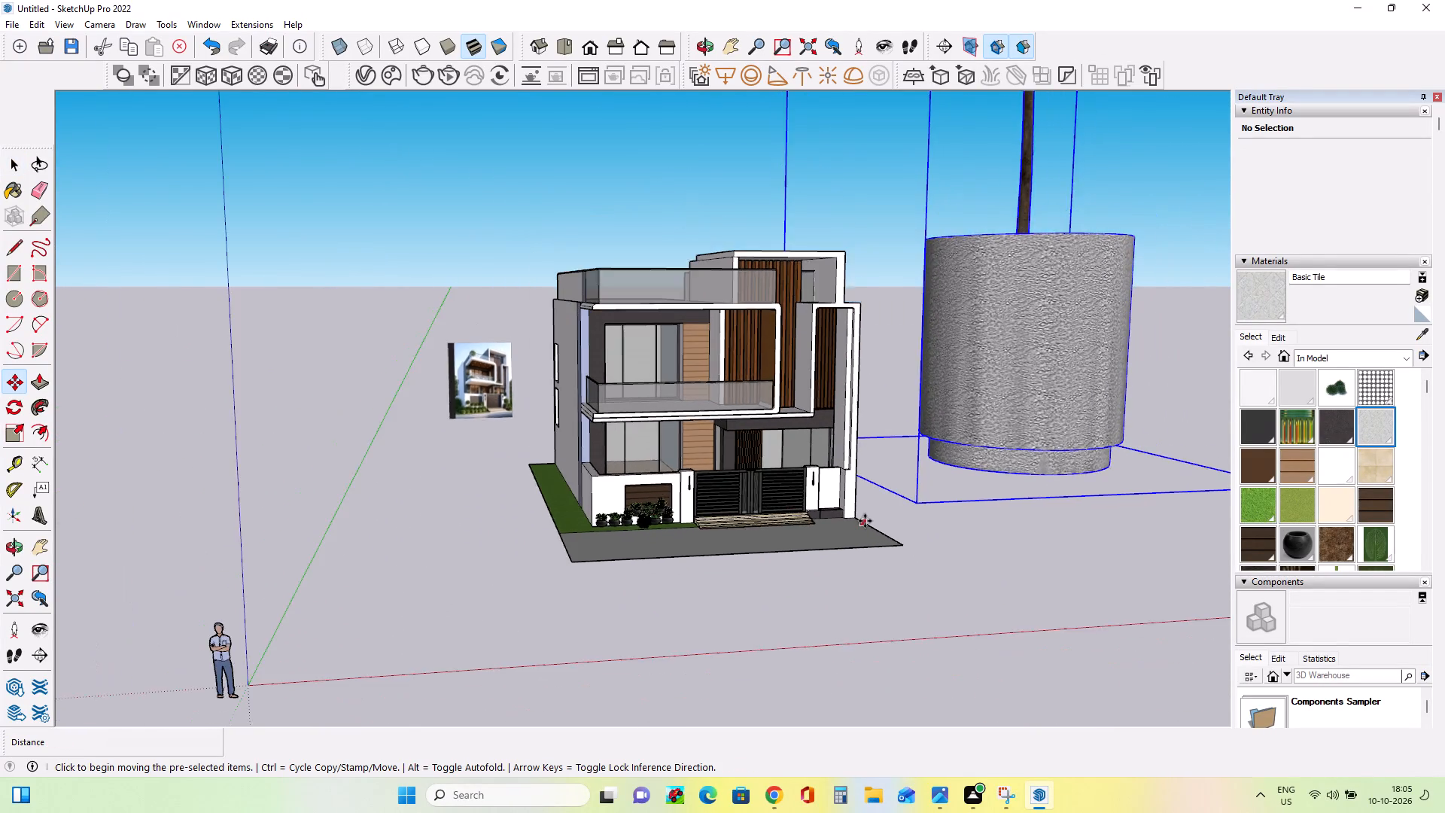
scroll(865, 521, "down", 19)
scroll(865, 521, "down", 4)
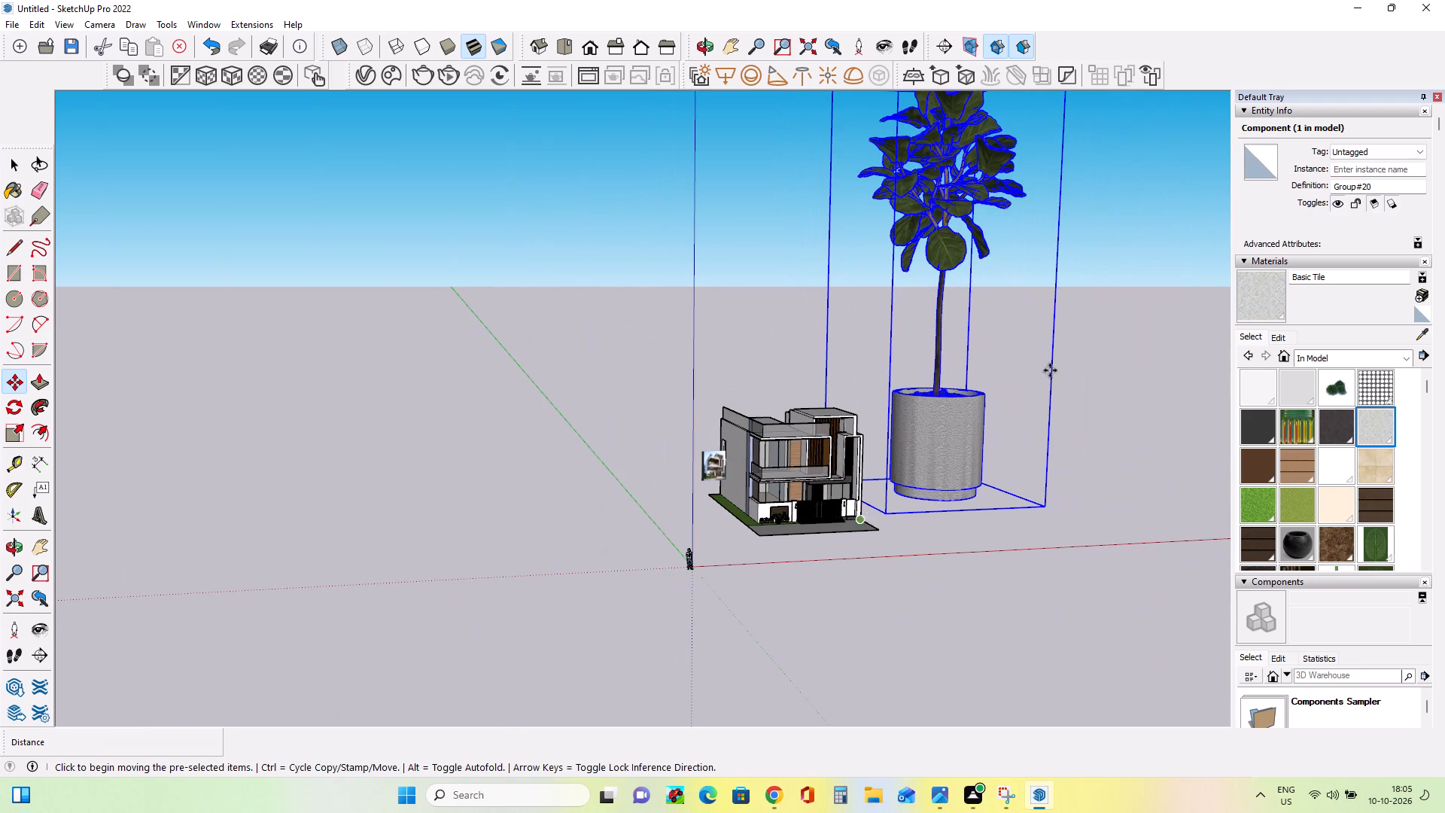
scroll(677, 561, "down", 9)
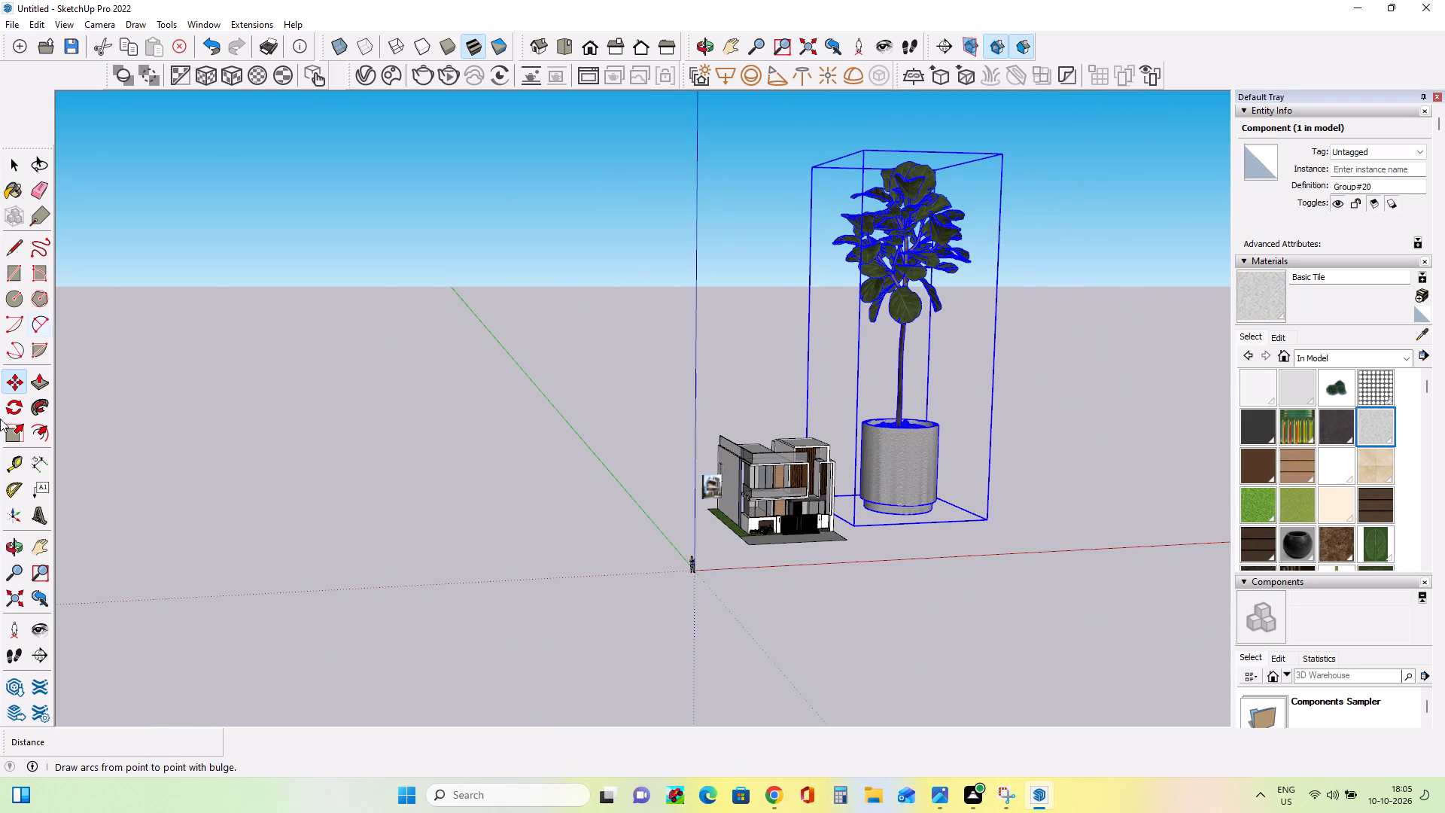
left_click(9, 434)
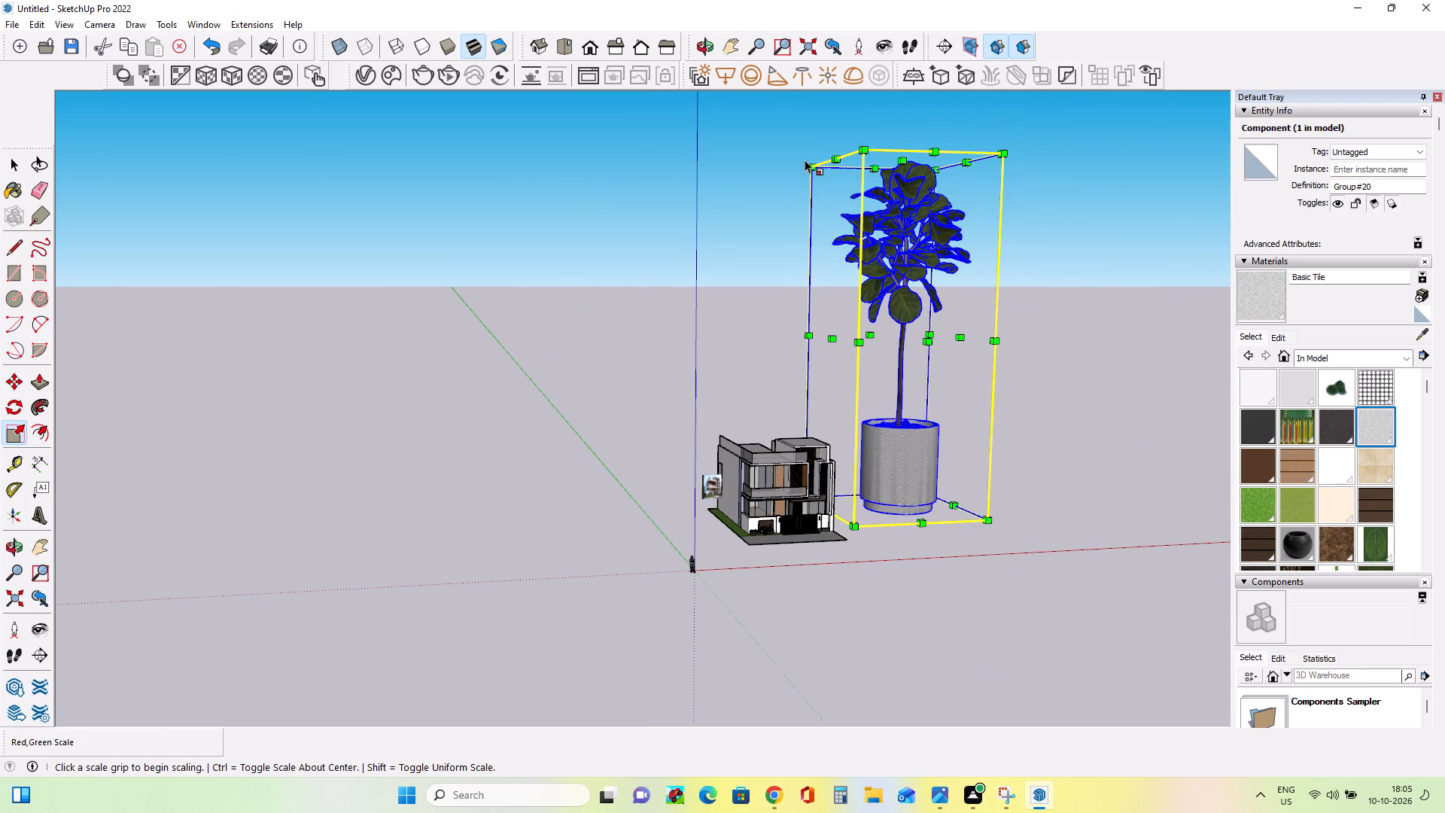
left_click_drag(807, 166, 923, 496)
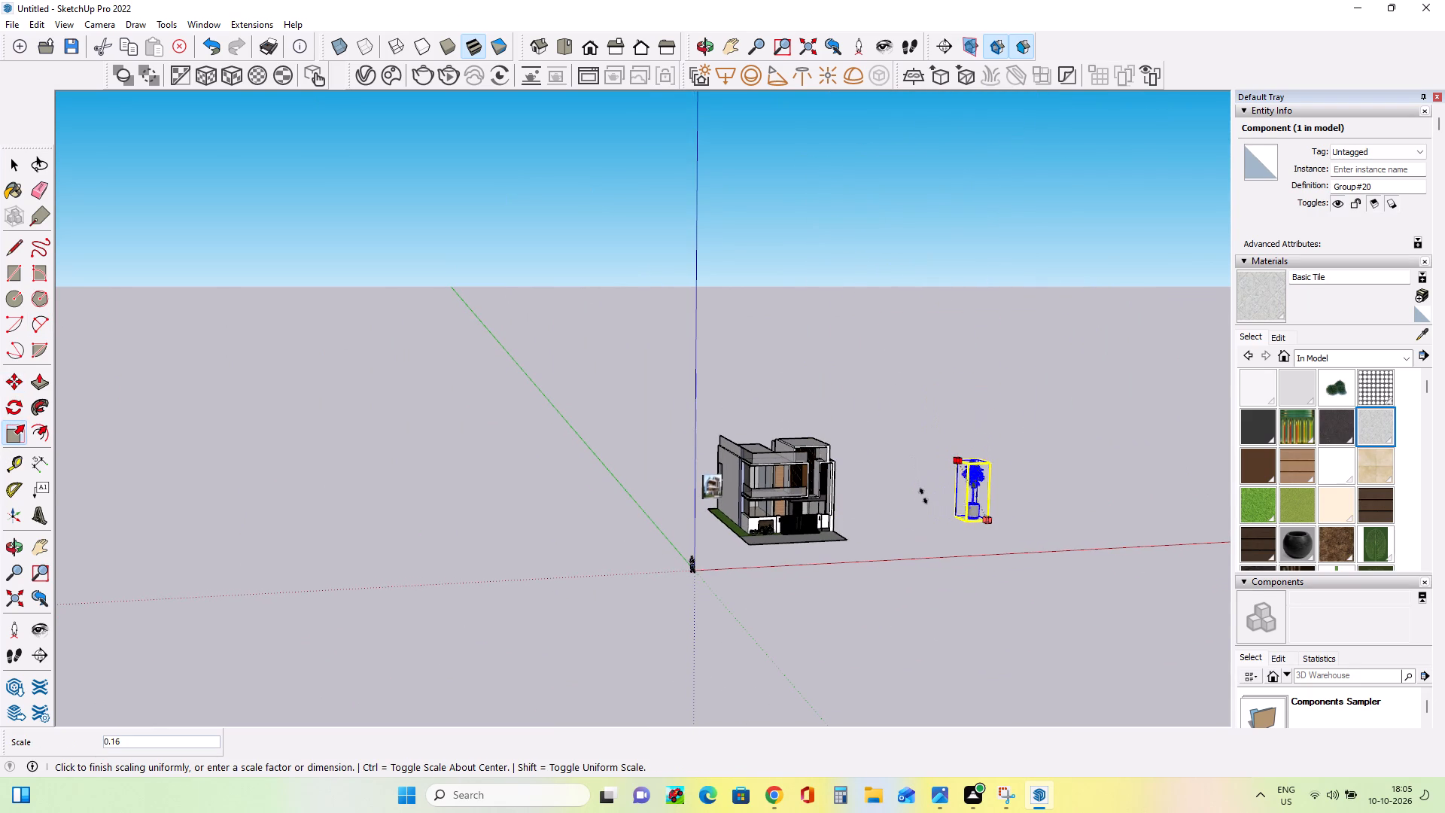
left_click_drag(923, 496, 938, 547)
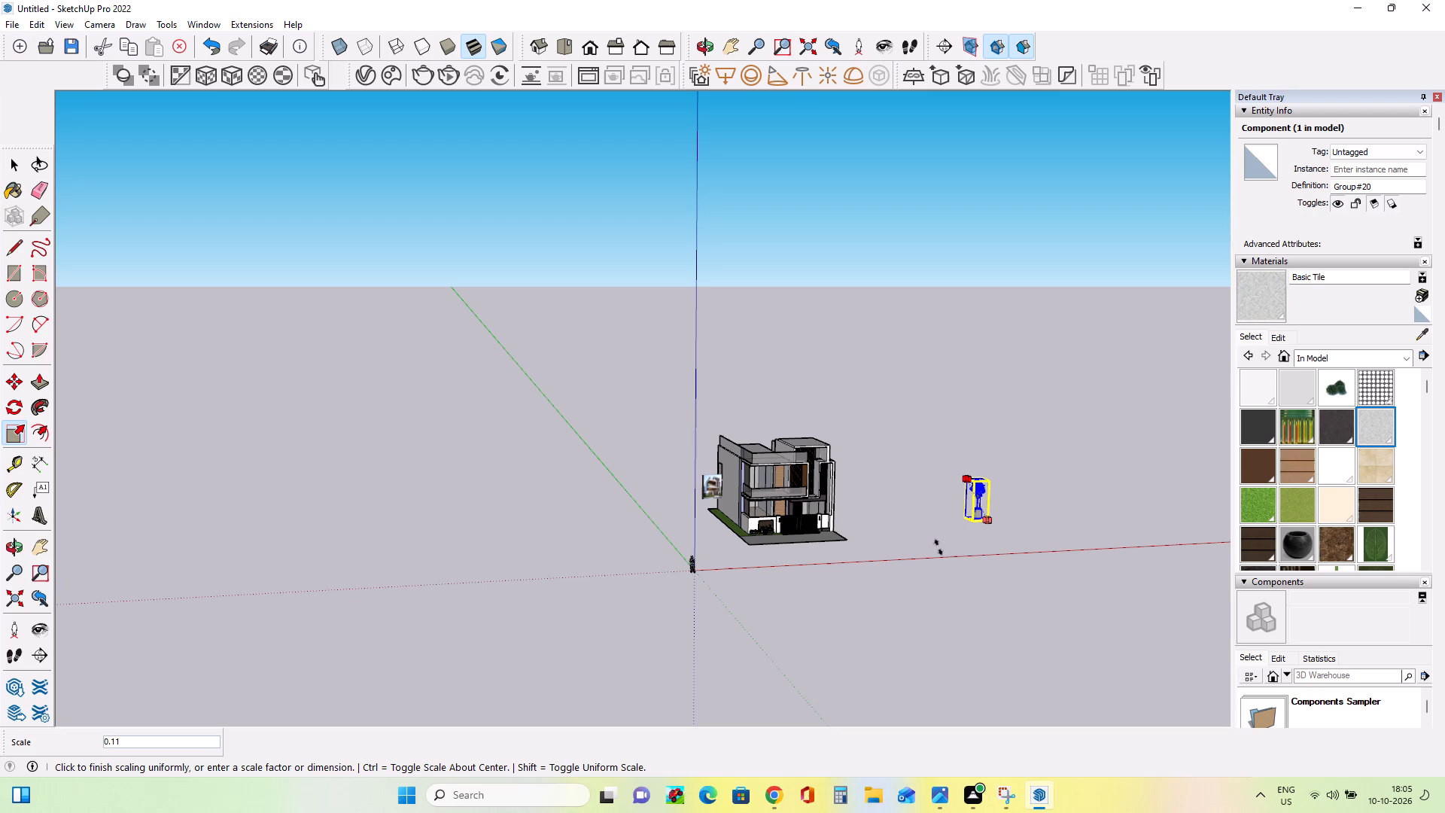
left_click_drag(938, 547, 1000, 495)
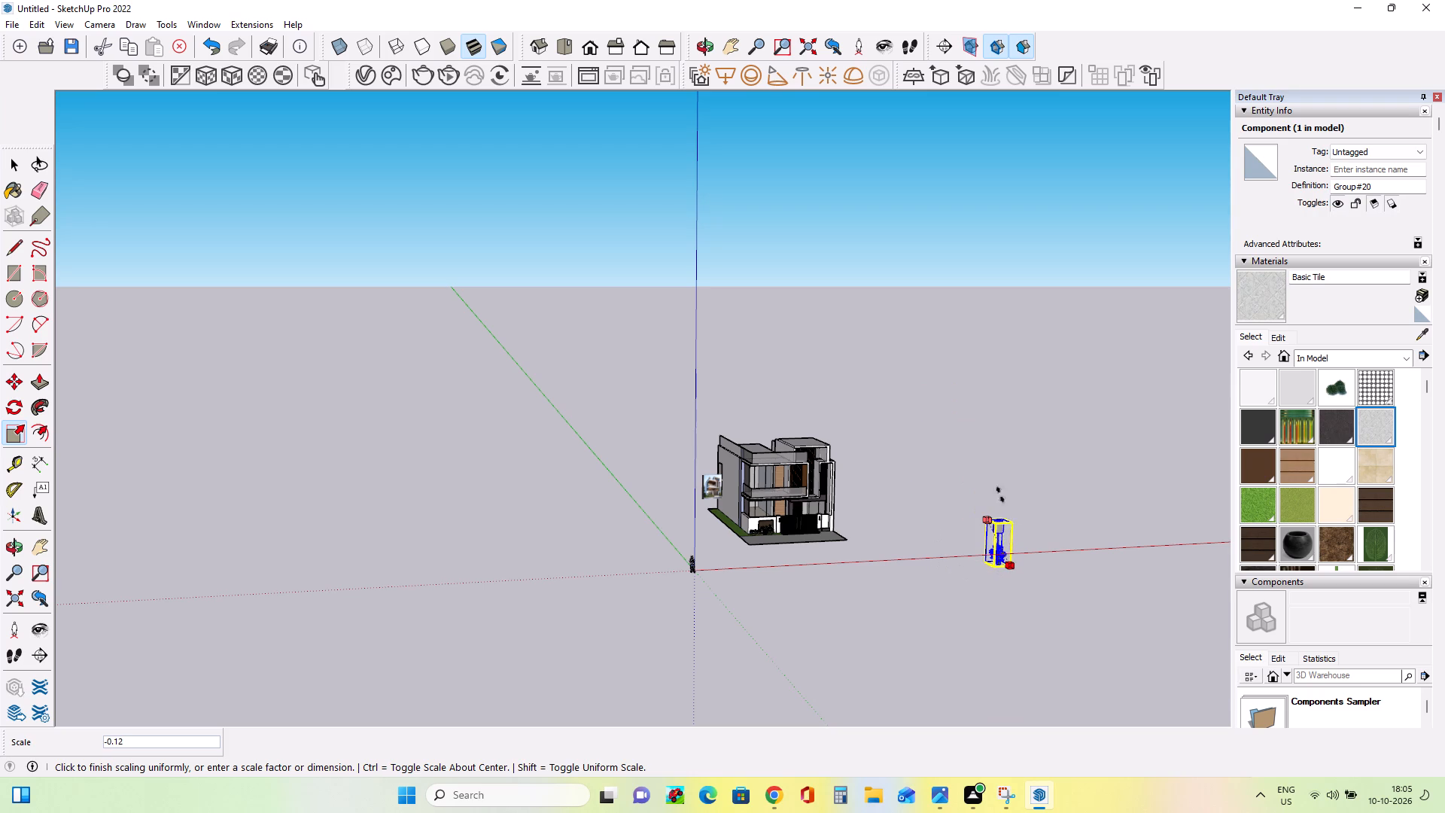
left_click_drag(1000, 495, 979, 472)
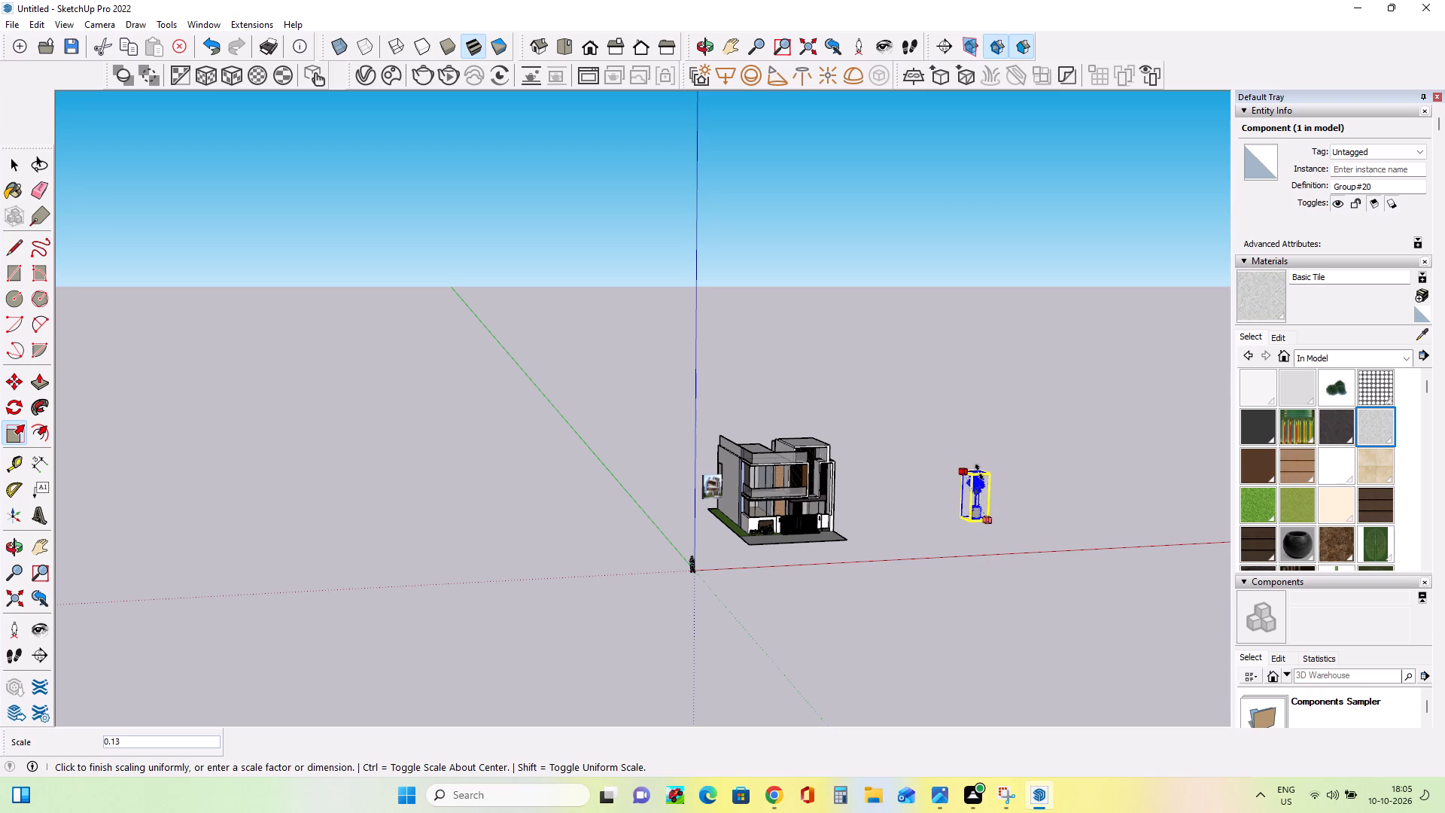
left_click_drag(979, 472, 991, 513)
Scale the potted tree down uniformly again by a factor of about 0.3.
middle_click_drag(1052, 467, 969, 434)
scroll(973, 477, "up", 4)
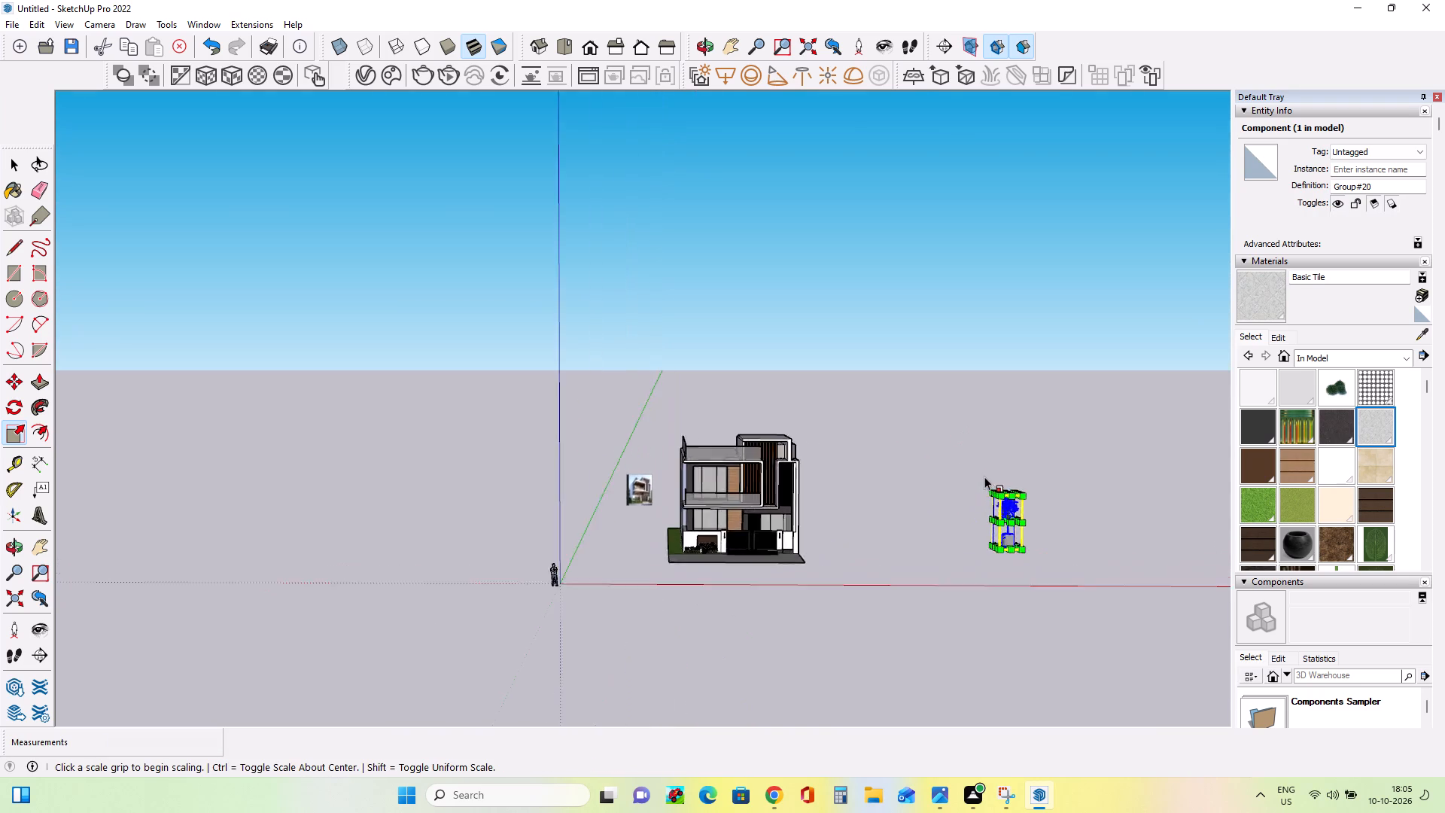
scroll(987, 476, "up", 2)
scroll(987, 475, "down", 1)
scroll(988, 475, "up", 15)
scroll(991, 507, "down", 1)
scroll(991, 507, "up", 5)
scroll(994, 503, "down", 1)
scroll(994, 503, "up", 9)
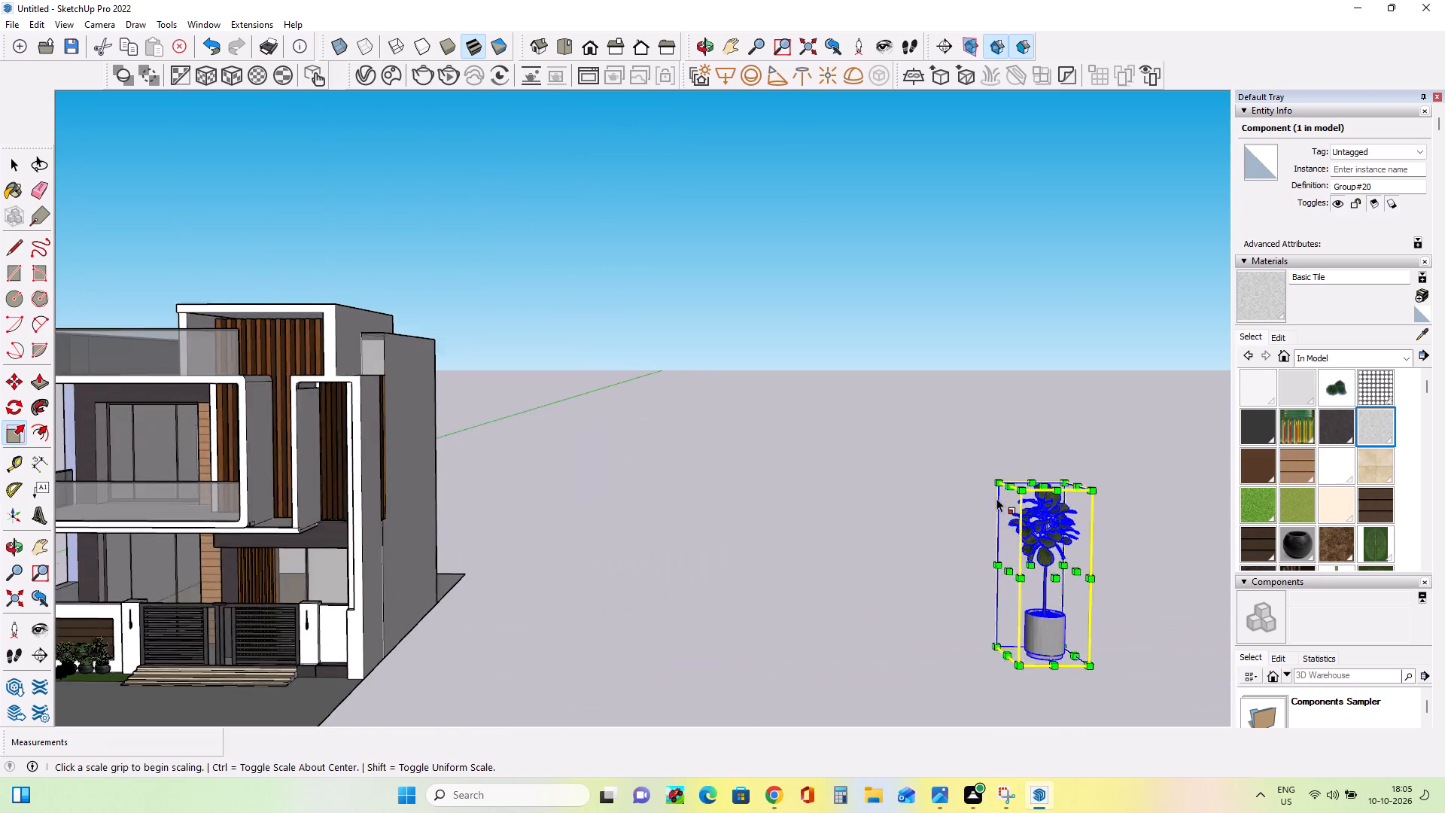
scroll(996, 498, "up", 4)
left_click_drag(998, 472, 1015, 501)
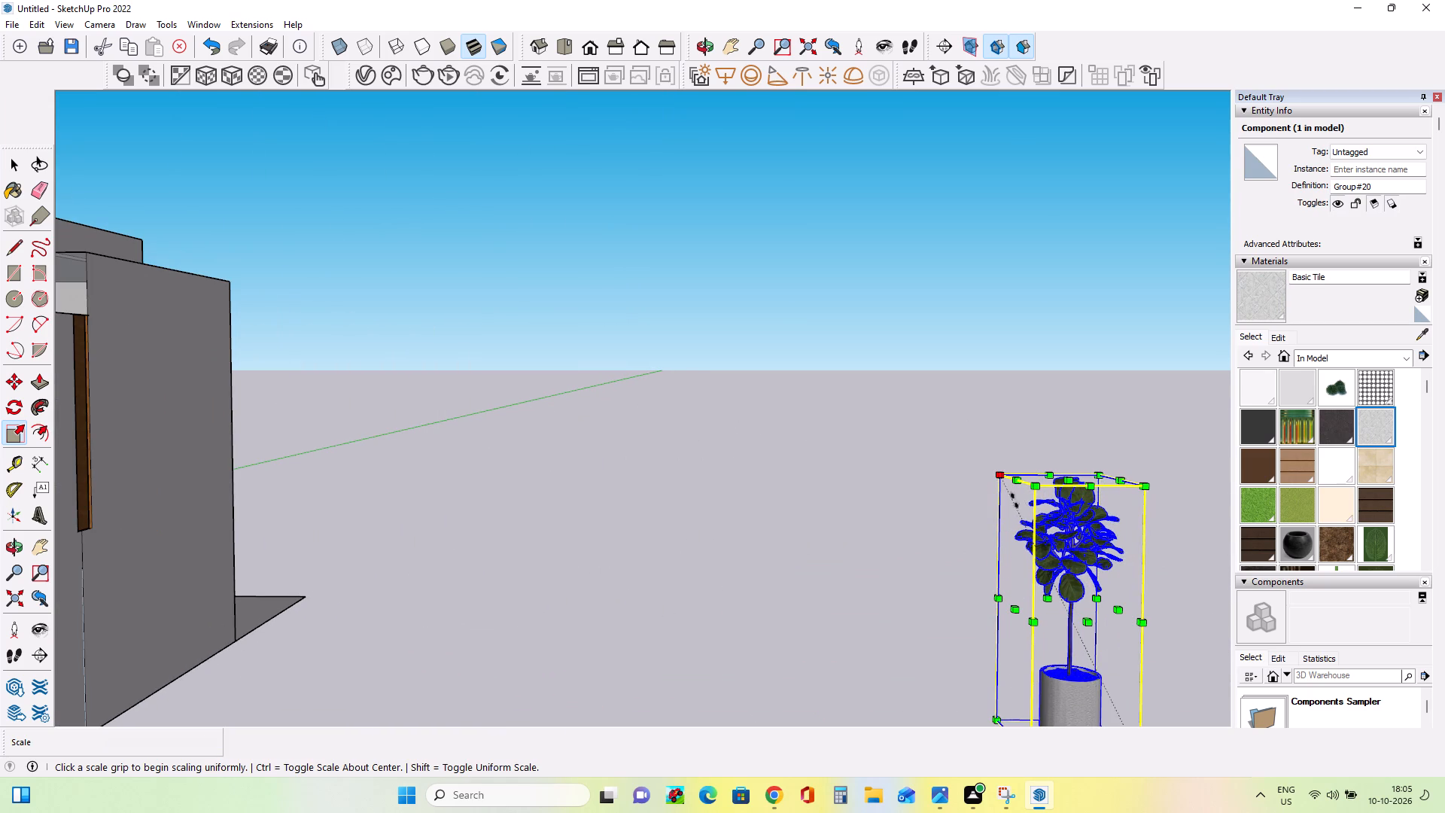
left_click_drag(1015, 501, 1062, 674)
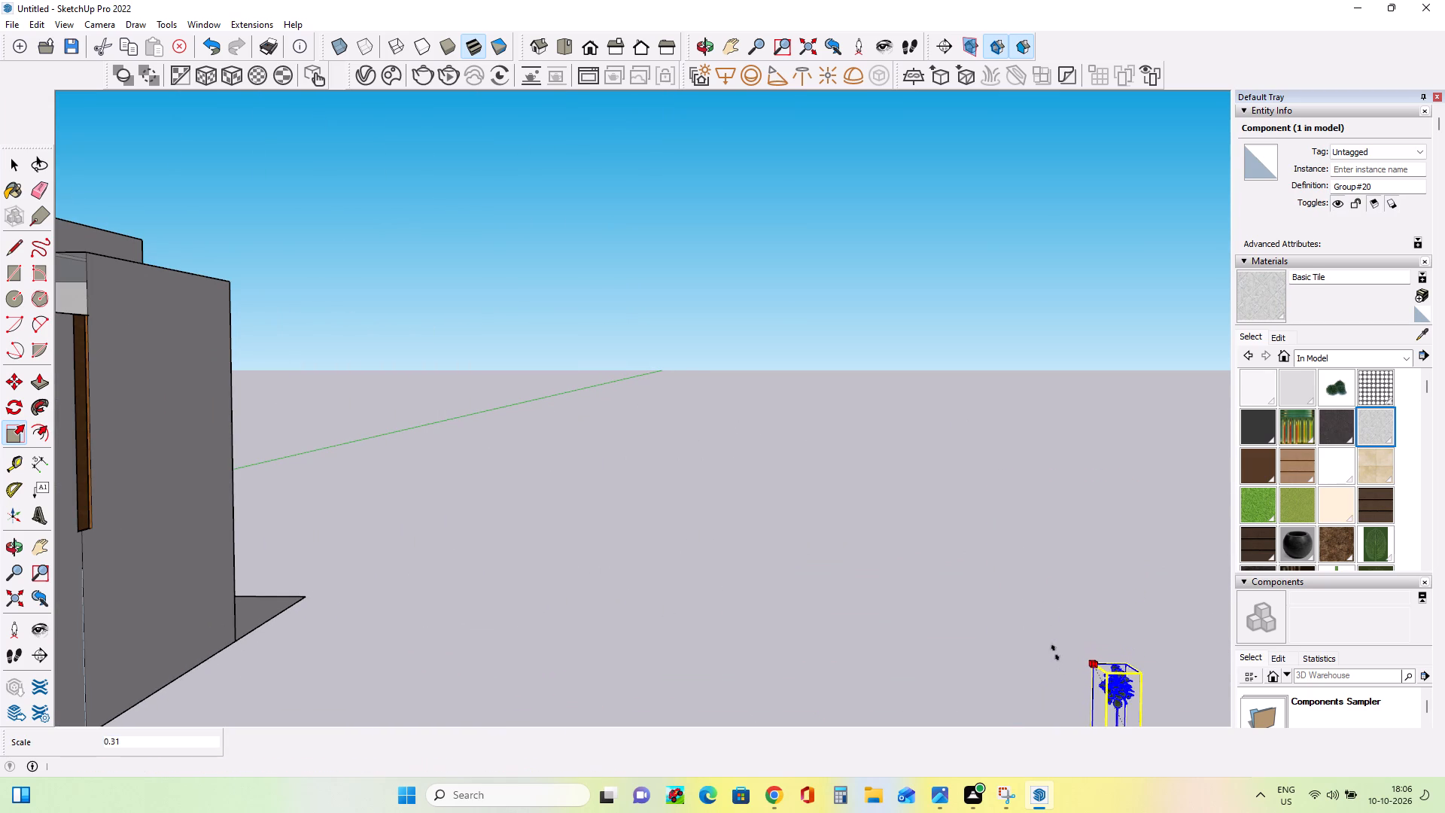
Move the potted tree about 72' from the open ground to the short white wall beyond the gate.
scroll(833, 467, "down", 4)
middle_click_drag(833, 467, 969, 441)
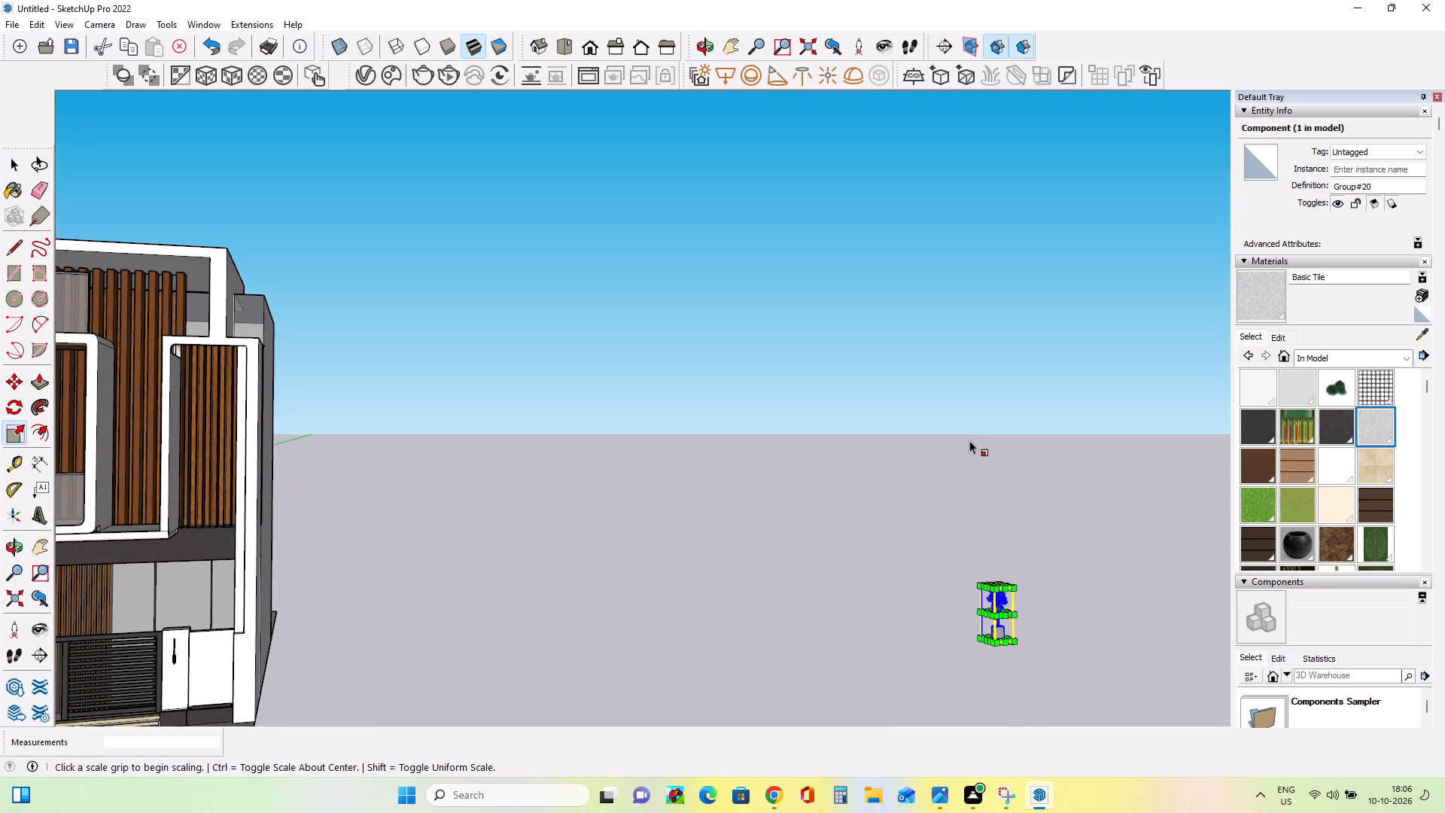
scroll(969, 440, "down", 2)
middle_click_drag(1052, 495, 1063, 525)
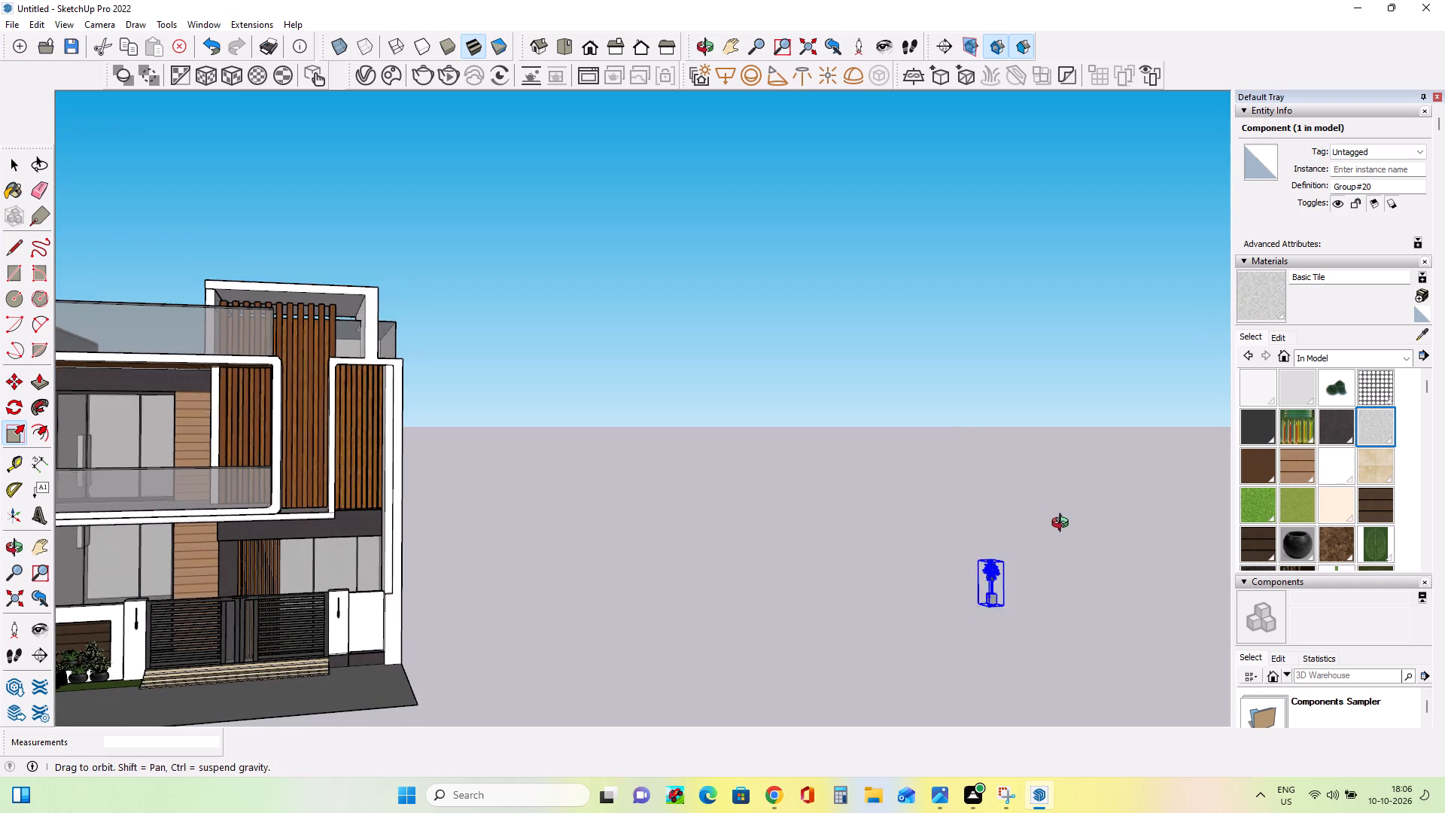
middle_click_drag(1063, 525, 1067, 548)
left_click(14, 384)
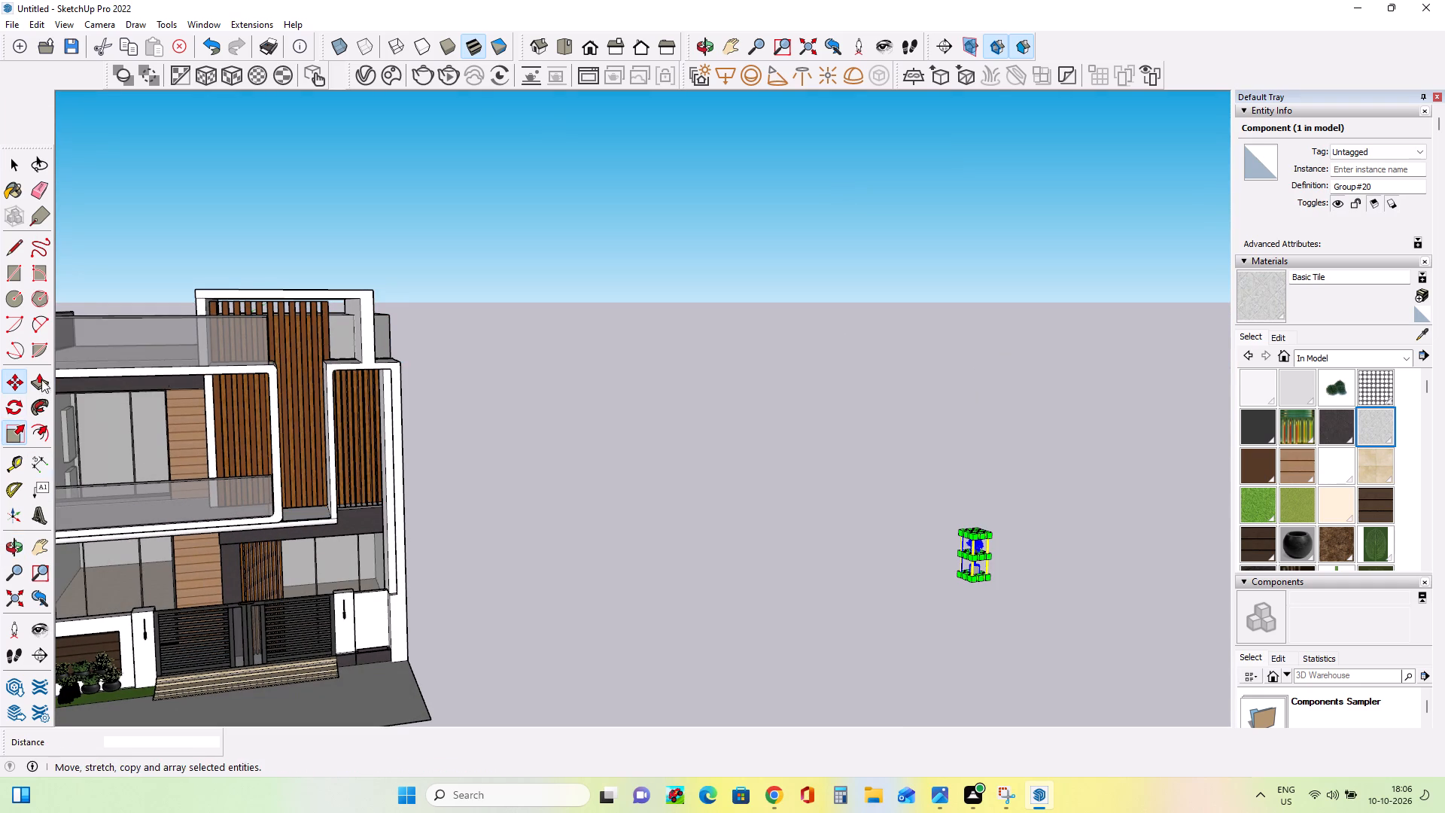
left_click(972, 580)
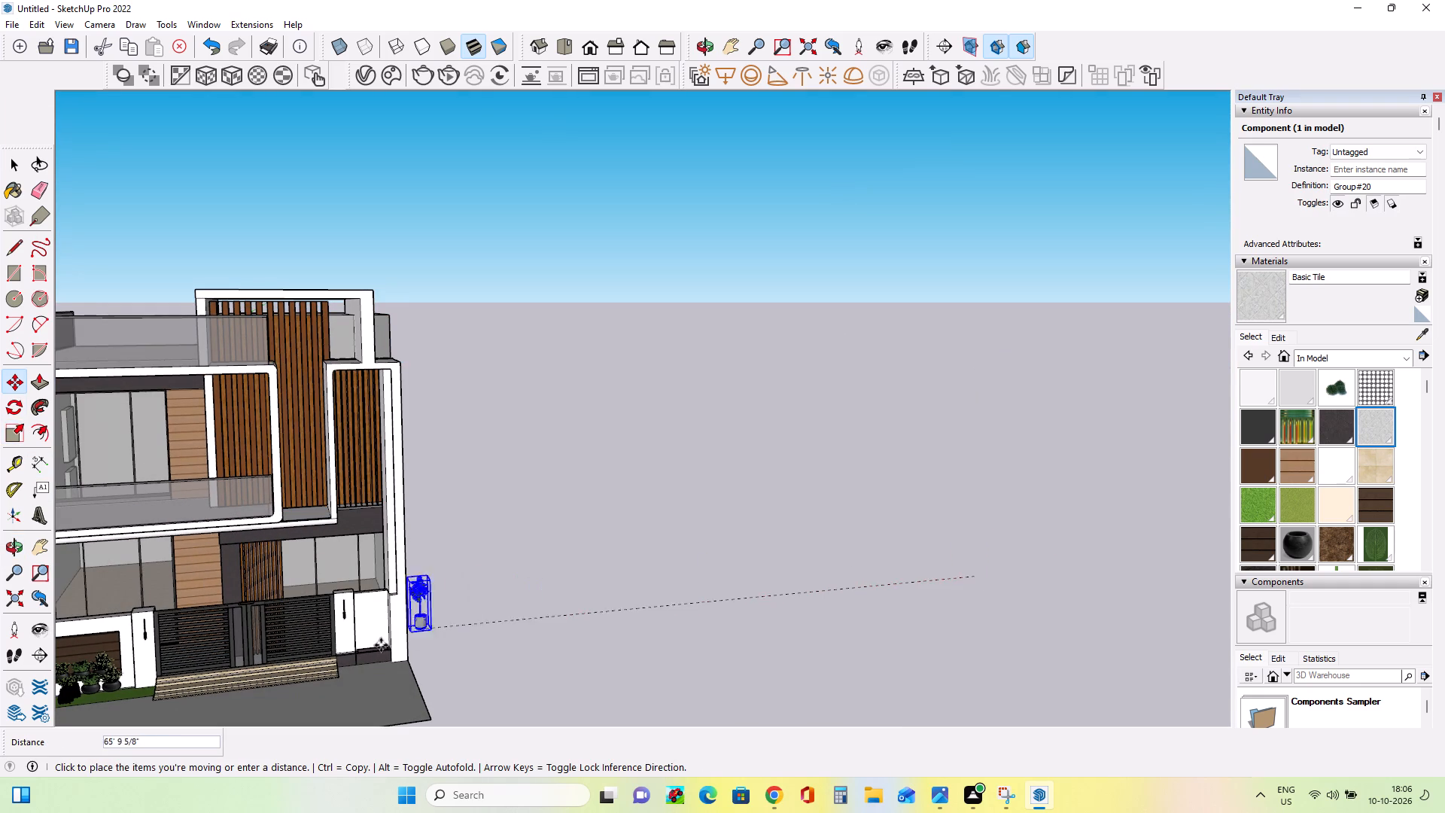
left_click(357, 667)
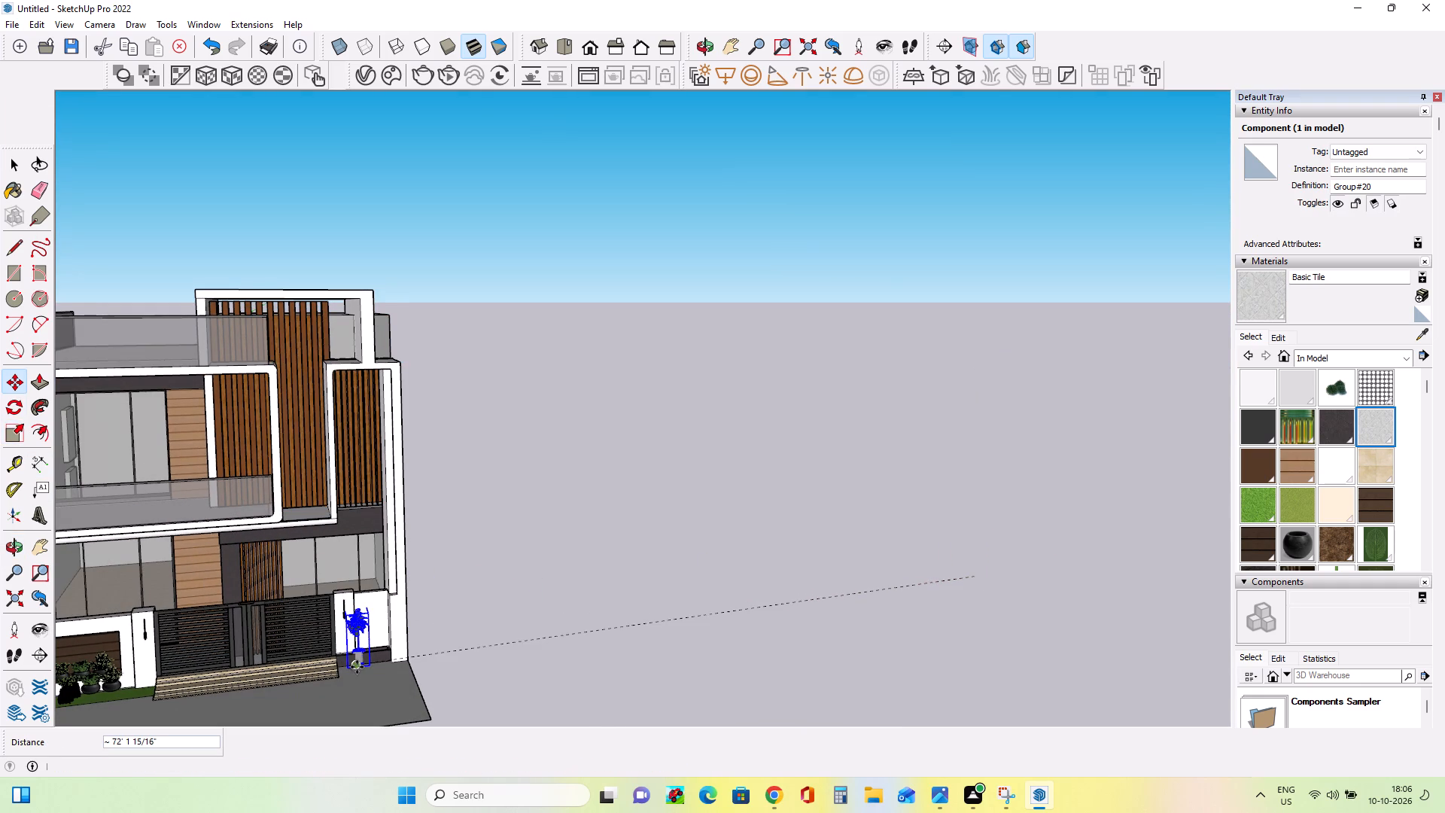
Move the potted tree about 26' across the gate to the row of plants by the wood-panelled front wall.
scroll(686, 571, "down", 7)
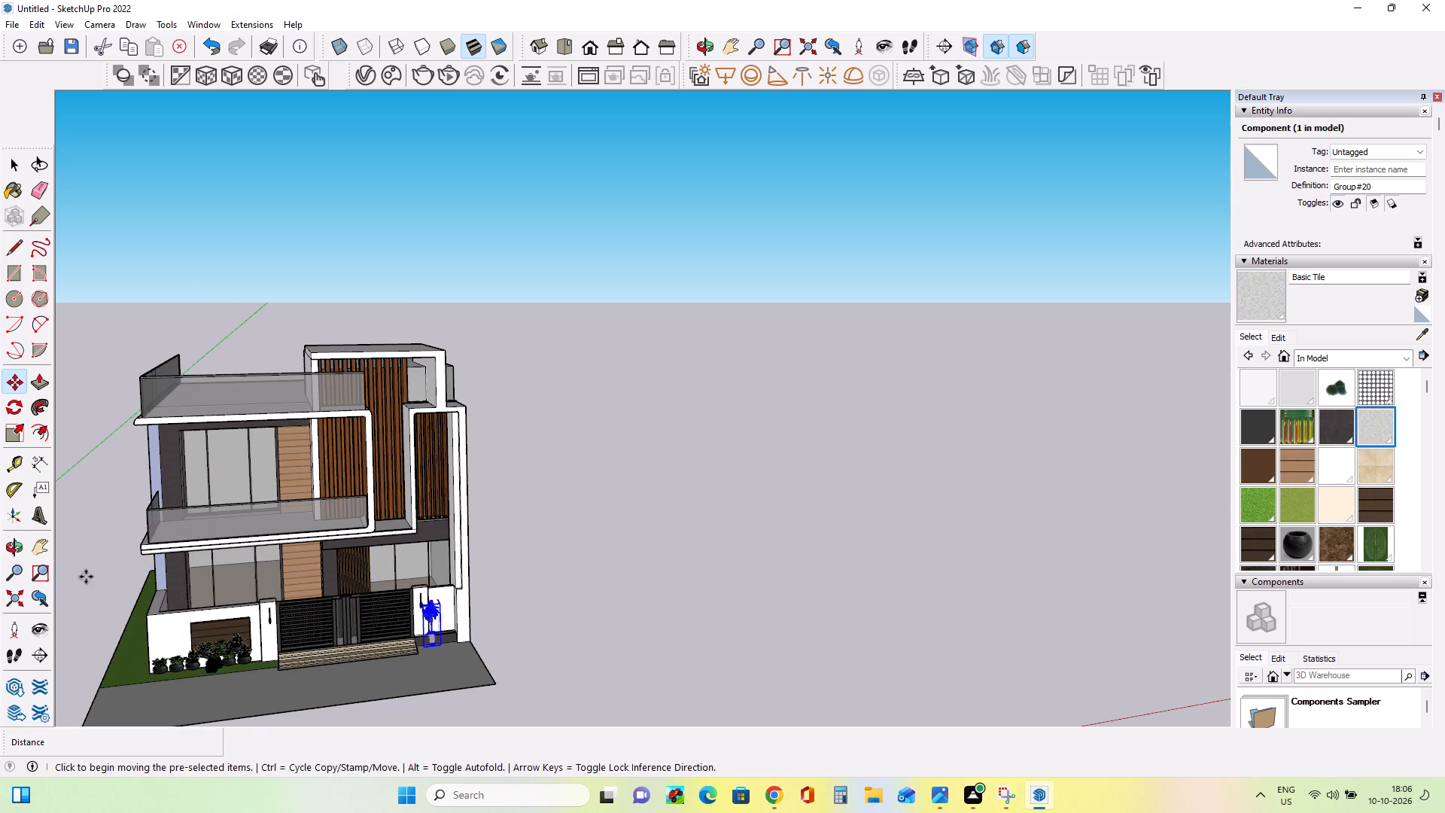
left_click(44, 553)
left_click_drag(233, 568, 411, 542)
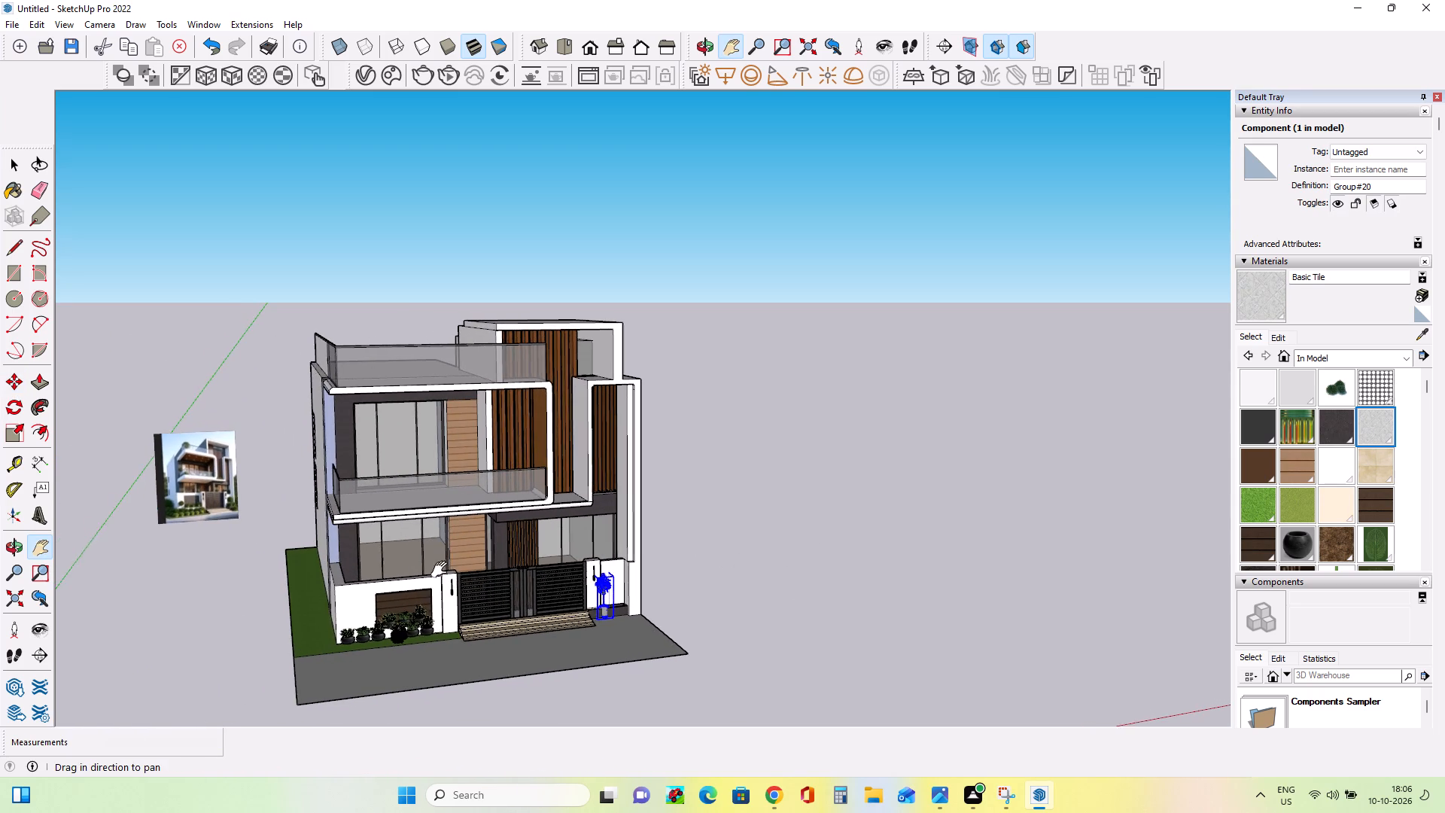
scroll(166, 504, "up", 20)
scroll(166, 504, "up", 1)
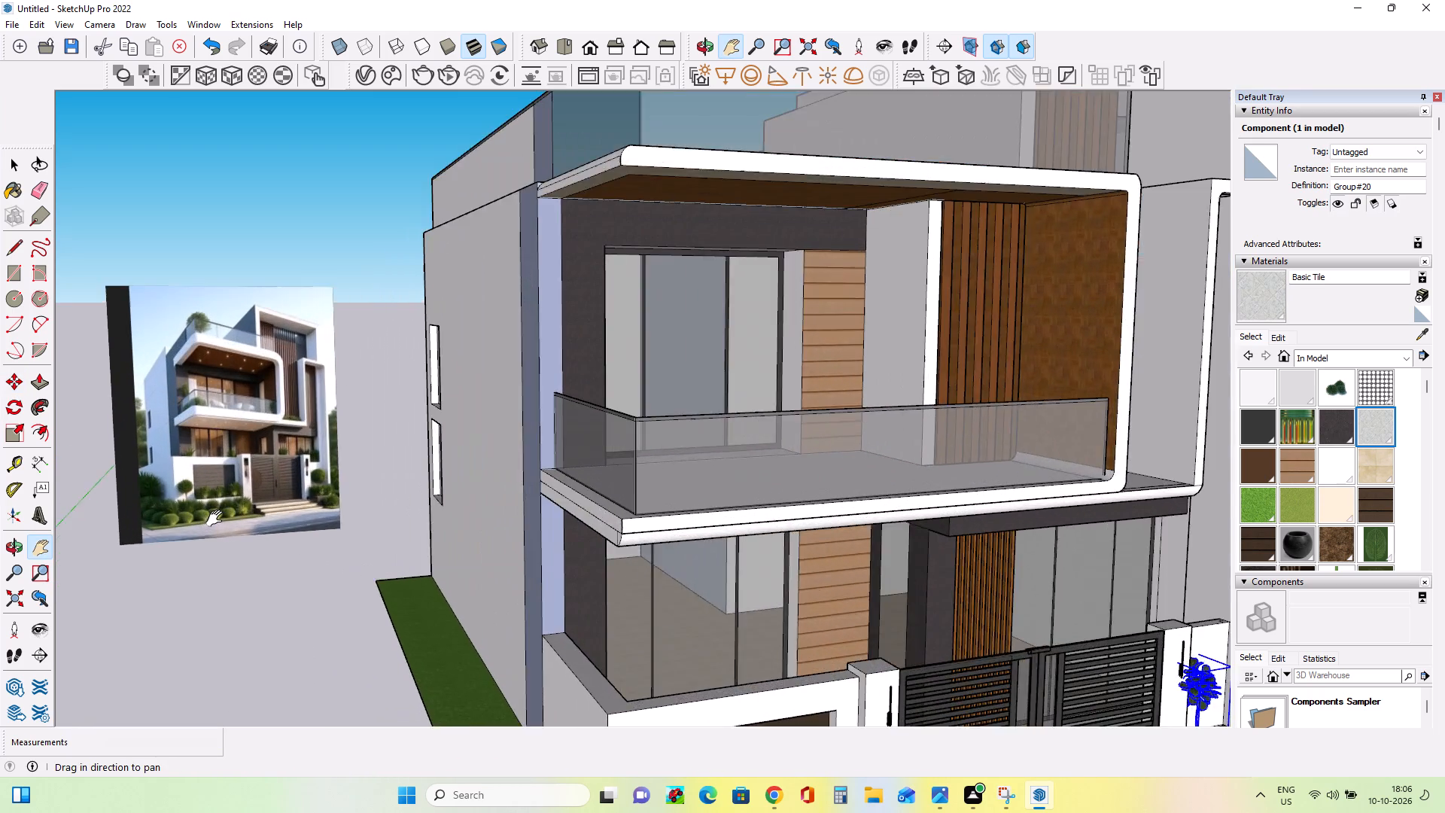
scroll(218, 519, "up", 3)
scroll(218, 519, "down", 18)
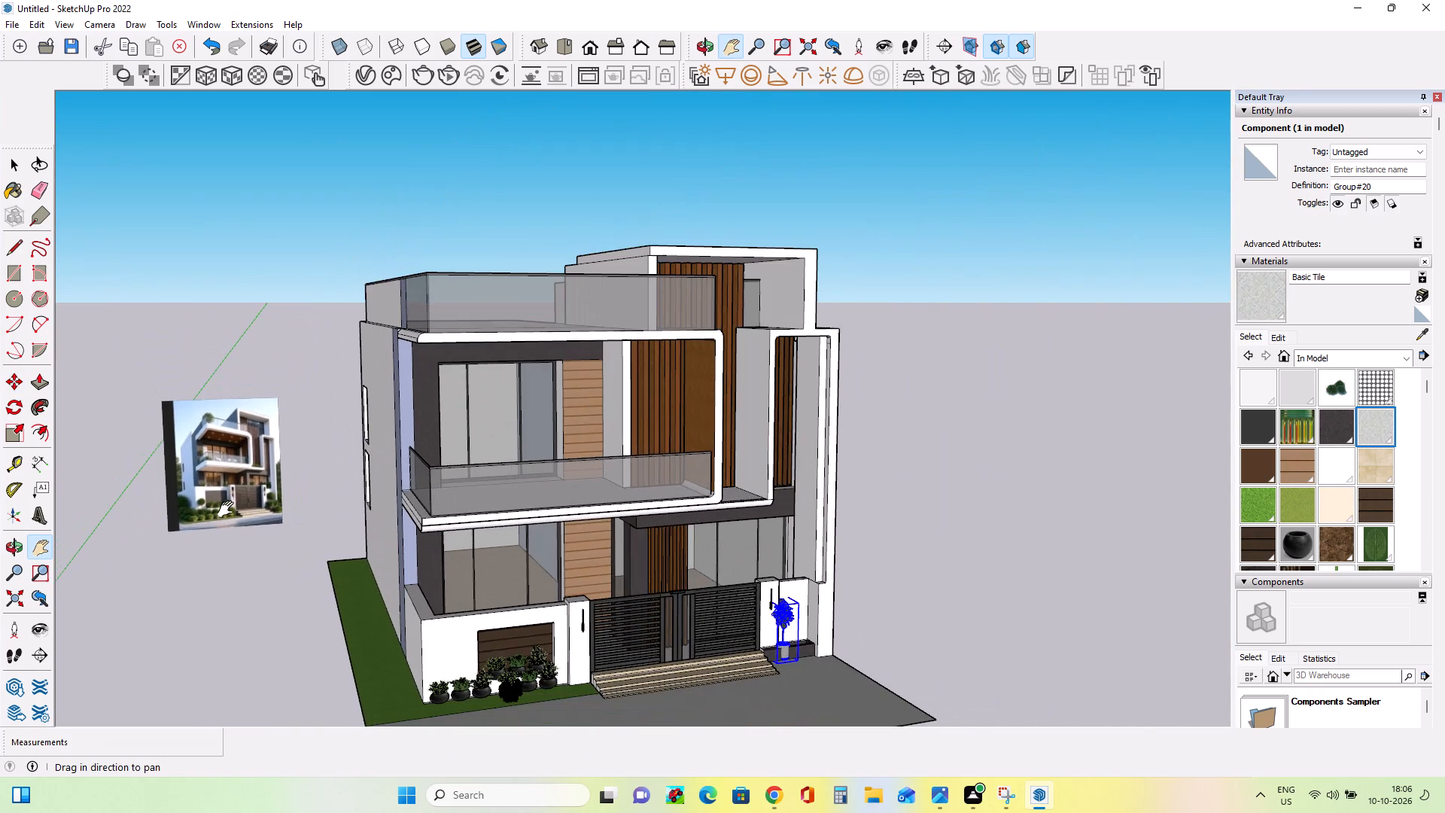
left_click(13, 390)
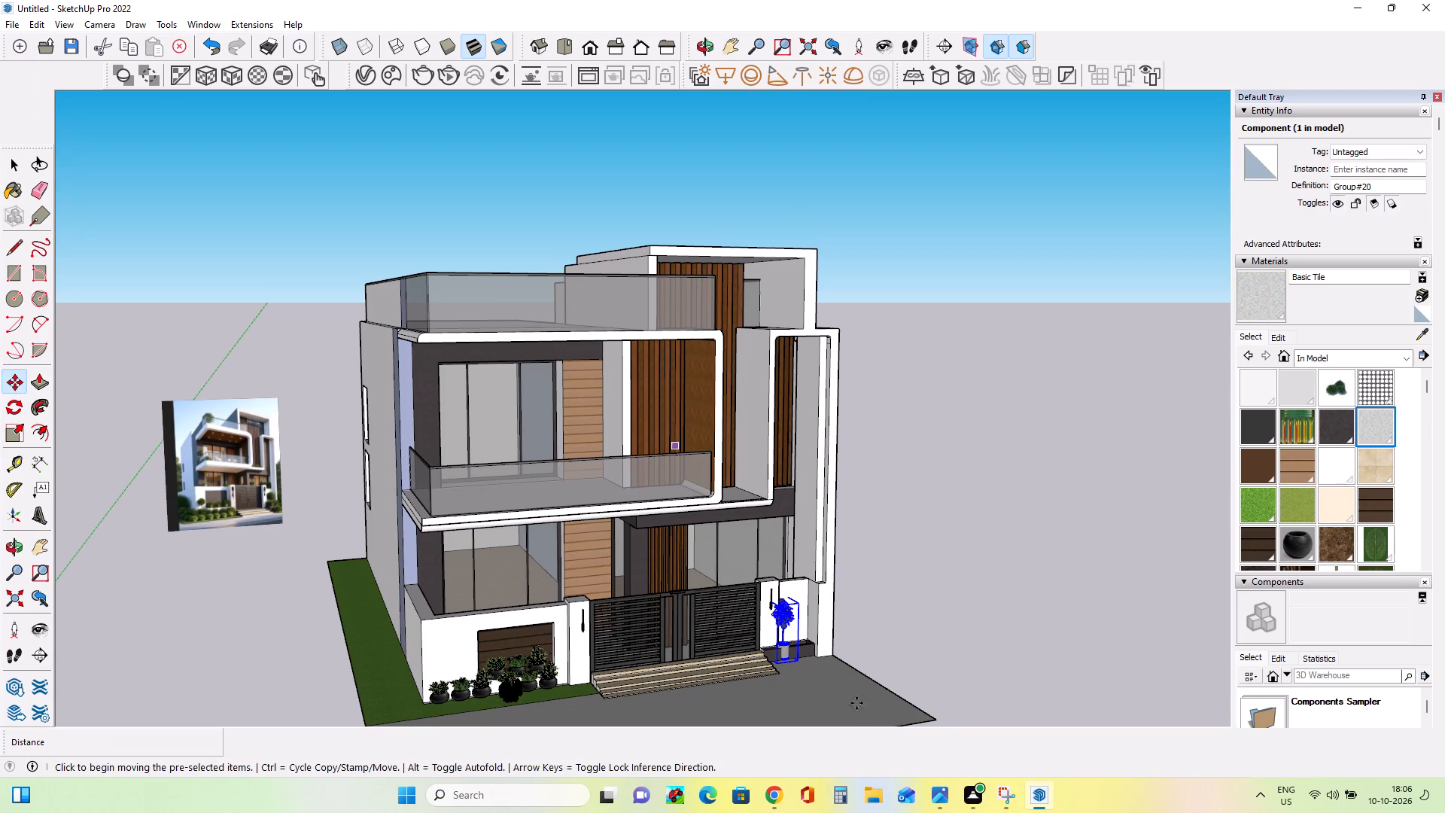
left_click(778, 662)
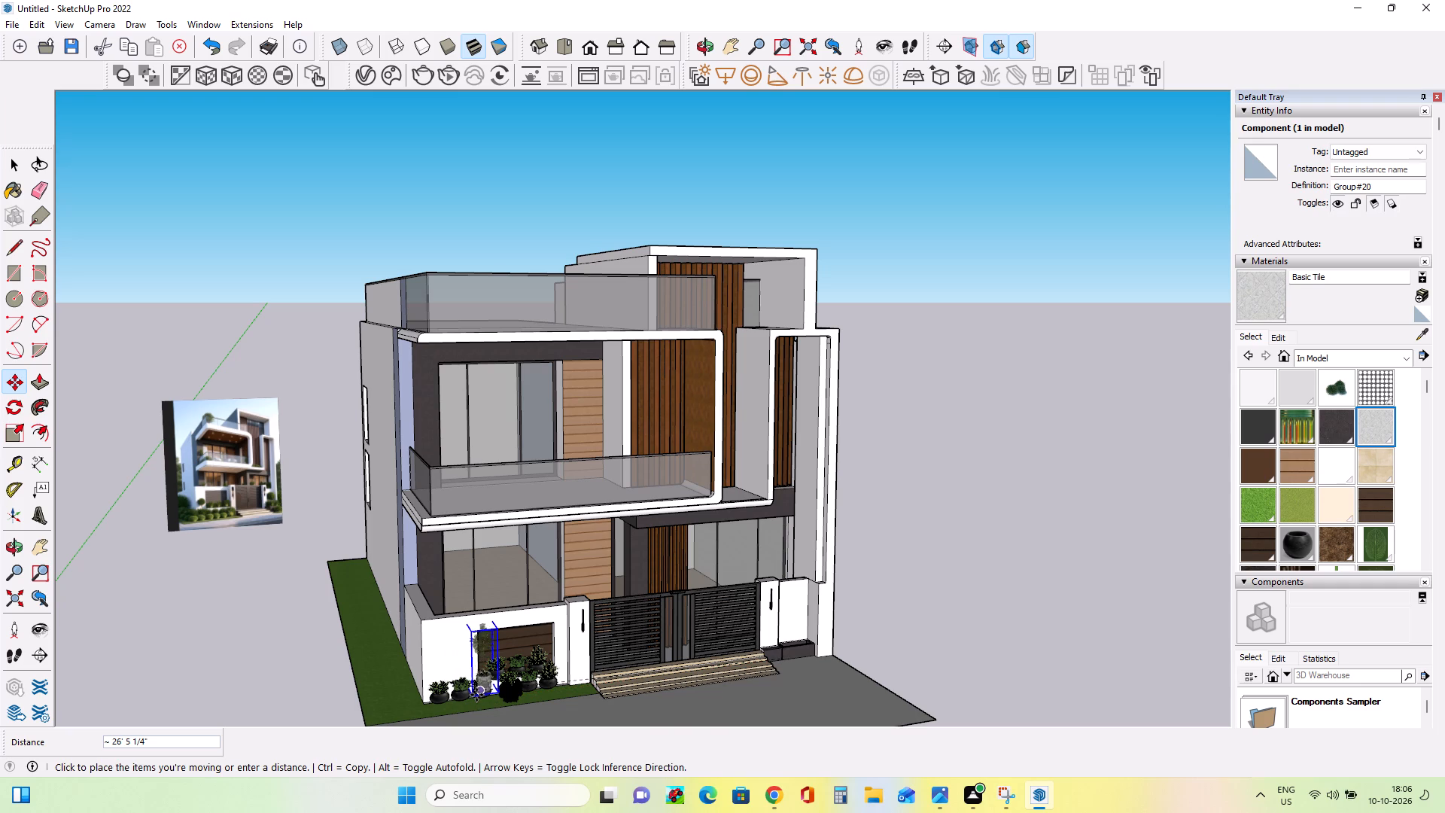
left_click(476, 695)
Shift the potted tree along the row of black pots, in front of the wall's wood panel.
scroll(497, 690, "up", 15)
scroll(502, 678, "down", 1)
scroll(502, 678, "up", 4)
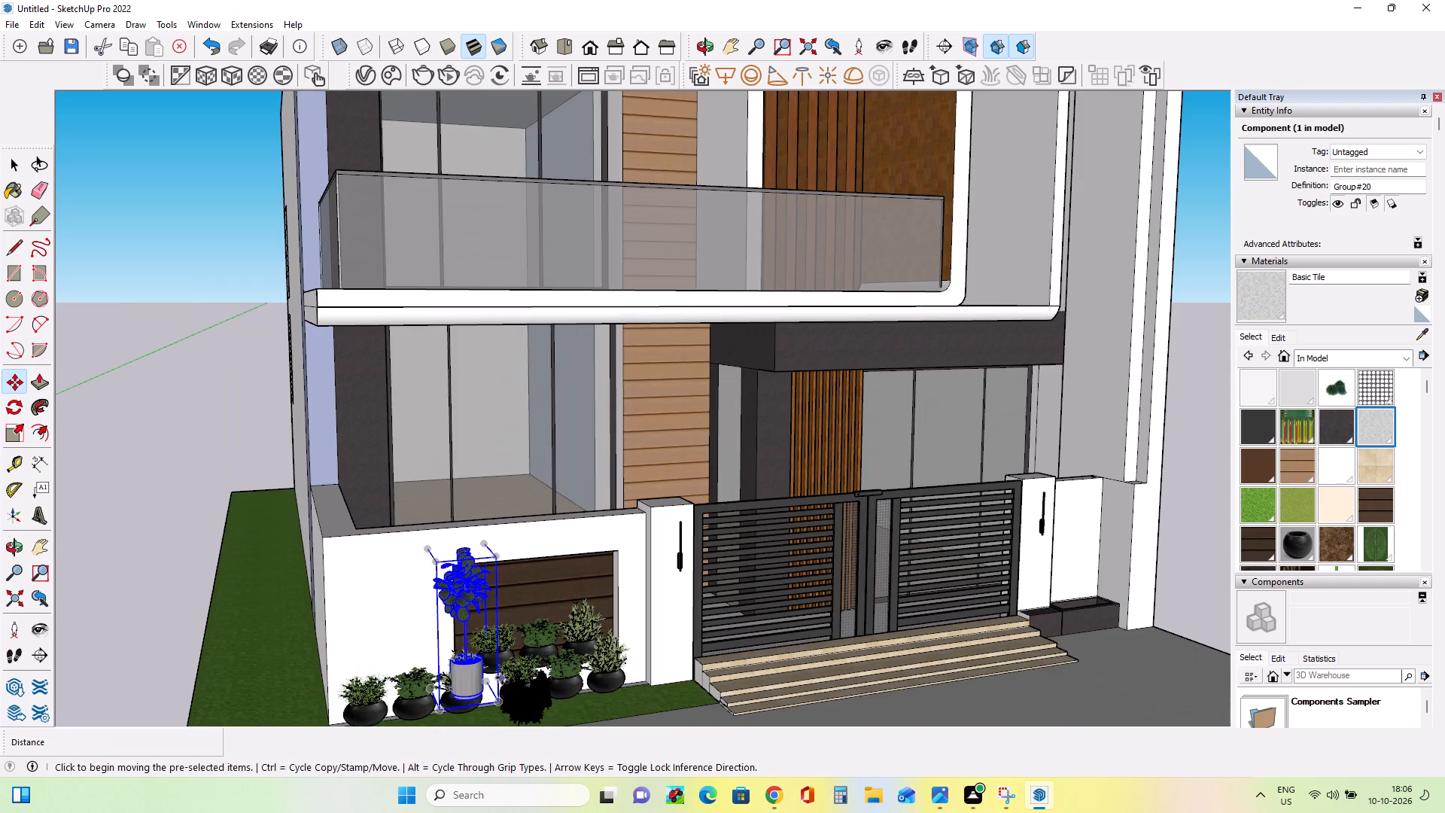
scroll(502, 677, "up", 3)
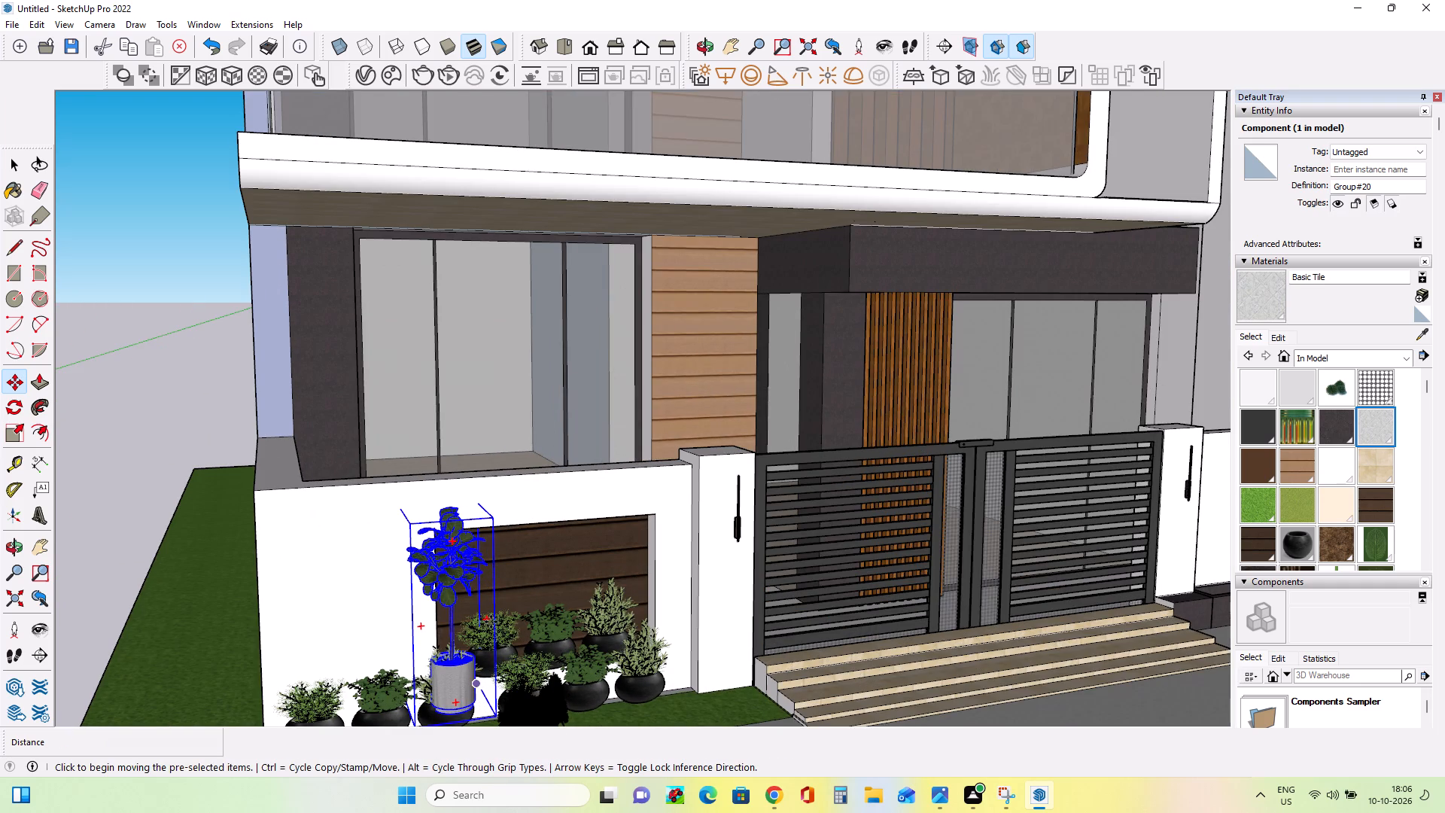
scroll(491, 622, "down", 5)
left_click(437, 706)
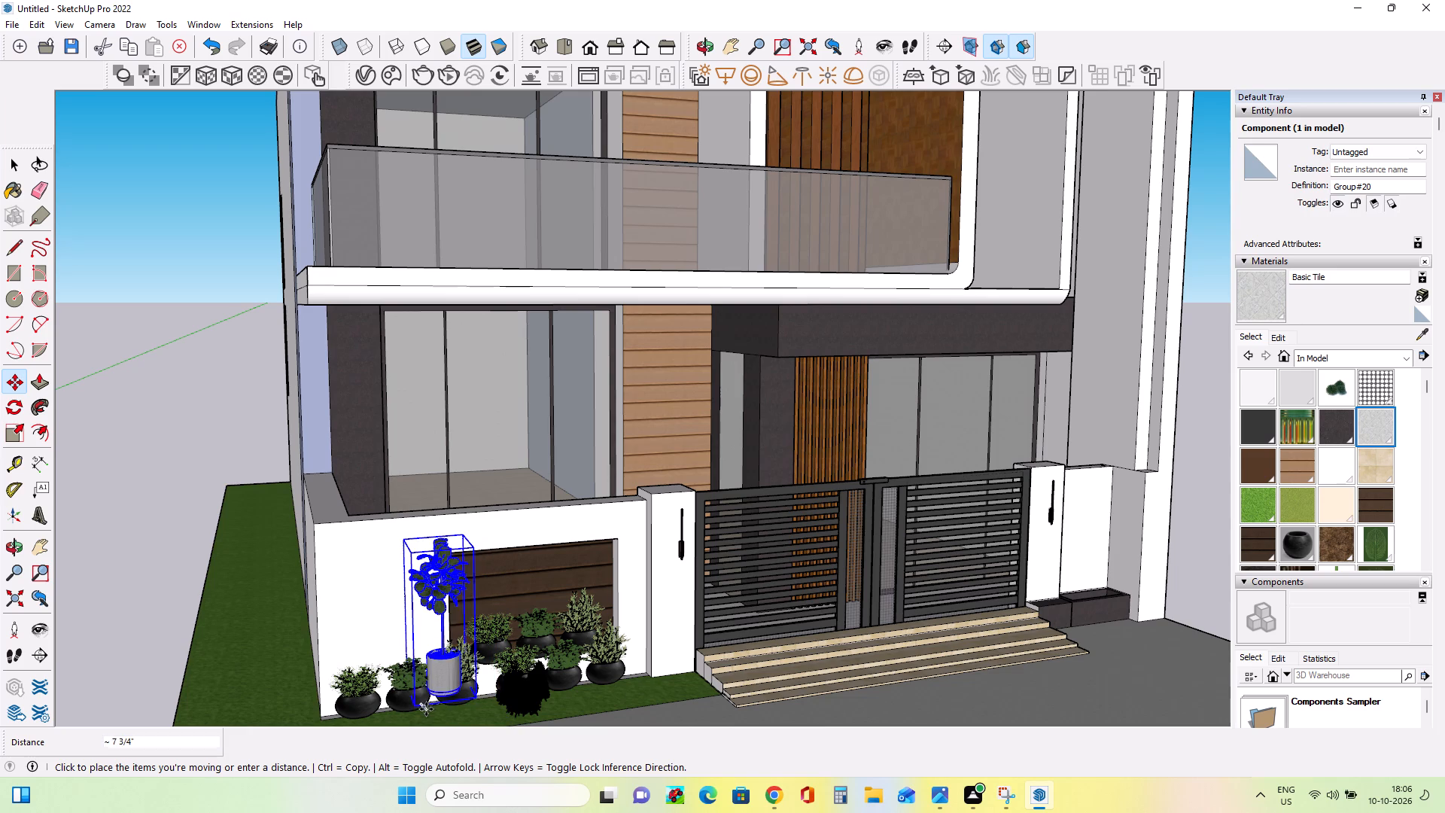
left_click(438, 730)
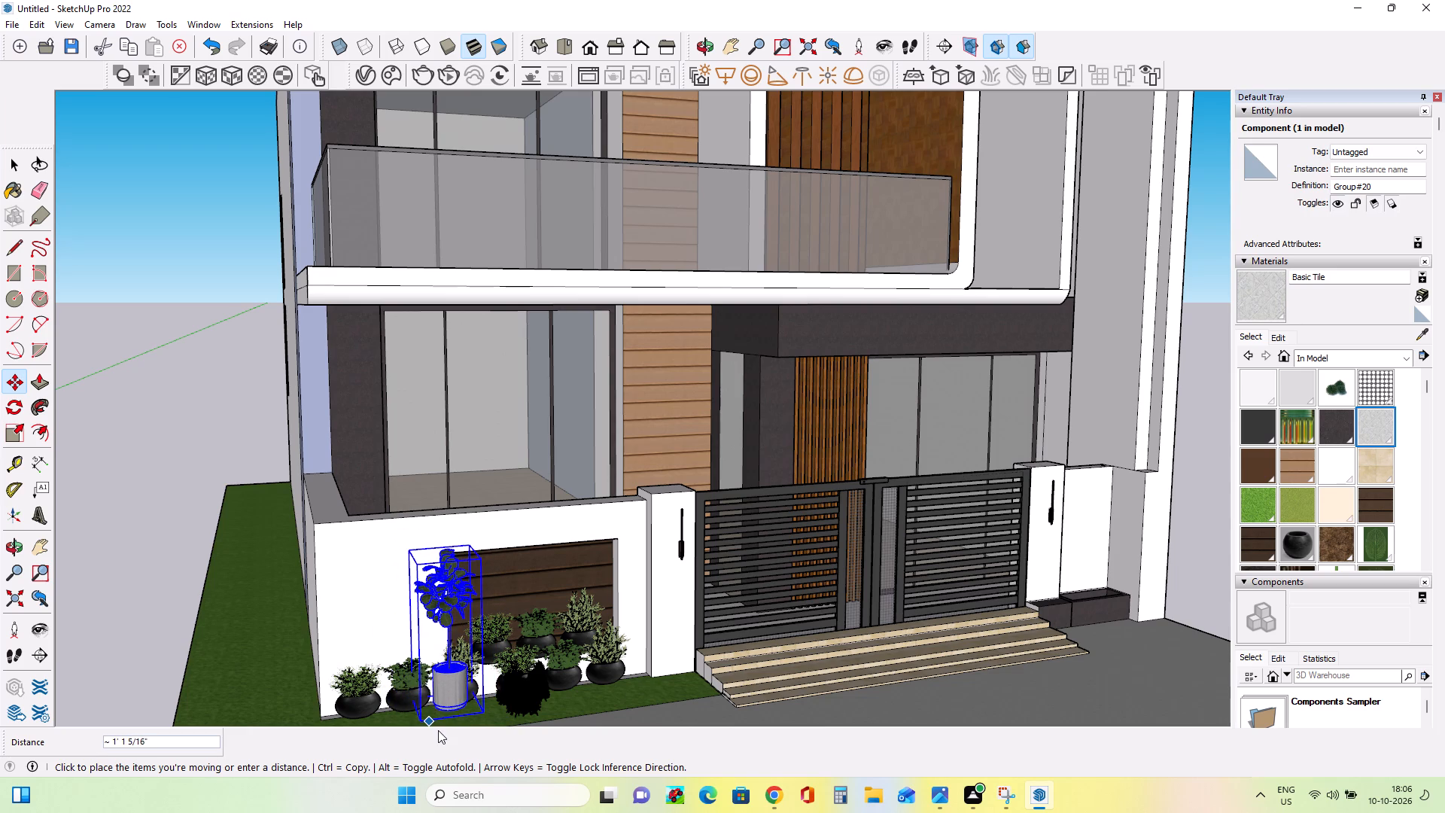
middle_click_drag(579, 687, 520, 538)
middle_click_drag(631, 576, 650, 659)
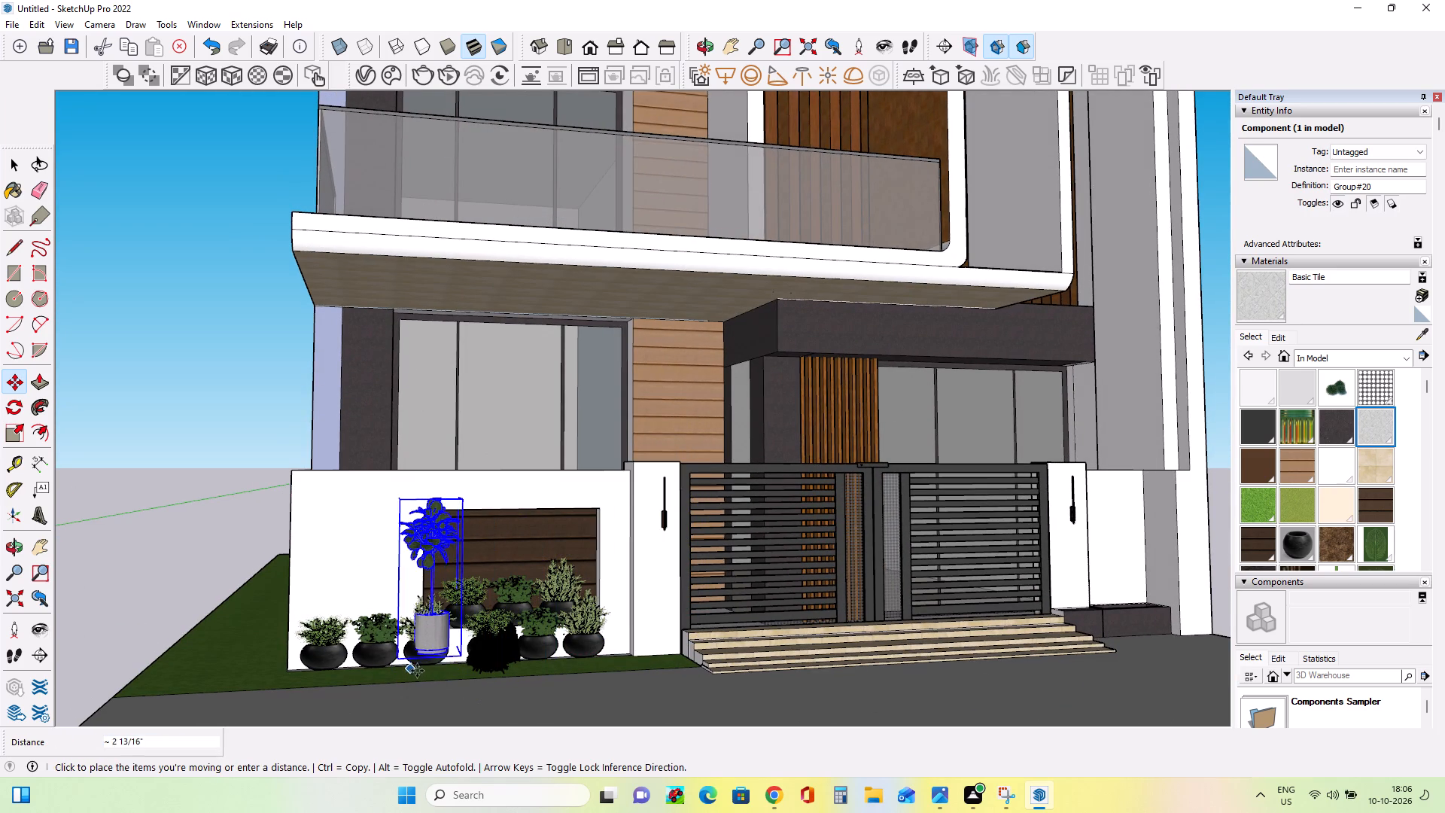
left_click(445, 674)
Reposition the potted tree against the white front wall, behind the gap between the second and third black pots from the lawn end.
middle_click_drag(532, 657, 533, 688)
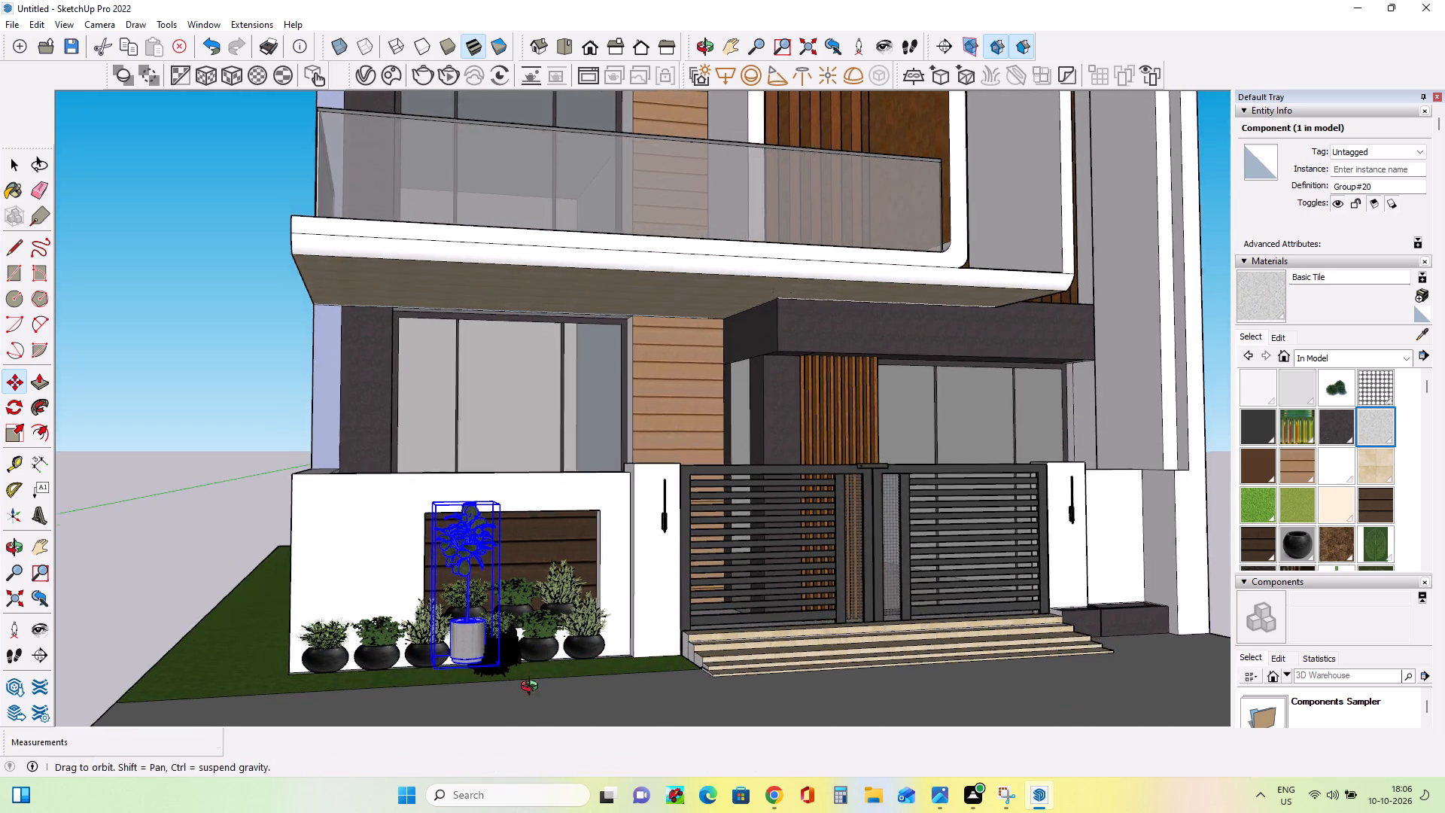
middle_click_drag(533, 688, 533, 690)
scroll(510, 684, "up", 8)
left_click(499, 674)
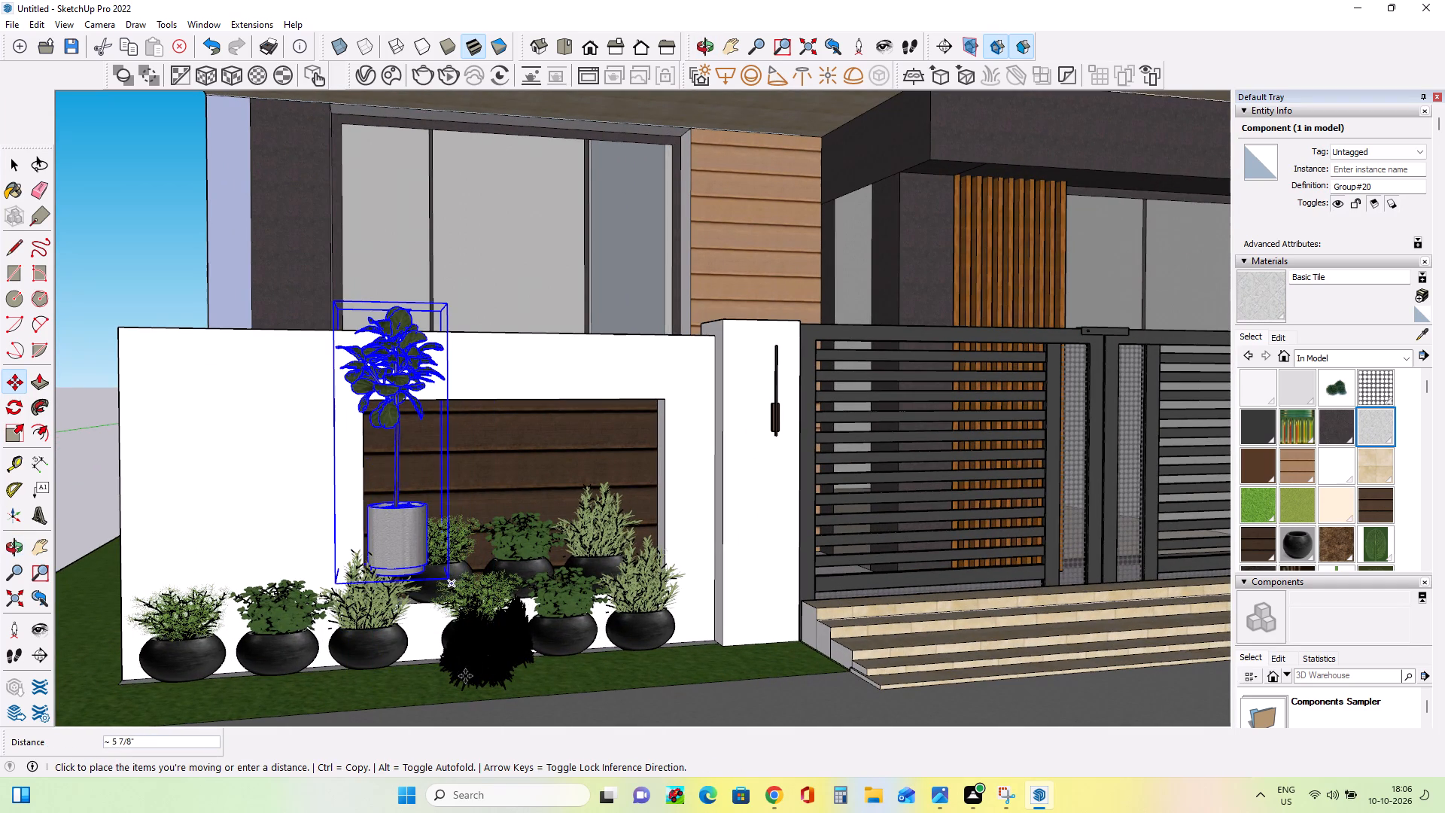
left_click(472, 687)
left_click(403, 654)
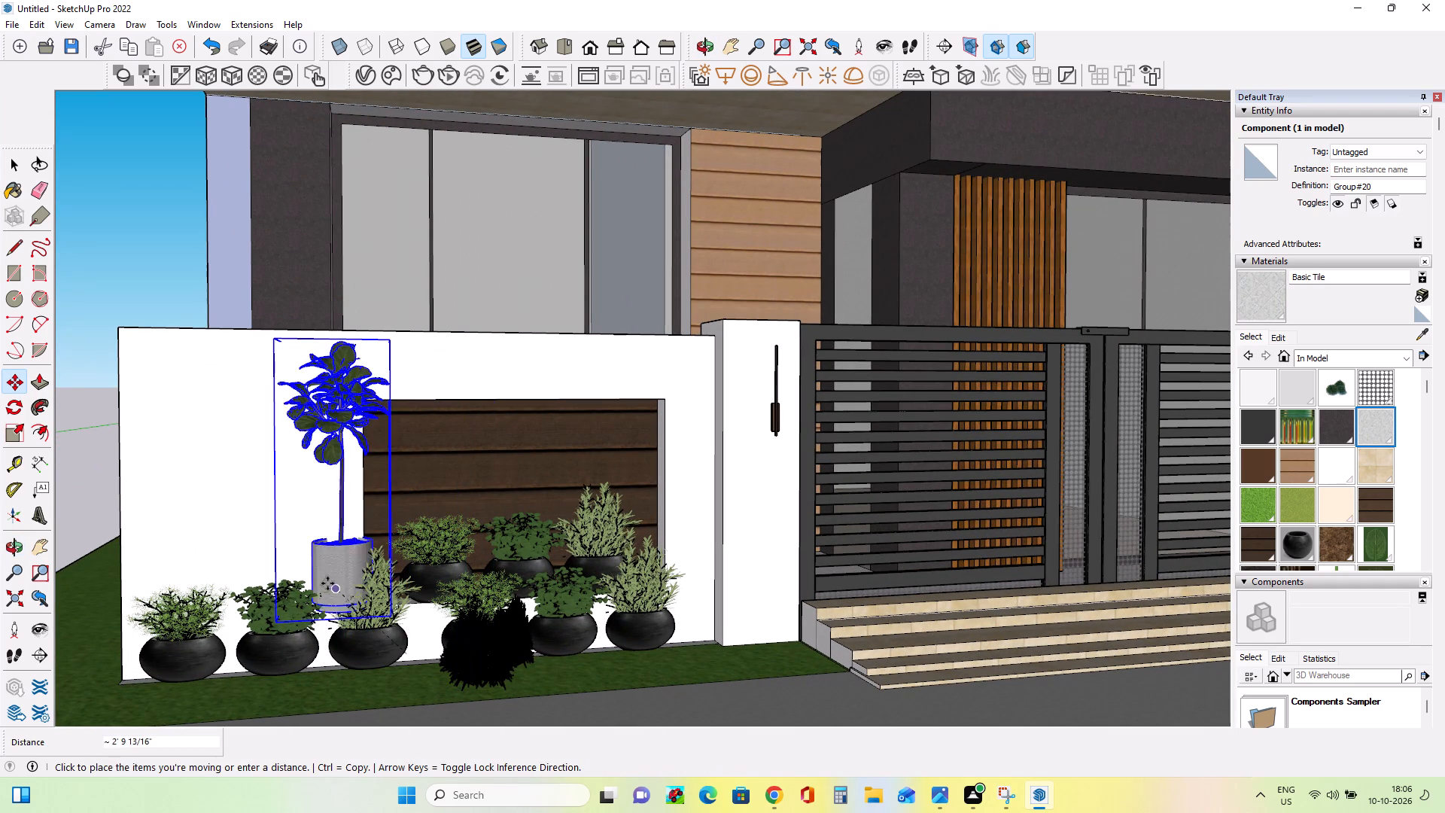
left_click(336, 598)
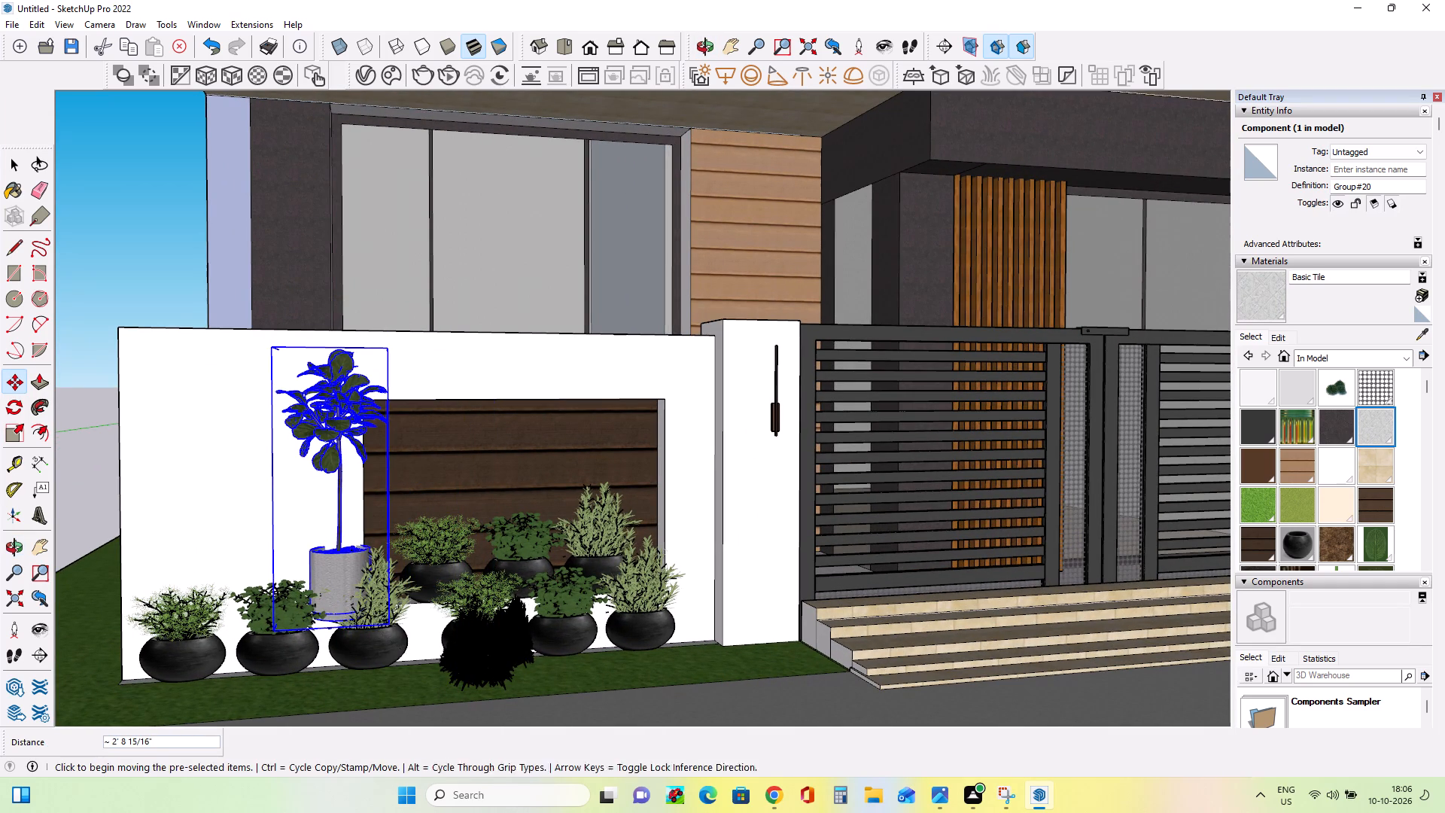
middle_click_drag(430, 614, 506, 668)
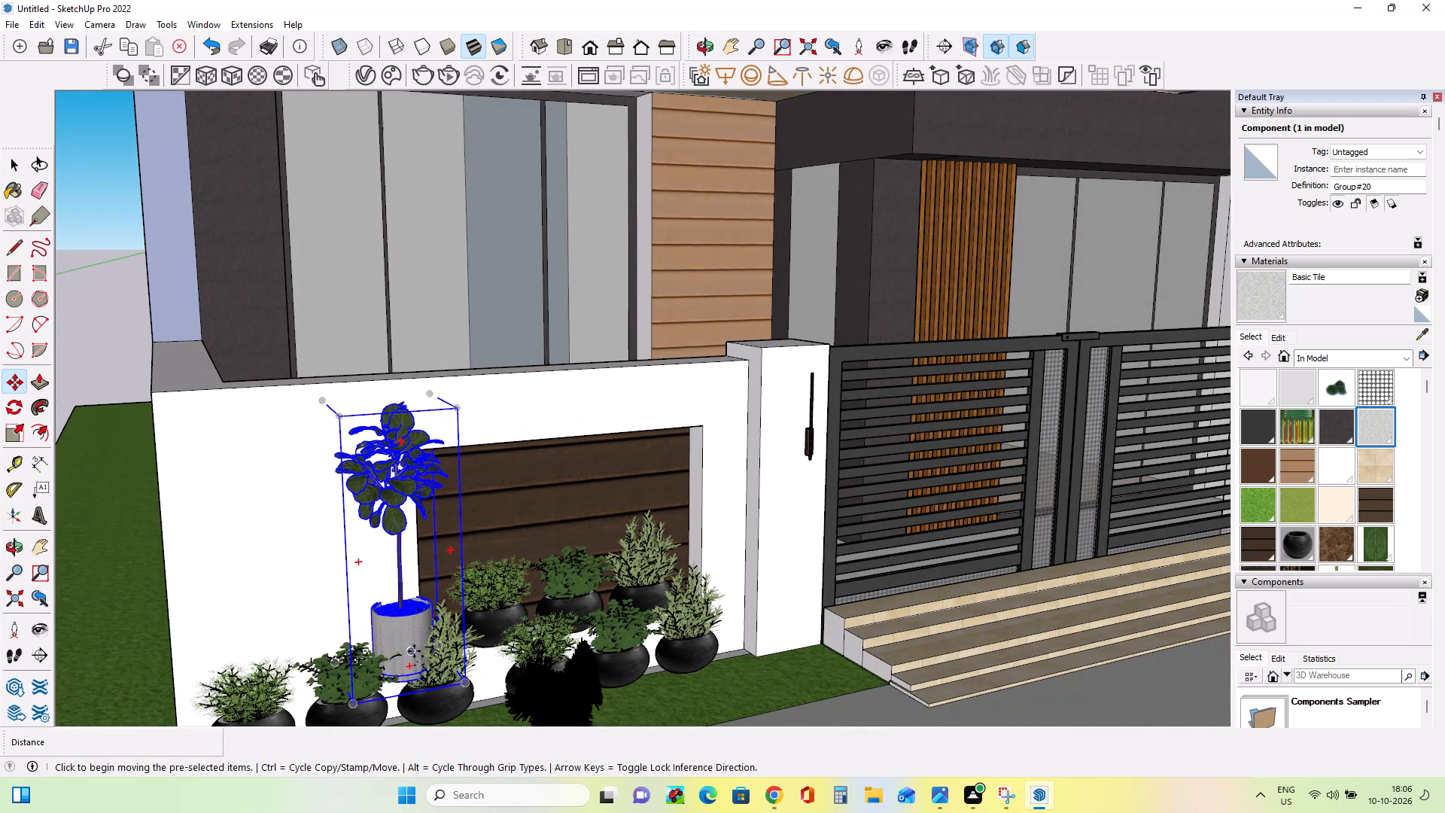
Lower the potted tree about 11 9/16" so its grey pot stands at ground level among the black pots by the front wall.
left_click(414, 651)
left_click(412, 705)
middle_click_drag(519, 678, 506, 676)
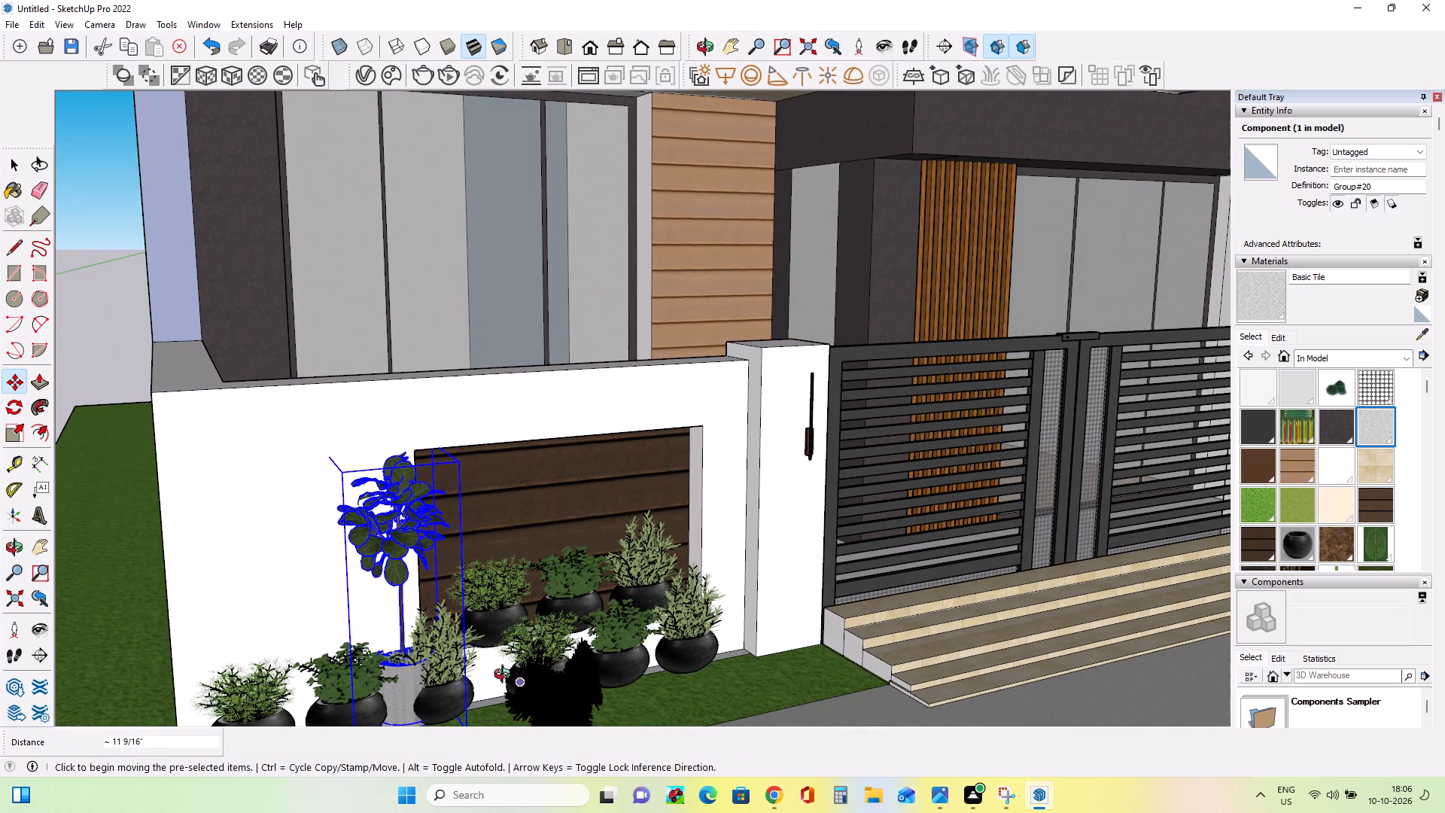
middle_click_drag(506, 676, 387, 636)
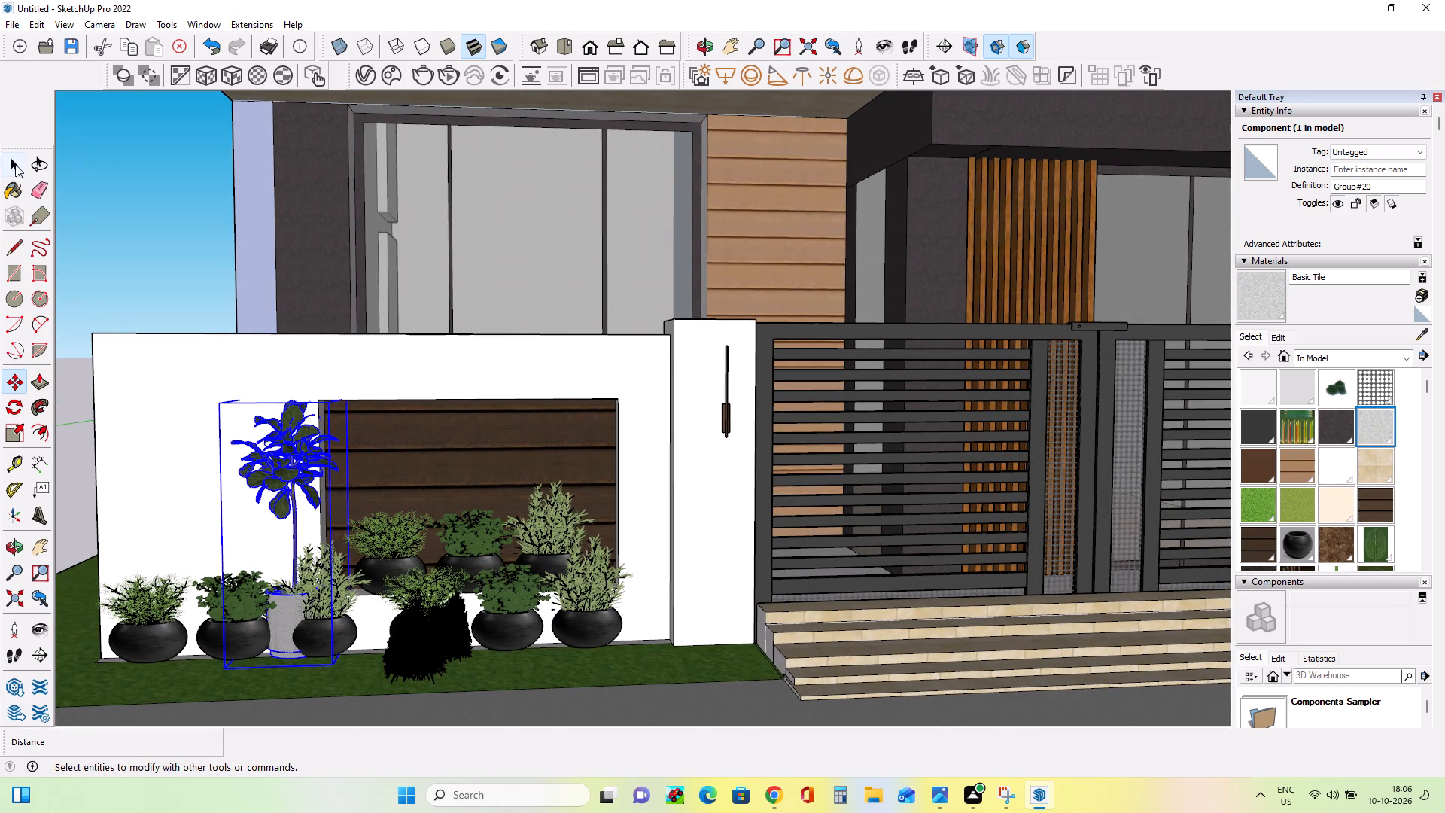
left_click(15, 171)
left_click(99, 166)
middle_click_drag(503, 434, 560, 469)
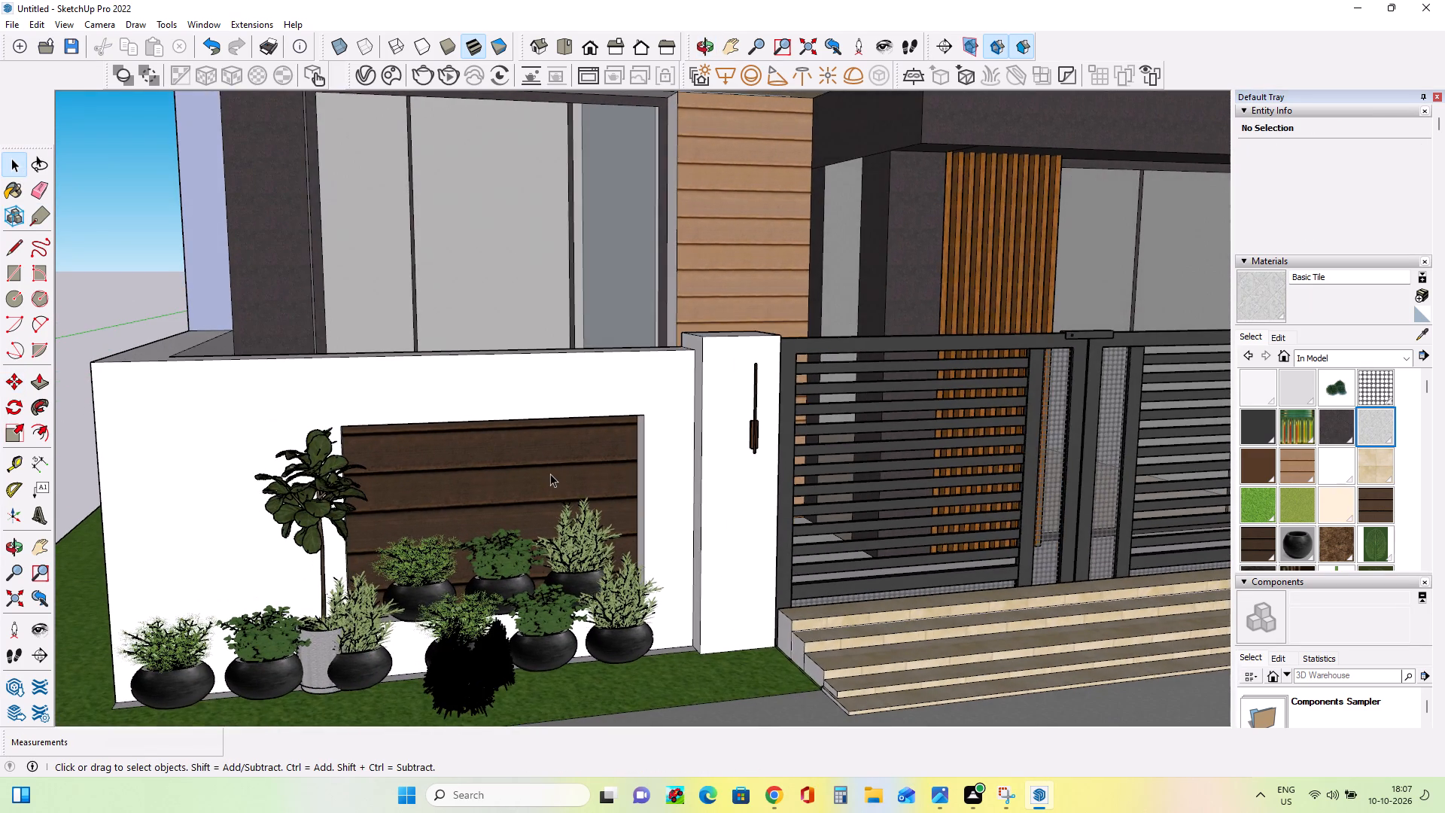
Compare the planting along the house's front wall with the reference image of the elevation.
scroll(550, 473, "down", 16)
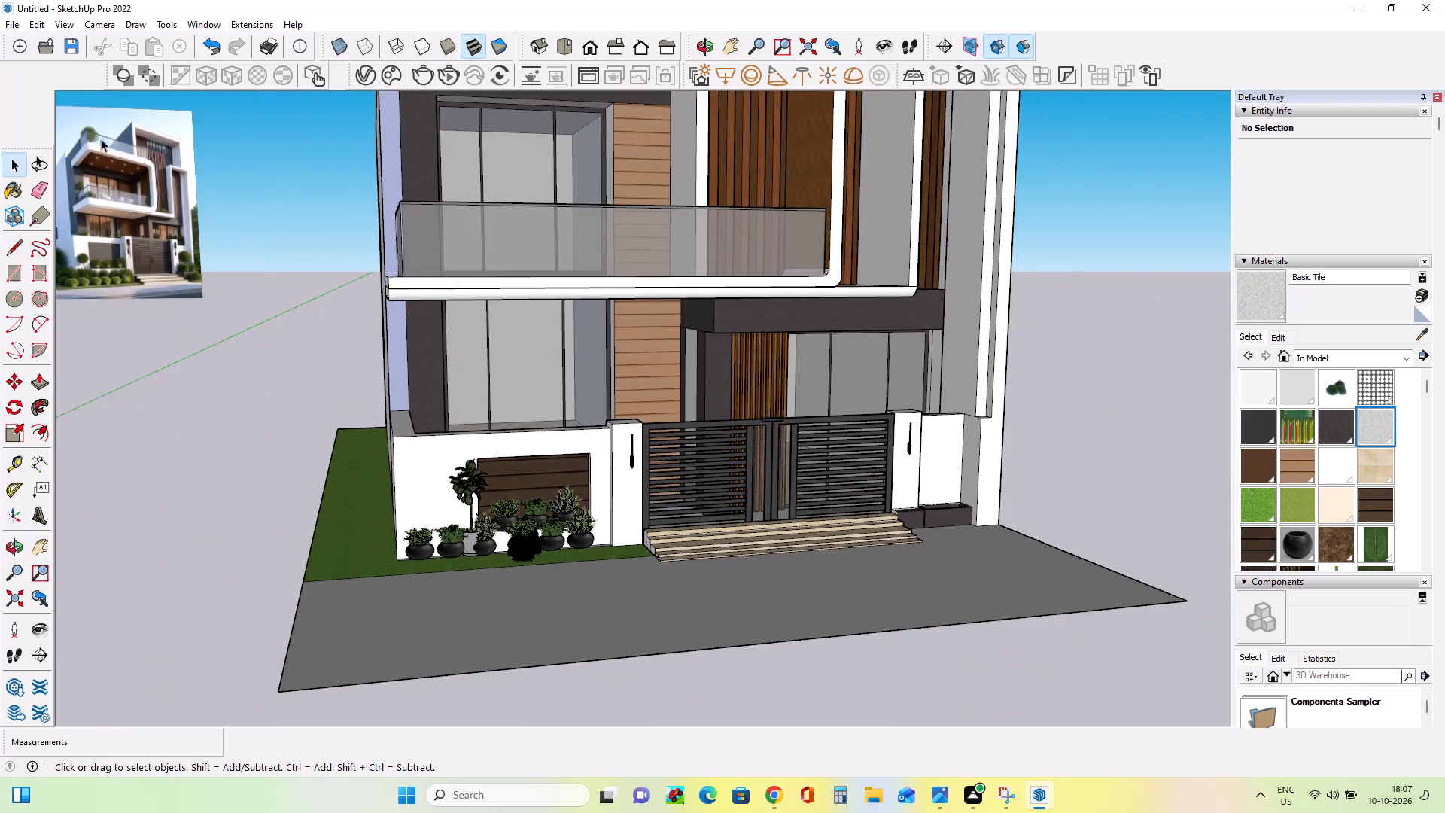
scroll(166, 234, "up", 9)
scroll(160, 249, "down", 10)
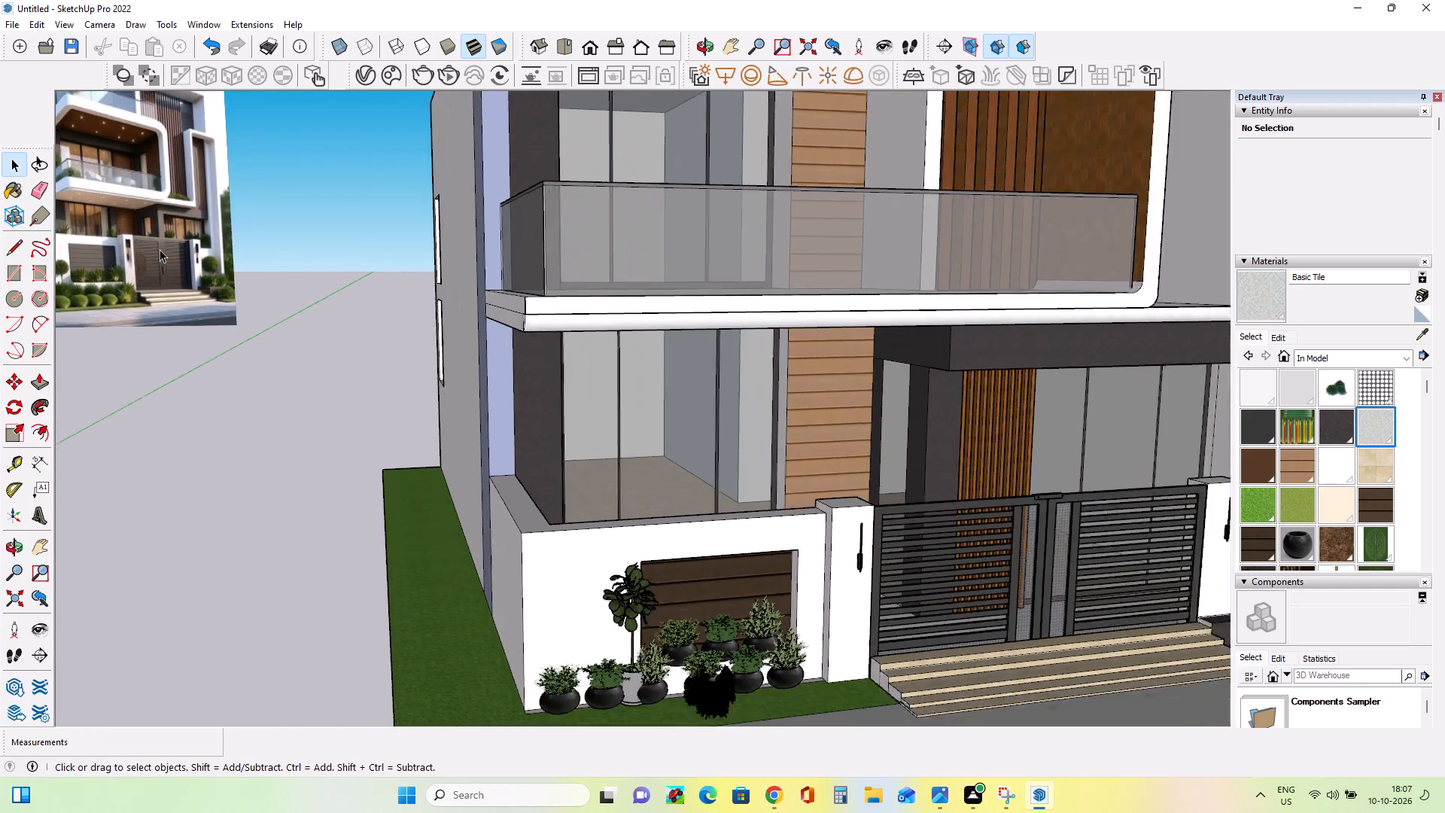
scroll(160, 249, "down", 9)
scroll(136, 259, "up", 1)
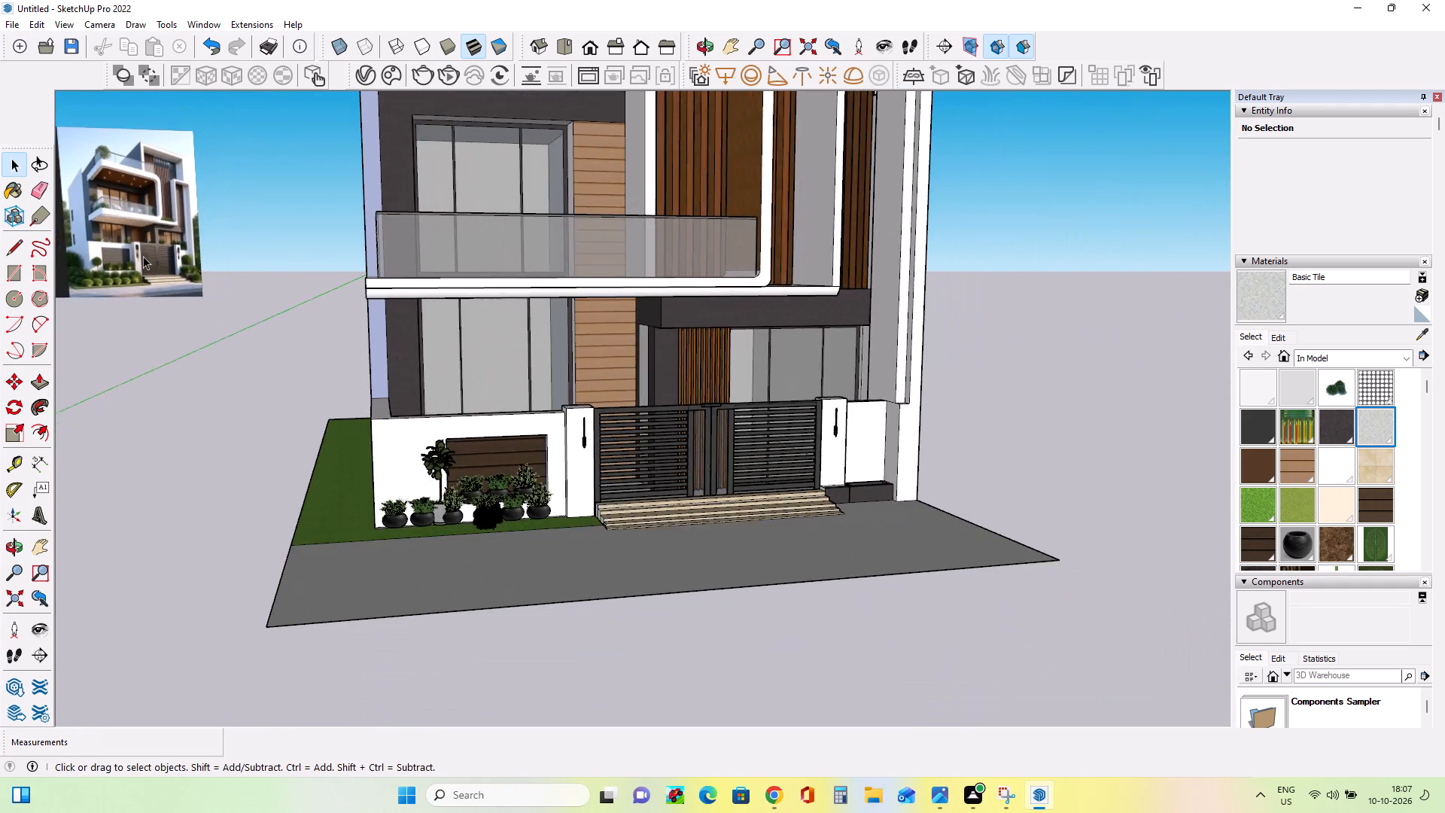
scroll(143, 256, "down", 3)
scroll(479, 403, "up", 9)
scroll(482, 401, "down", 1)
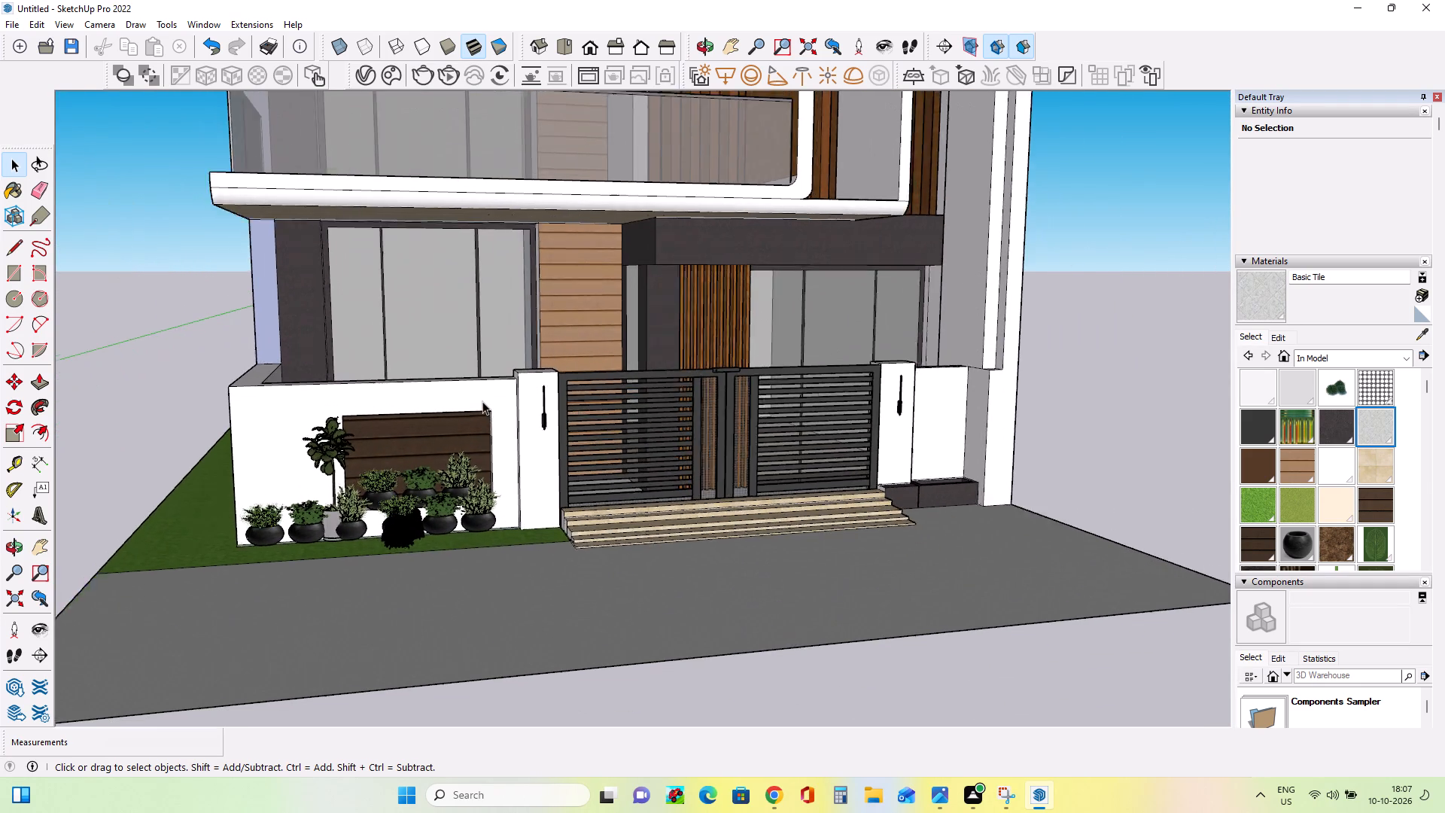
scroll(482, 401, "down", 1)
scroll(482, 401, "up", 4)
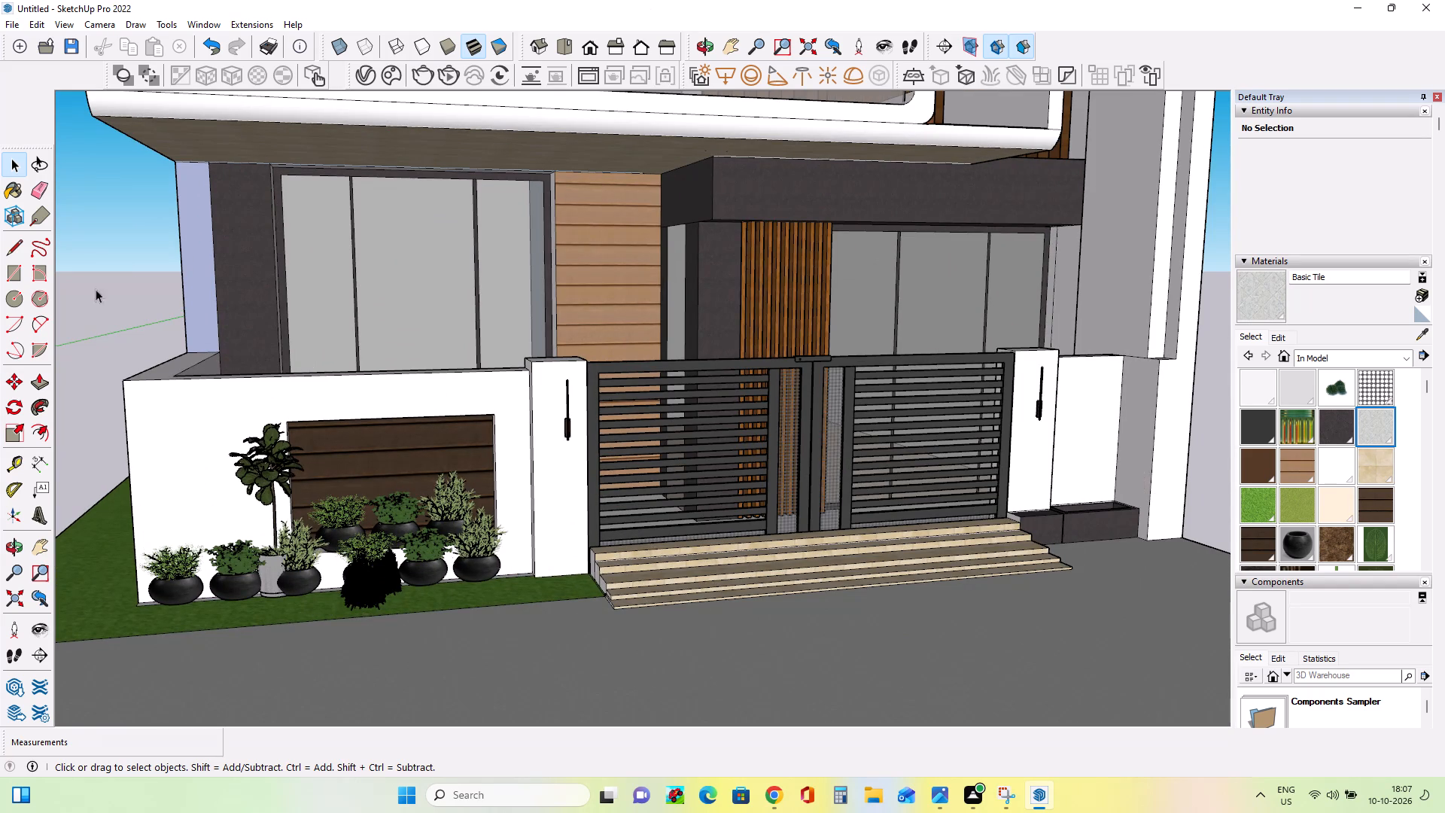
Delete the dark Grass+3 clump standing in front of the black pots by the wood-panelled wall.
left_click(363, 603)
key("Delete")
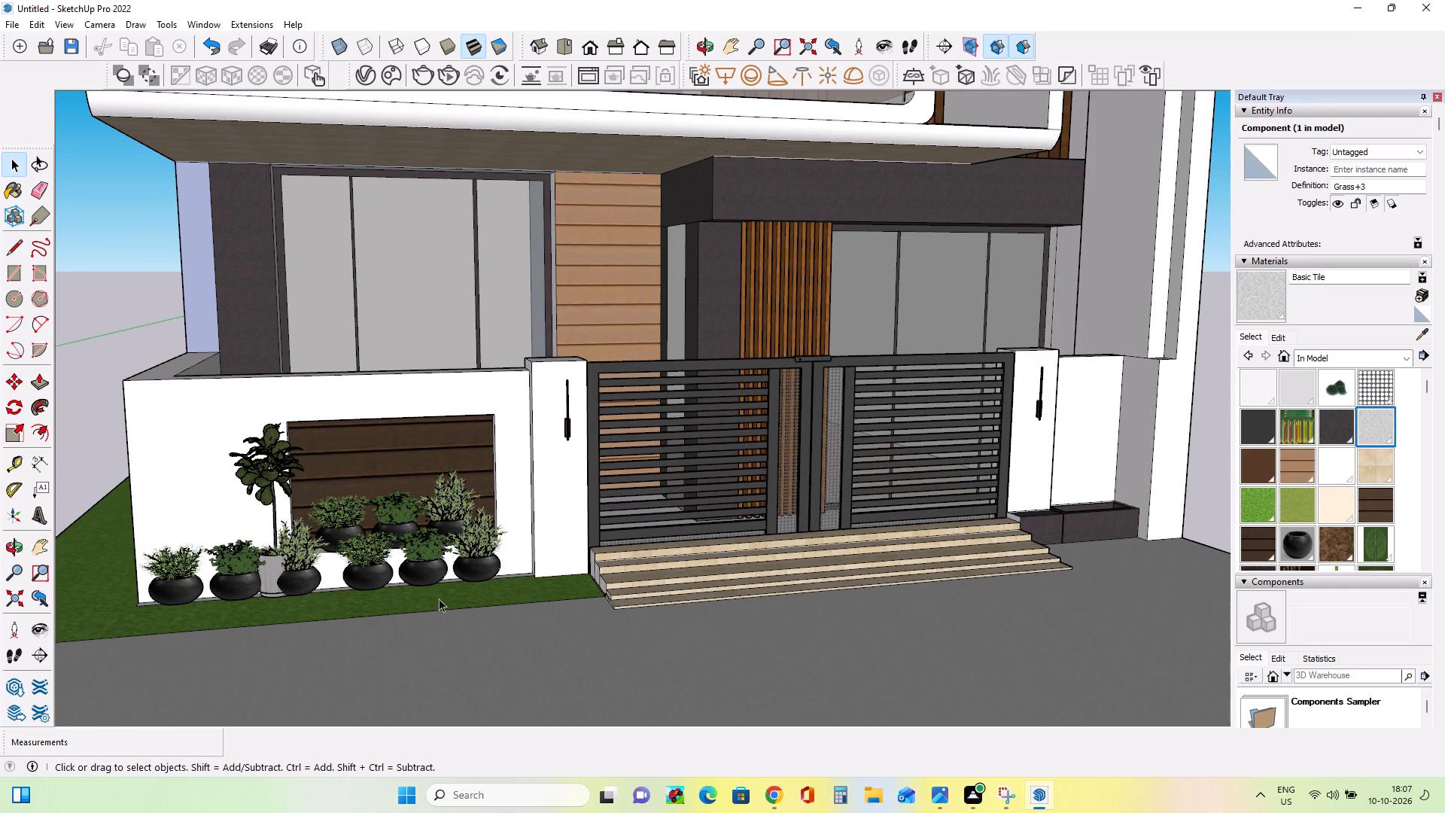
scroll(584, 564, "down", 3)
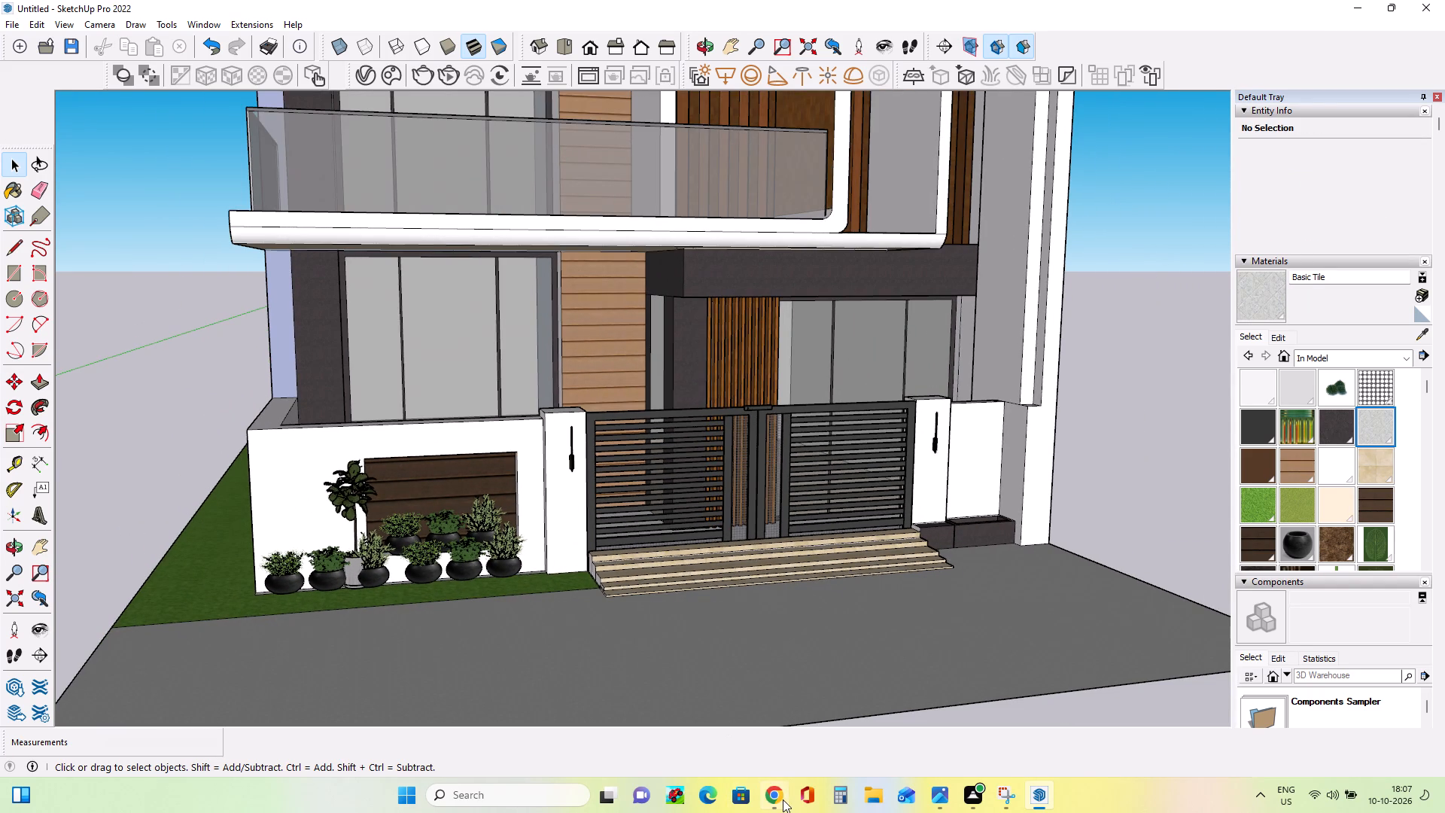
Switch to Chrome and download the 789 KB Plant model with the leafy plant in a brown bowl as a SketchUp file.
left_click(783, 799)
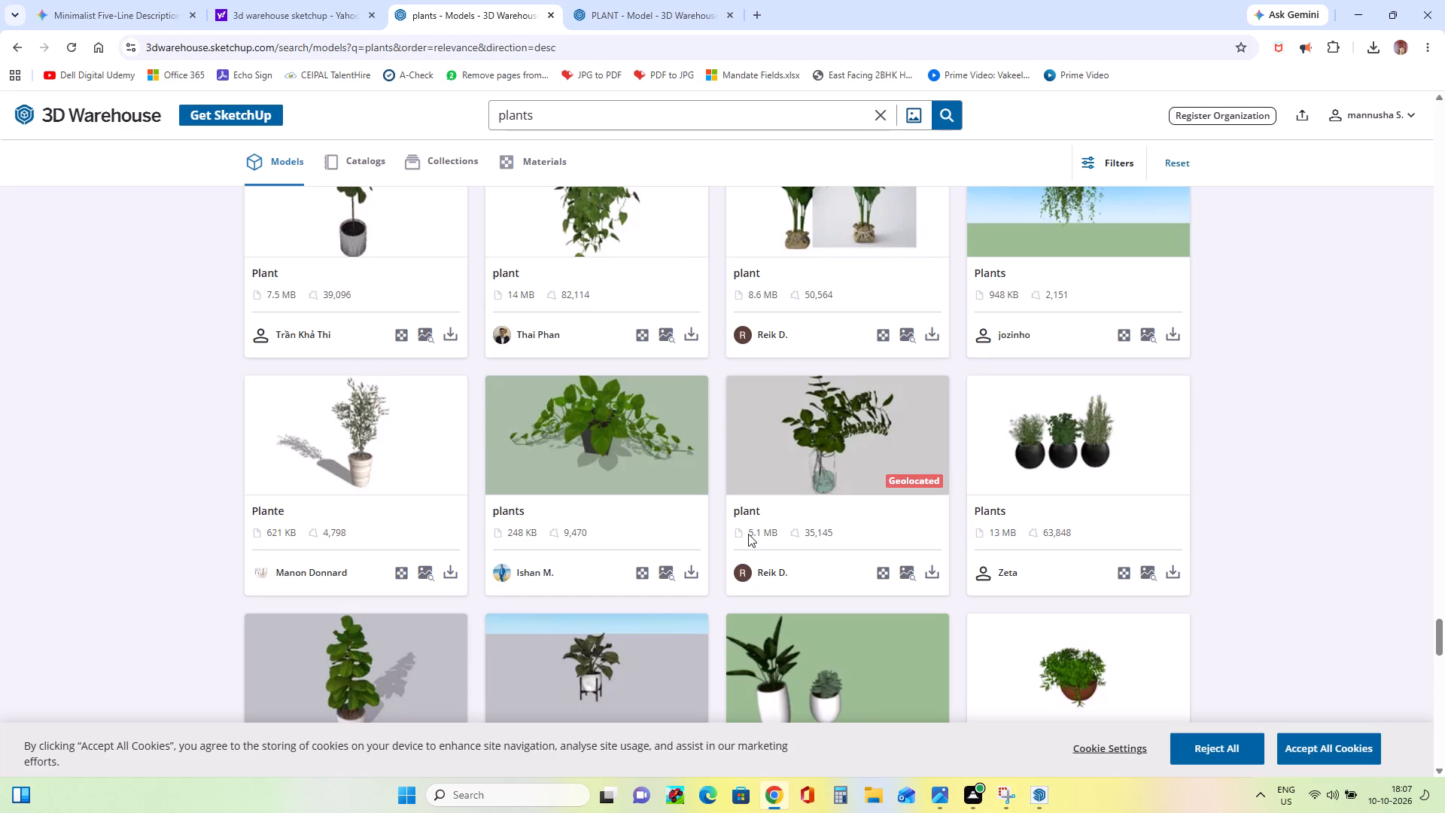
scroll(748, 534, "down", 2)
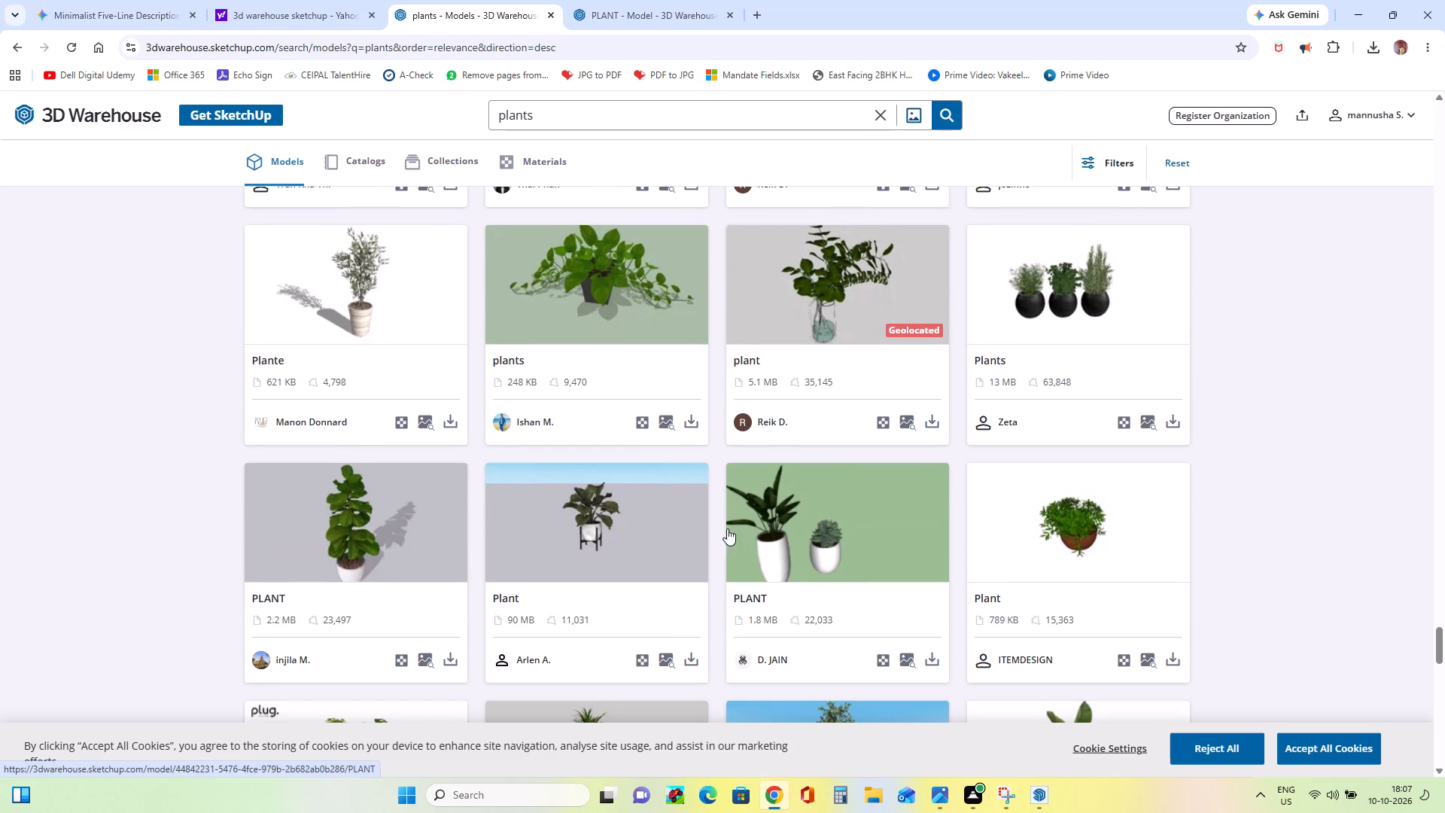
scroll(965, 509, "down", 1)
left_click(1171, 591)
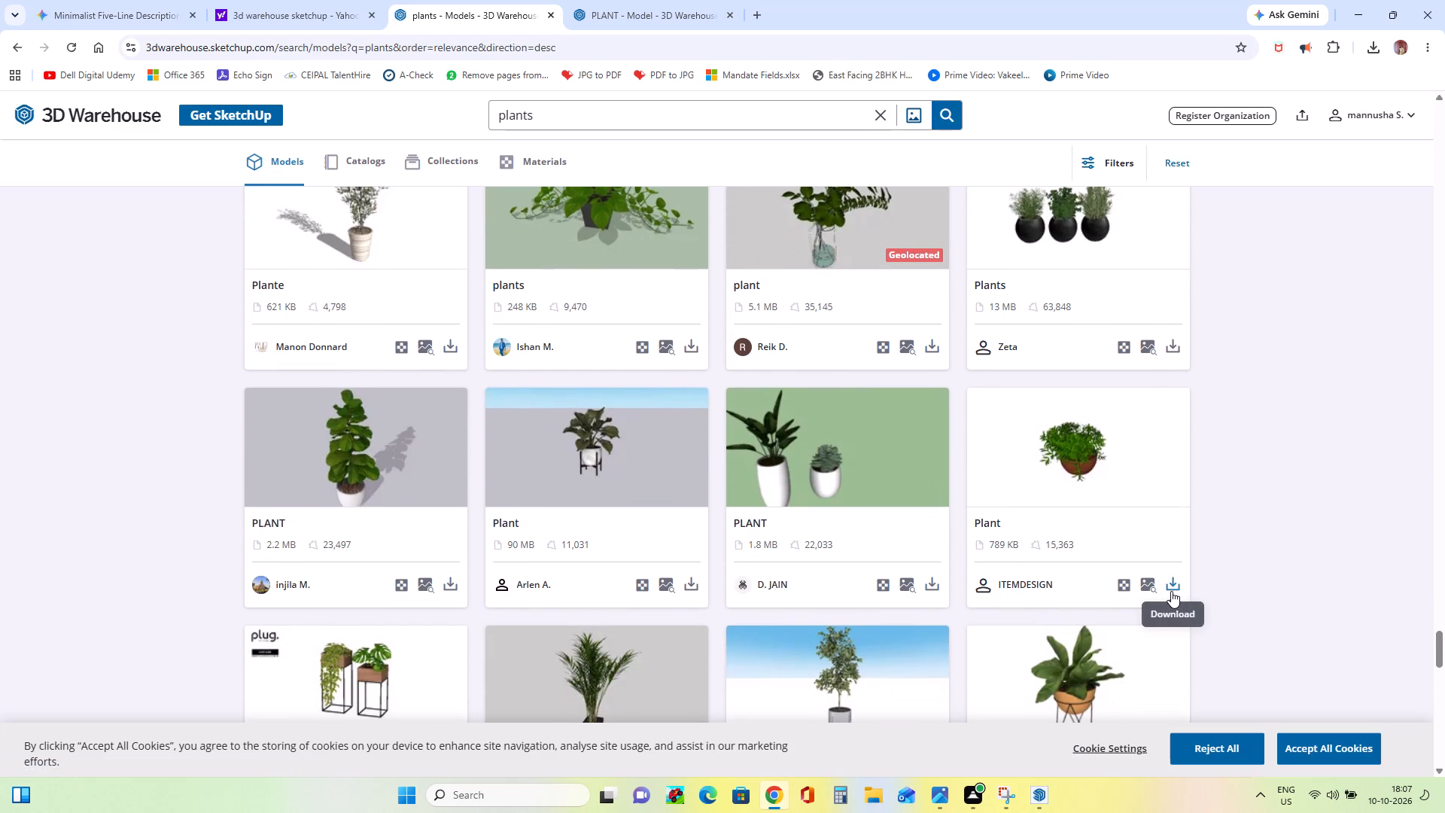
left_click(1188, 617)
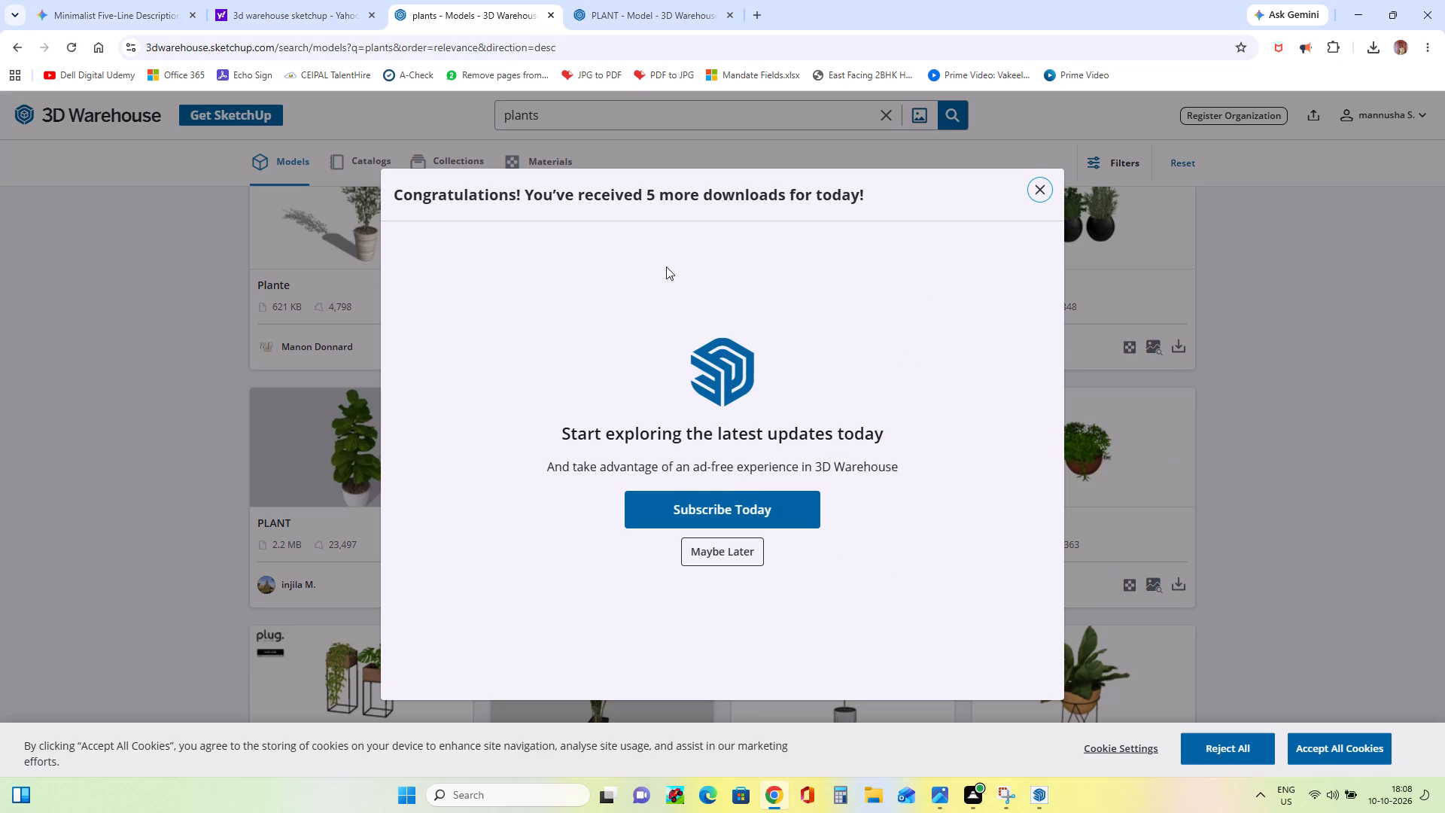
left_click(1038, 186)
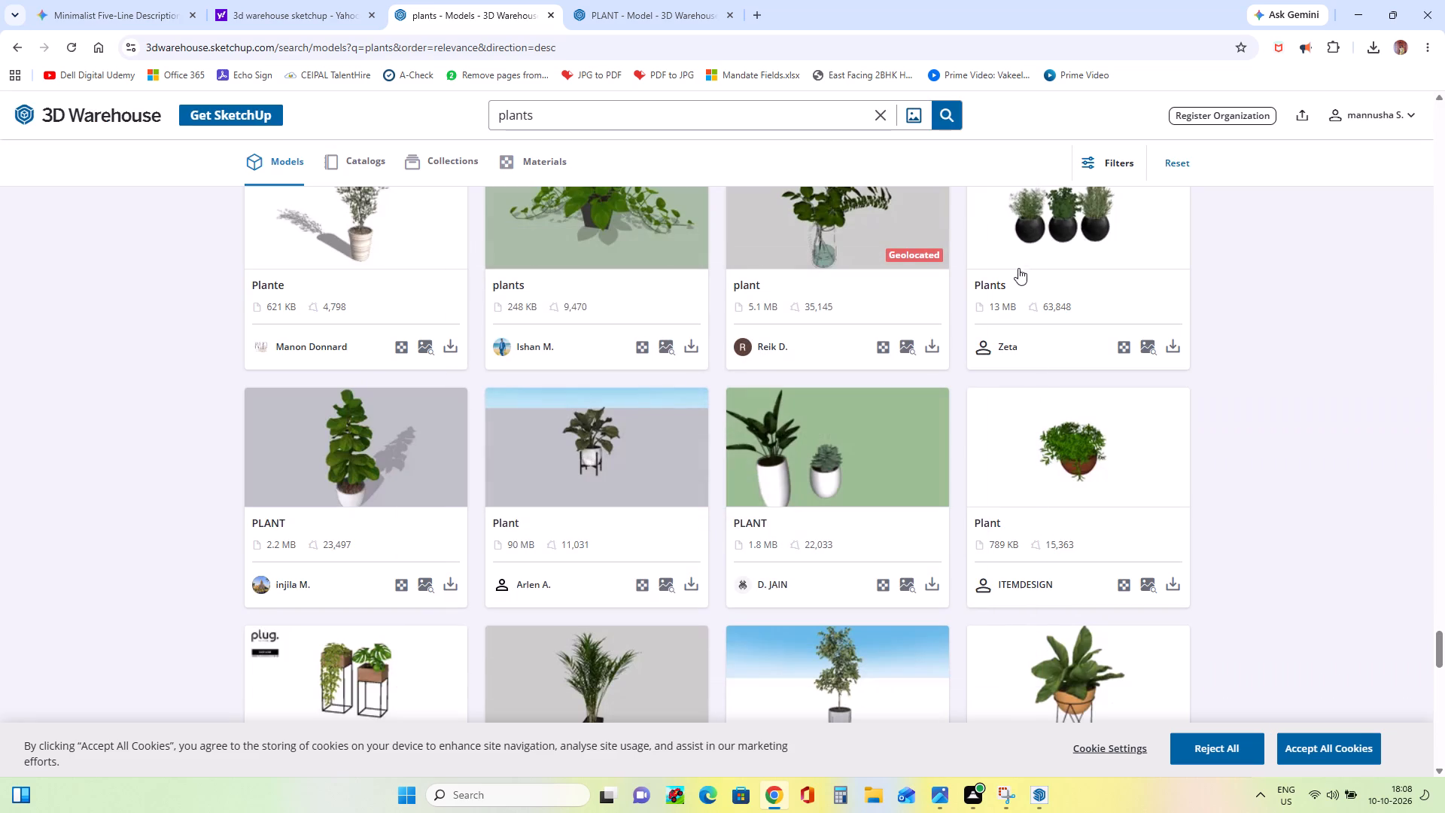
left_click(1174, 586)
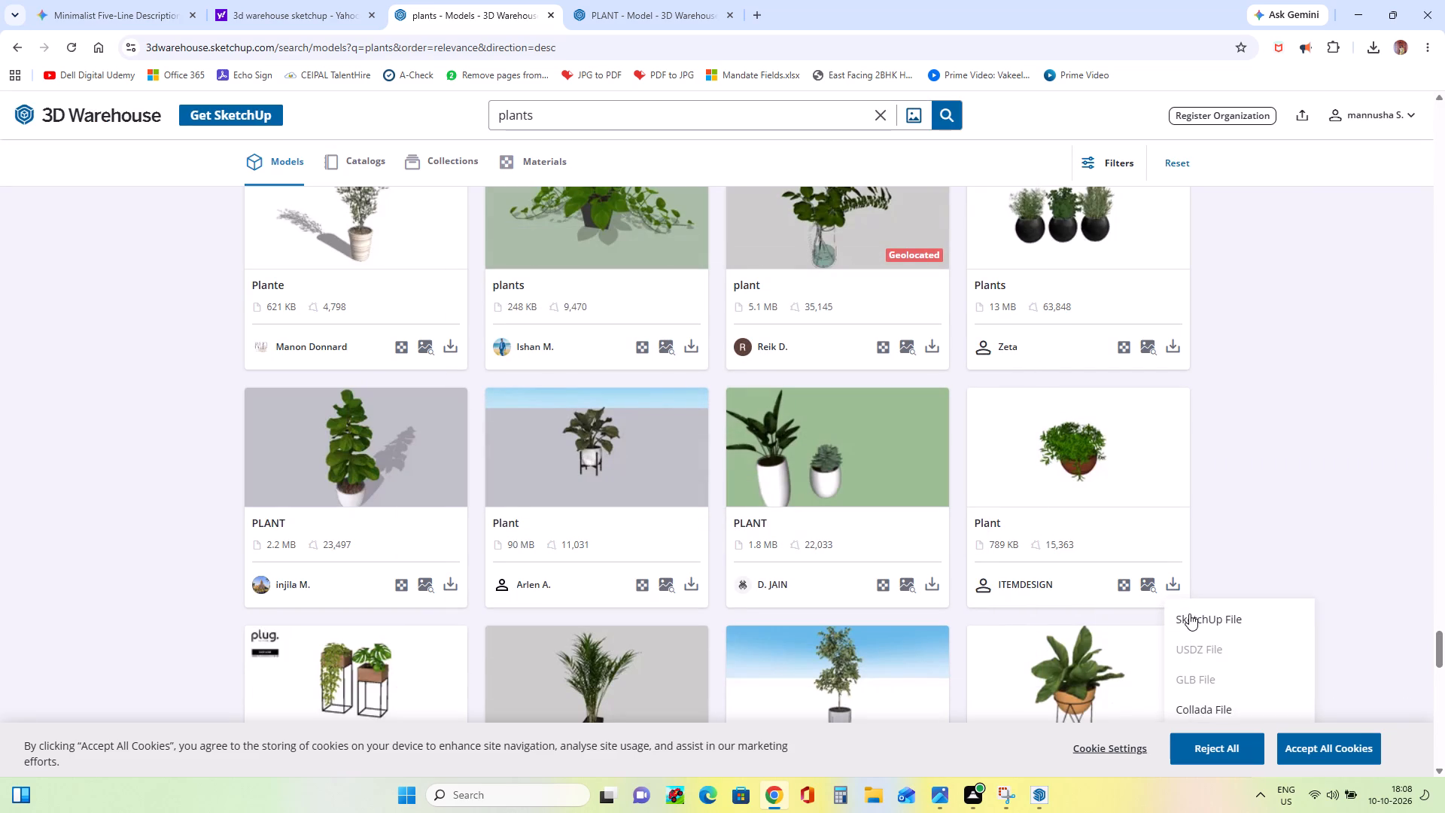
left_click(1189, 614)
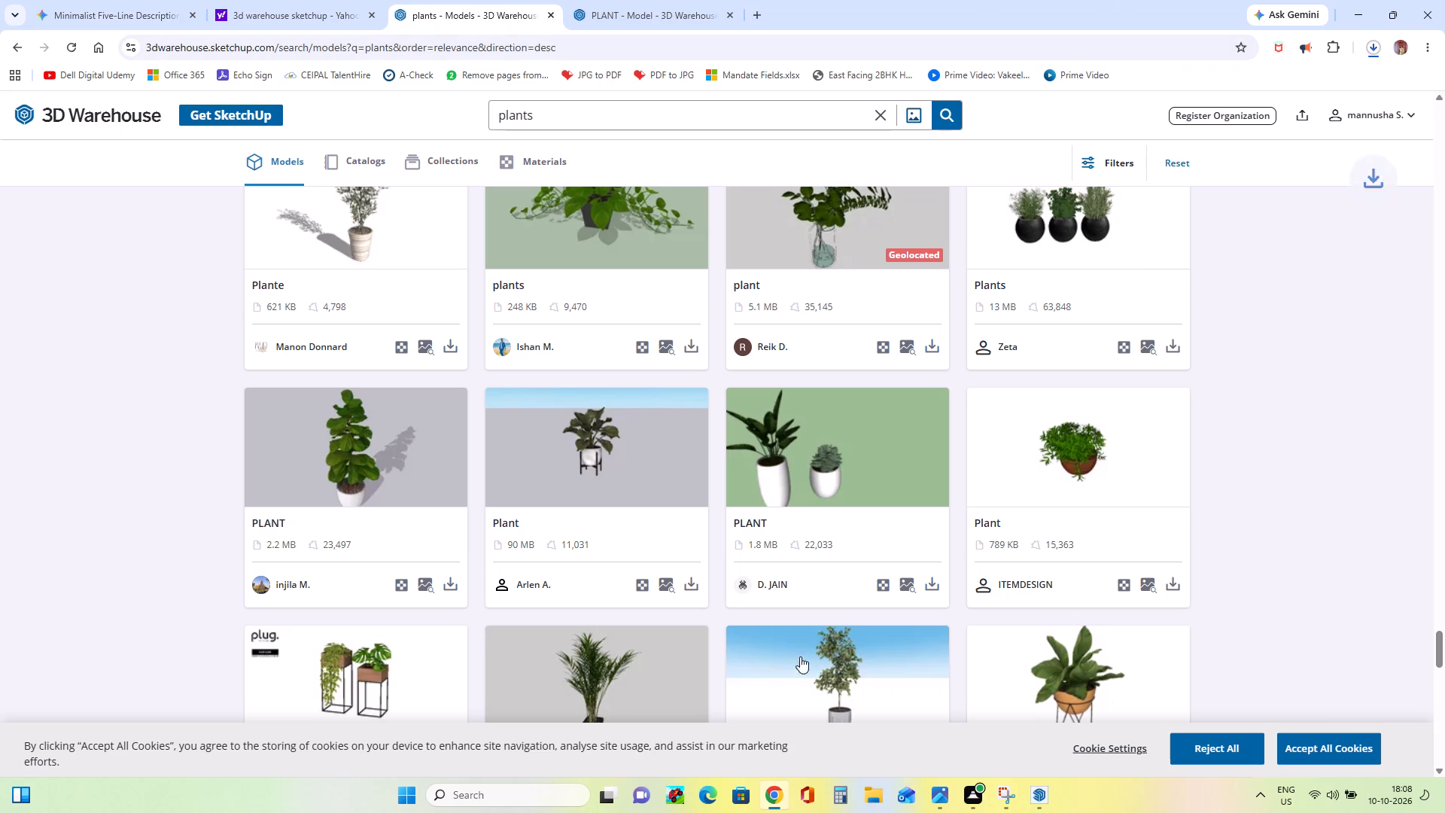
Browse the 3D Warehouse plants results for another plant model that suits the front of the house.
scroll(419, 720, "down", 3)
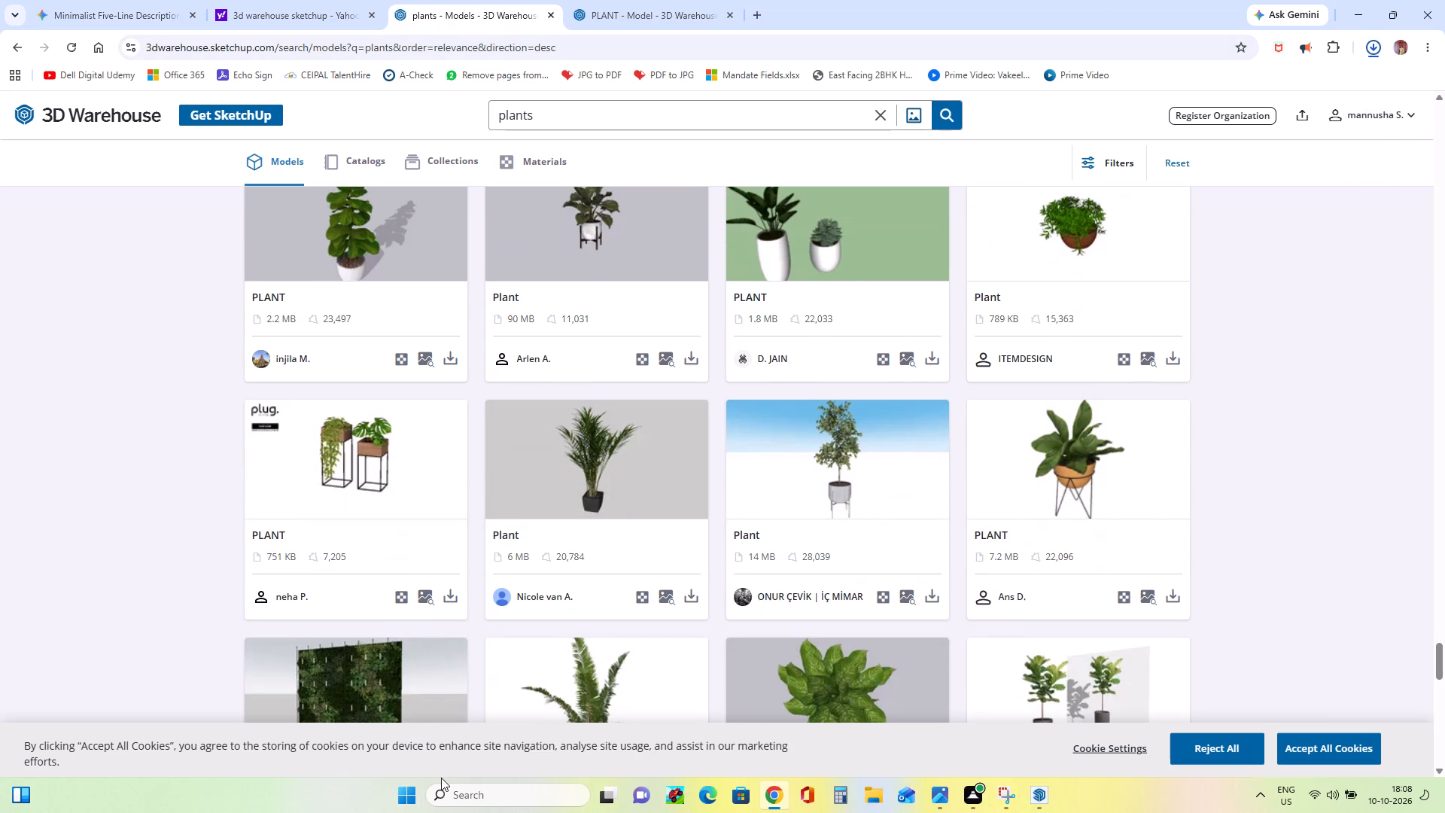
scroll(455, 785, "down", 4)
scroll(291, 607, "down", 15)
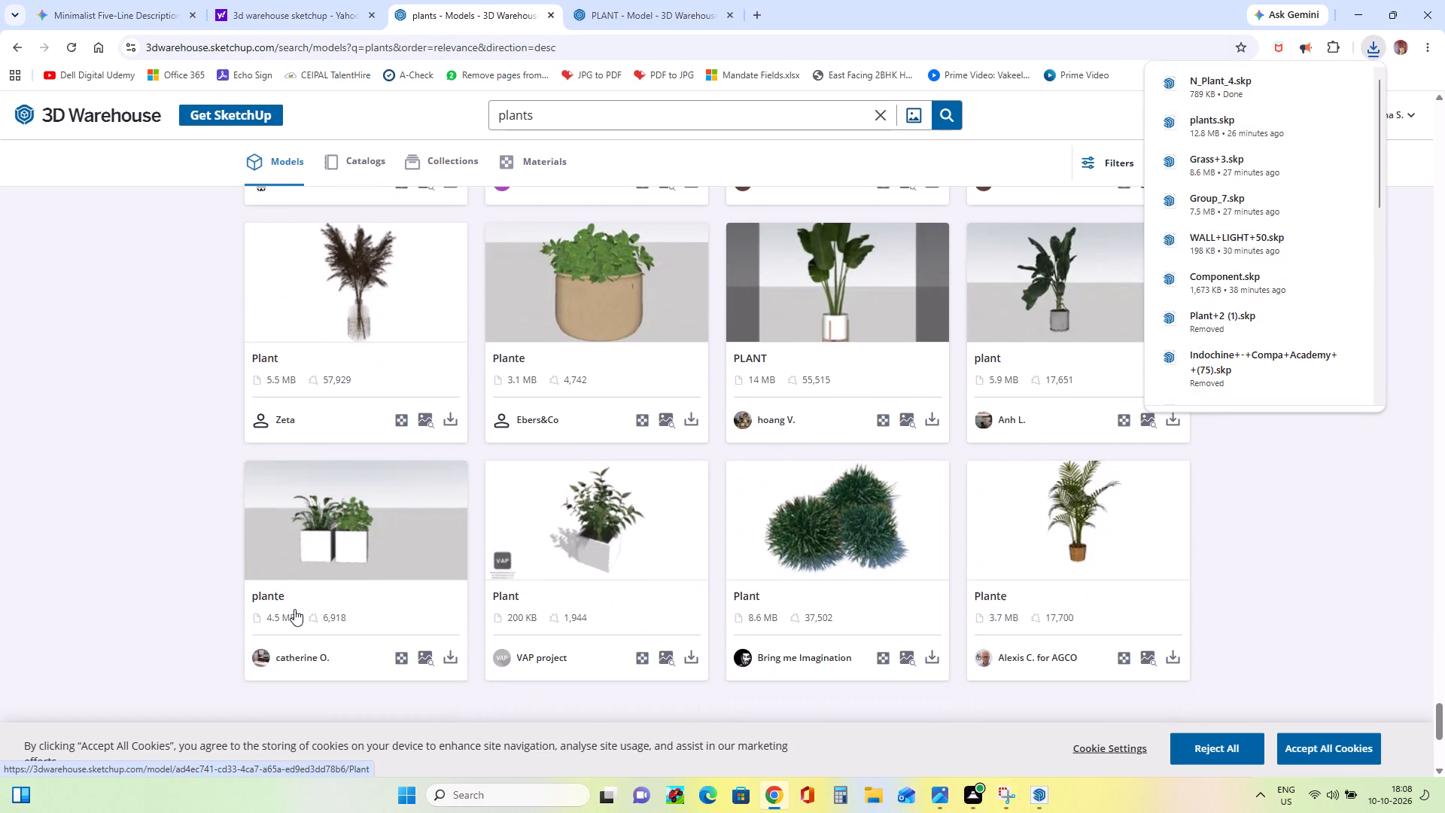
scroll(294, 609, "down", 3)
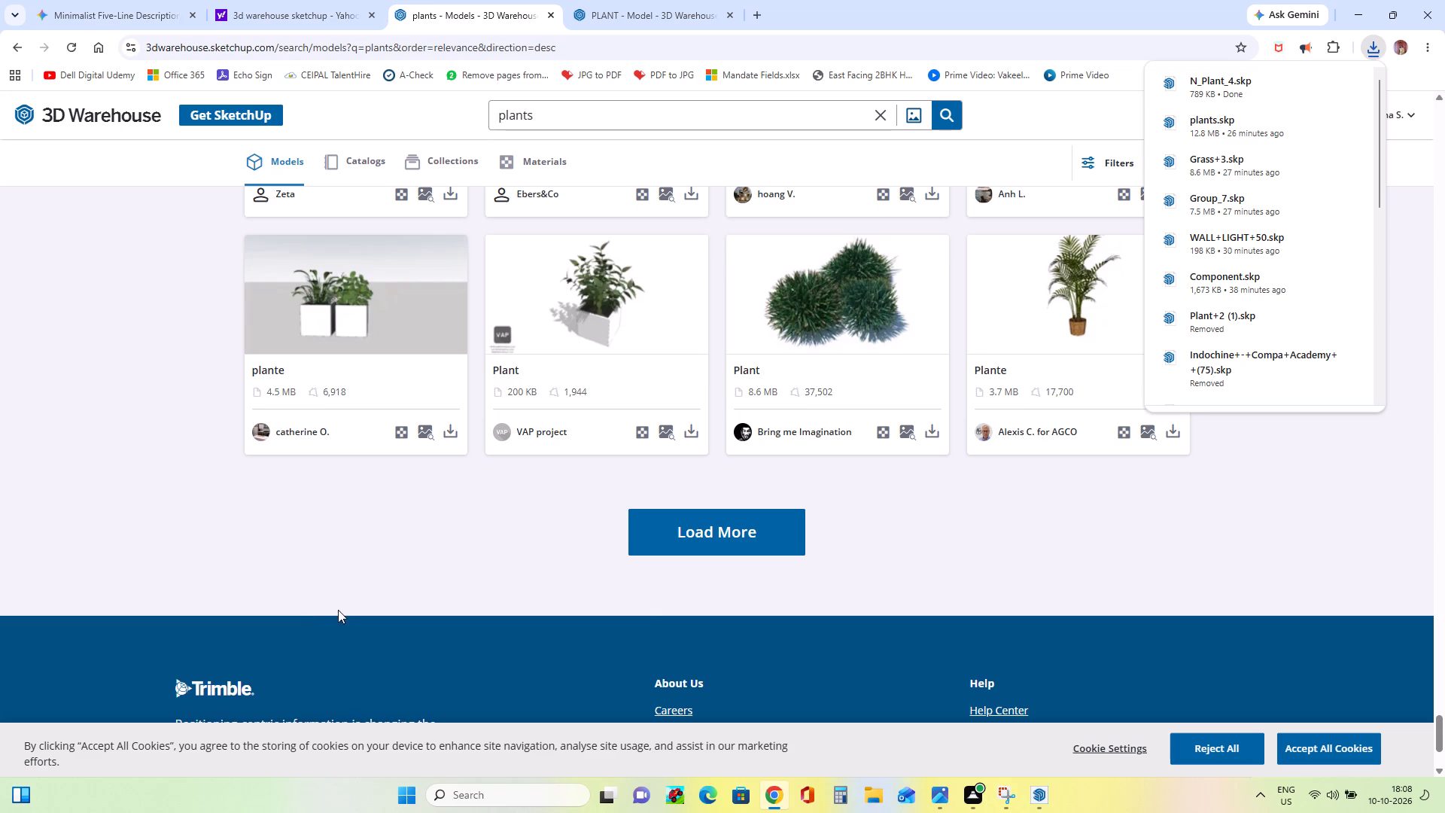
scroll(884, 458, "up", 2)
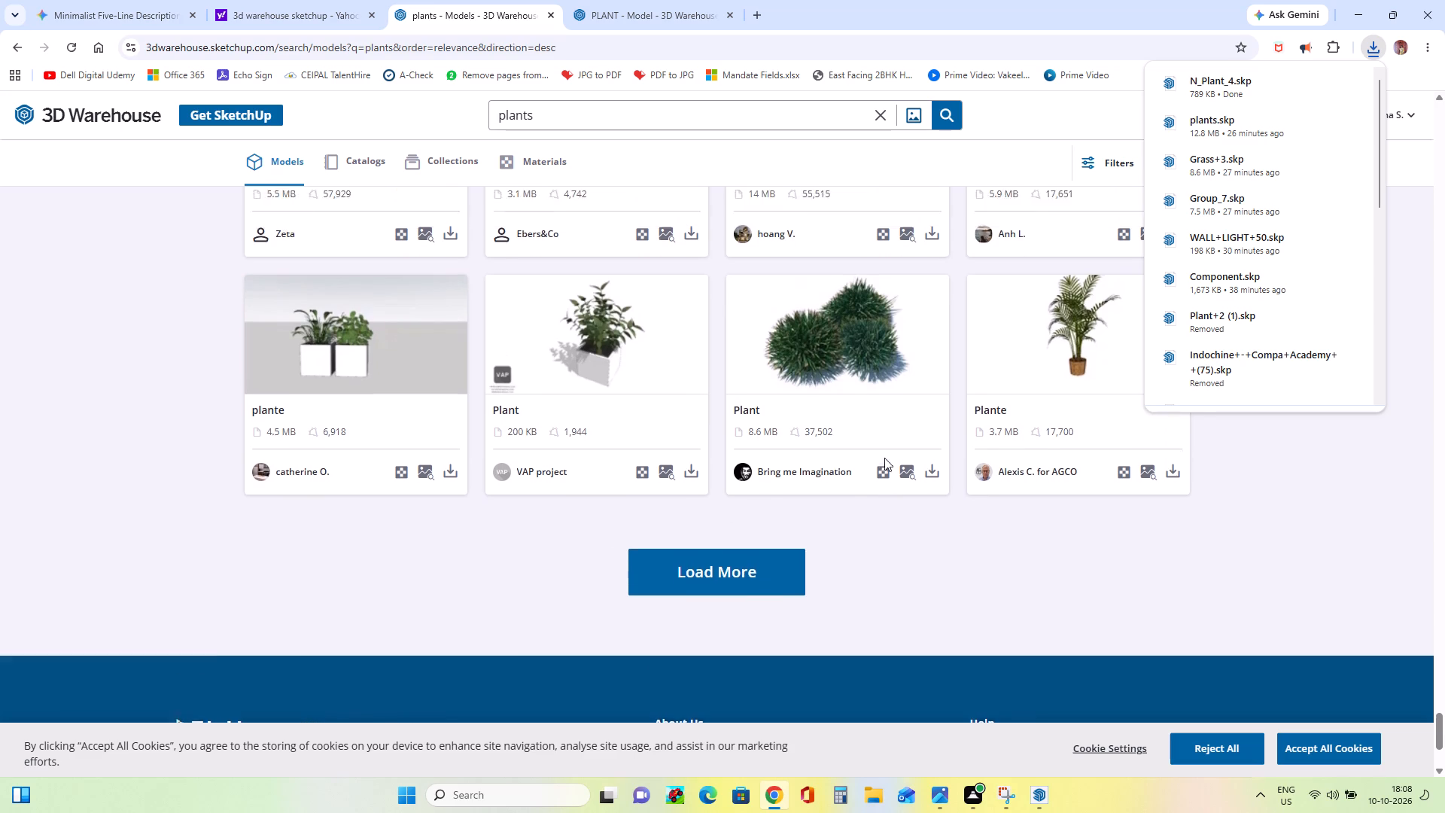
scroll(884, 458, "up", 19)
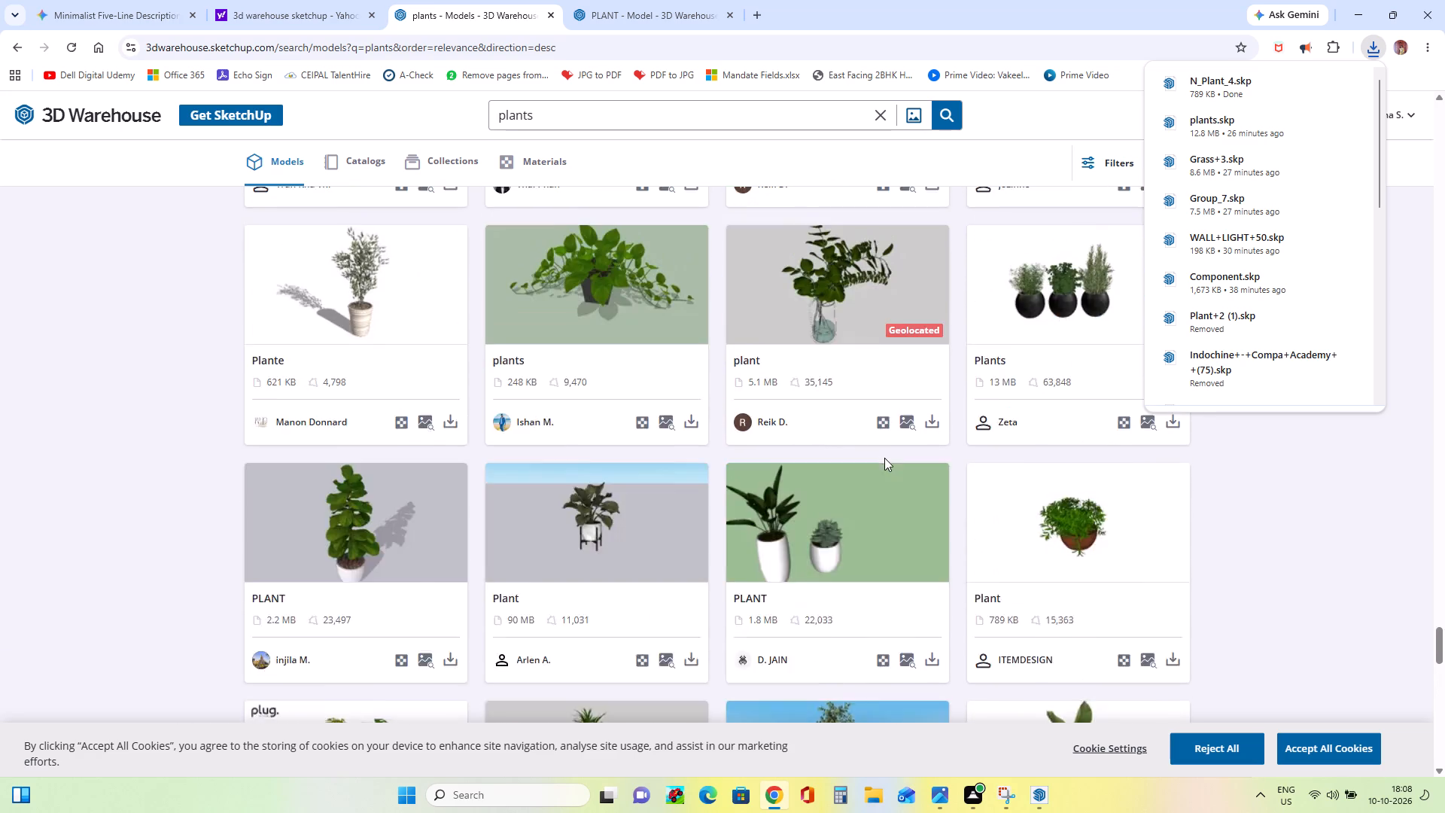
scroll(884, 458, "up", 2)
scroll(884, 458, "down", 1)
scroll(884, 458, "up", 16)
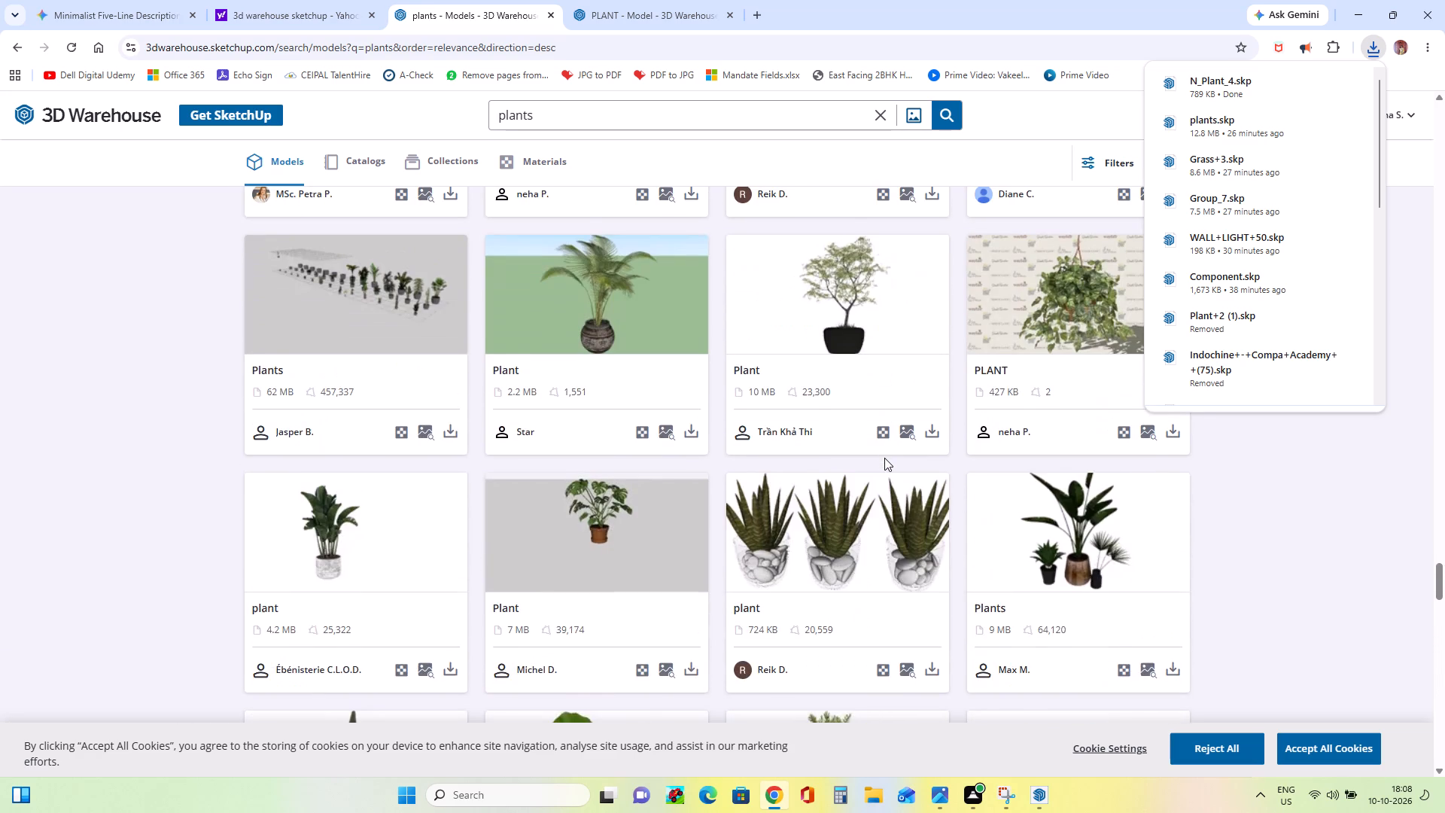
scroll(884, 458, "up", 13)
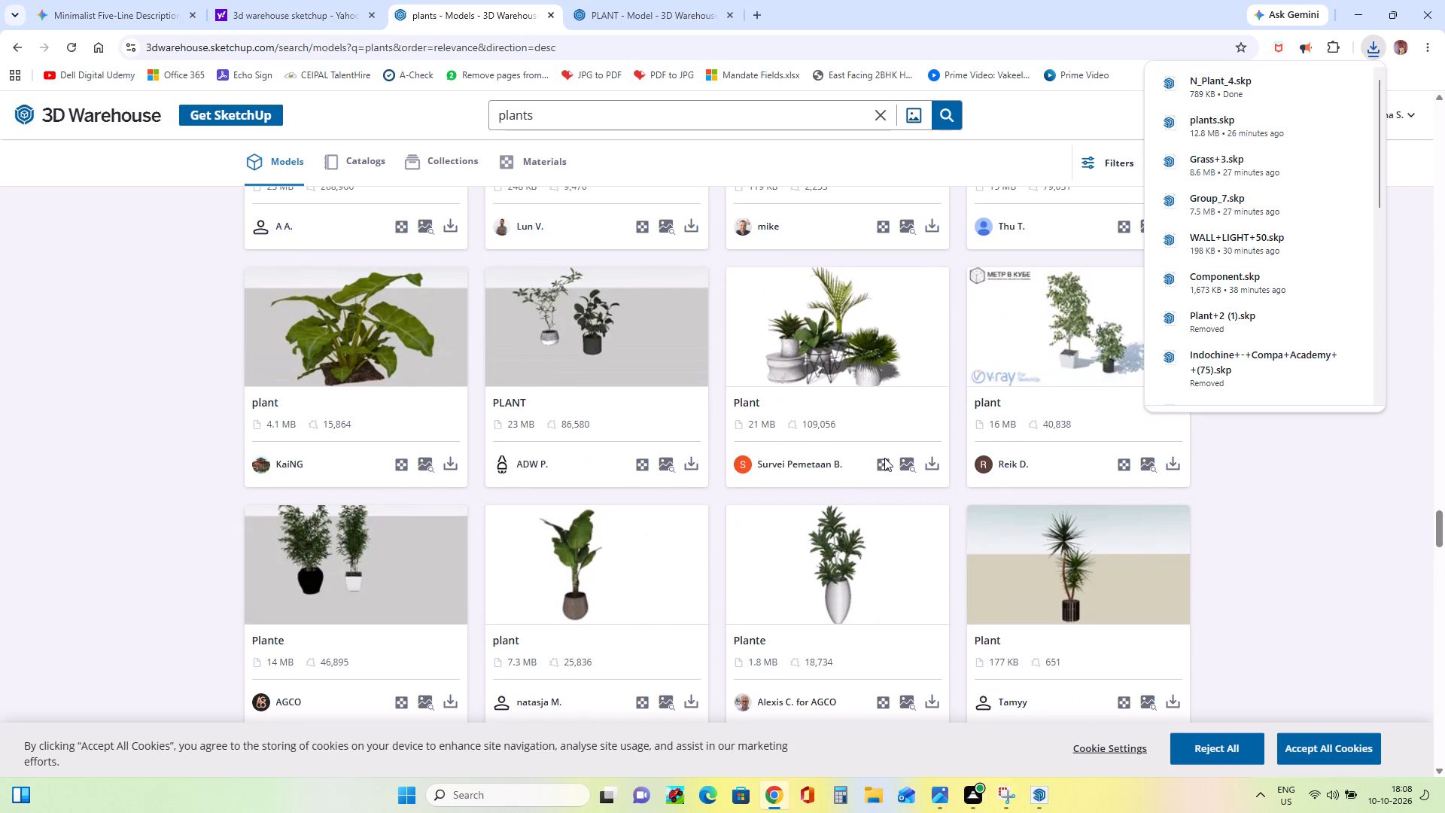
scroll(884, 458, "up", 12)
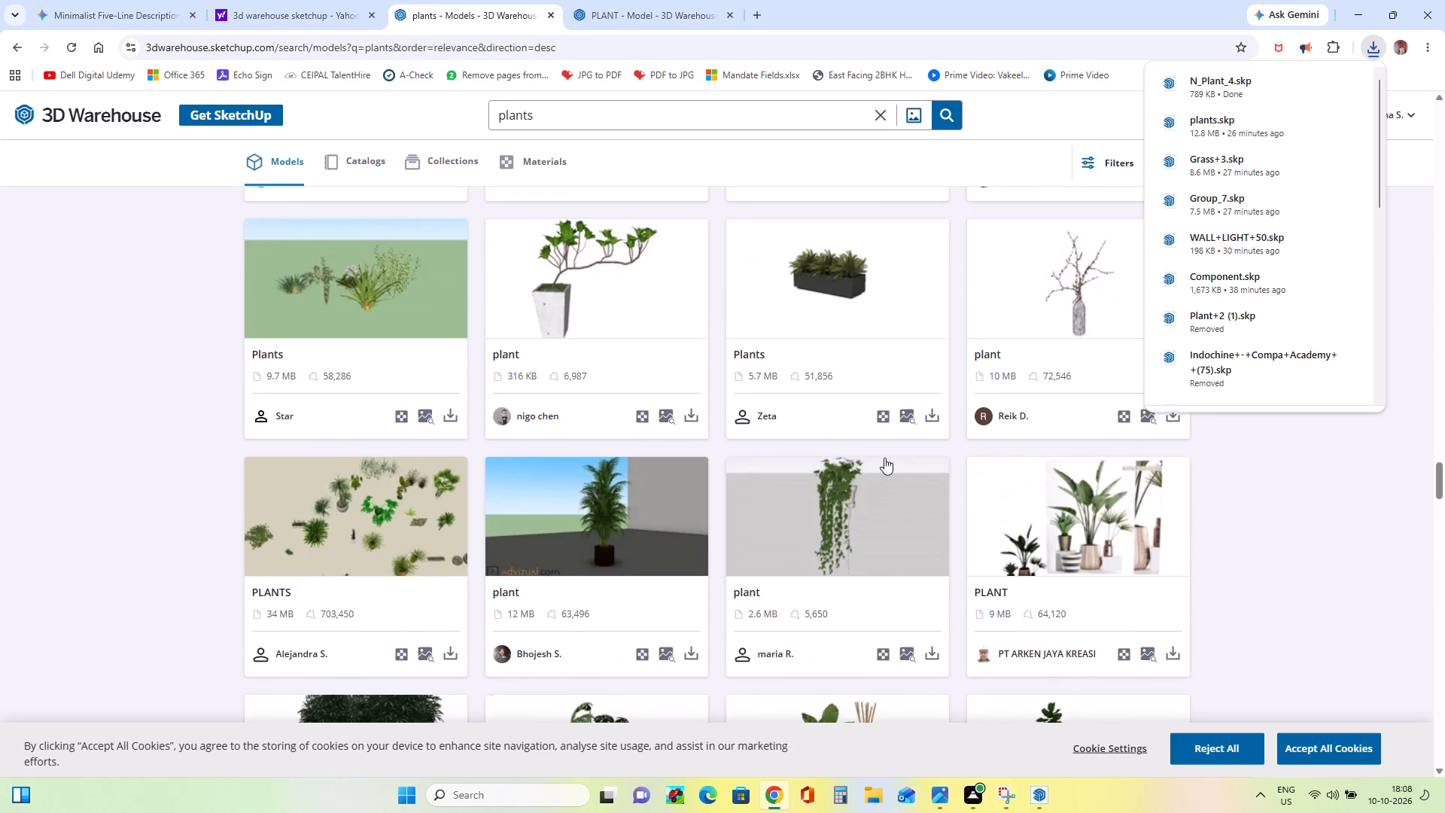
scroll(884, 458, "up", 17)
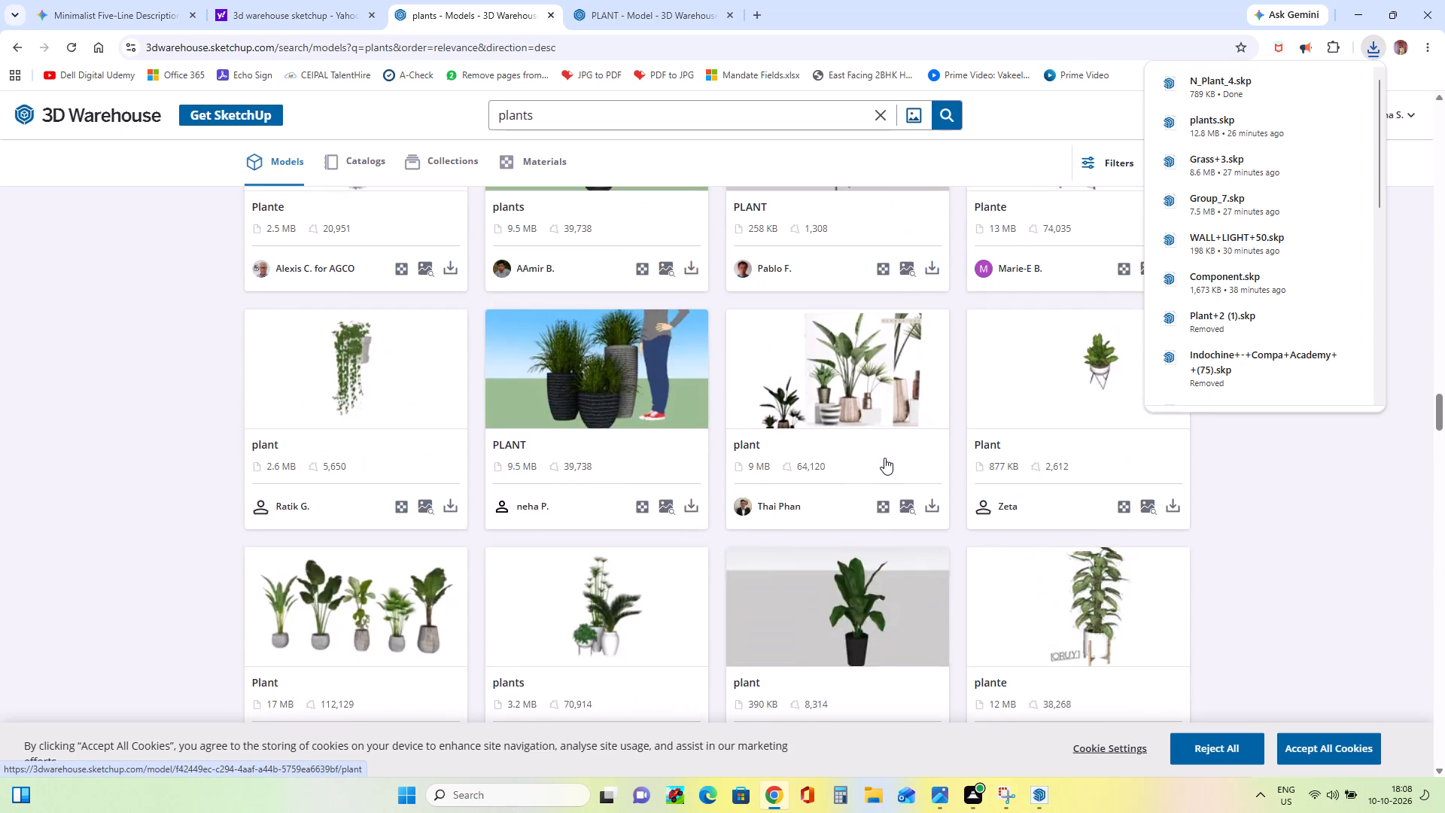
scroll(884, 458, "up", 4)
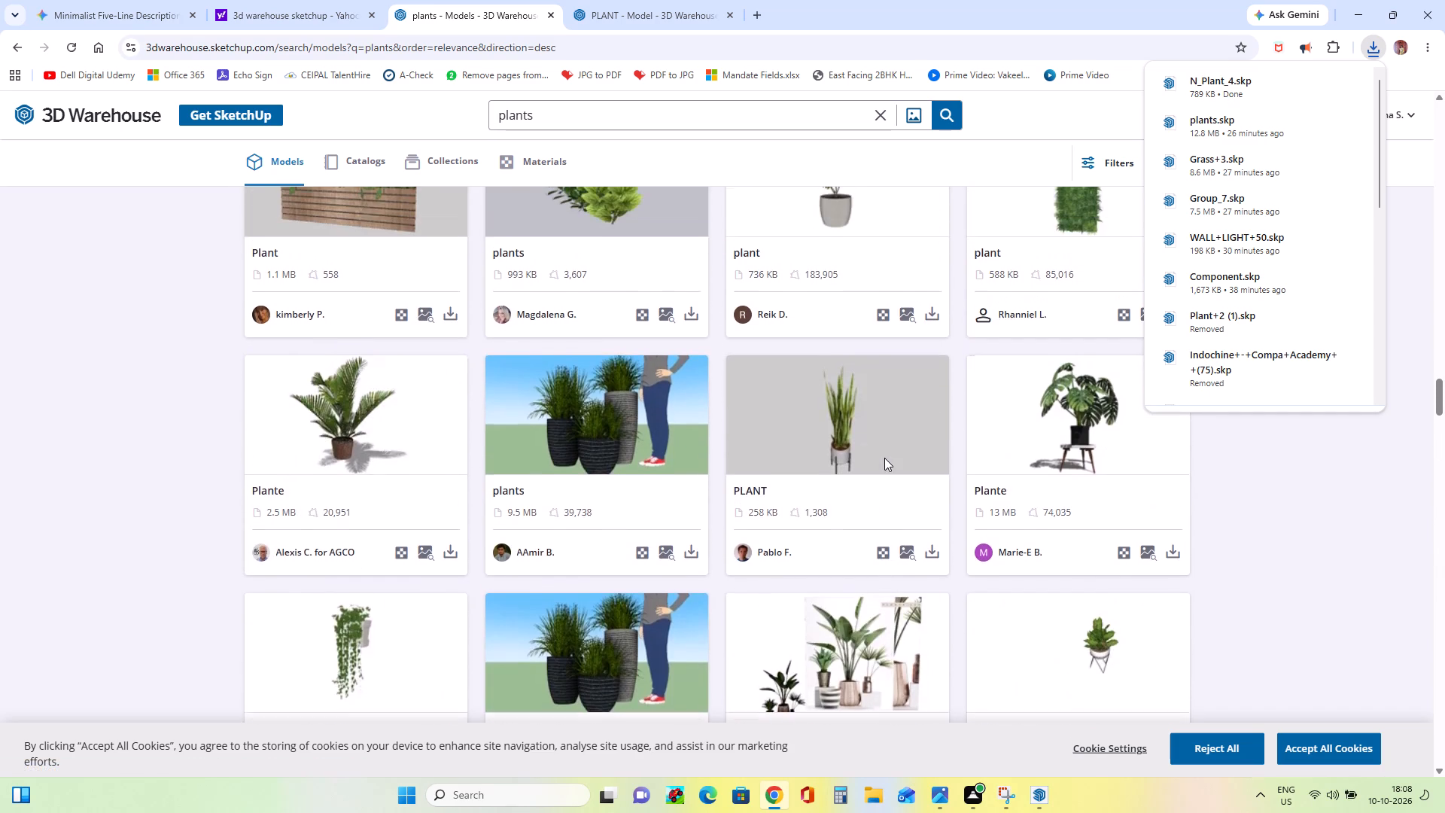
scroll(884, 458, "up", 8)
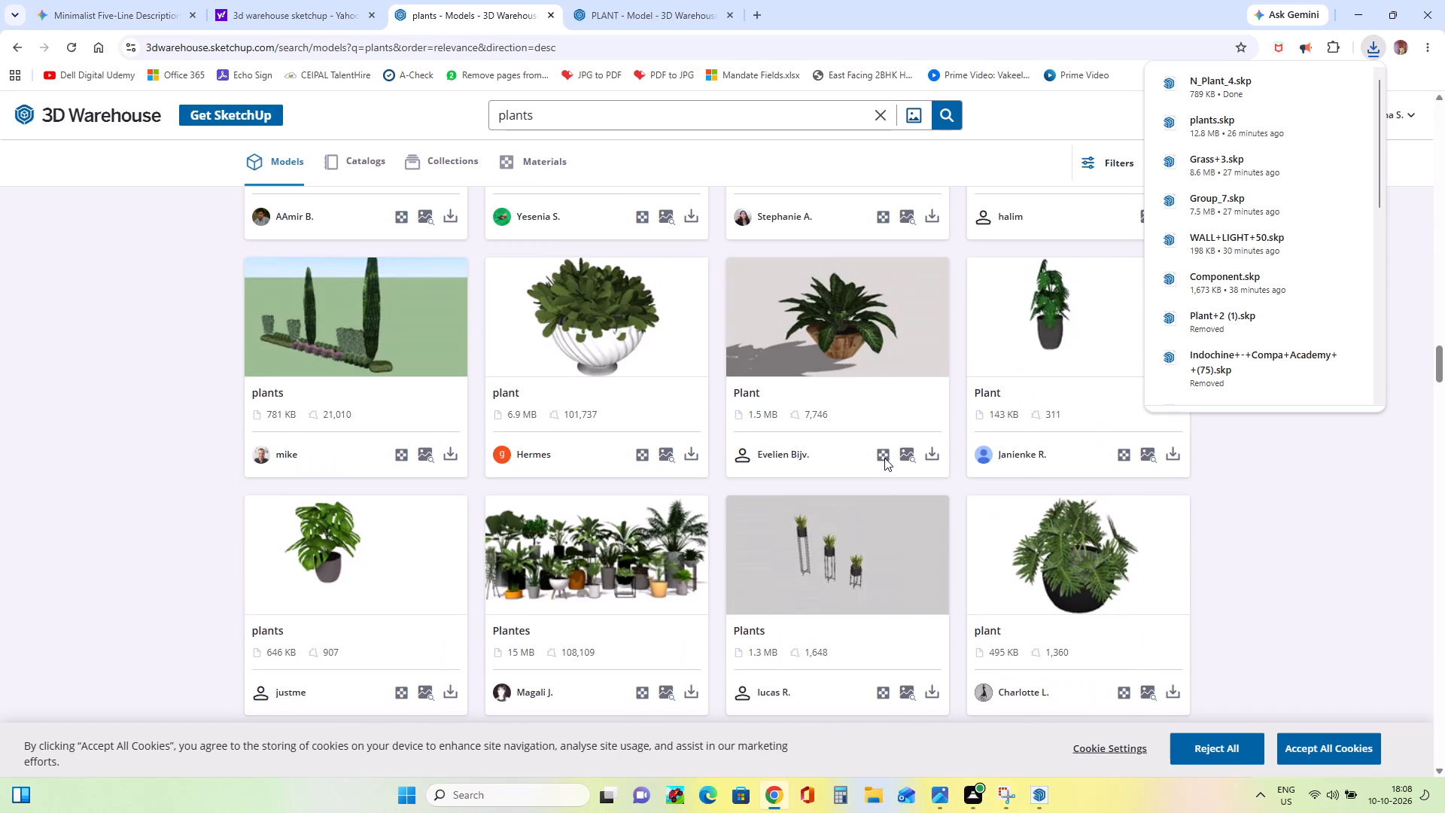
scroll(884, 458, "up", 11)
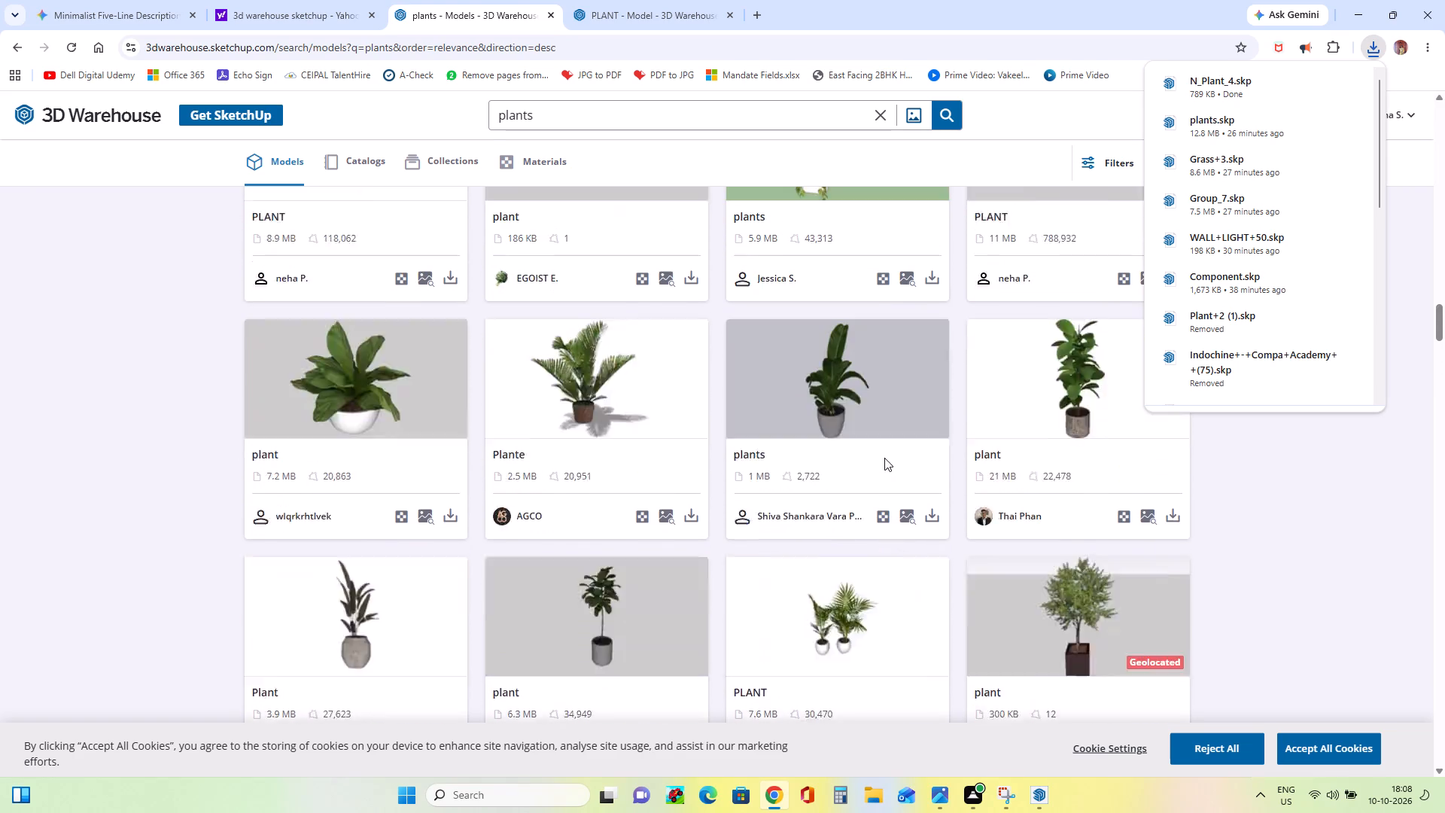
scroll(884, 458, "up", 14)
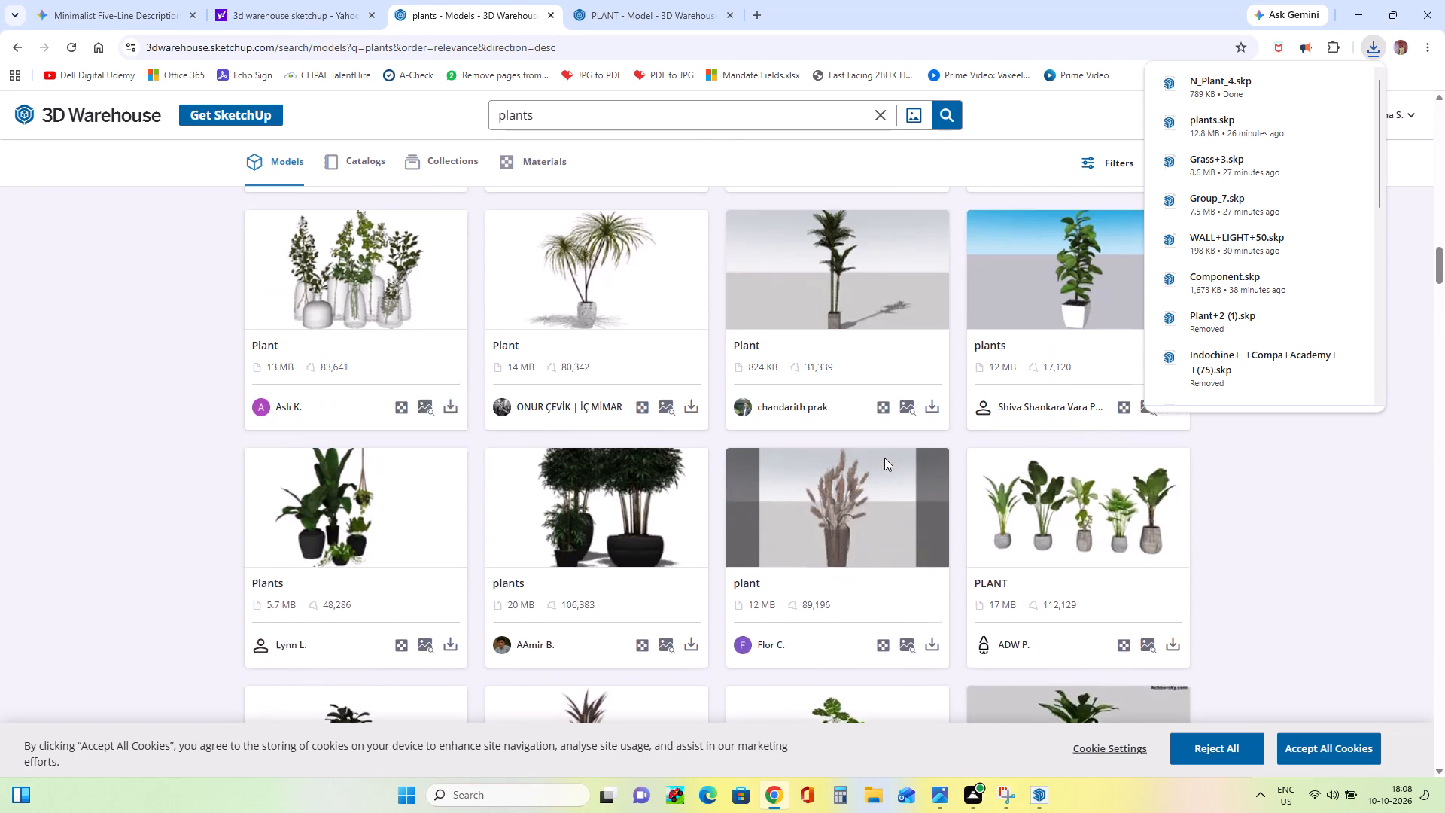
Download the 20 MB plants model of bushy multi-stemmed plants in black pots as a SketchUp file.
left_click(688, 677)
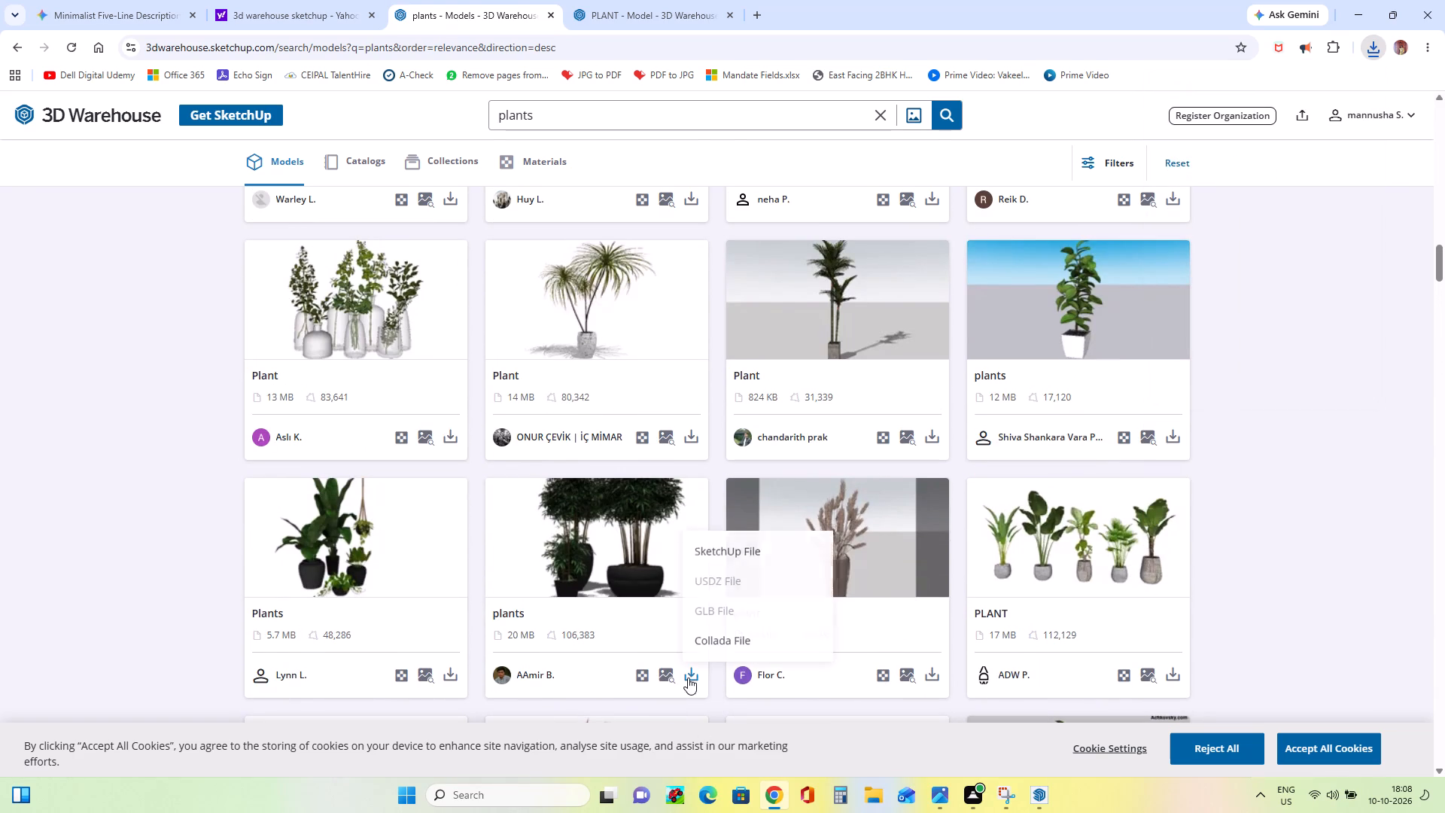
left_click(762, 544)
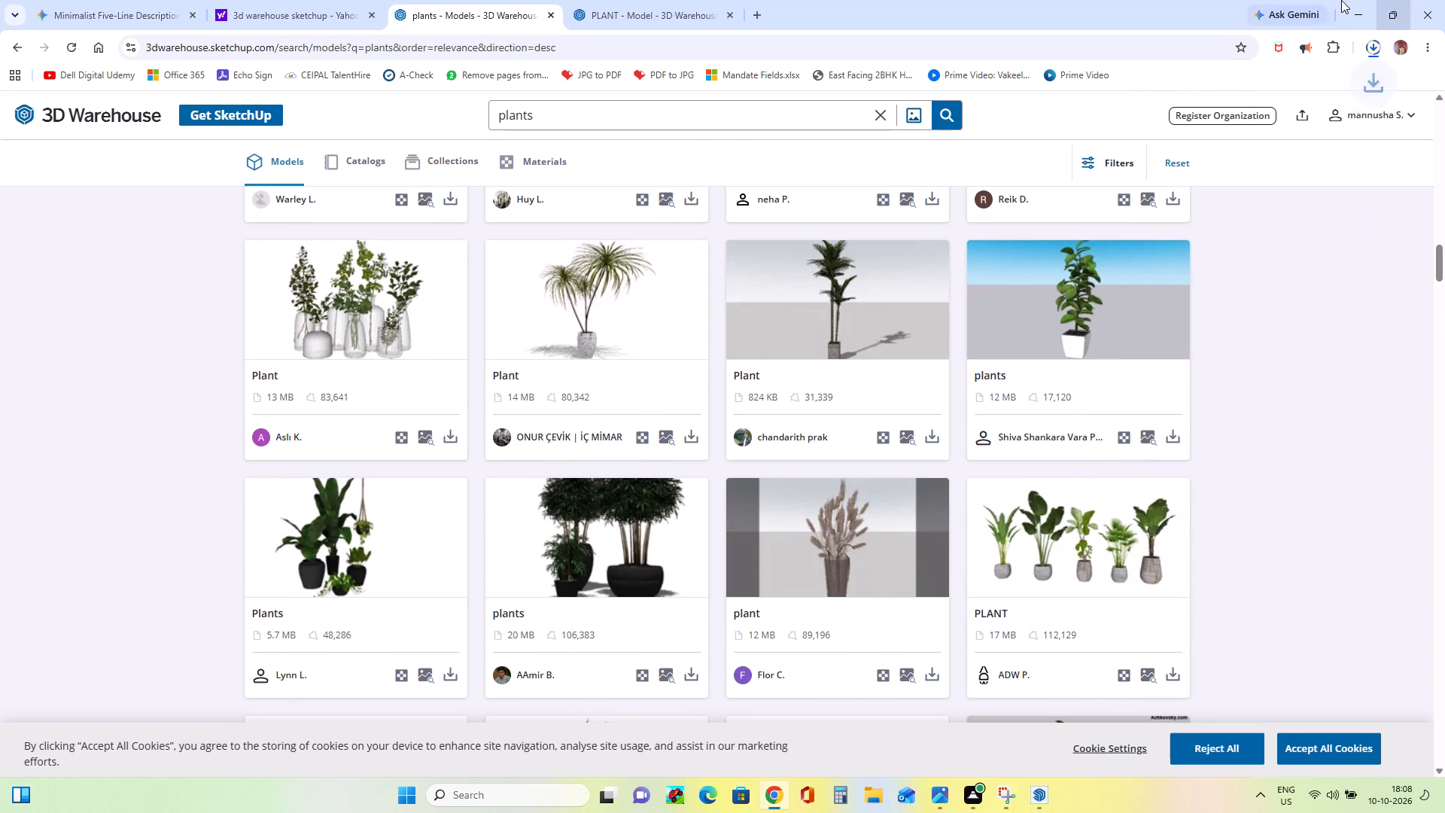
Switch to SketchUp and import the BAMBOO+PLANTS+18 model, placing it among the black pots by the front wall.
left_click(1355, 11)
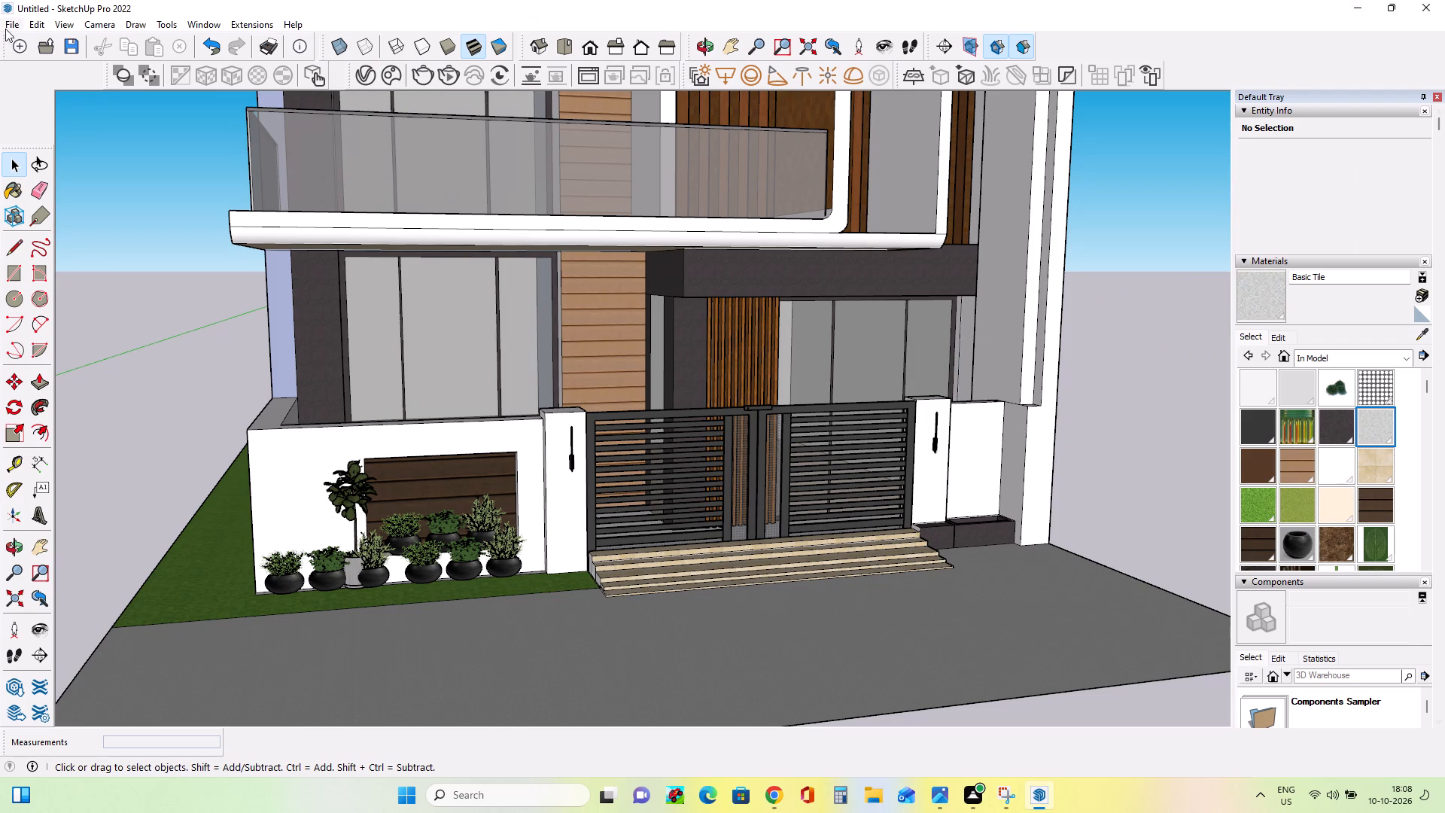
left_click(11, 26)
left_click(87, 282)
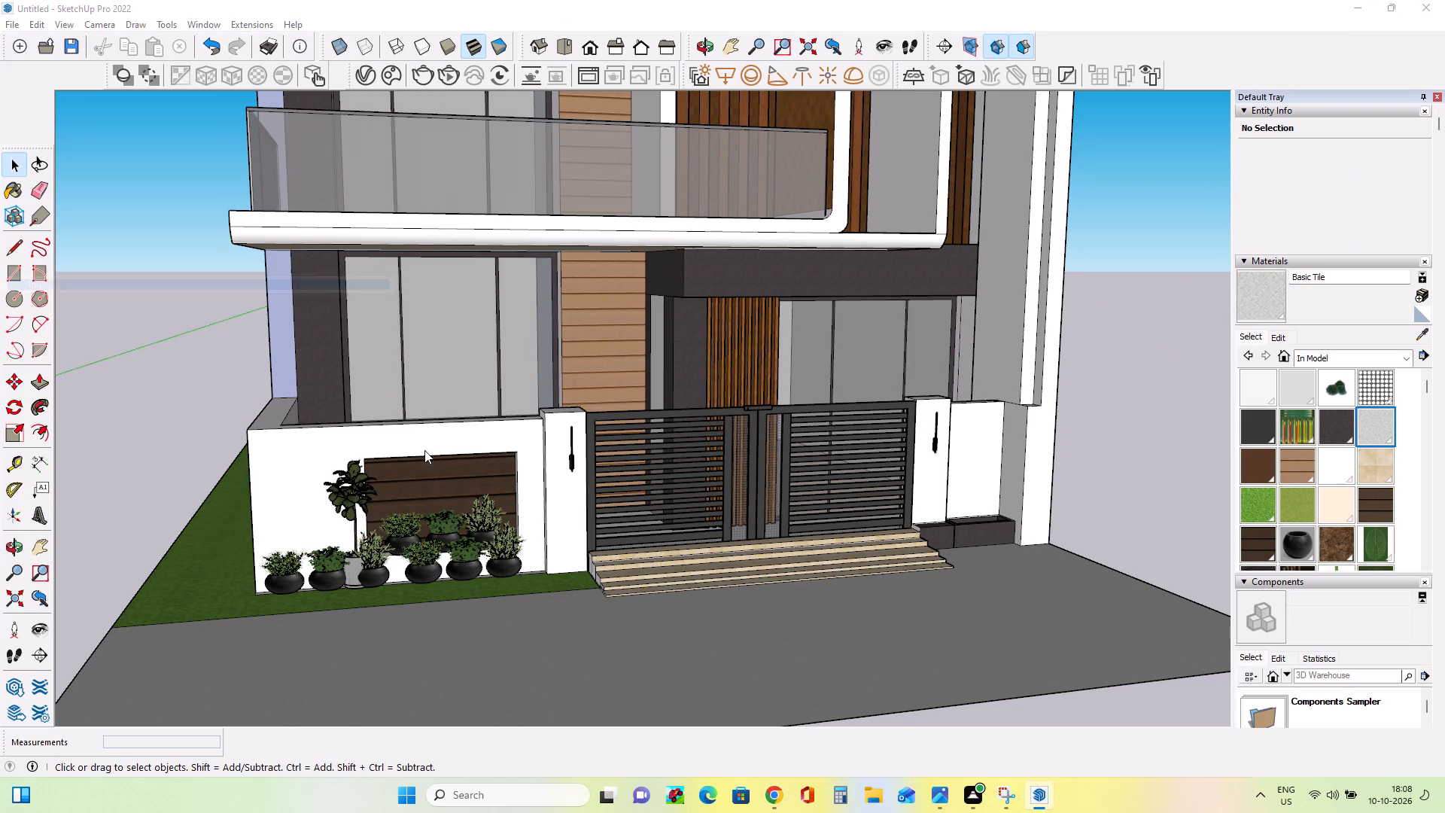
left_click(697, 343)
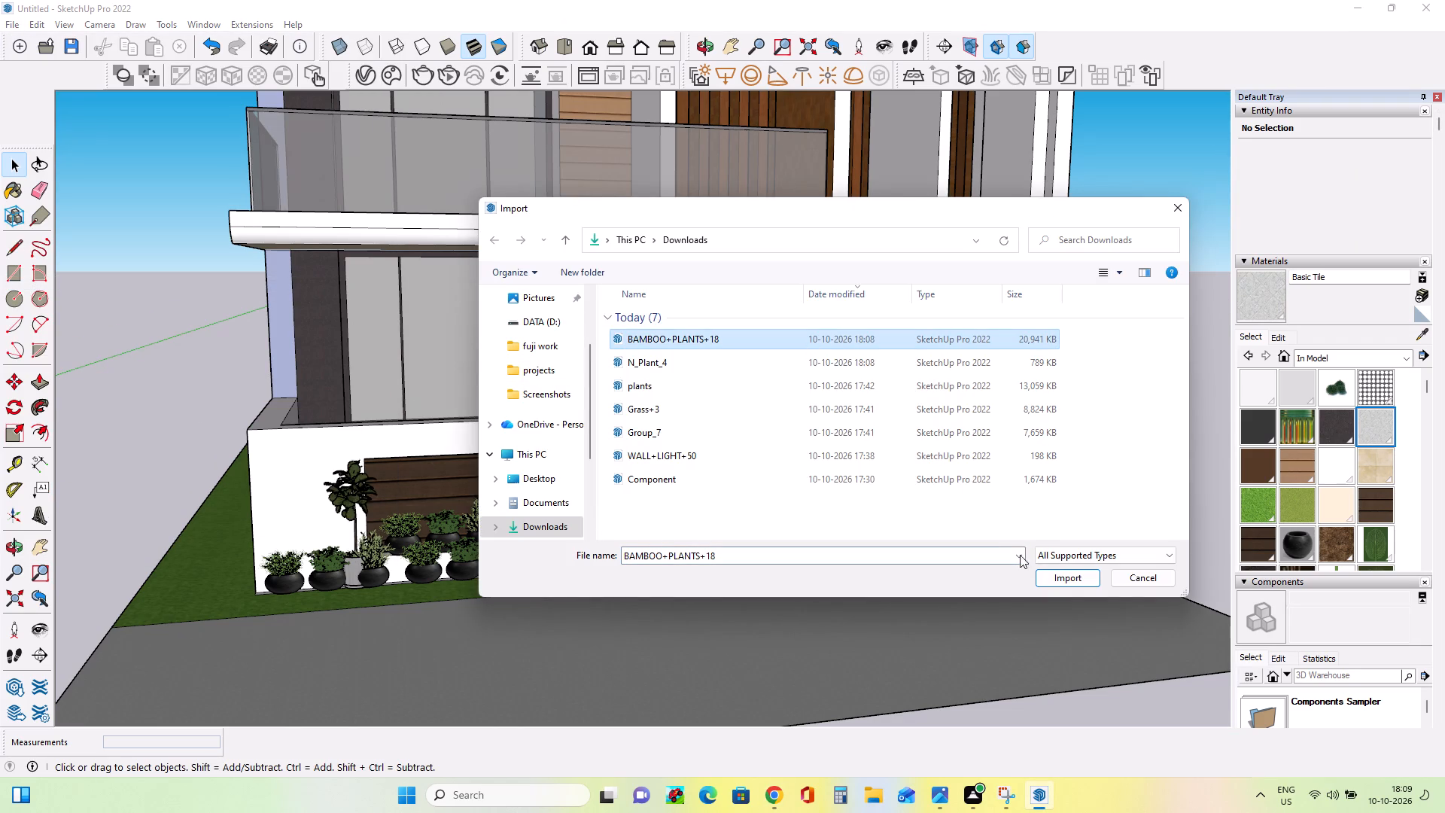
left_click(1066, 583)
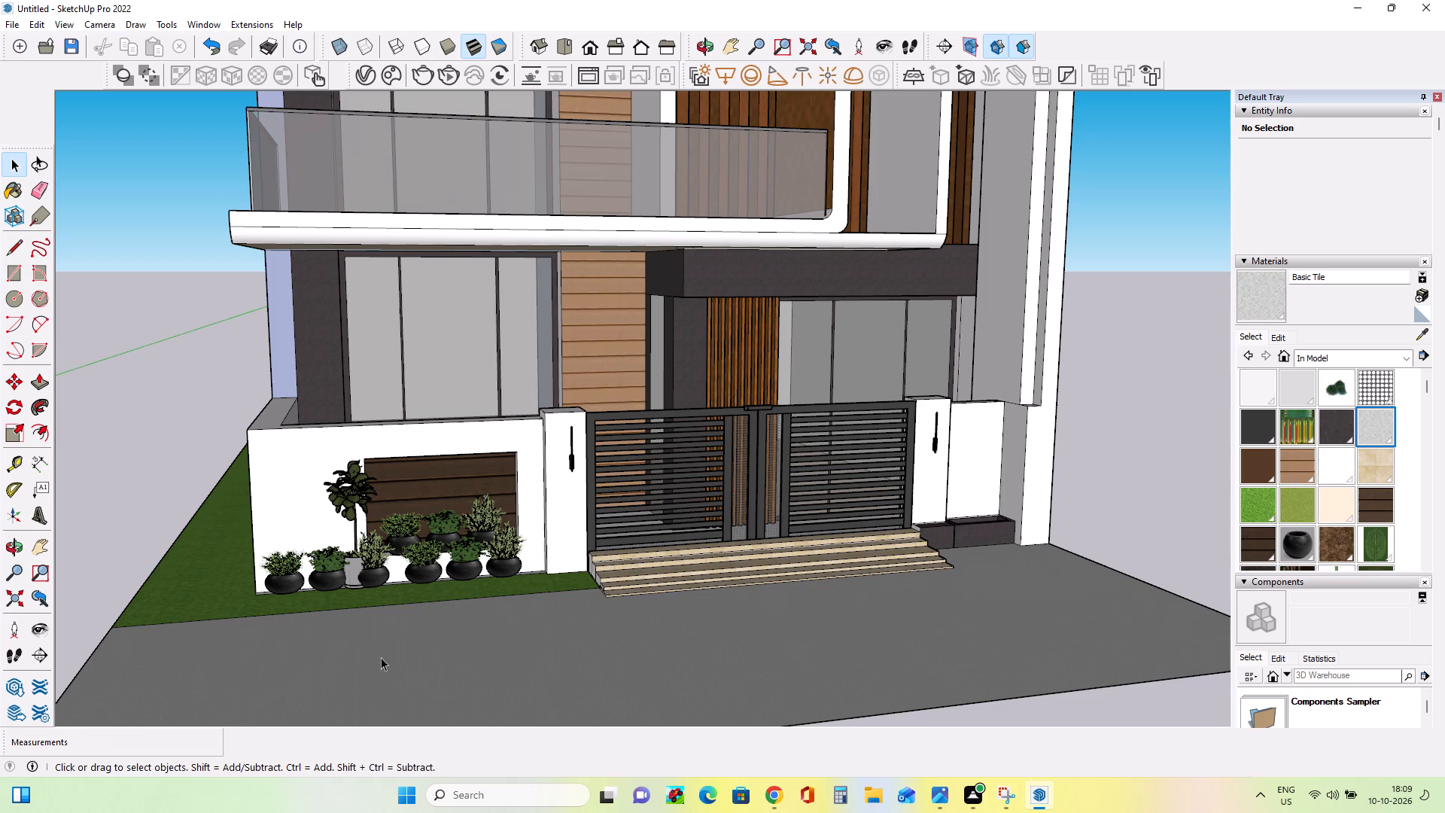
left_click(371, 568)
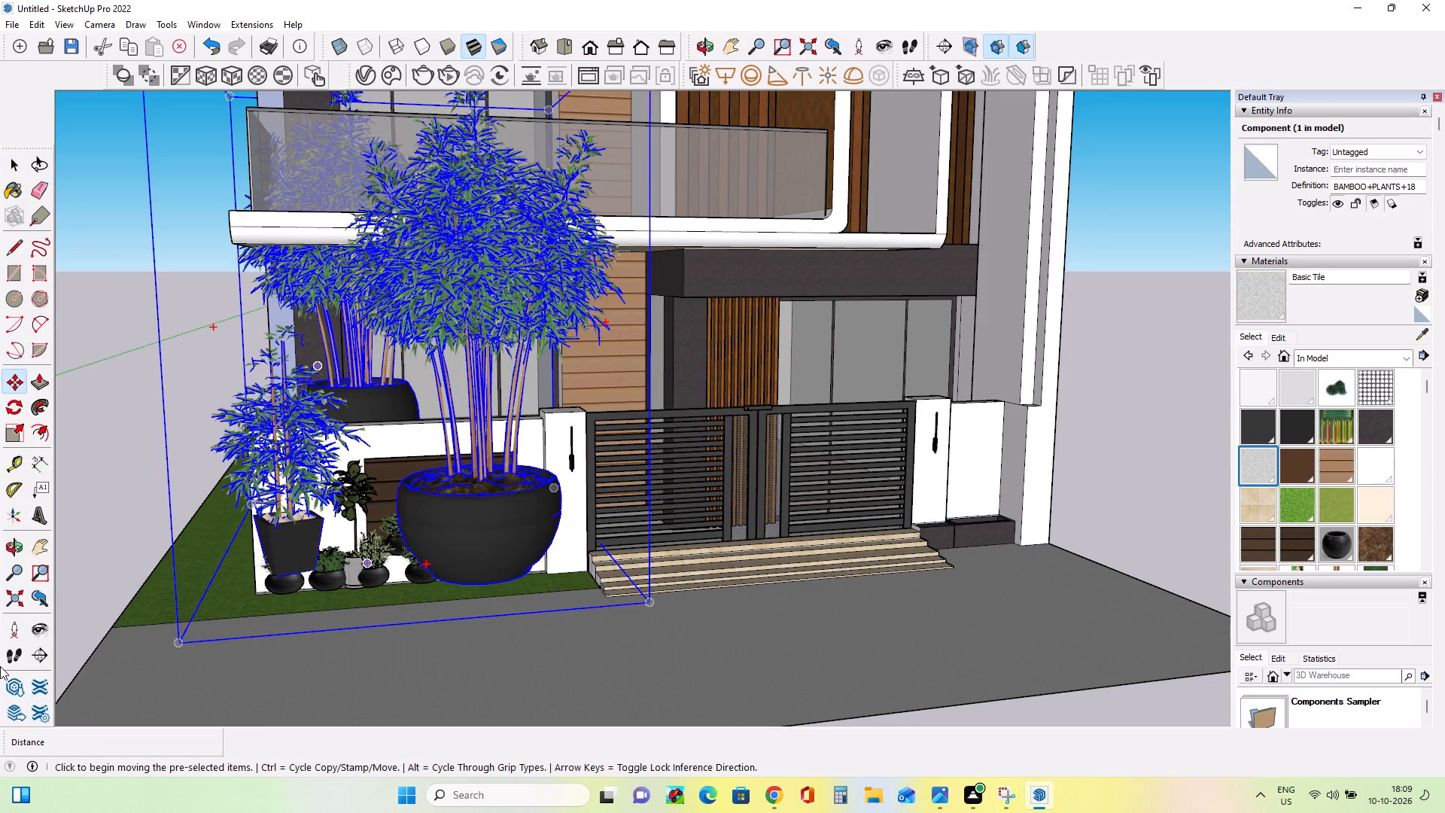
Move the bamboo plants component about 12' 11" forward onto the paving, and about 33' 7" clear of the house on the gate side.
scroll(617, 698, "up", 1)
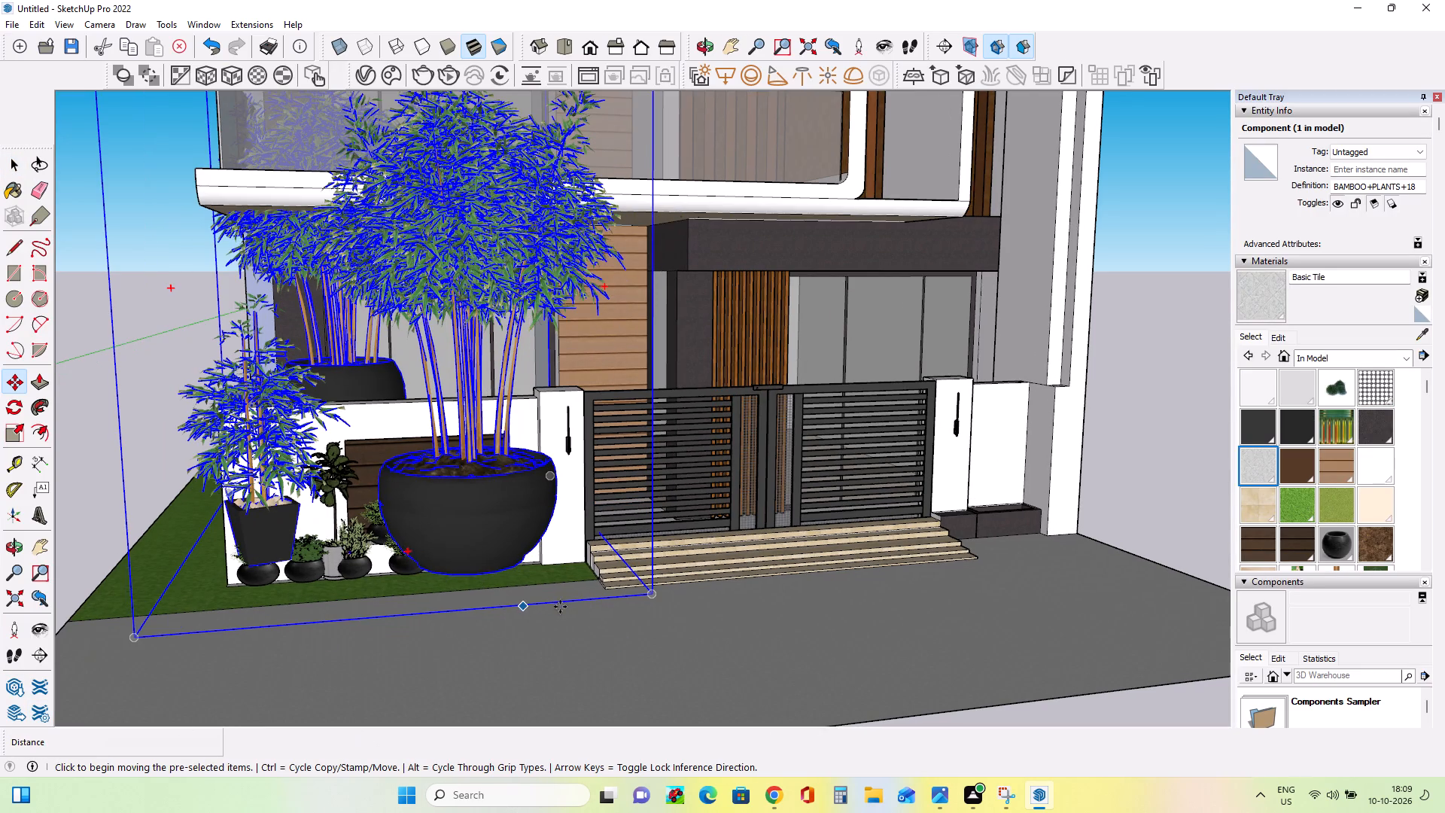
left_click(563, 605)
scroll(631, 676, "down", 1)
scroll(631, 676, "up", 1)
scroll(631, 676, "down", 6)
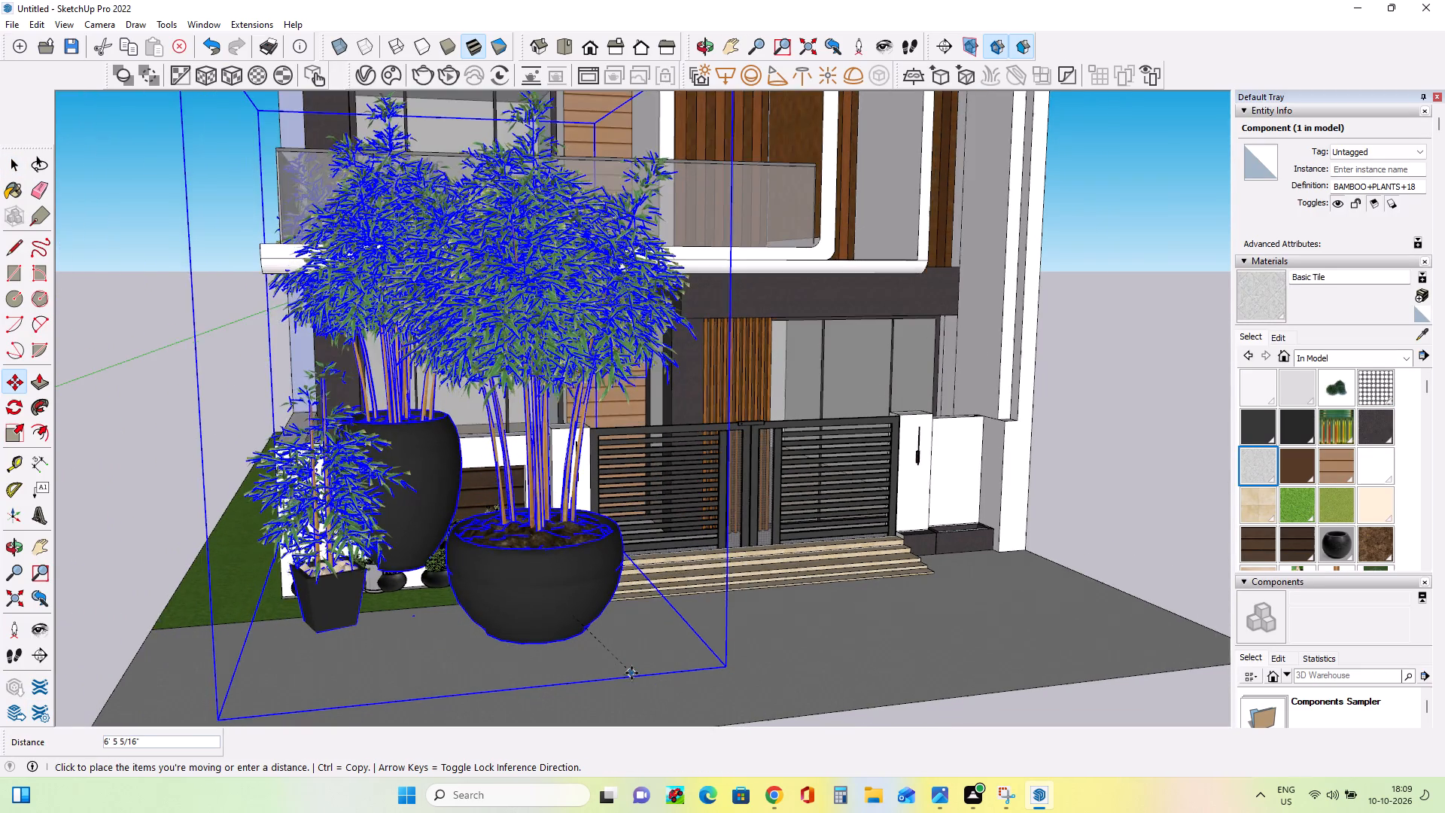
left_click(804, 708)
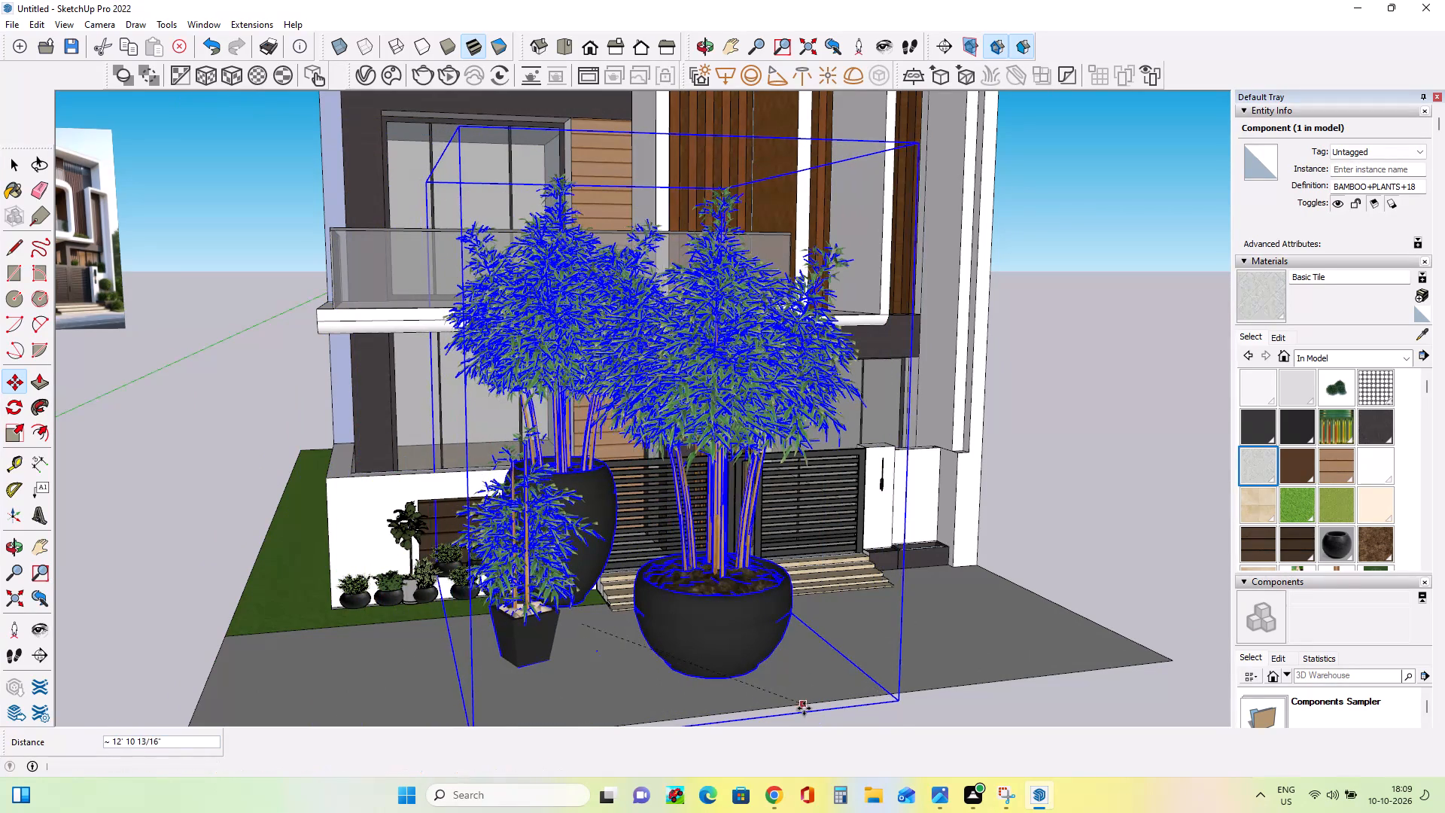
scroll(549, 579, "down", 10)
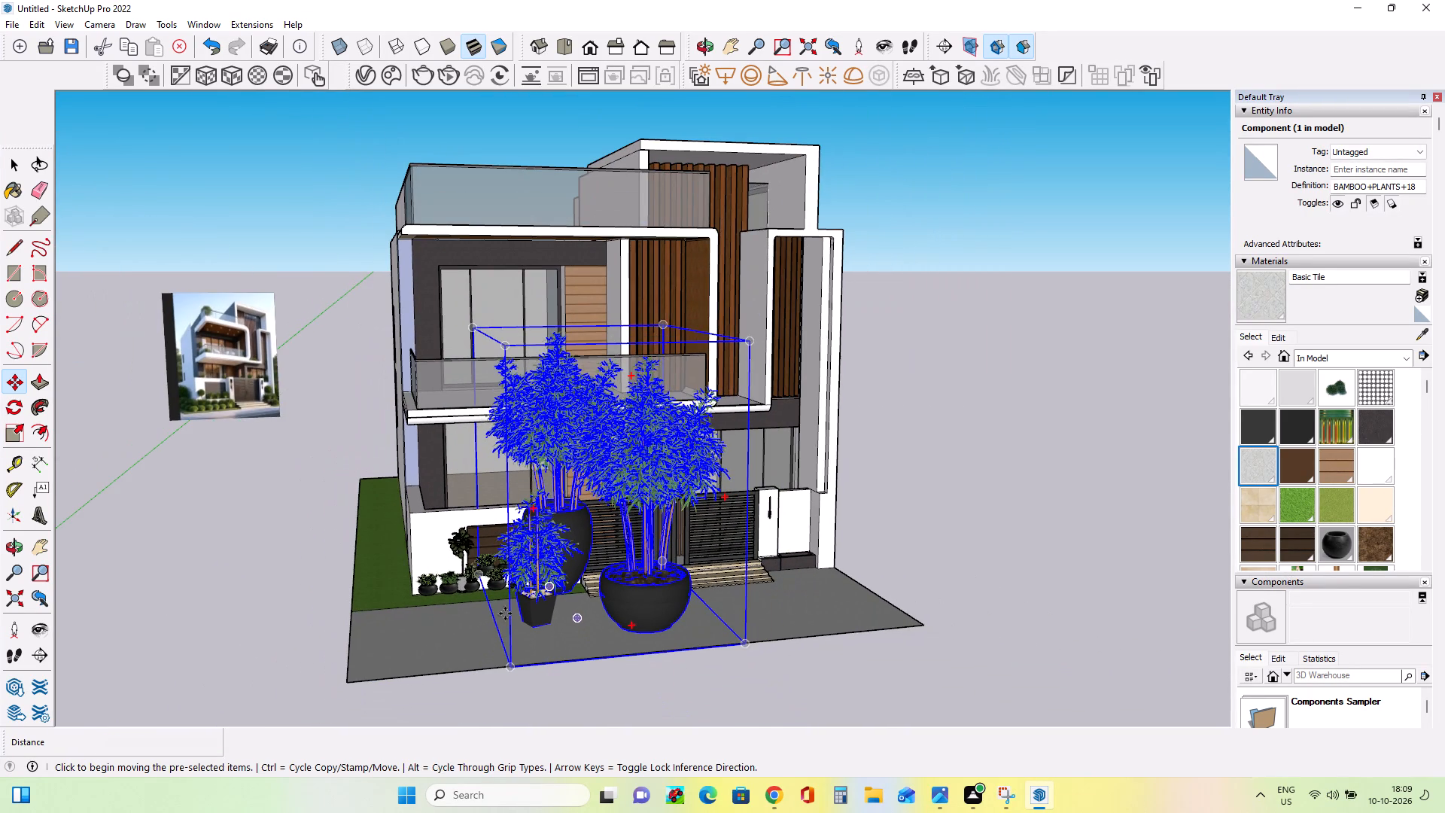
left_click(515, 664)
left_click(926, 589)
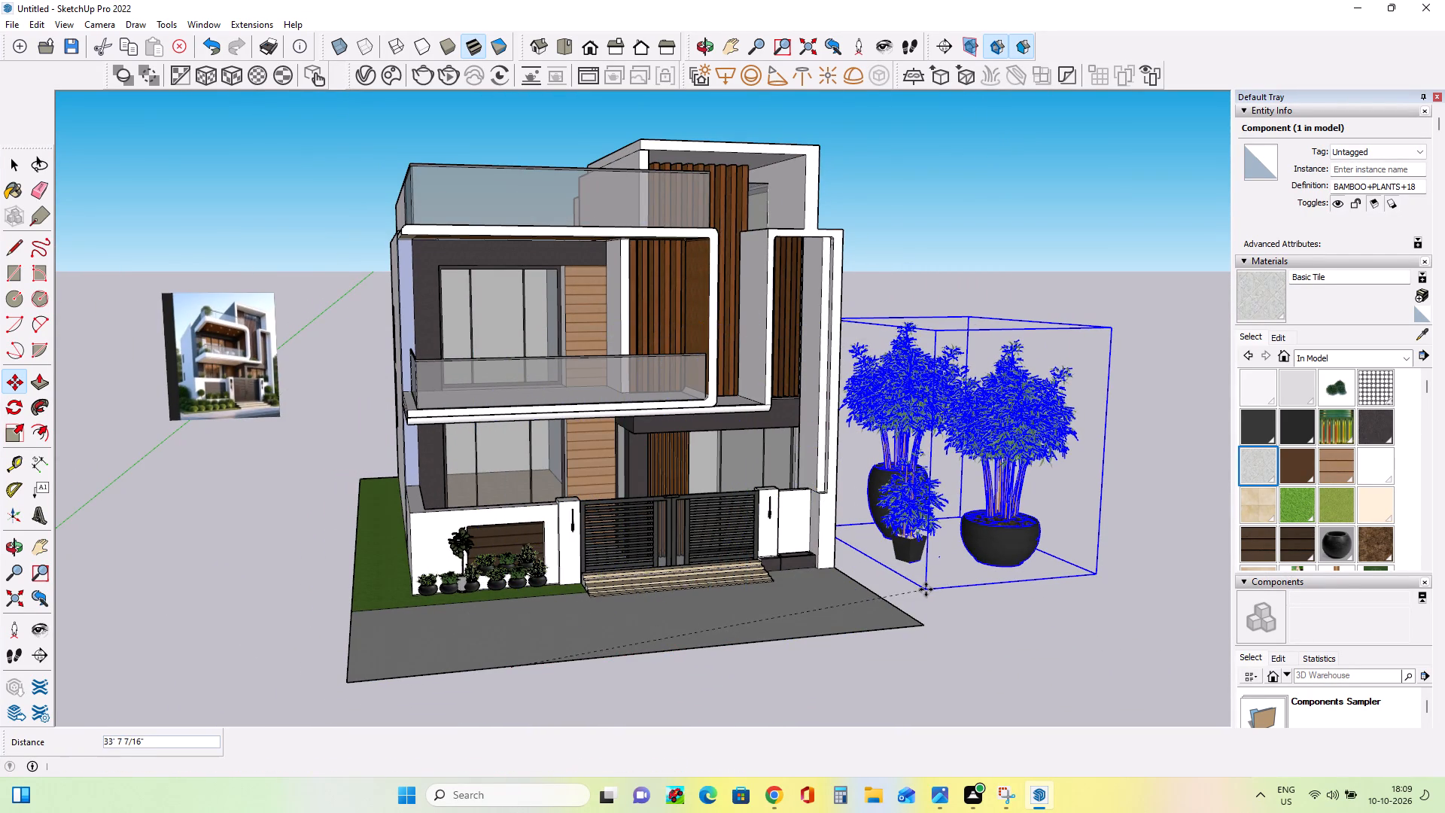
Open the bamboo plants component for editing.
right_click(982, 416)
right_click(982, 416)
left_click(1027, 438)
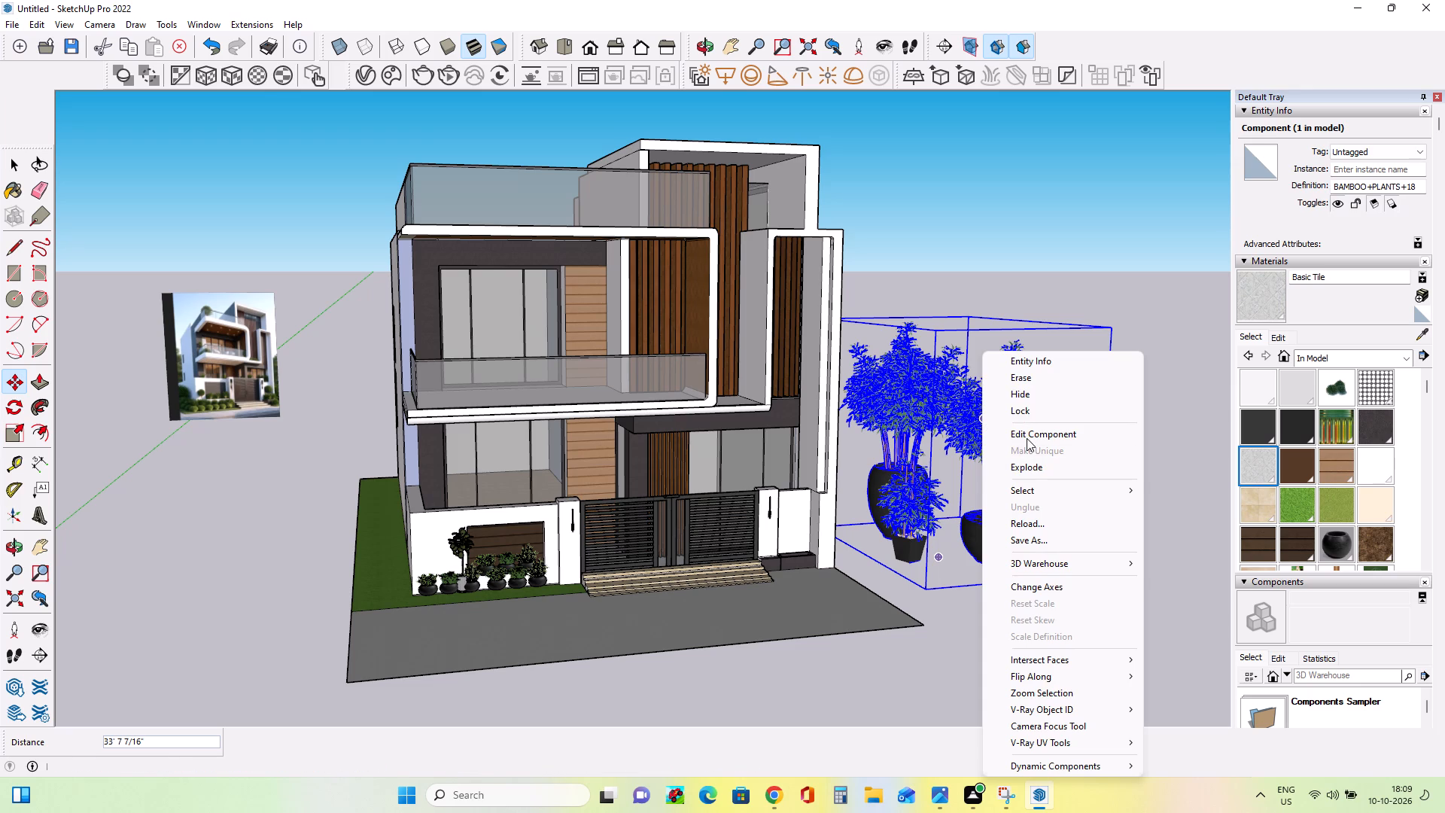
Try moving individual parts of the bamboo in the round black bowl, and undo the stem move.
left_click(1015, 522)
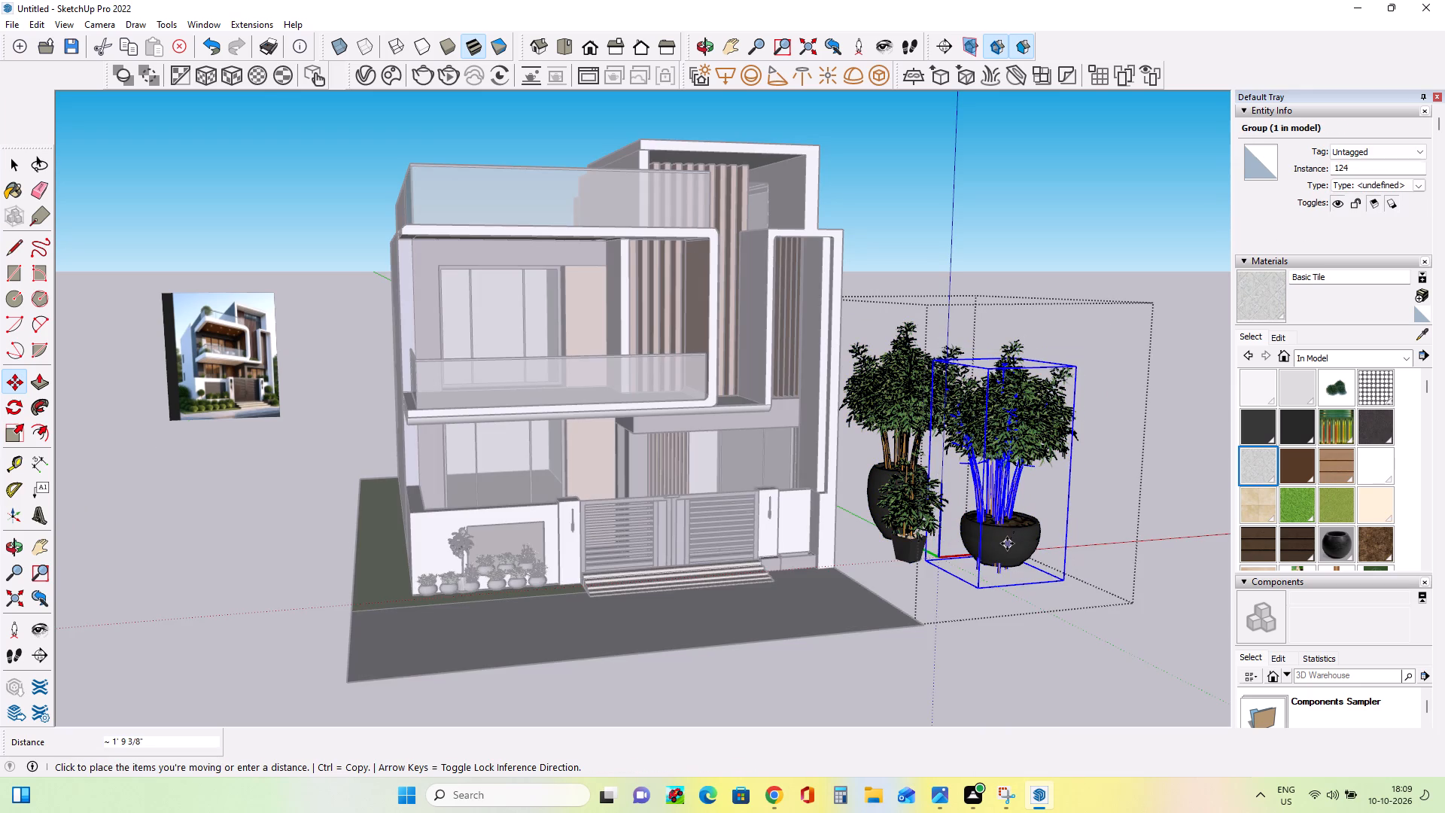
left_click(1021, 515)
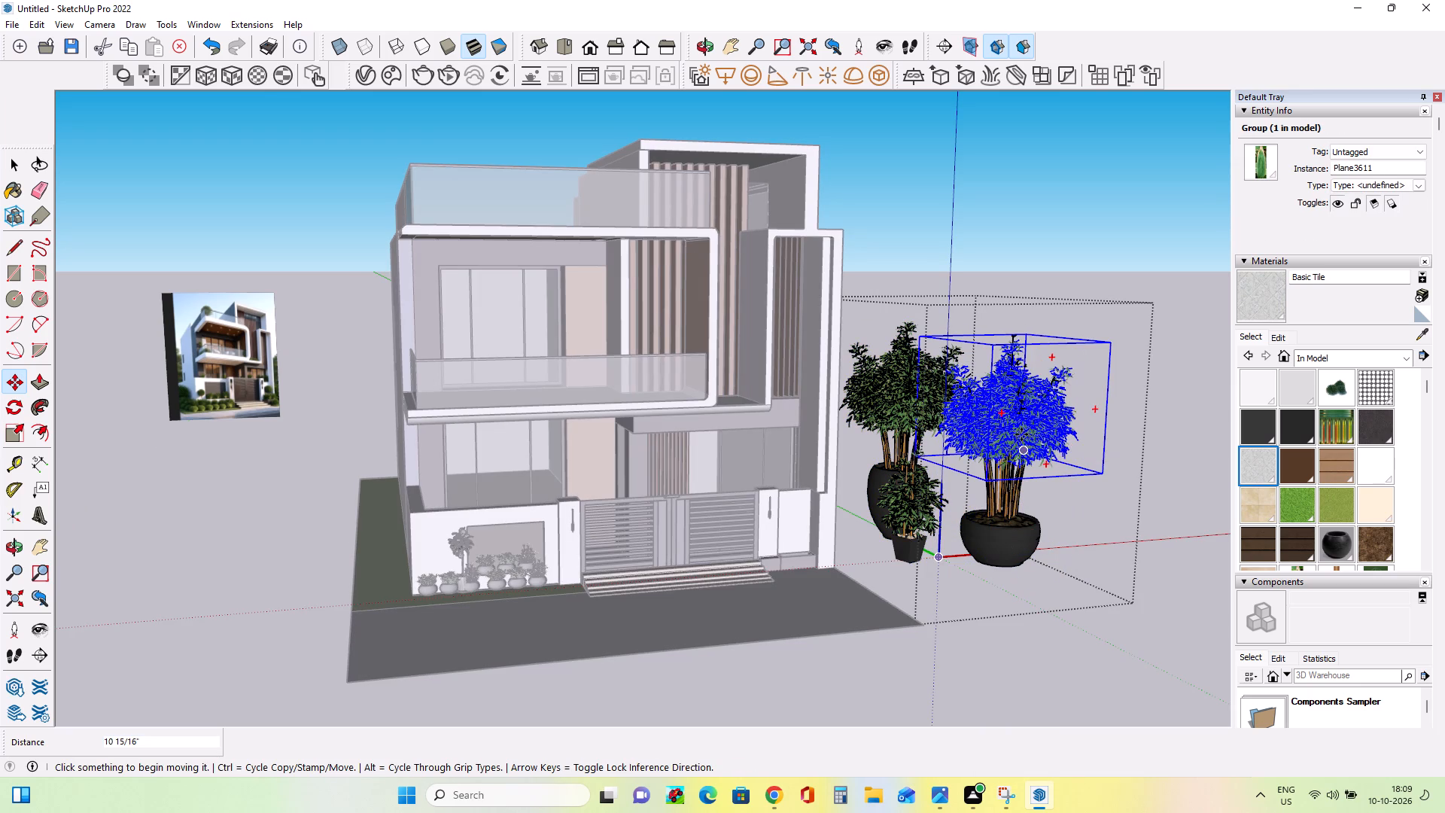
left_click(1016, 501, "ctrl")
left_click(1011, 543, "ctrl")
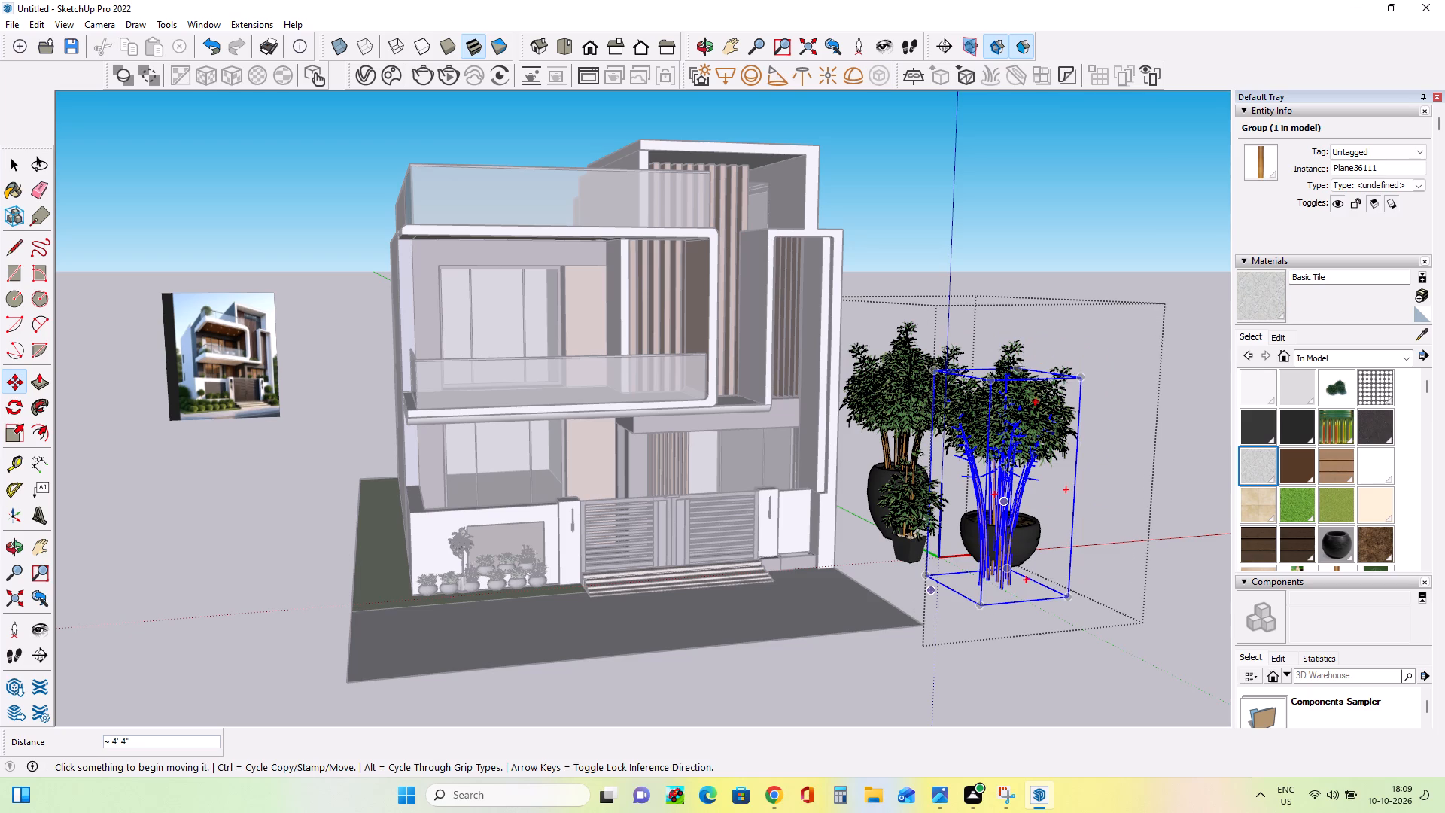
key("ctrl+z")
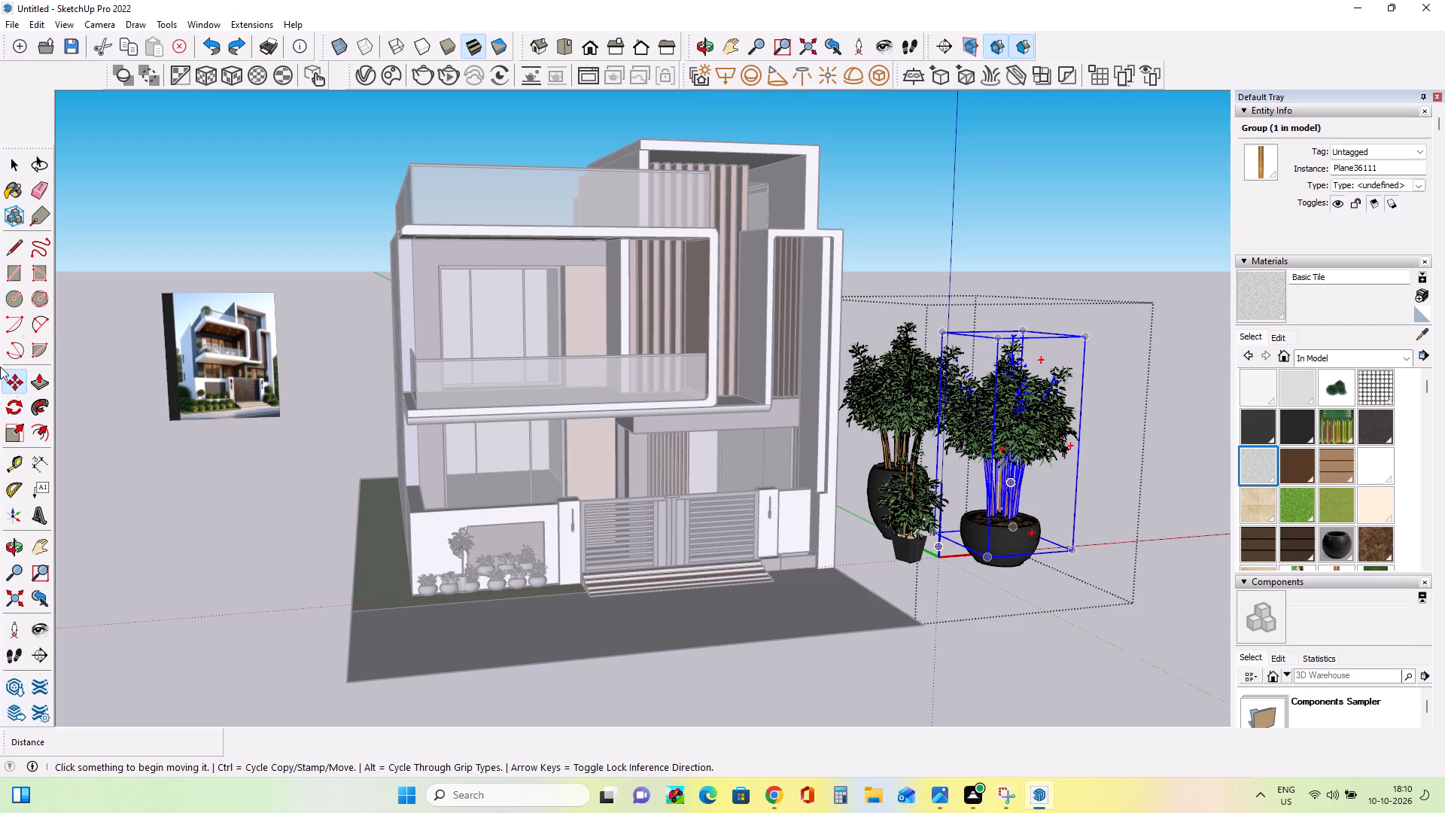
Group the leaves, stems and round black bowl of the large front bamboo into one group.
left_click(13, 166)
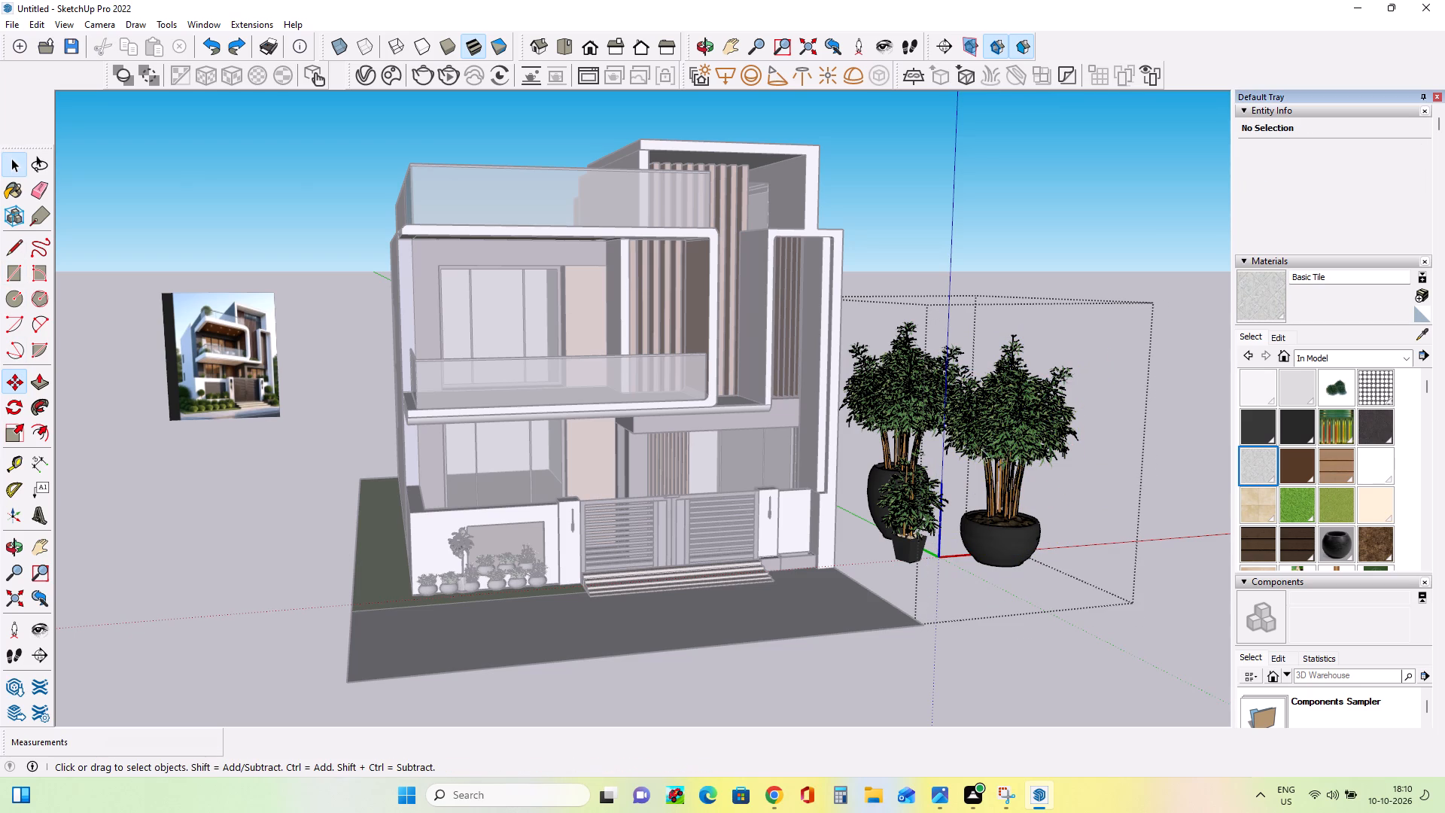
left_click(1017, 448, "ctrl")
left_click(1012, 495, "ctrl")
left_click(1011, 523, "ctrl")
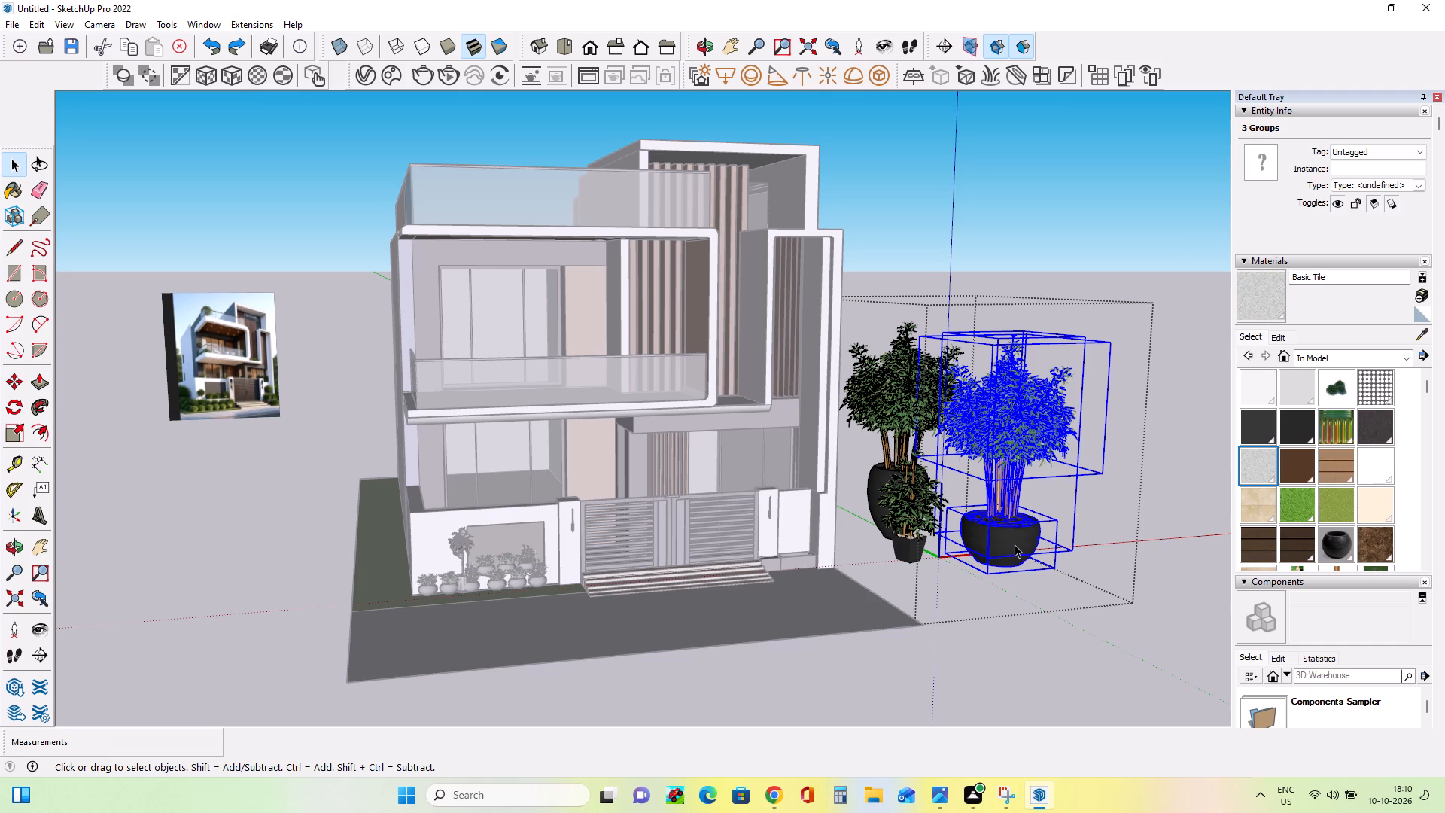
right_click(1015, 544)
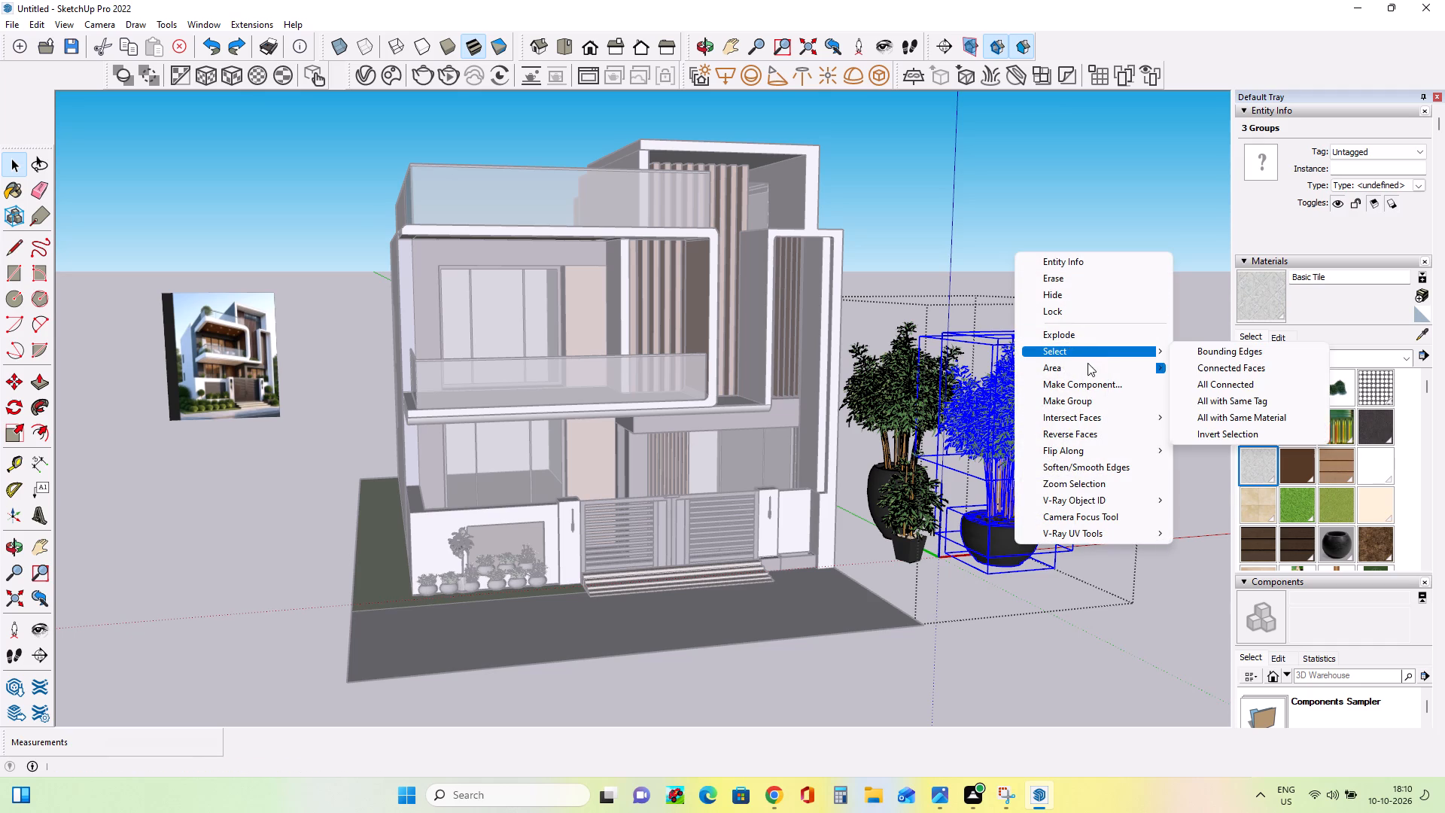
left_click(1085, 404)
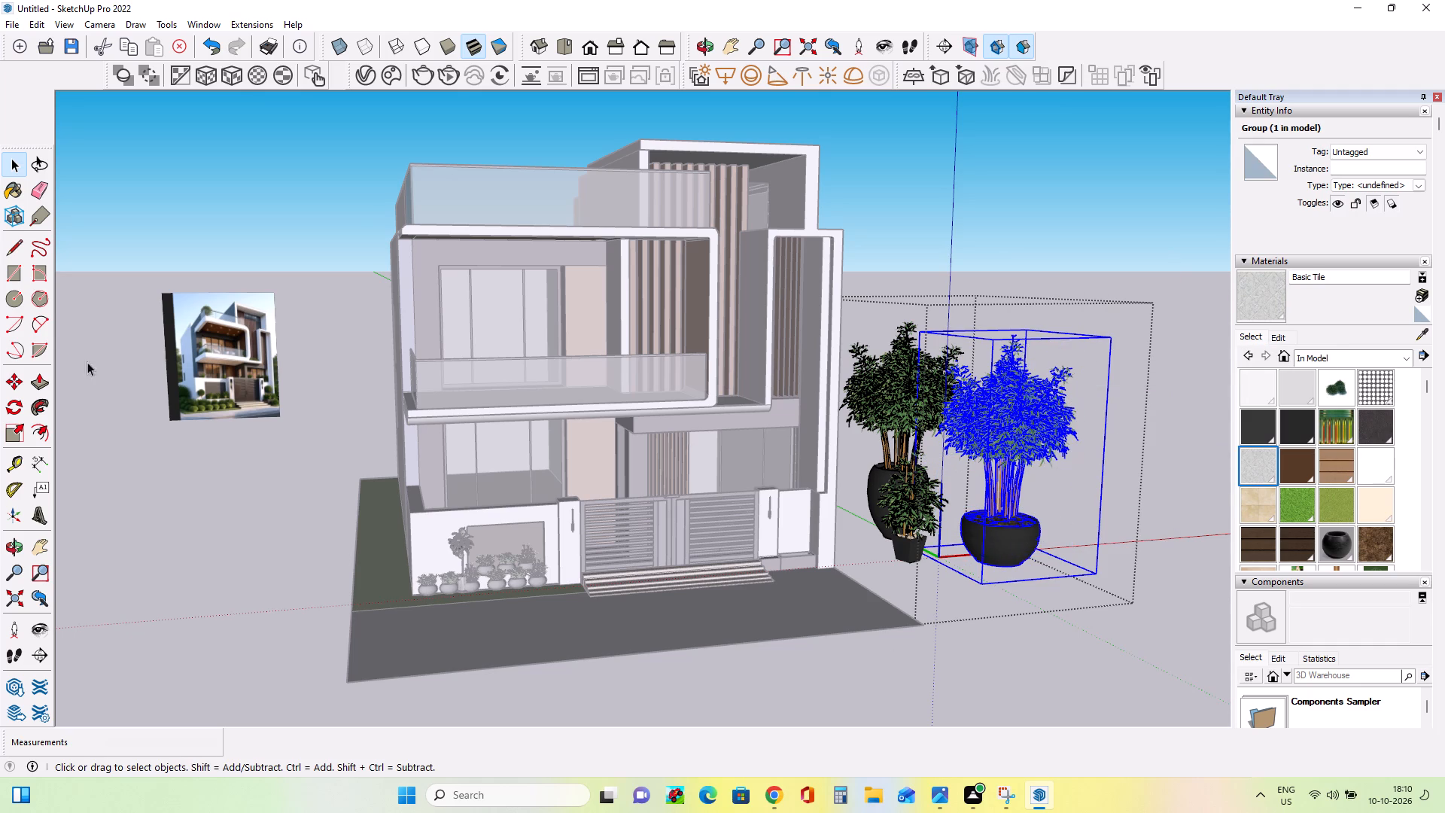
Move the grouped bamboo about 52 feet across the front to the house's grass-strip side.
left_click(15, 384)
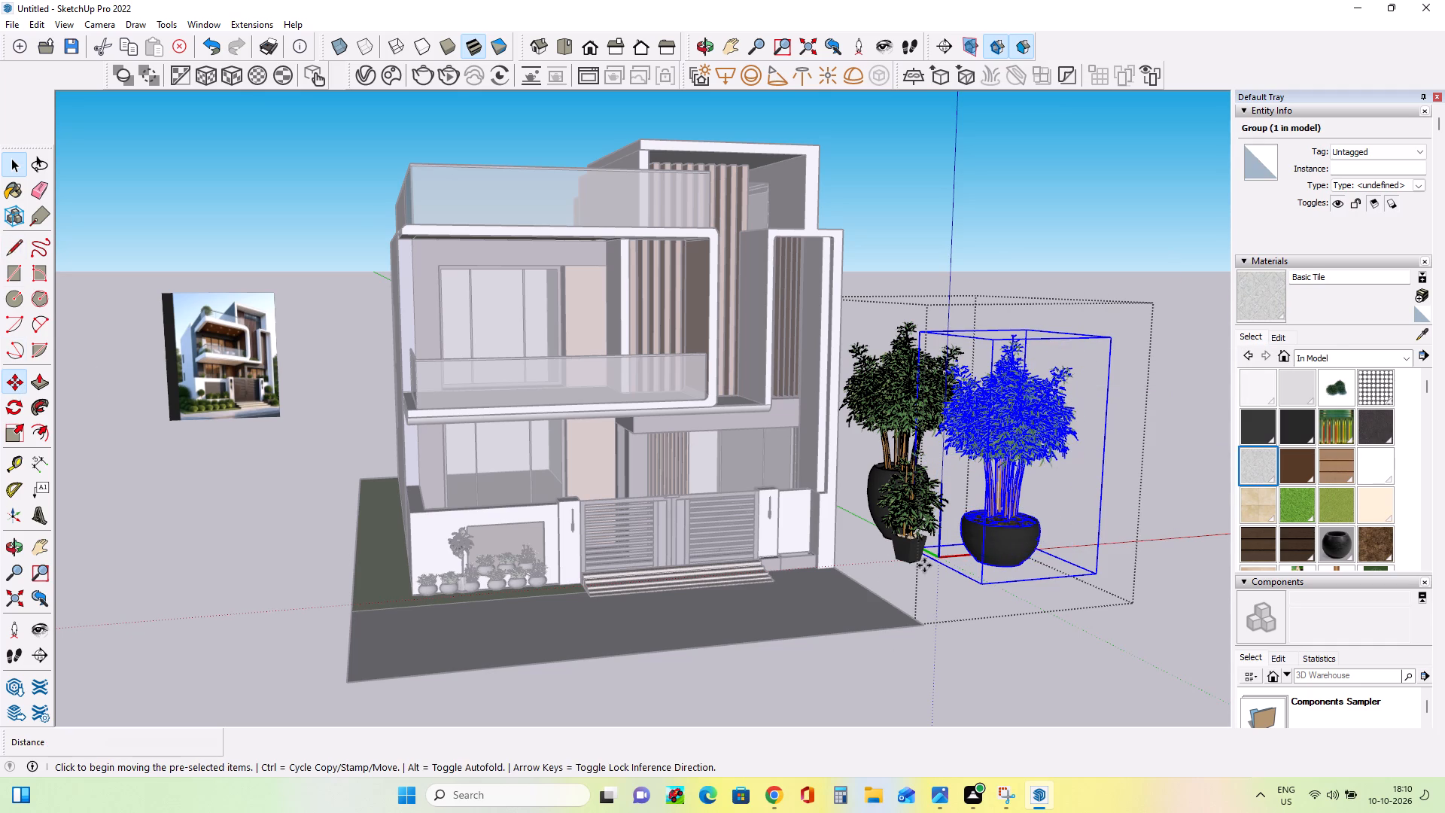
left_click(977, 585)
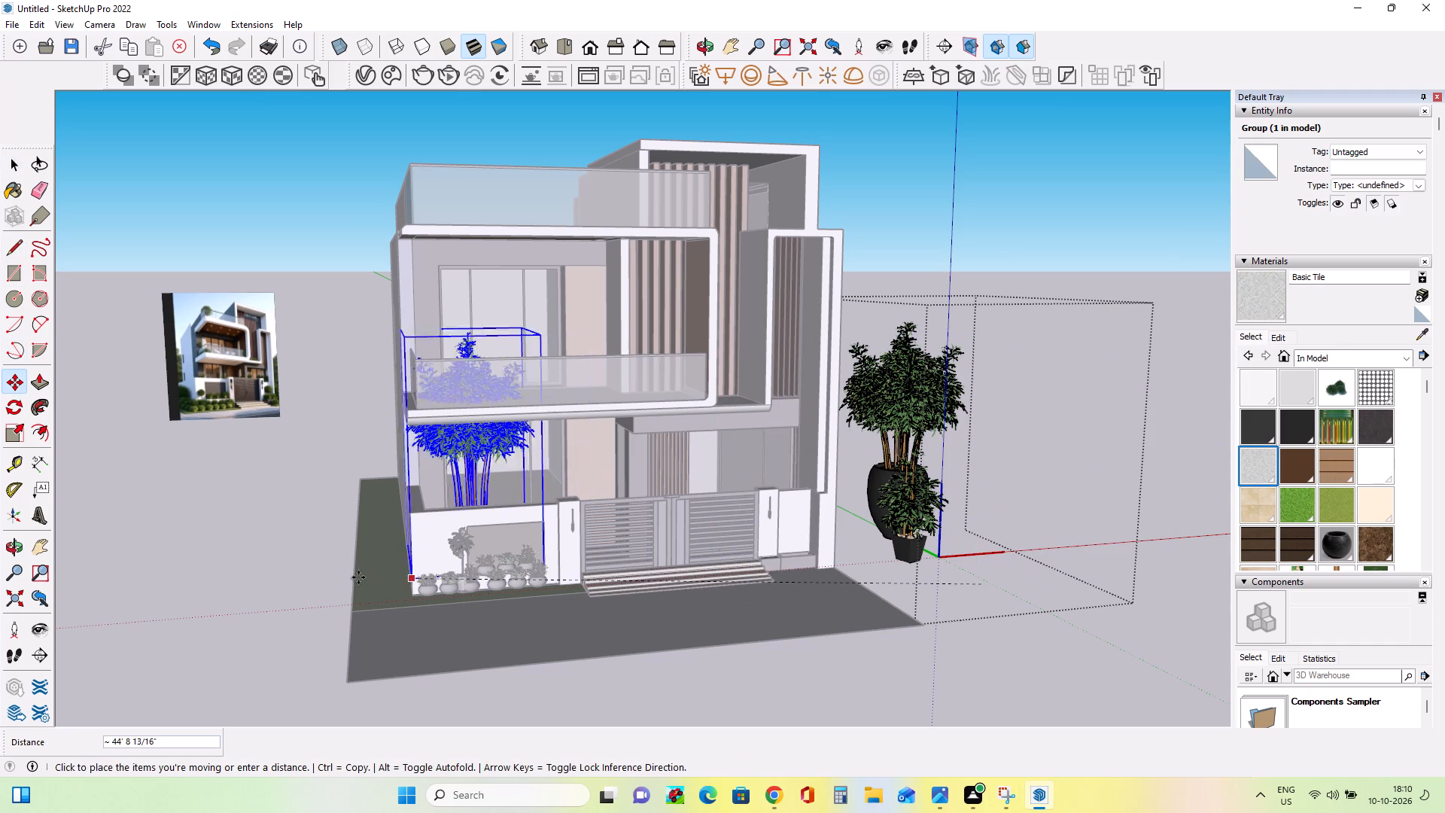
left_click(304, 604)
Scale the grouped bamboo down uniformly to a little under half its size.
middle_click_drag(552, 623, 555, 648)
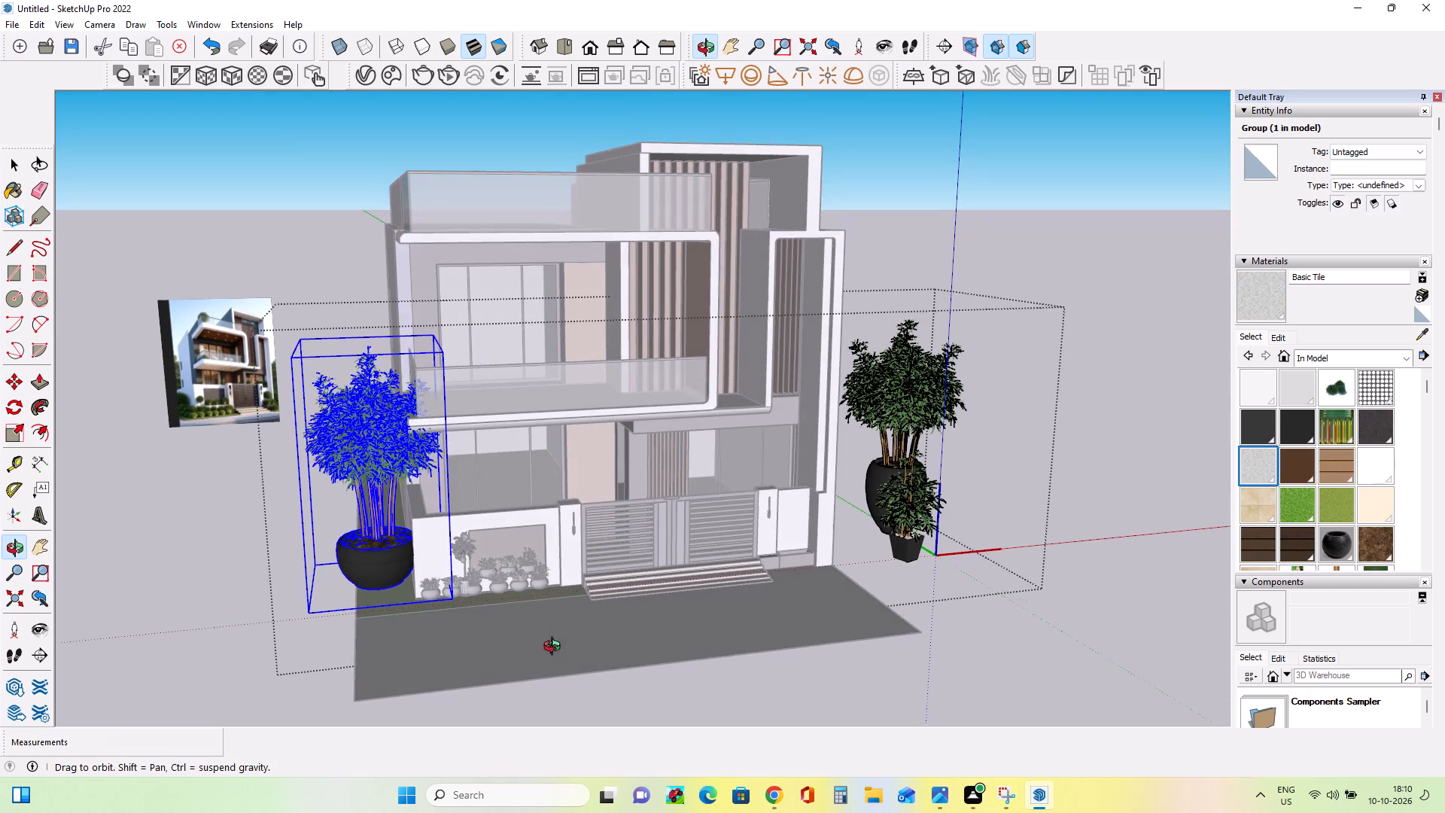
middle_click_drag(555, 648, 617, 639)
middle_click_drag(442, 609, 579, 591)
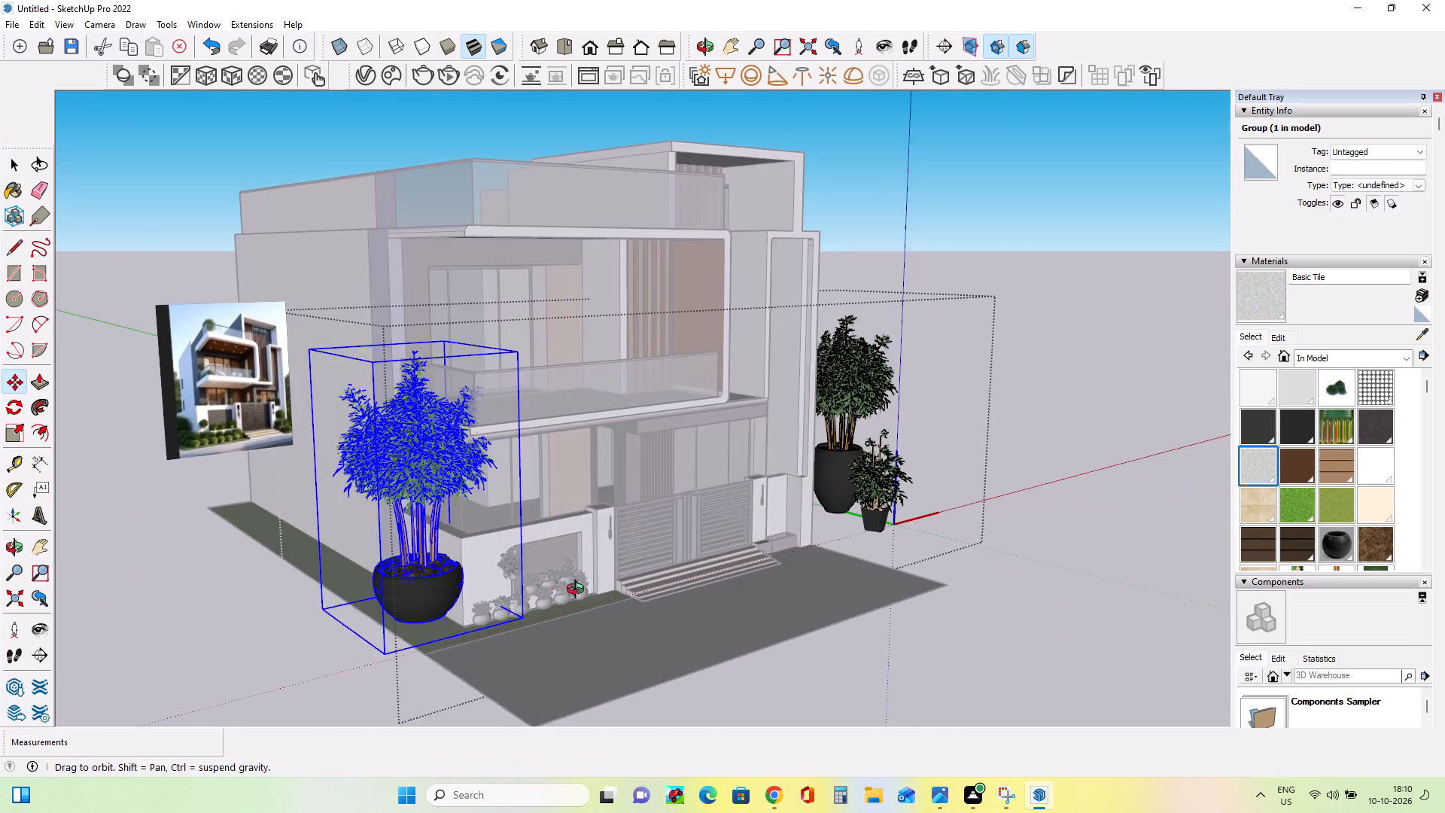
middle_click_drag(579, 591, 449, 629)
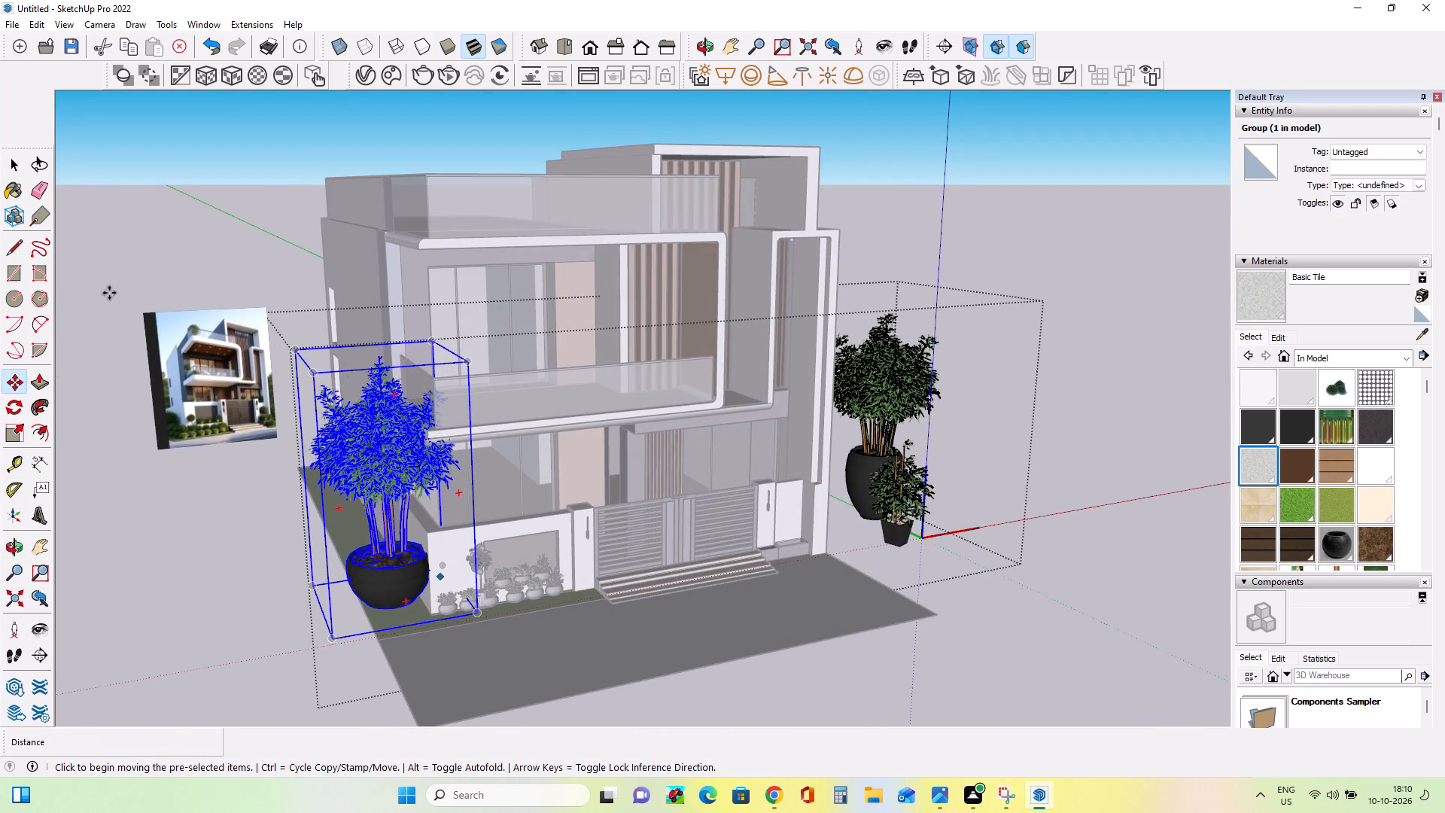
left_click(14, 432)
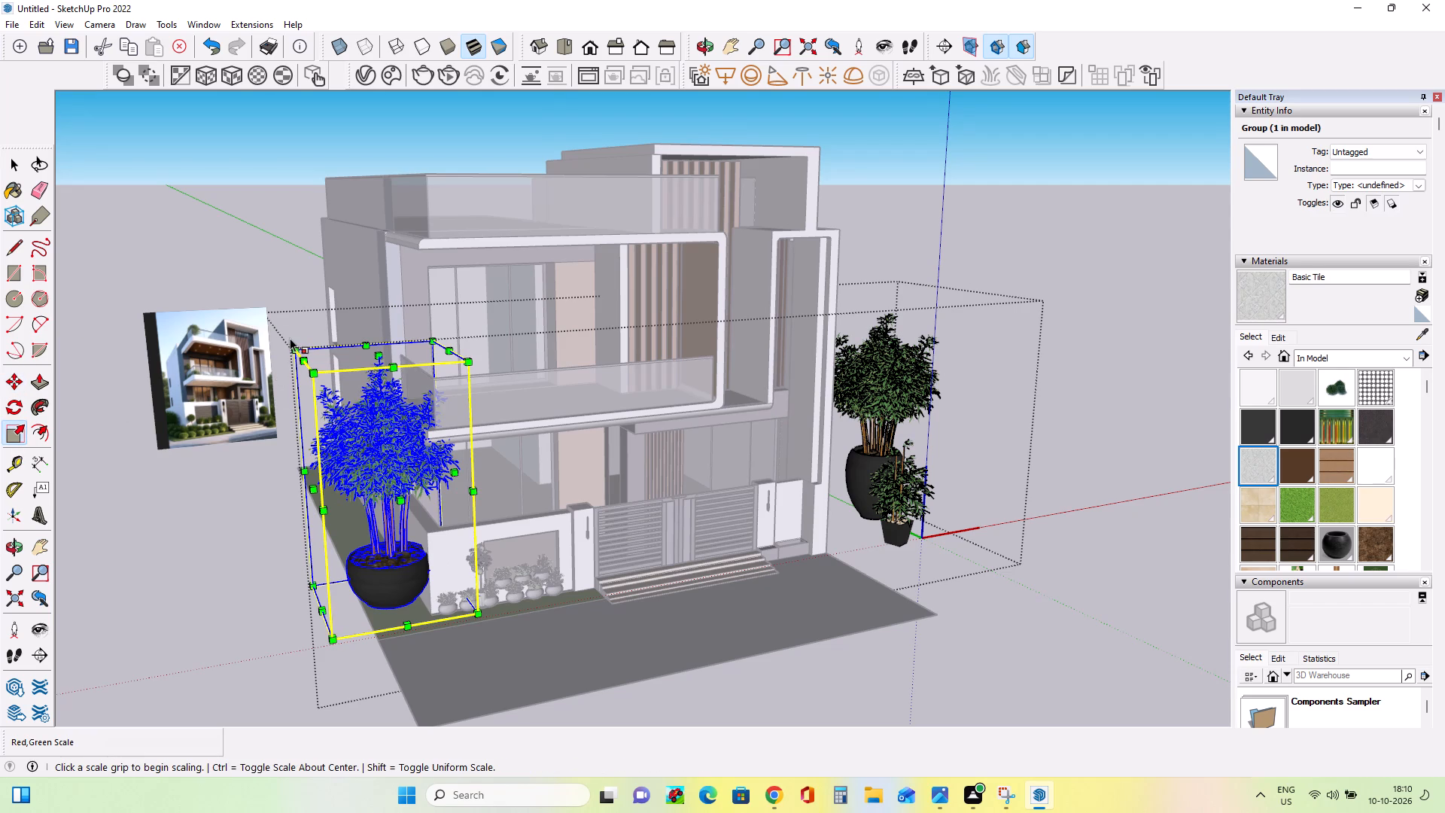
left_click_drag(289, 345, 358, 506)
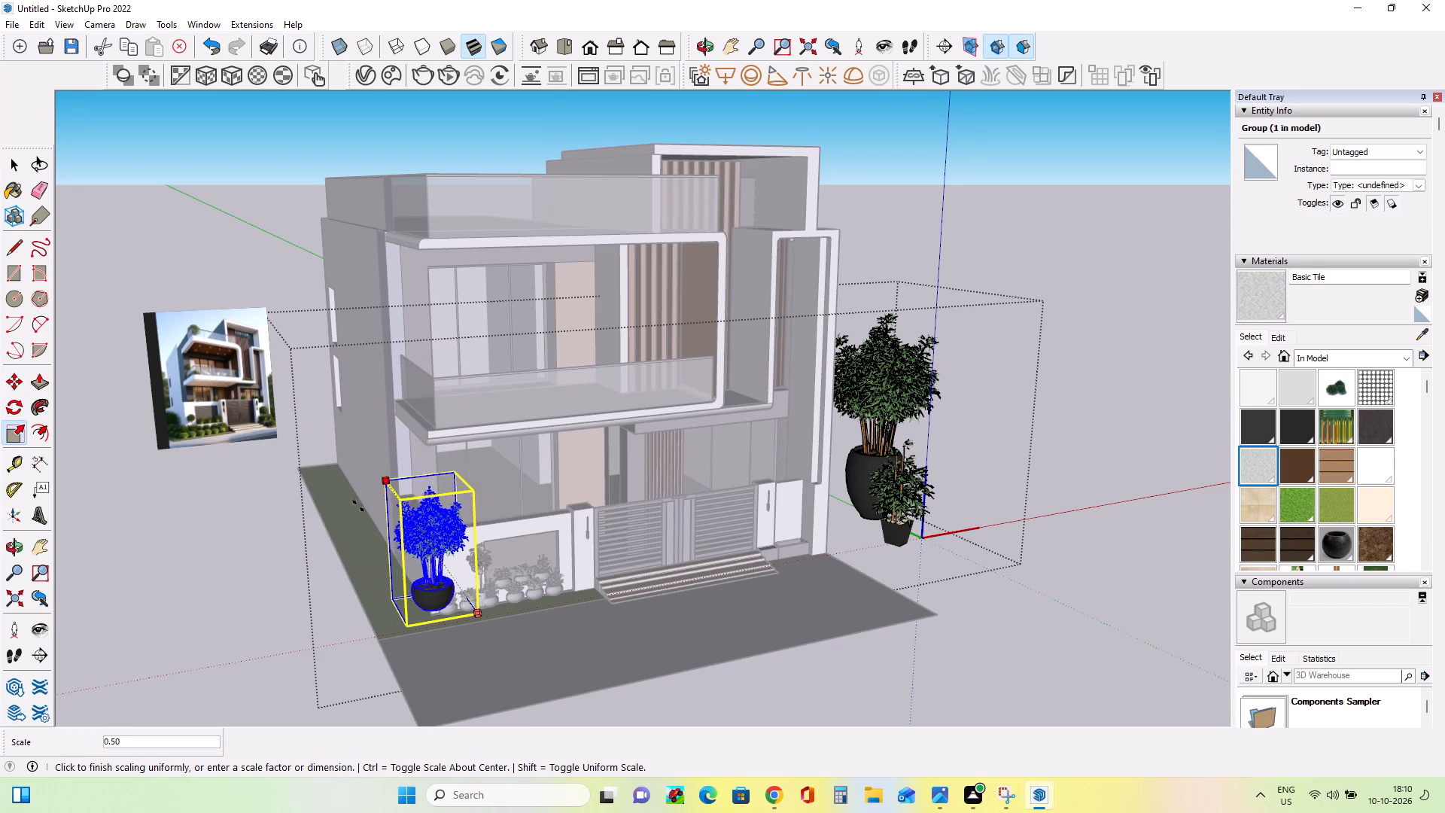
left_click_drag(358, 506, 367, 538)
Position the scaled bamboo on the grass strip beside the front wall's outer corner, and close the component.
middle_click_drag(464, 649, 609, 565)
left_click(3, 387)
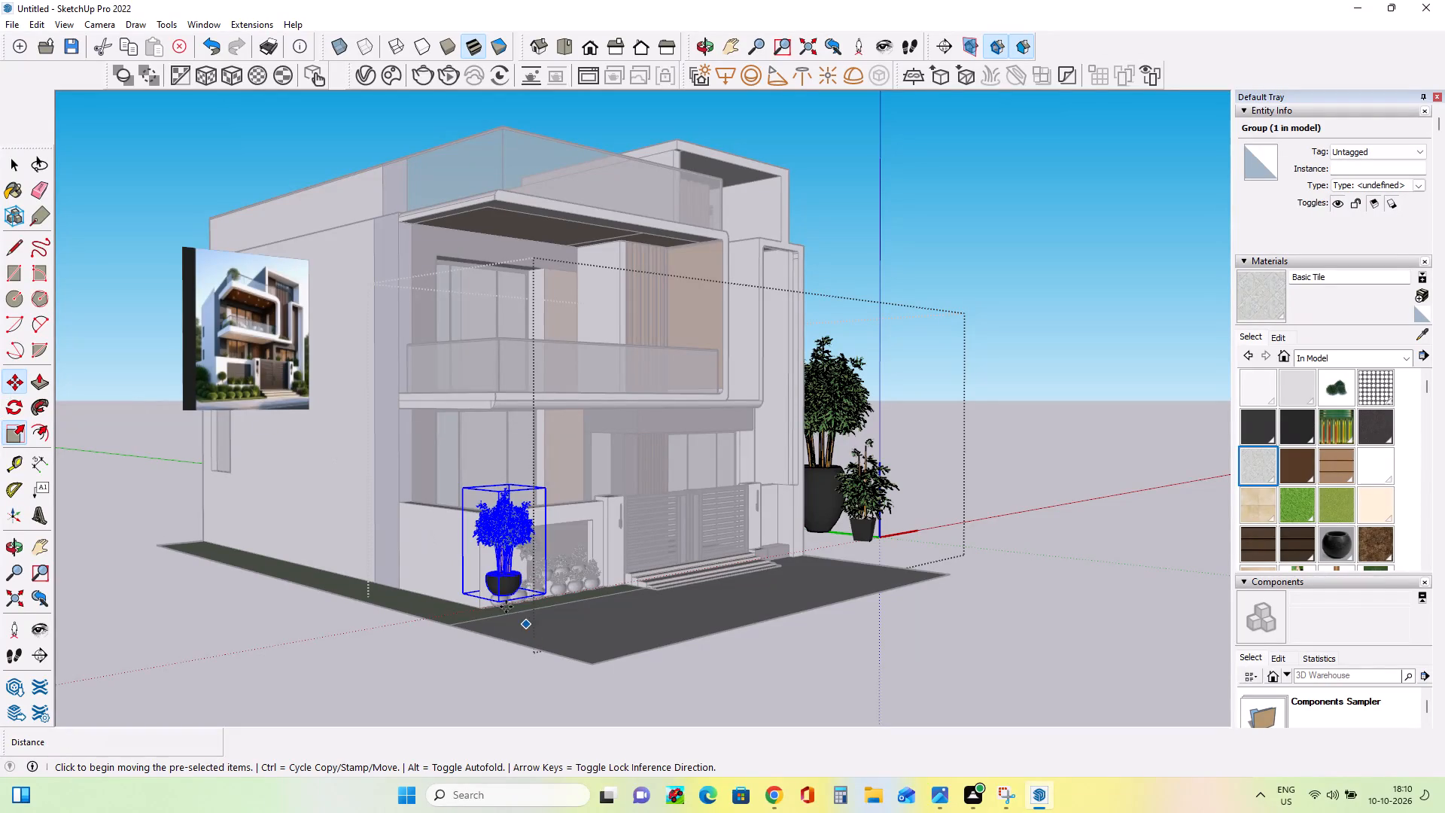
left_click(506, 607)
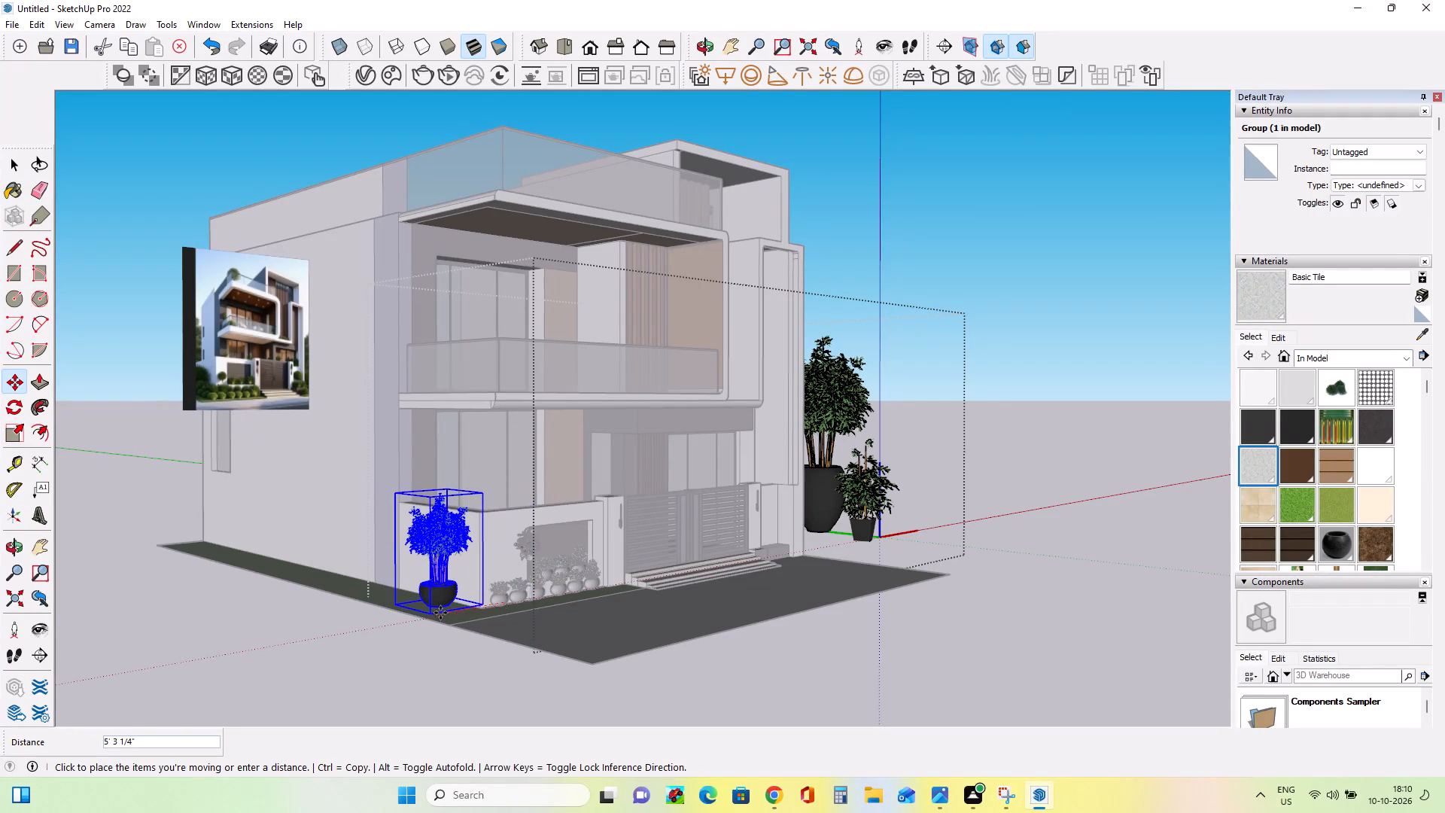
left_click(440, 613)
middle_click_drag(602, 606, 339, 638)
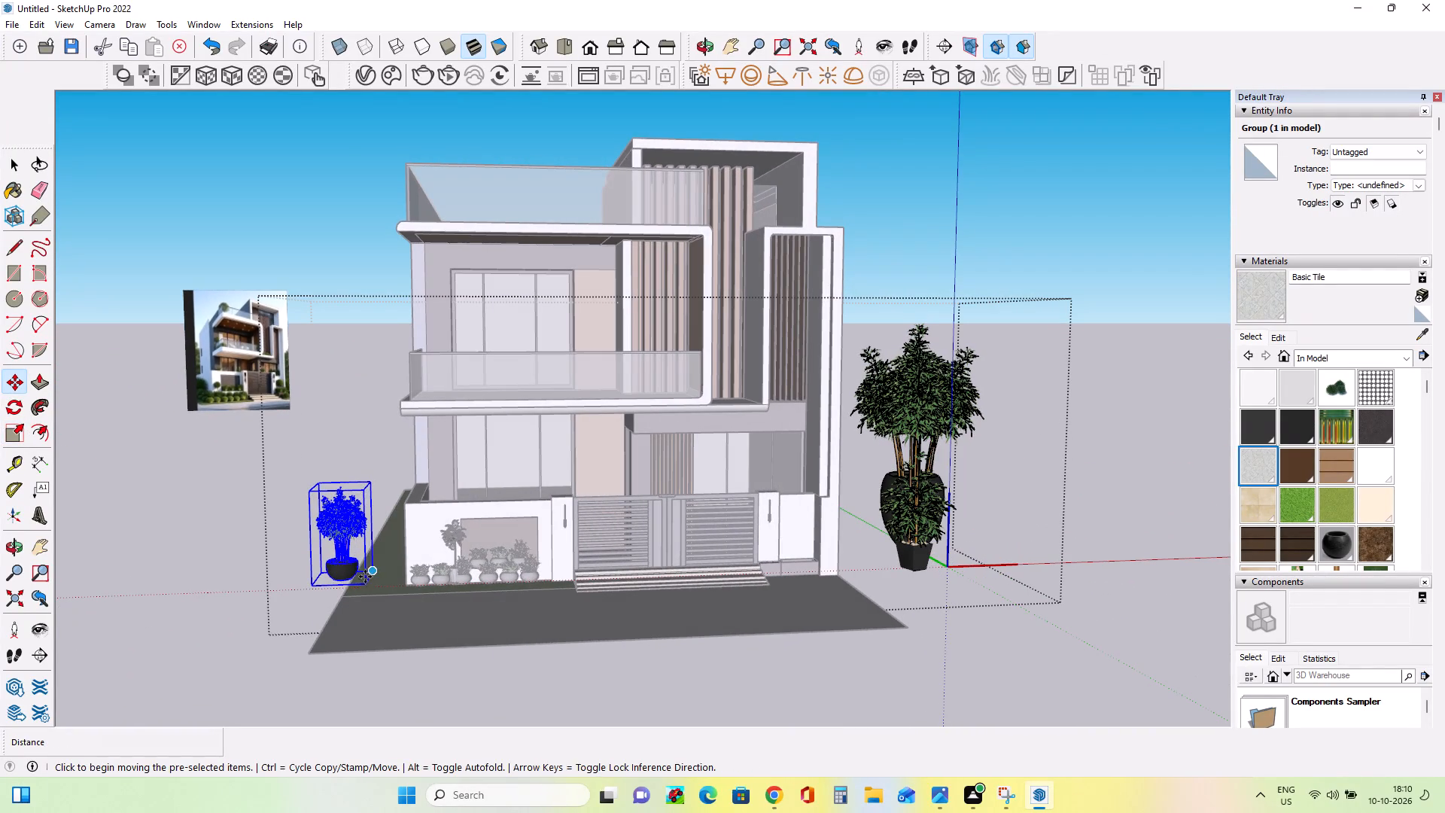
left_click_drag(365, 580, 374, 580)
left_click(410, 580)
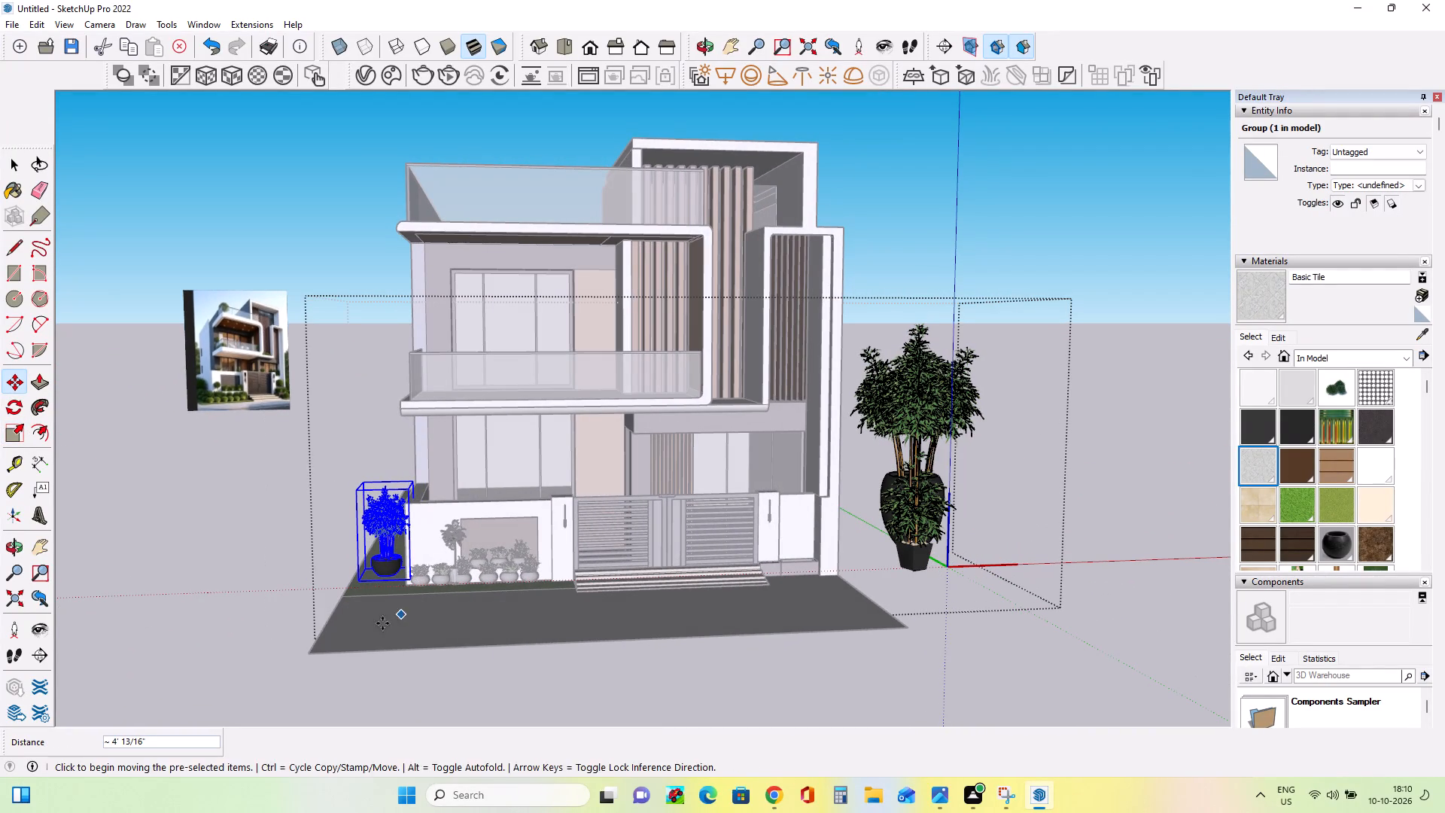
middle_click_drag(378, 614, 556, 620)
middle_click_drag(492, 604, 449, 616)
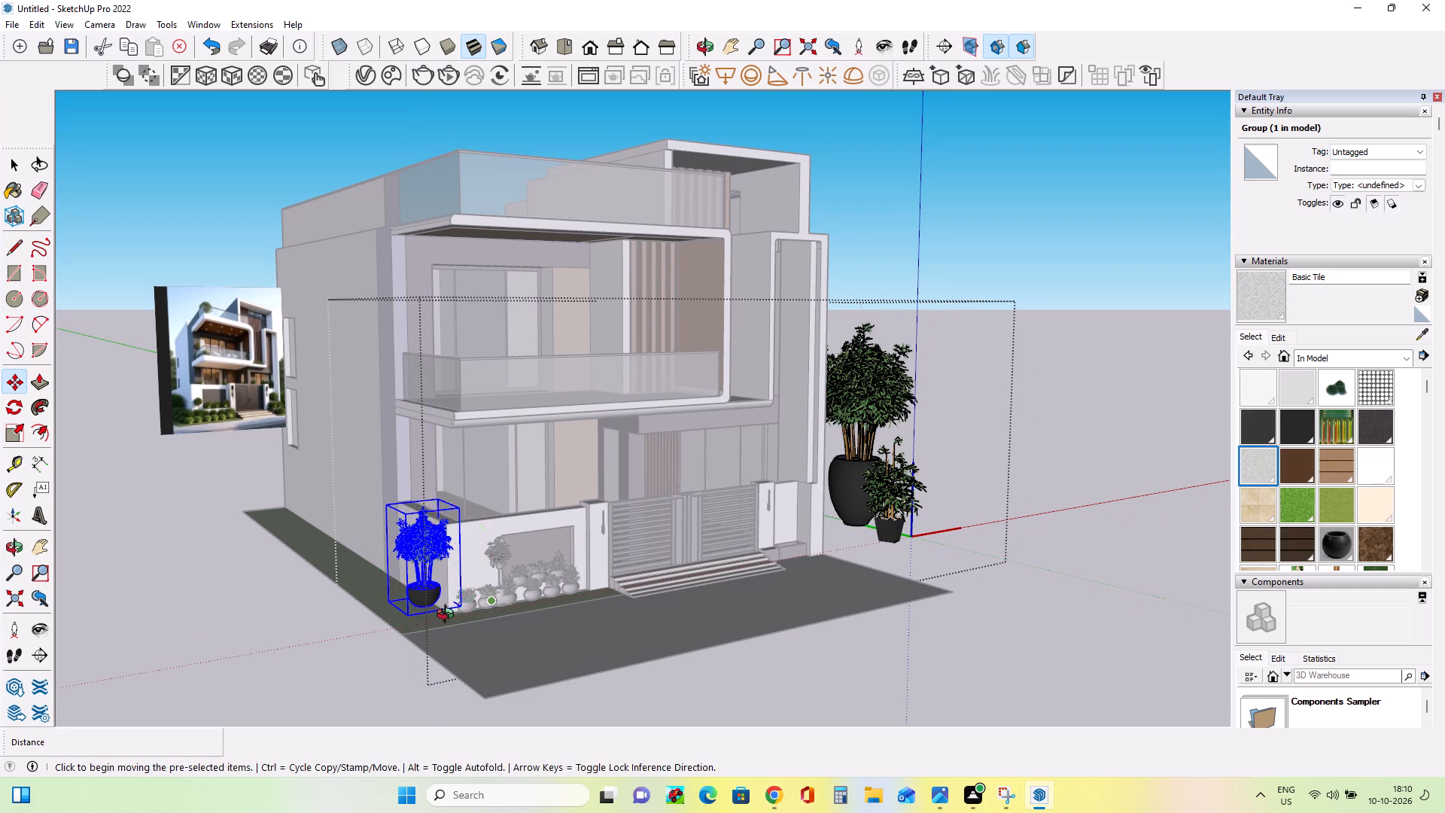
middle_click_drag(449, 616, 352, 626)
scroll(525, 586, "up", 2)
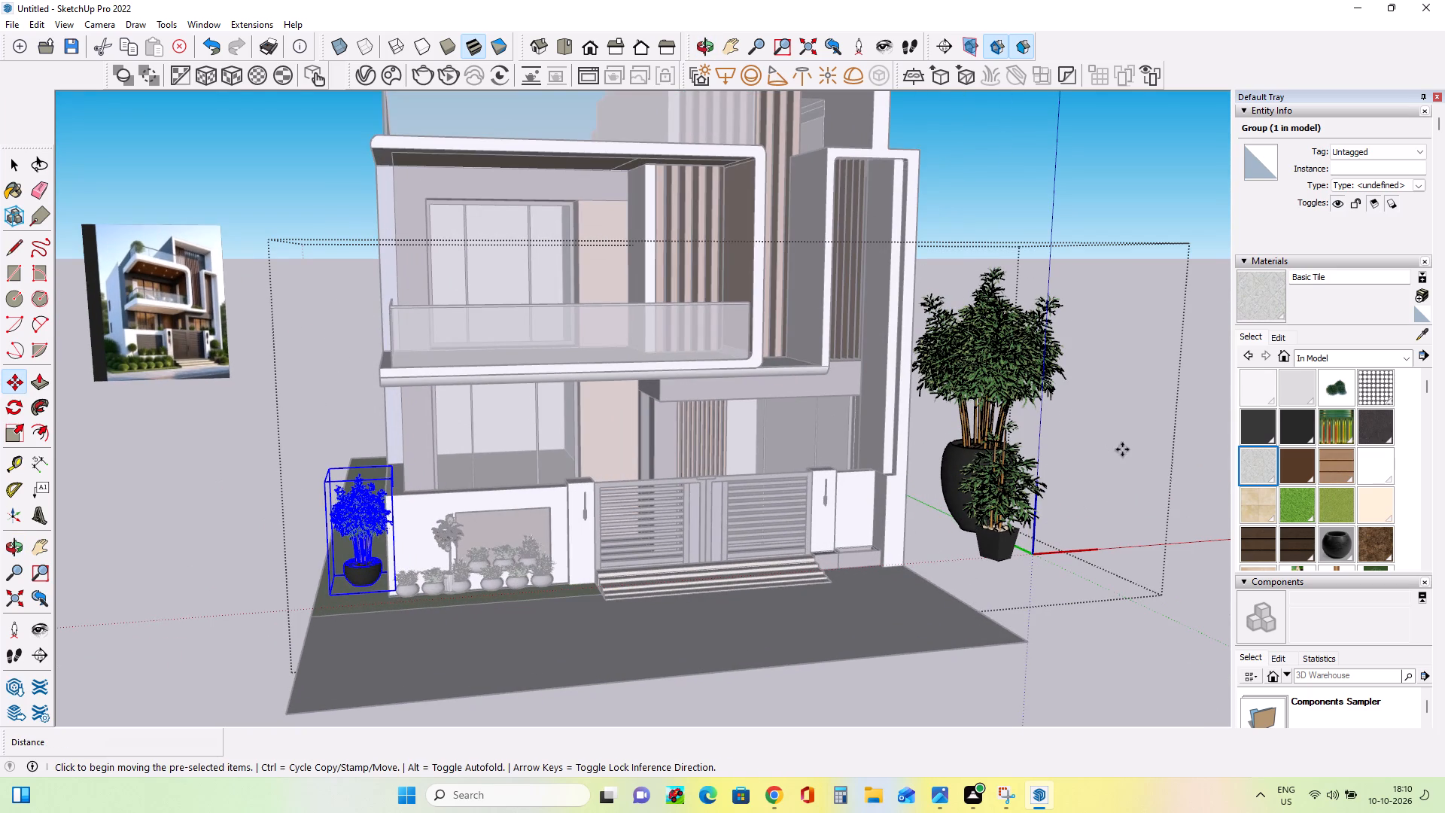
left_click(11, 172)
left_click(190, 198)
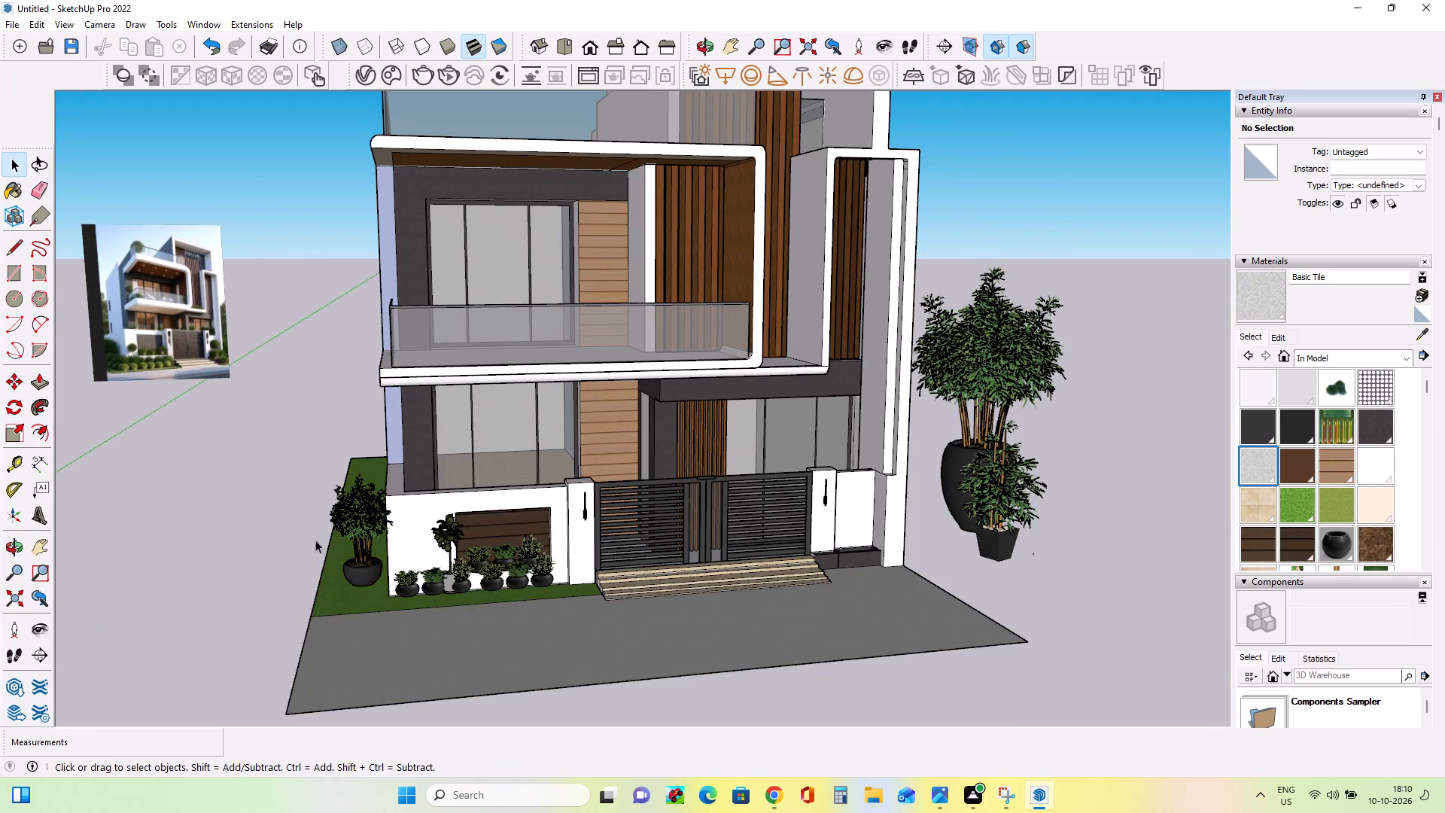
Open the bamboo component for editing and move the small bamboo with its square pot about 43' 6" to the grass strip's front corner.
middle_click_drag(325, 568, 347, 547)
scroll(360, 564, "up", 3)
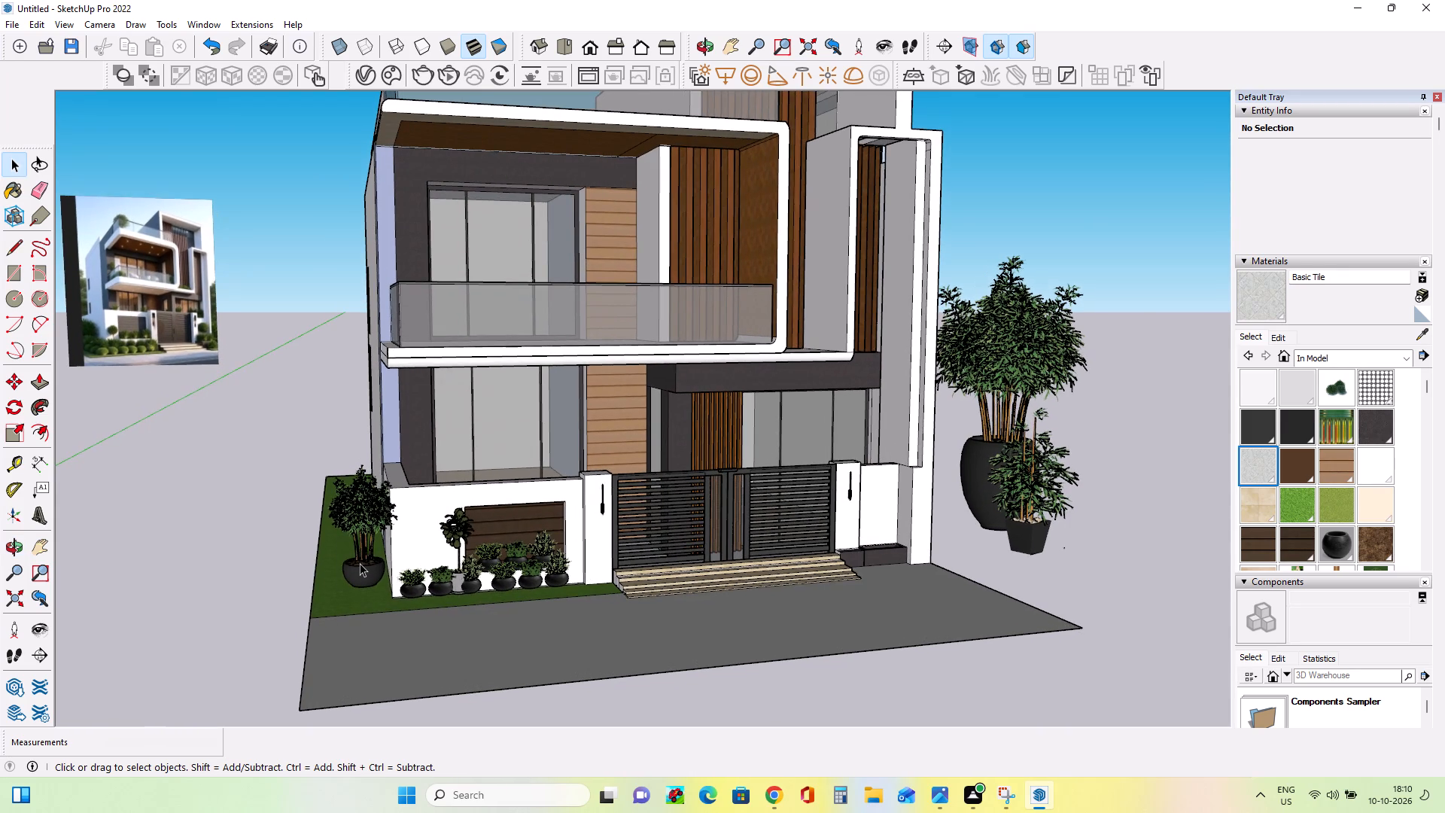
left_click(1049, 516)
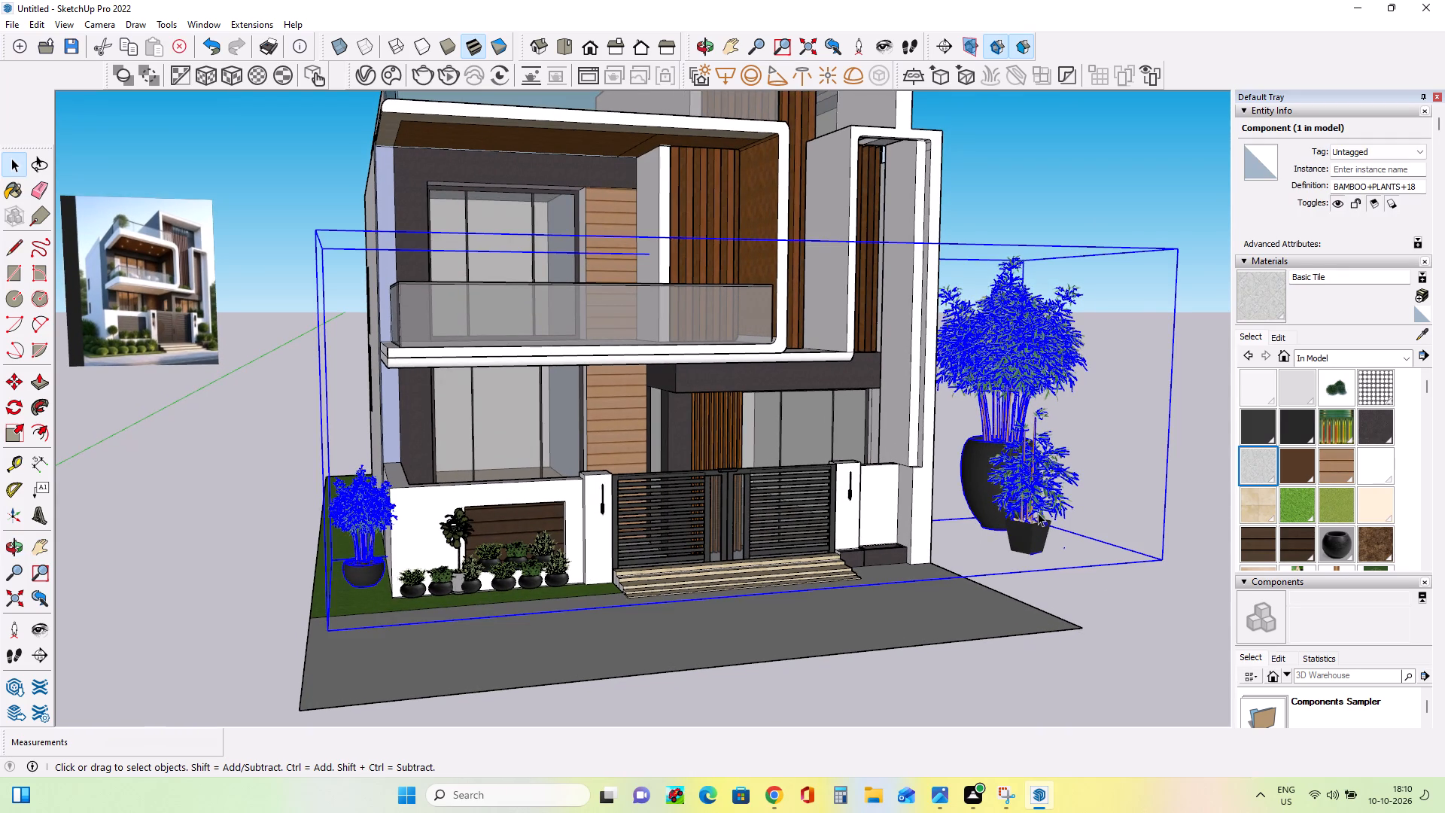
right_click(1038, 513)
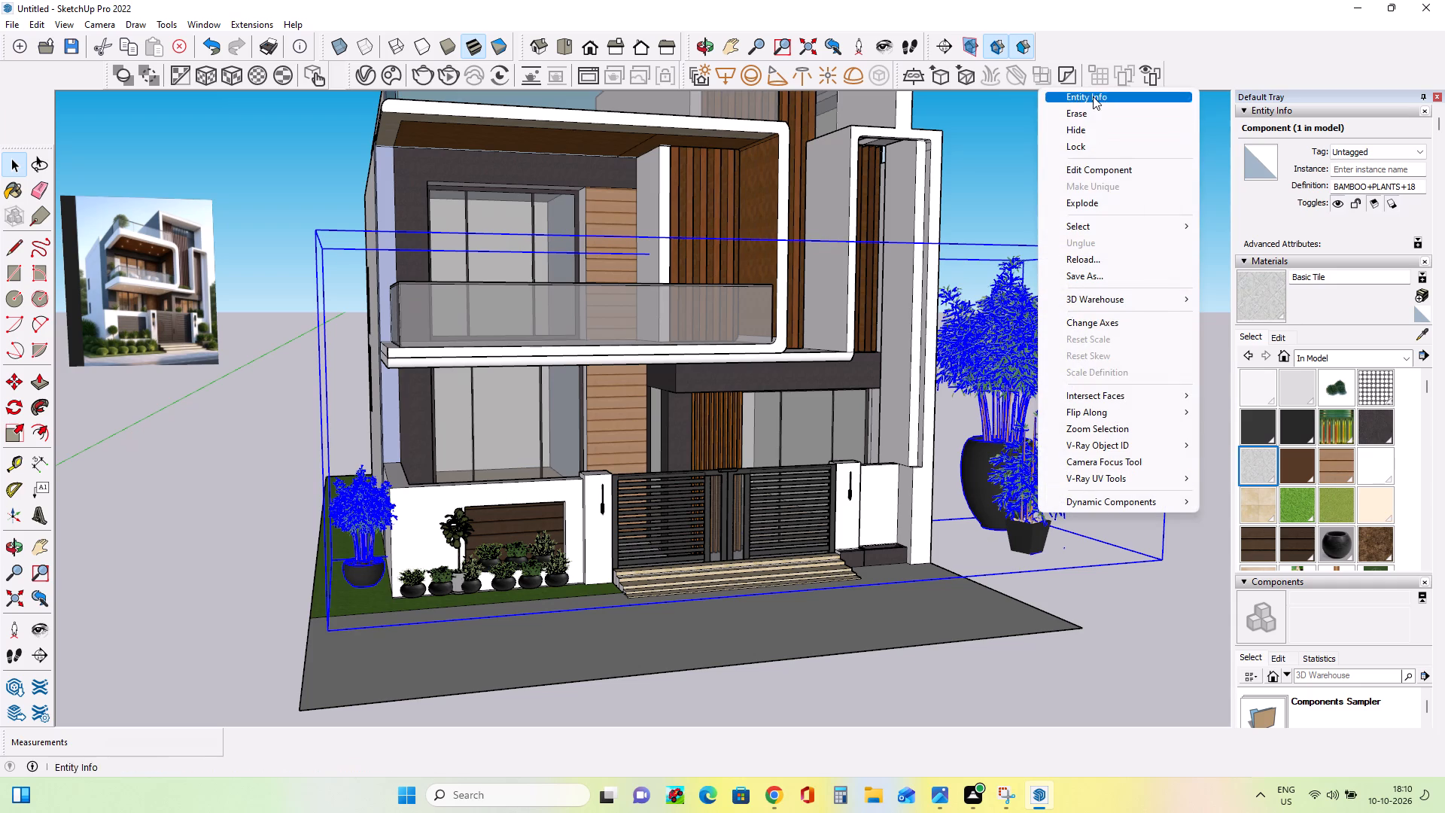
left_click(1103, 172)
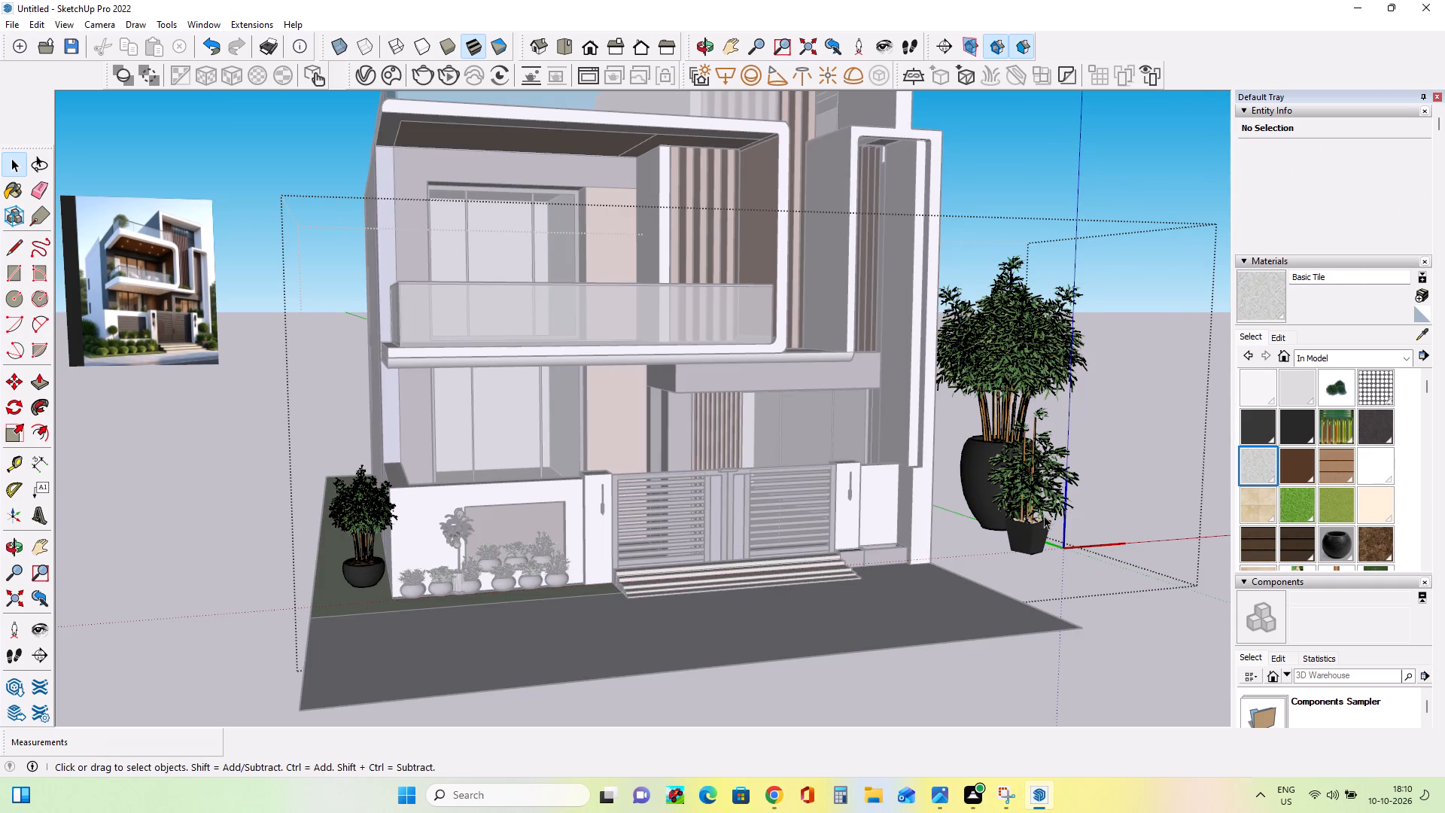
left_click(1044, 516, "ctrl")
left_click(1043, 549, "ctrl")
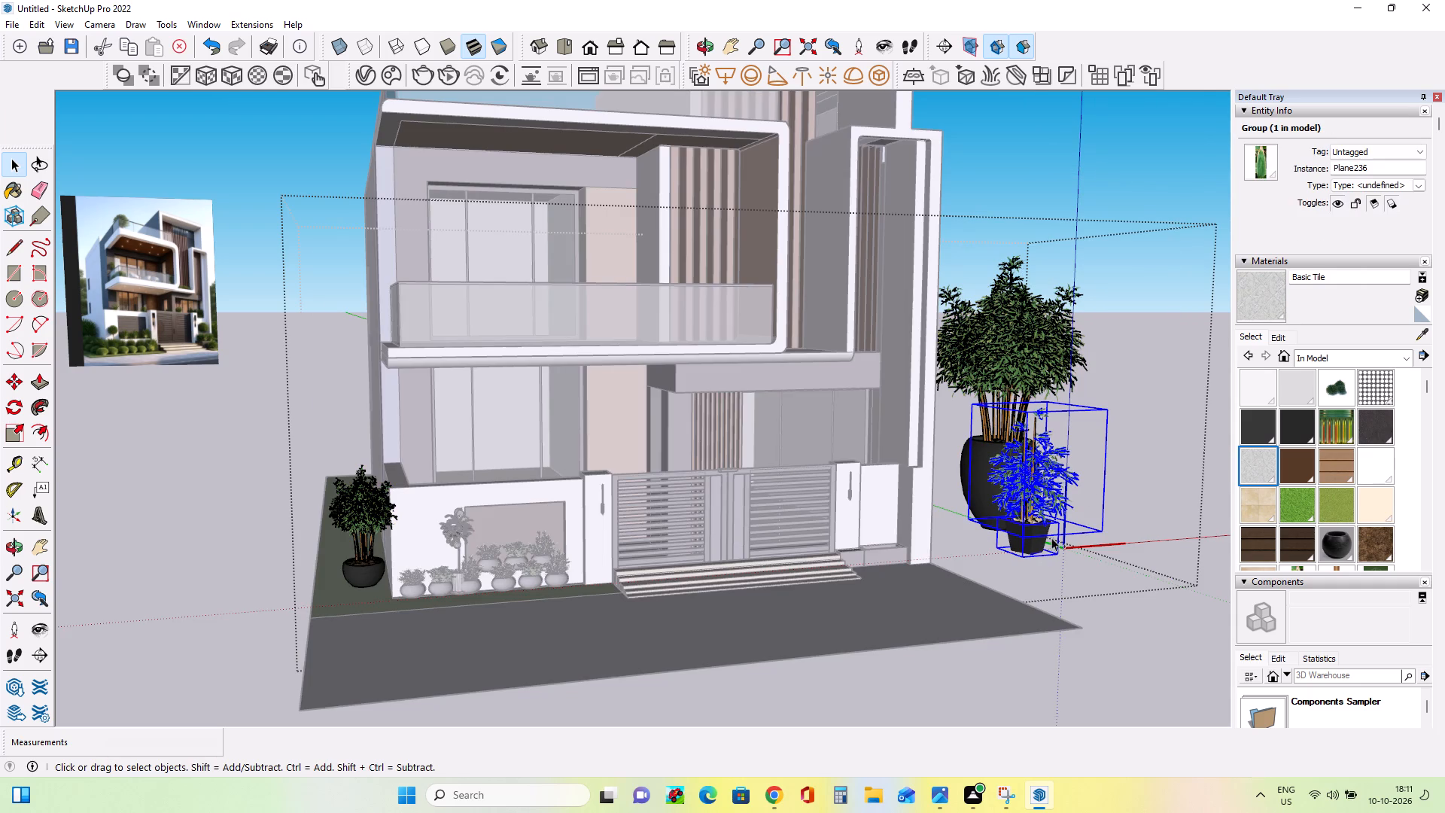
left_click(16, 382, "ctrl")
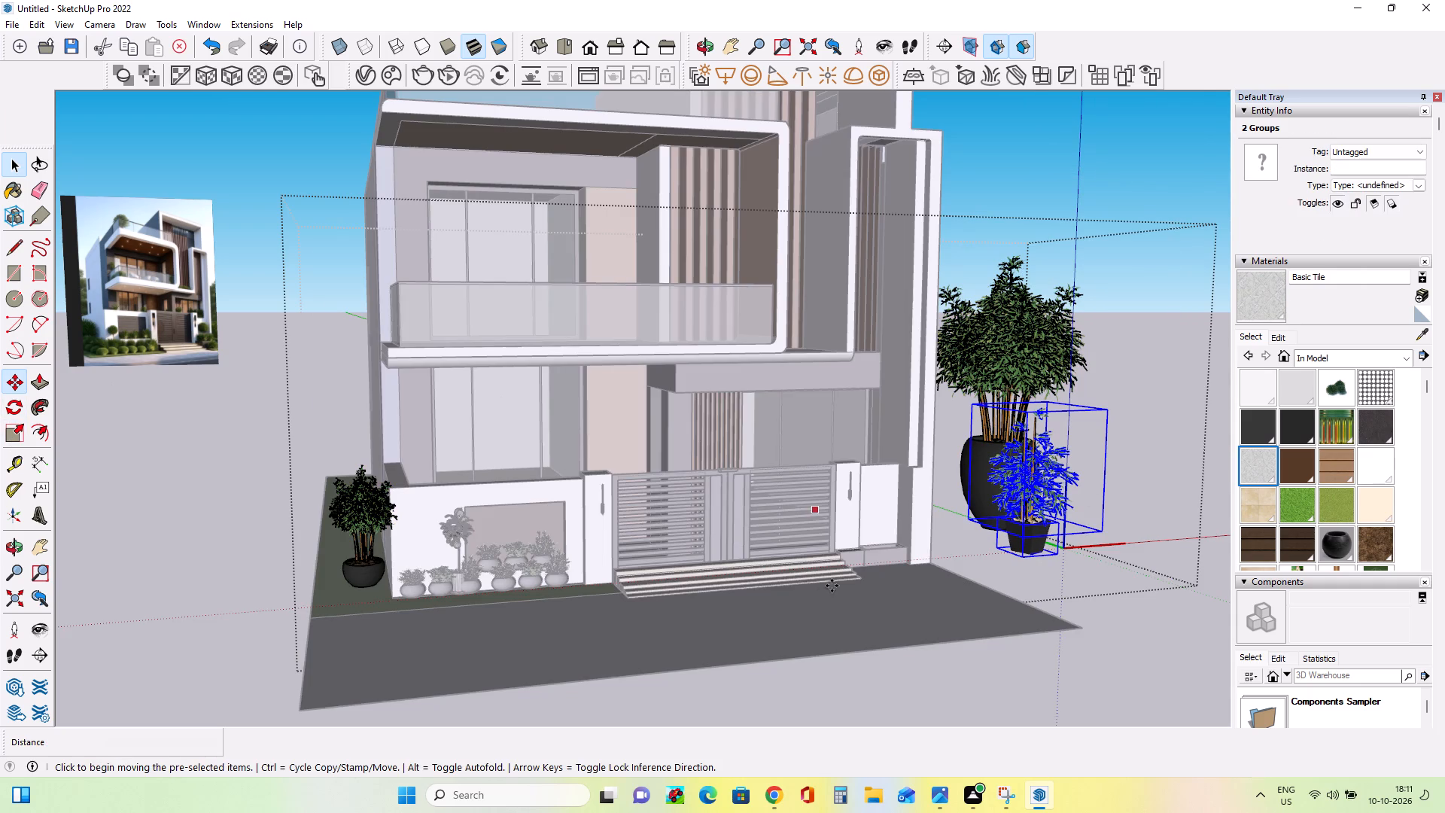
left_click(1027, 554, "ctrl")
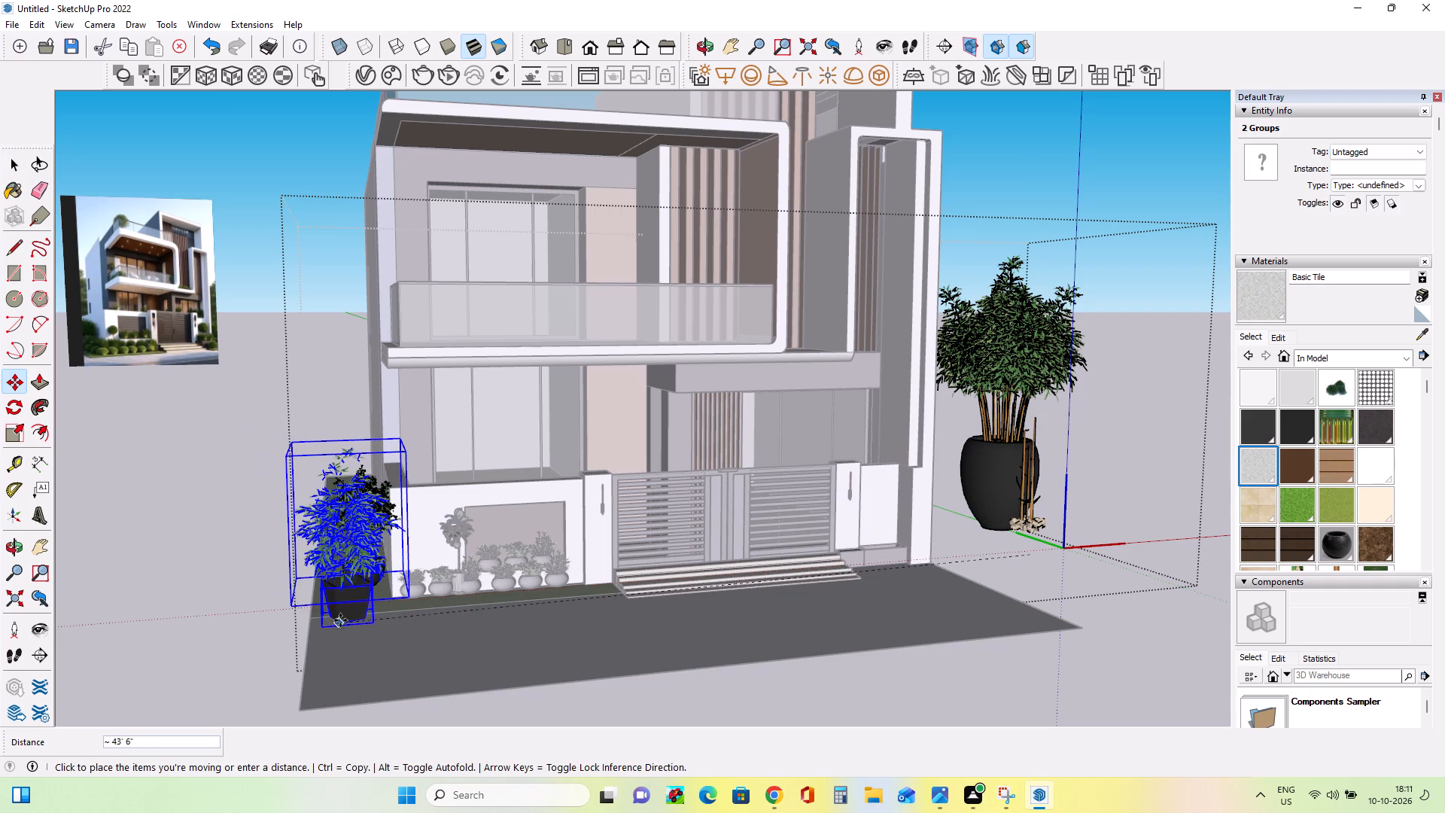
left_click(340, 620)
Scale the small potted bamboo down uniformly to about 0.6 of its size.
middle_click_drag(524, 643, 583, 652)
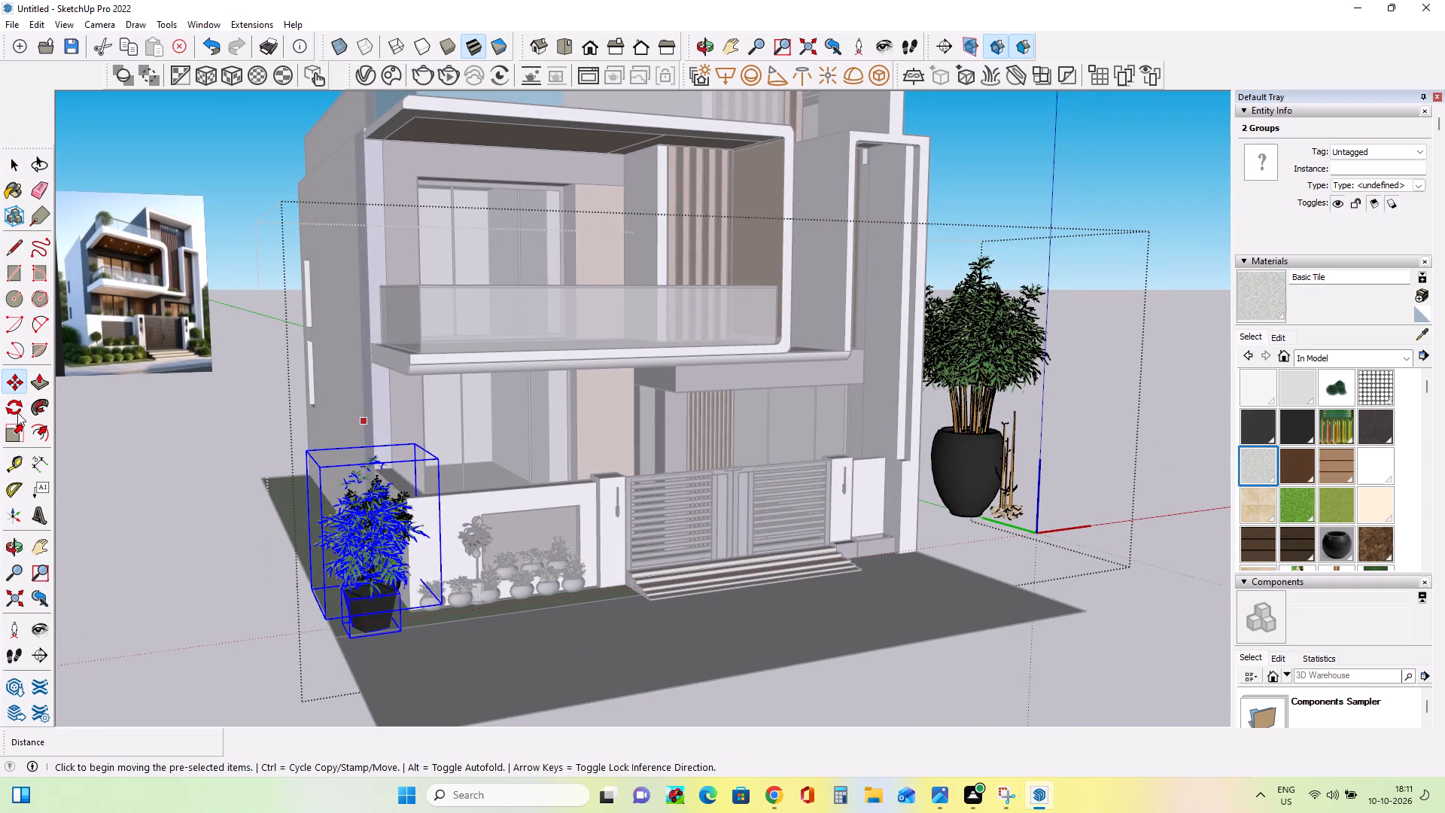
left_click(14, 431)
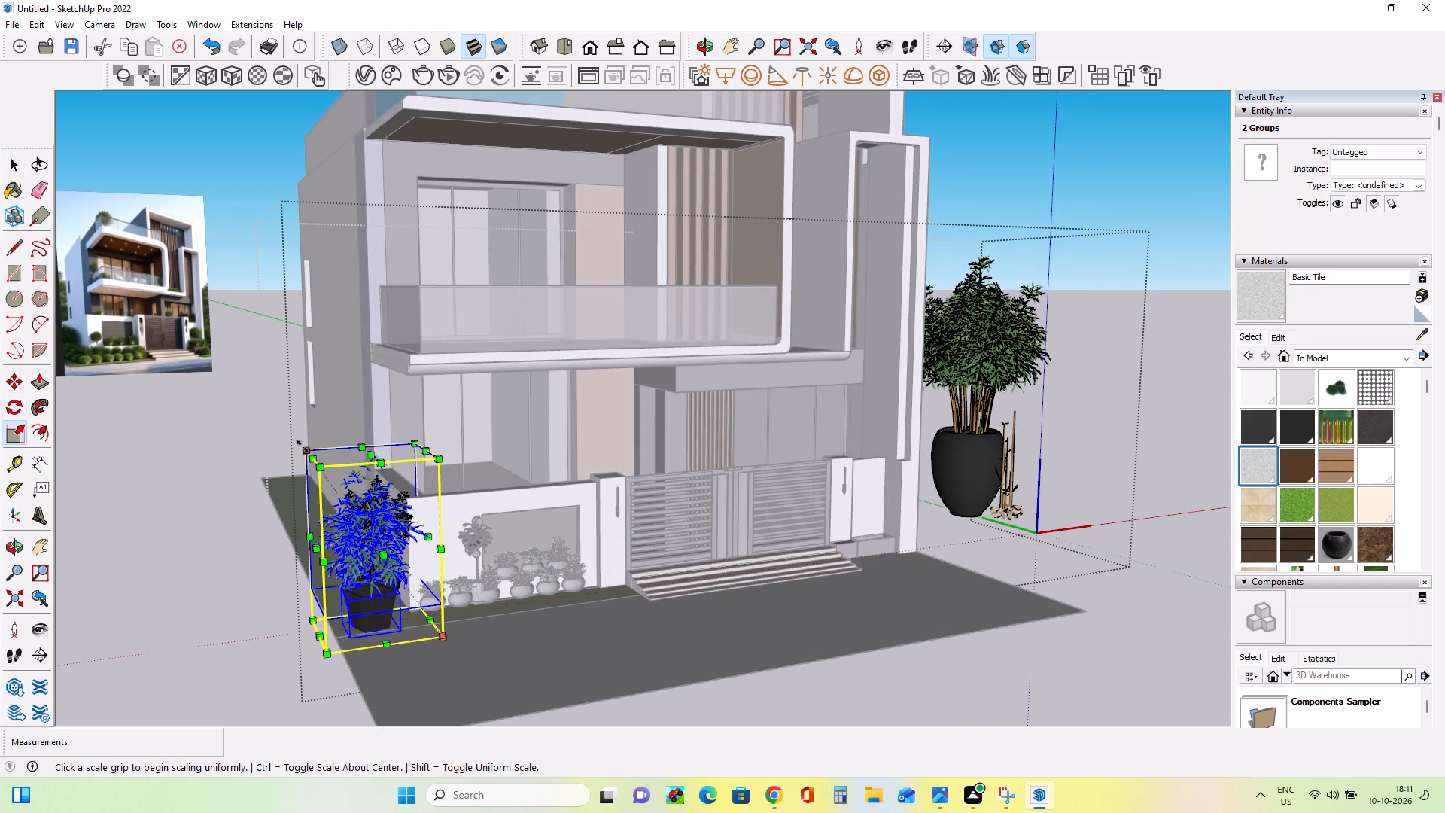
left_click_drag(303, 446, 337, 532)
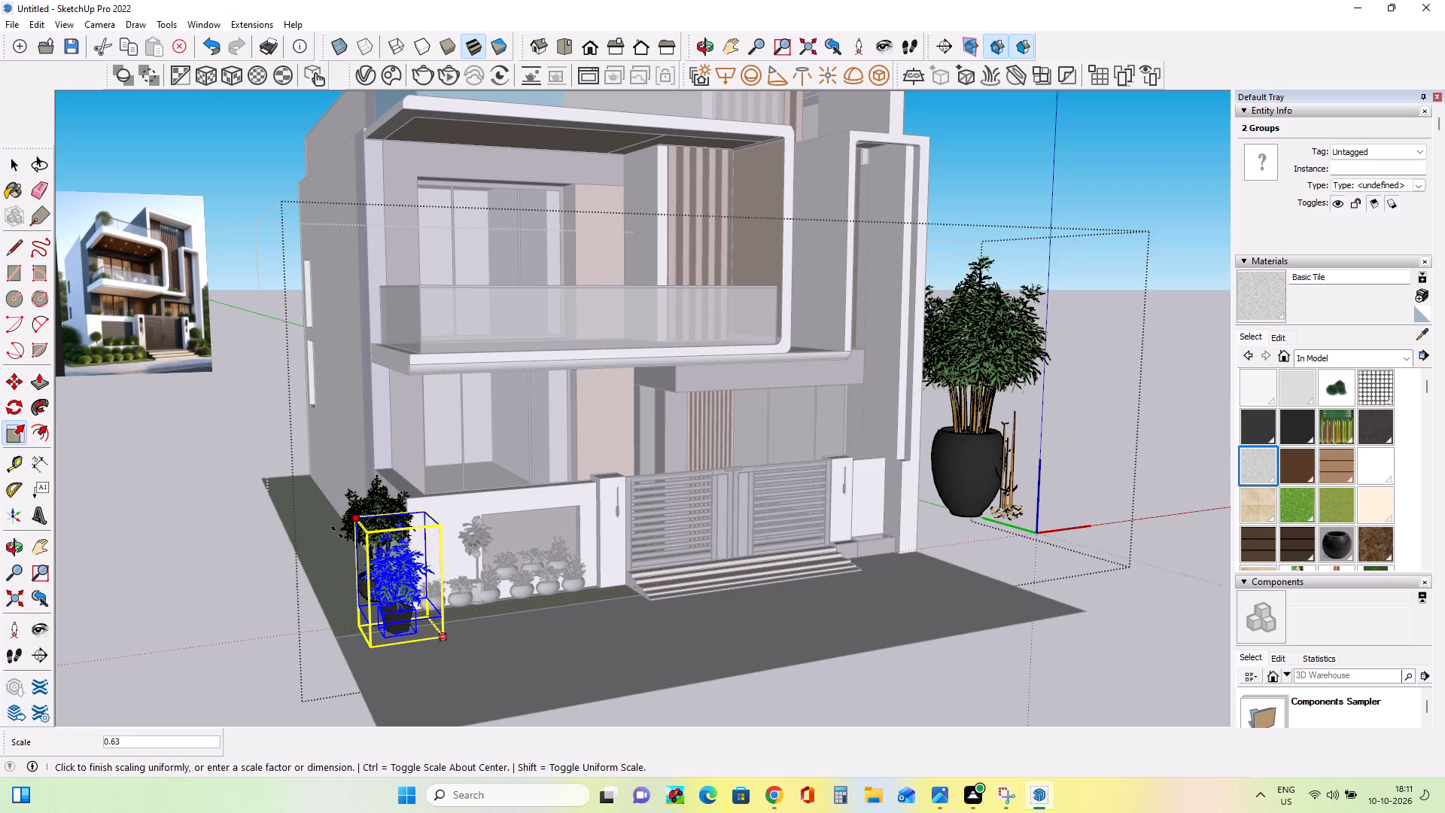
left_click_drag(337, 532, 342, 539)
Copy the scaled small bamboo about 33' 5" across the front to the short wall on the gate's far side.
middle_click_drag(527, 580, 336, 568)
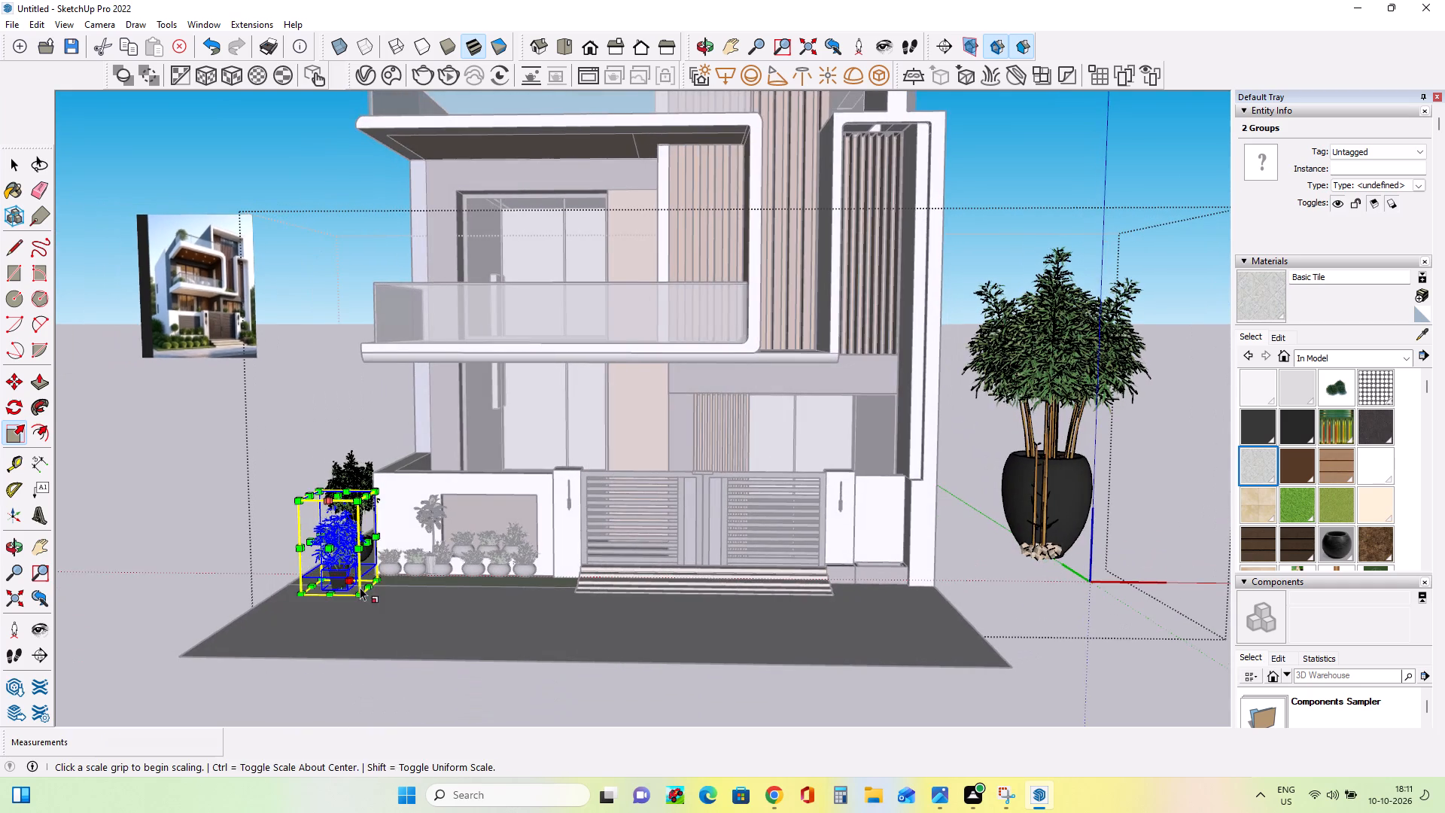
scroll(360, 590, "up", 6)
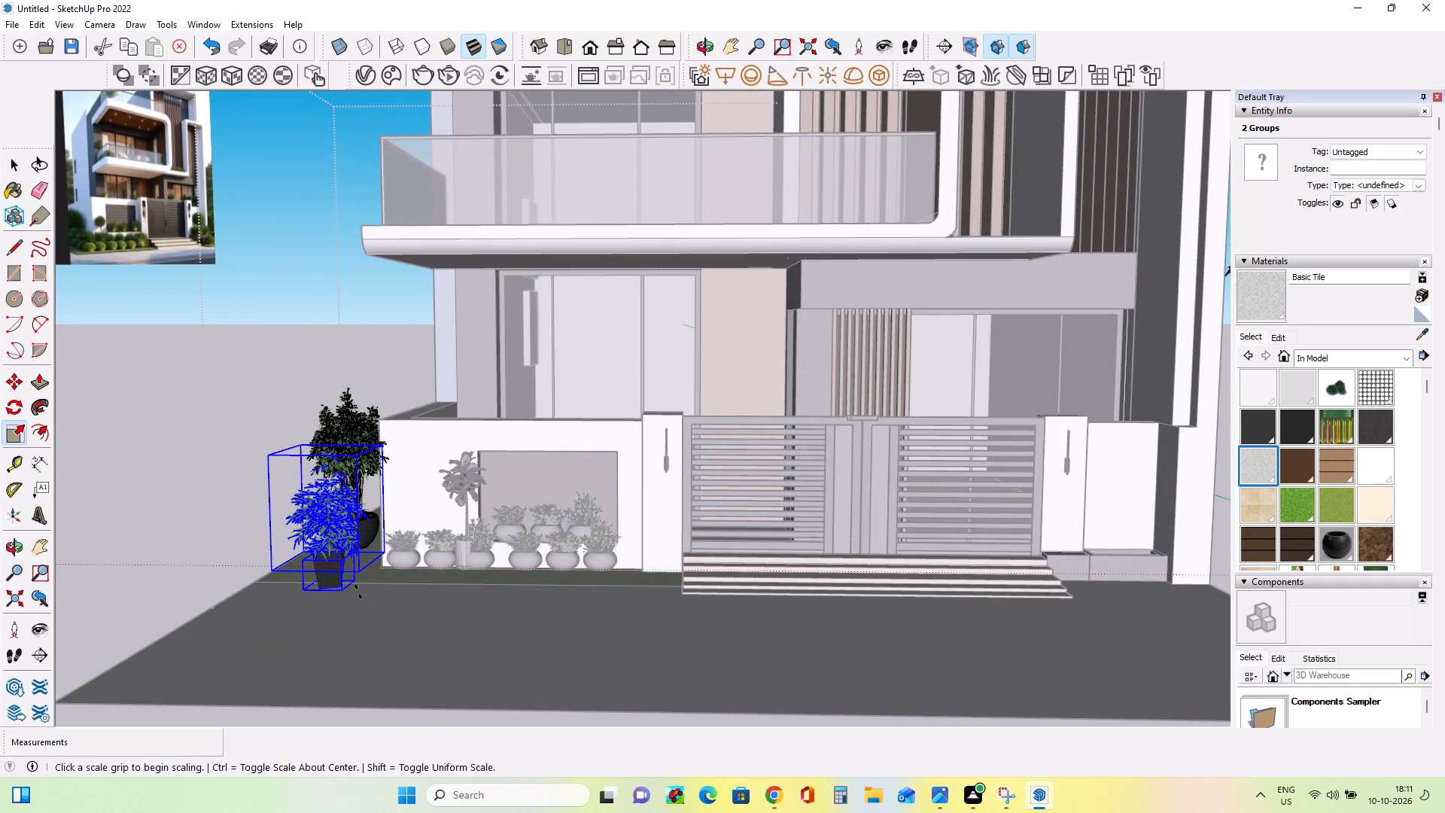
left_click(20, 385)
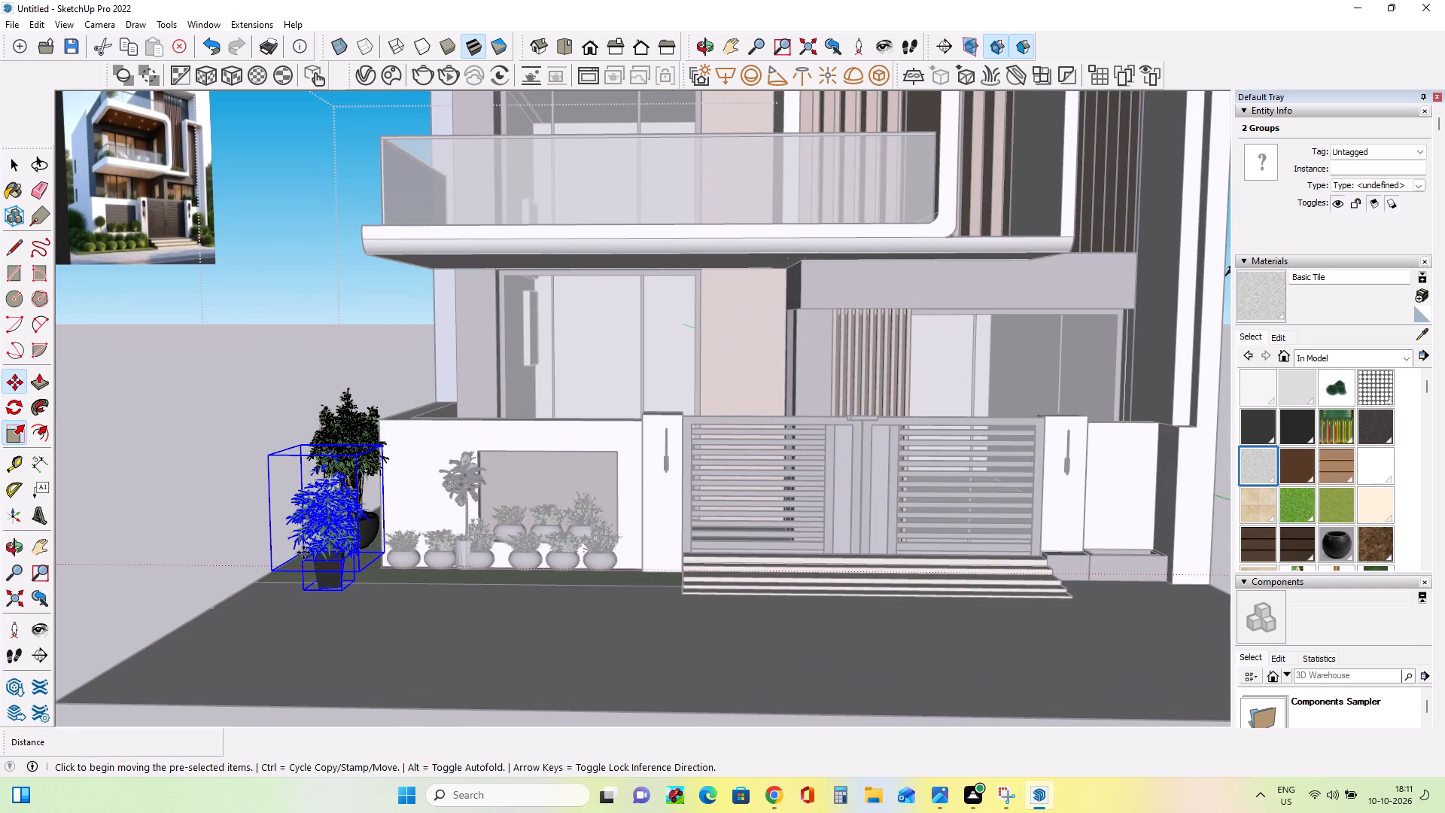
left_click(326, 573)
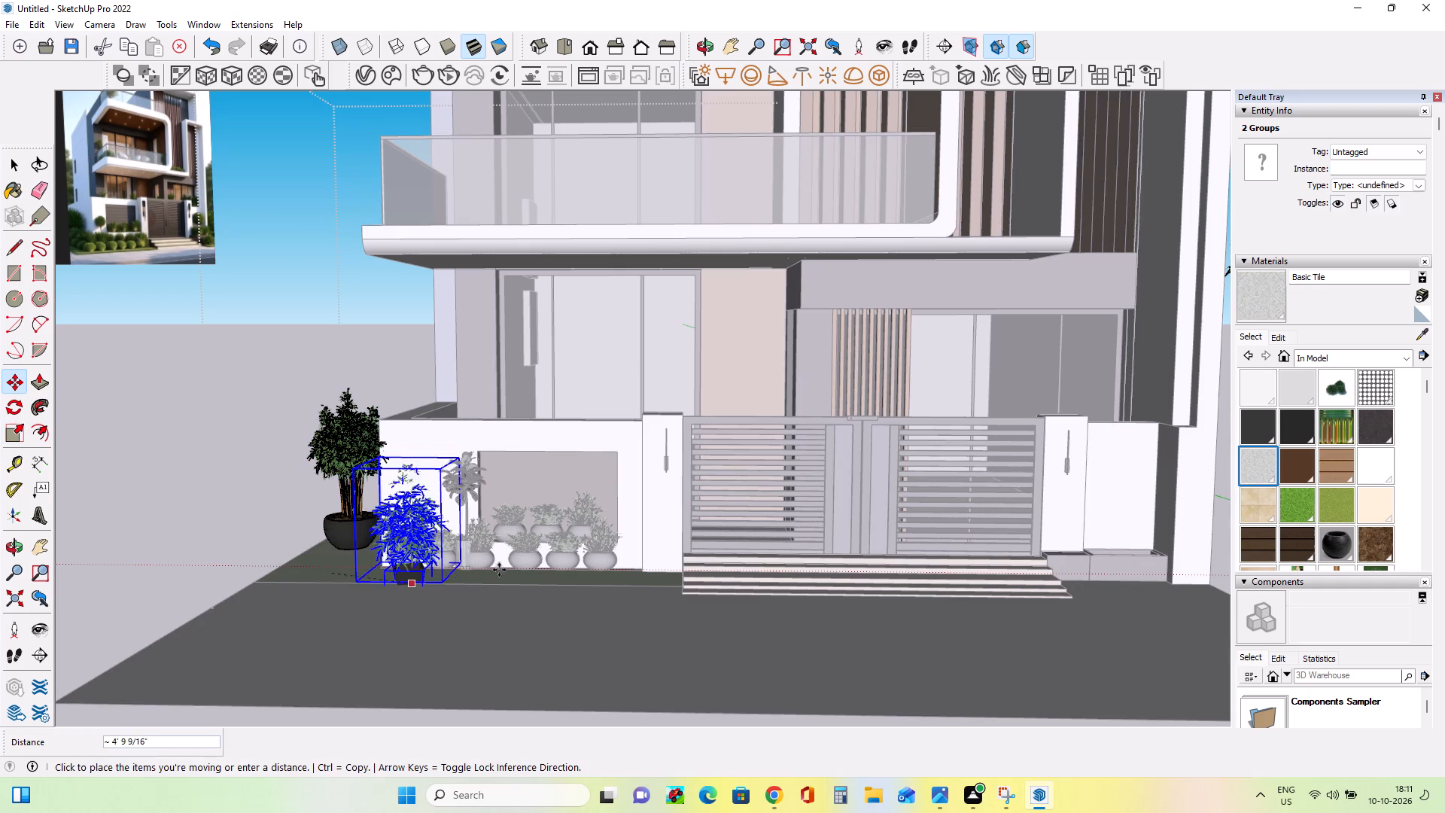
left_click(1127, 557)
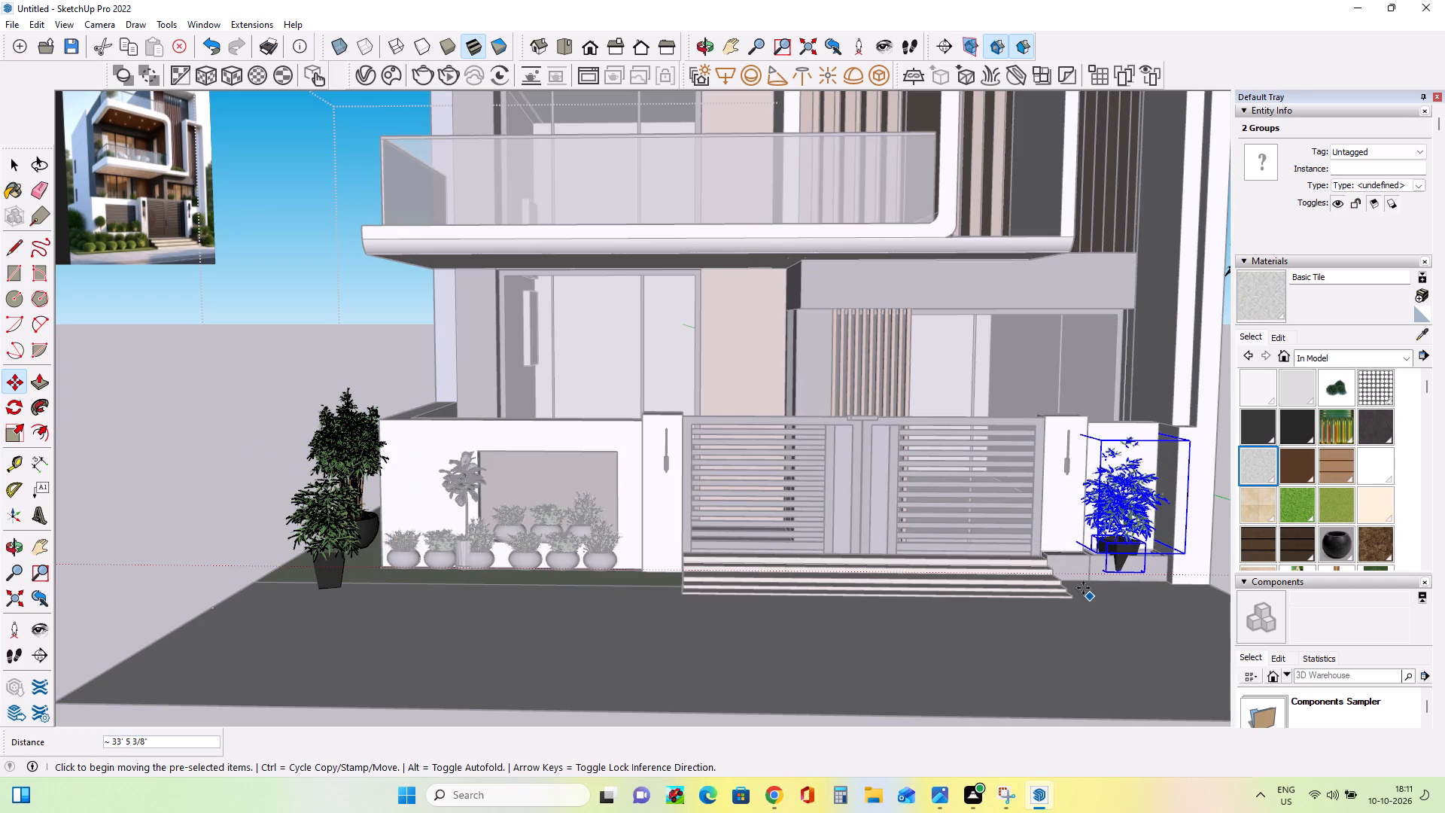
scroll(1083, 588, "up", 3)
scroll(1083, 588, "down", 6)
middle_click_drag(606, 641, 665, 671)
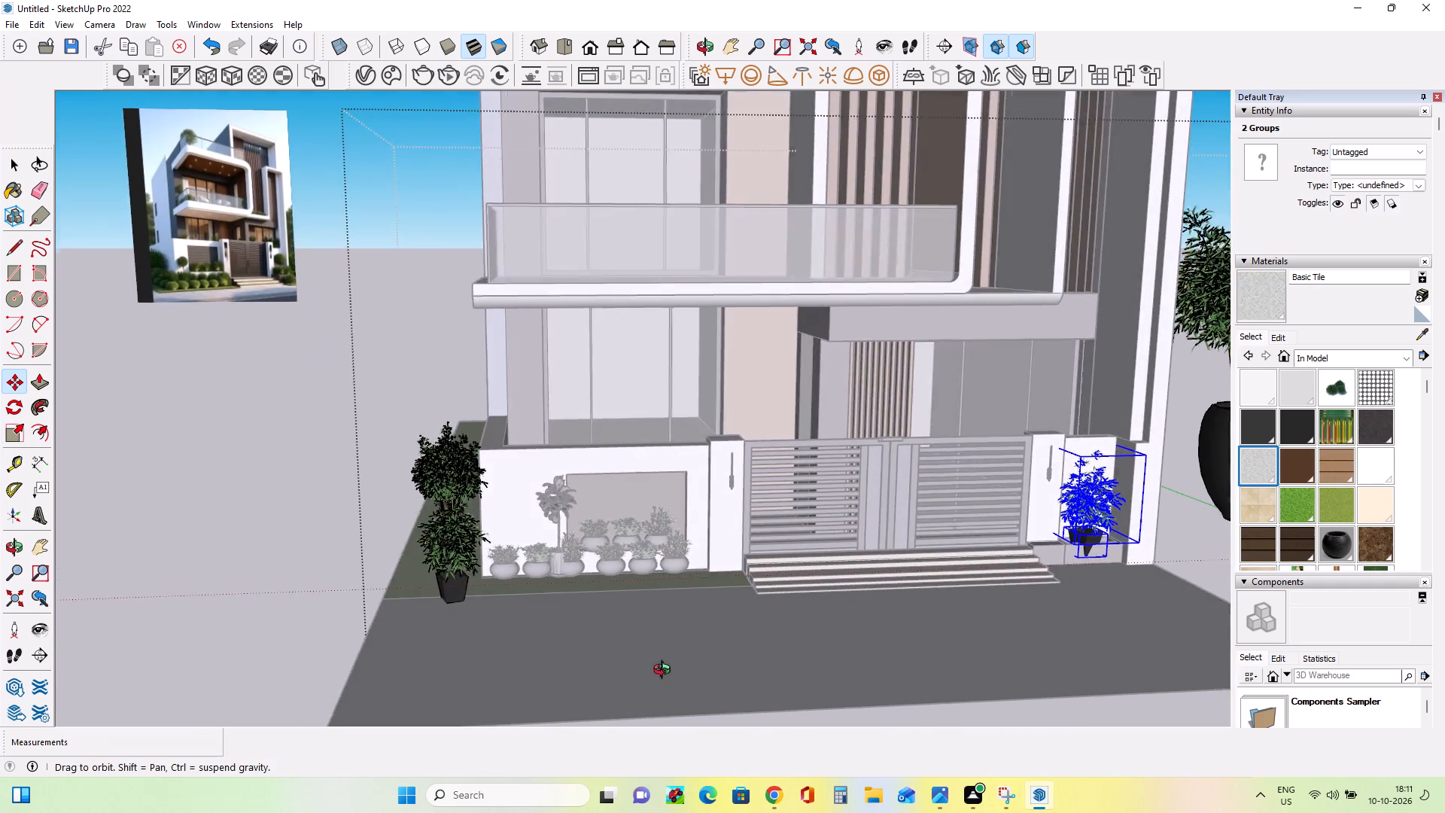
middle_click_drag(665, 671, 716, 679)
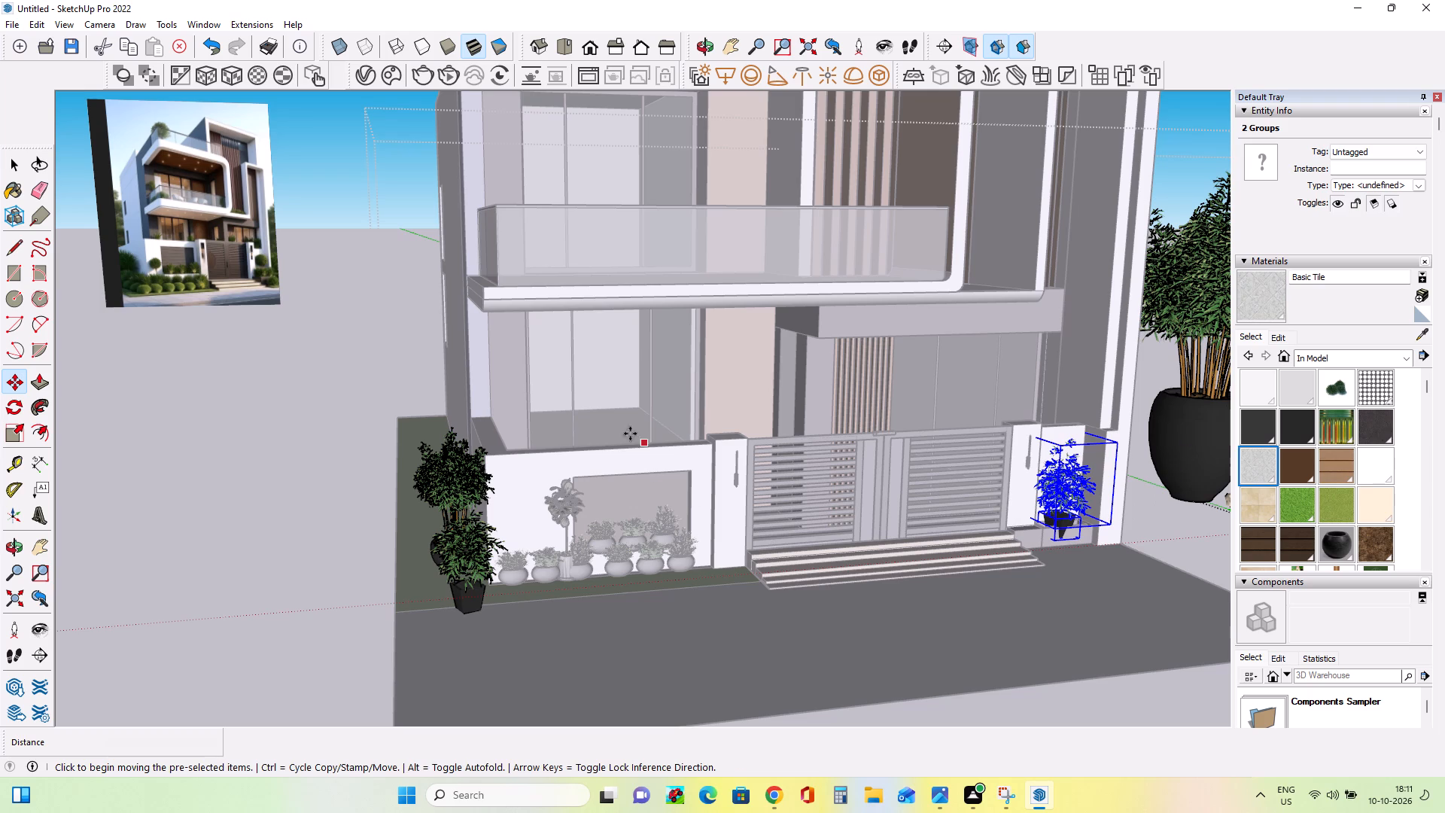
scroll(297, 438, "down", 6)
Select the remaining tall bamboo's foliage and large black pot along with the leftover thin stems.
left_click(8, 160)
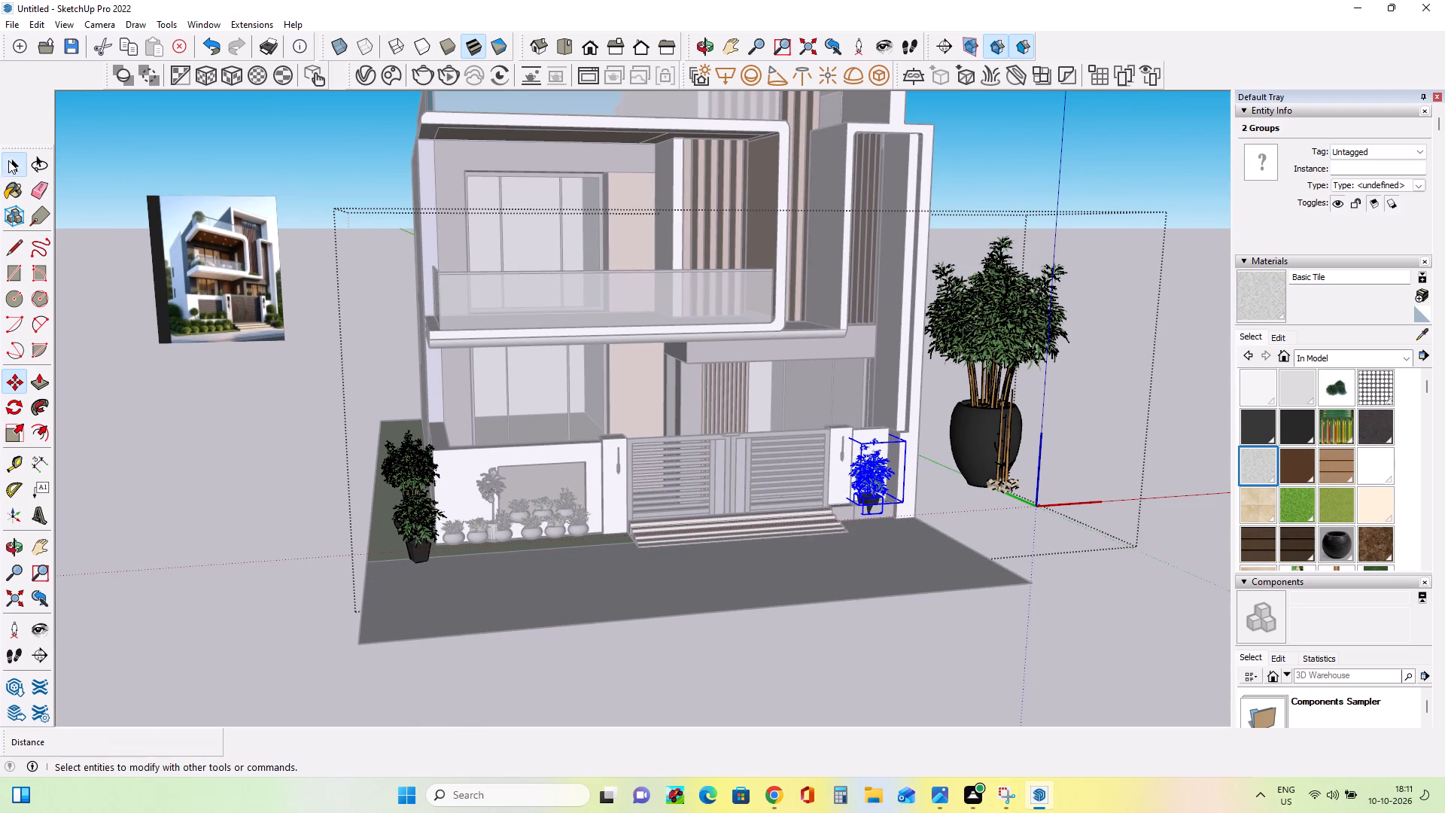
left_click(1022, 398)
left_click(999, 433)
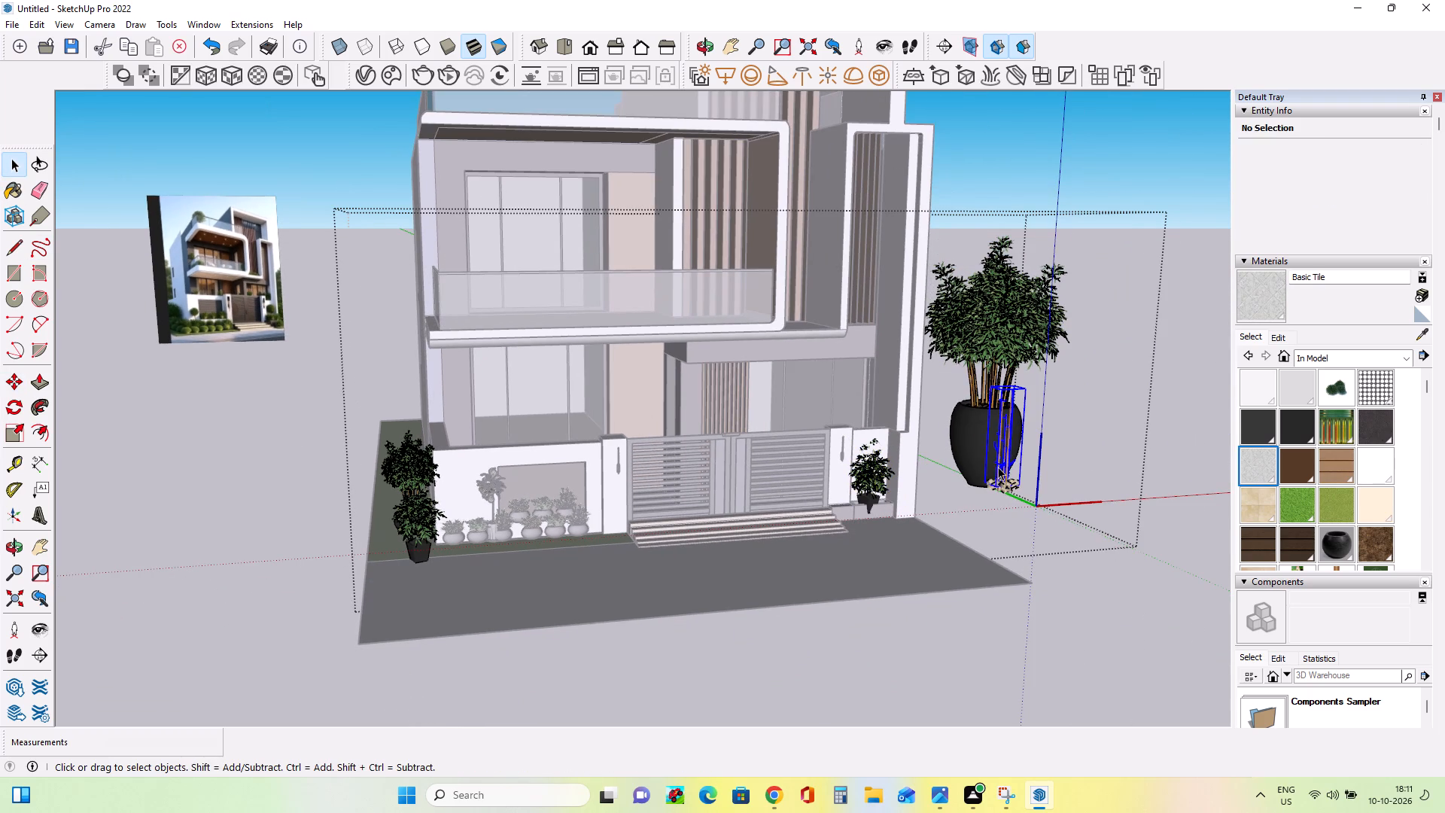
left_click(982, 318, "ctrl")
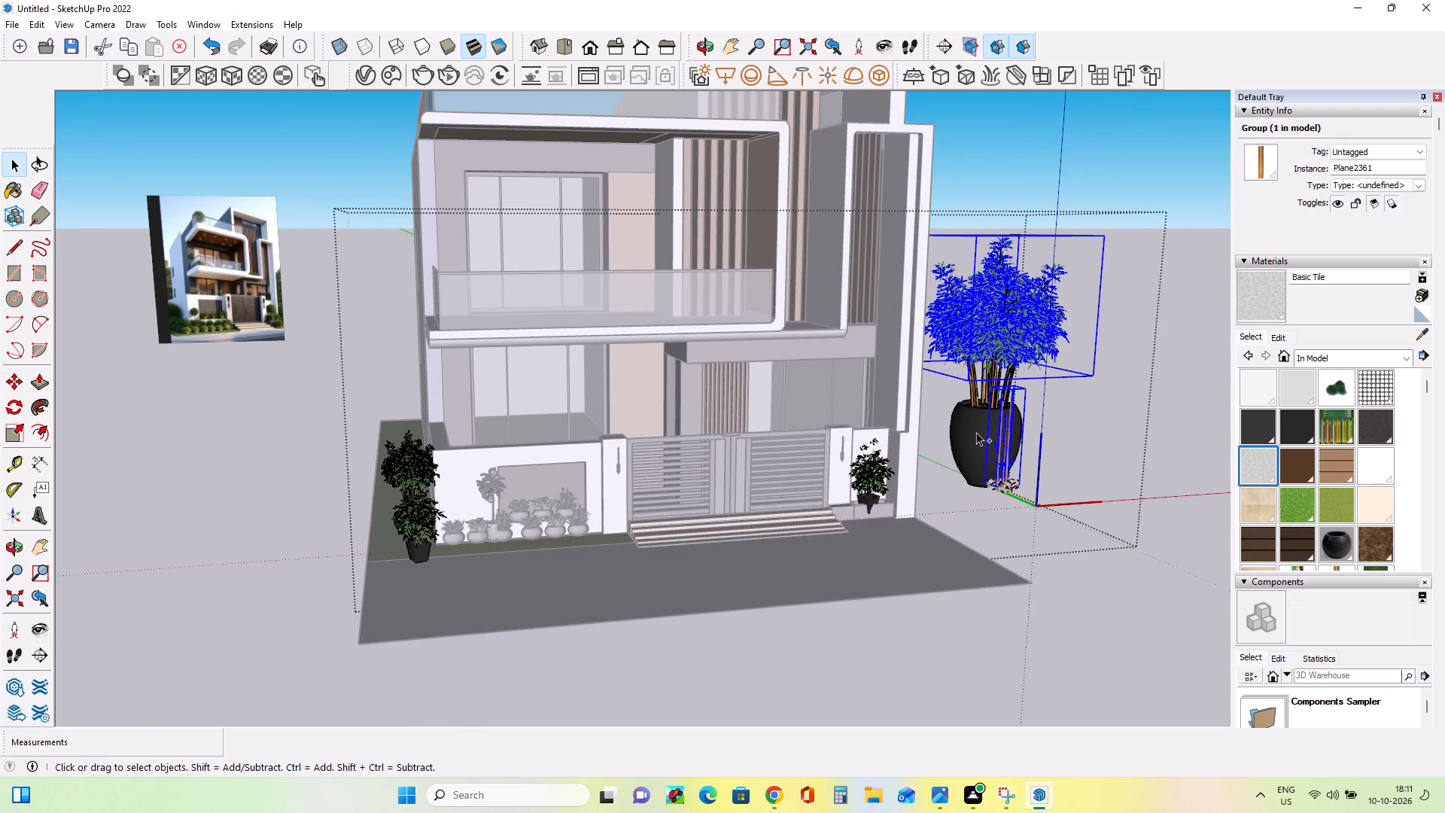
left_click(976, 432, "ctrl")
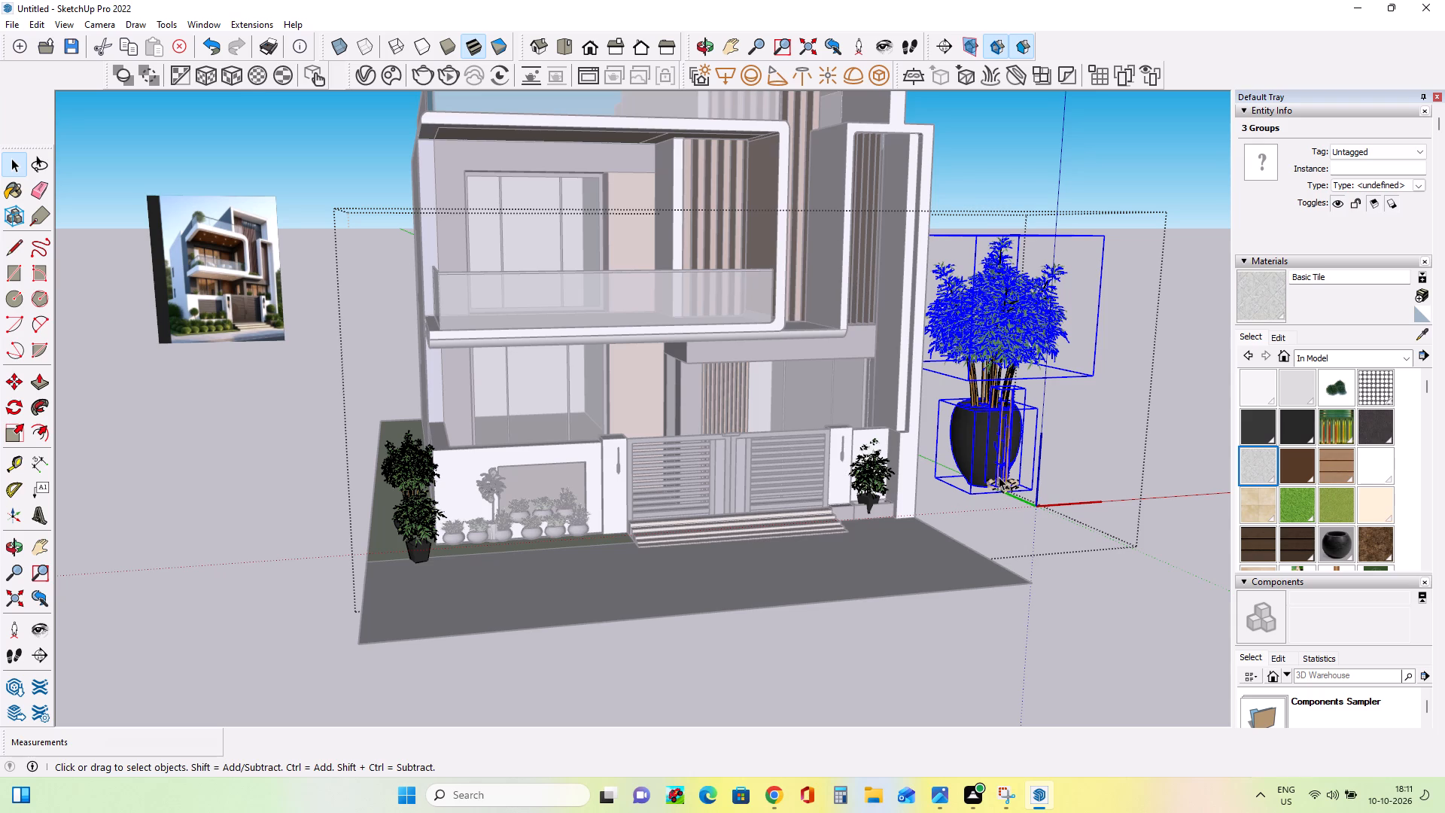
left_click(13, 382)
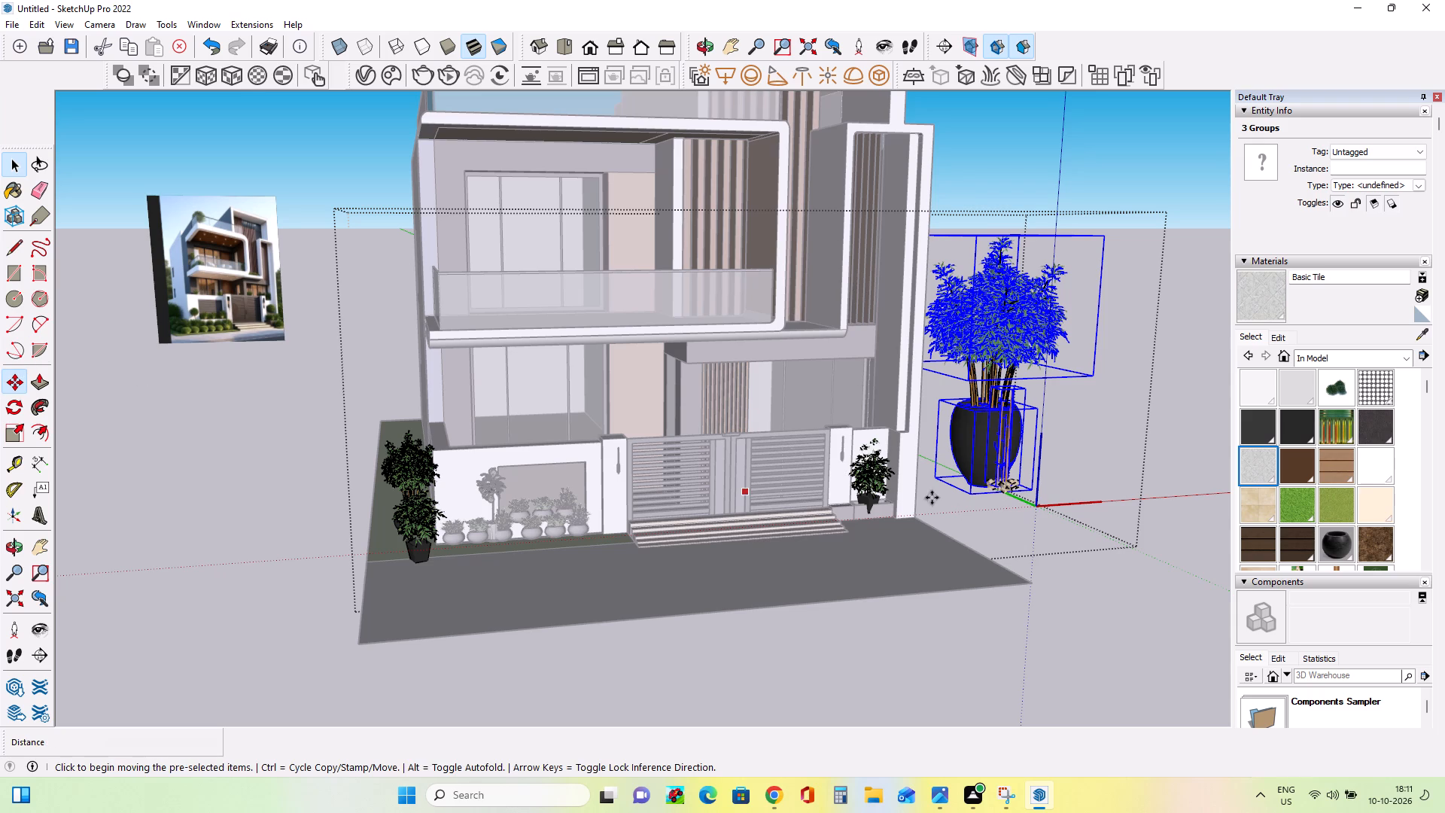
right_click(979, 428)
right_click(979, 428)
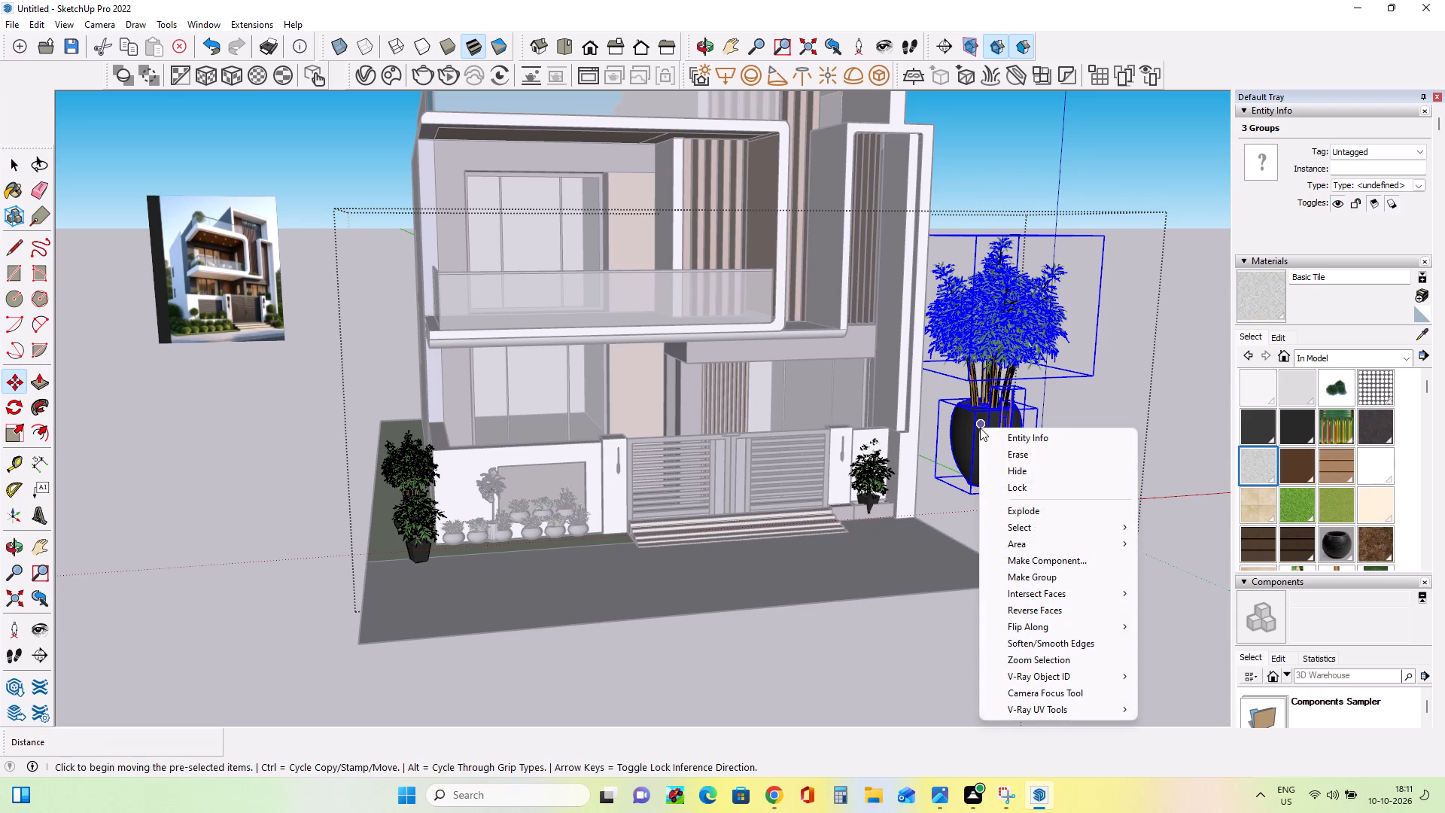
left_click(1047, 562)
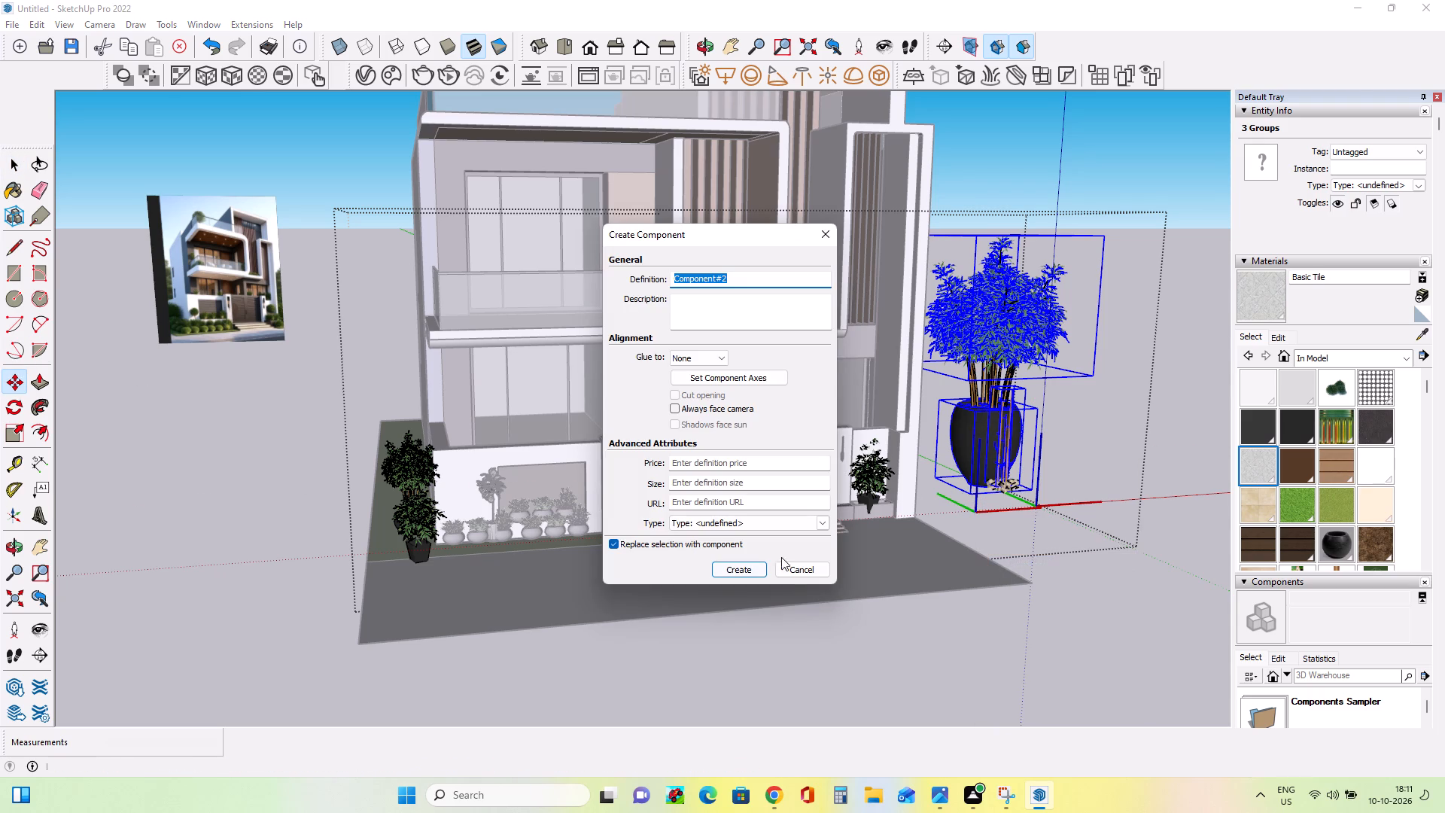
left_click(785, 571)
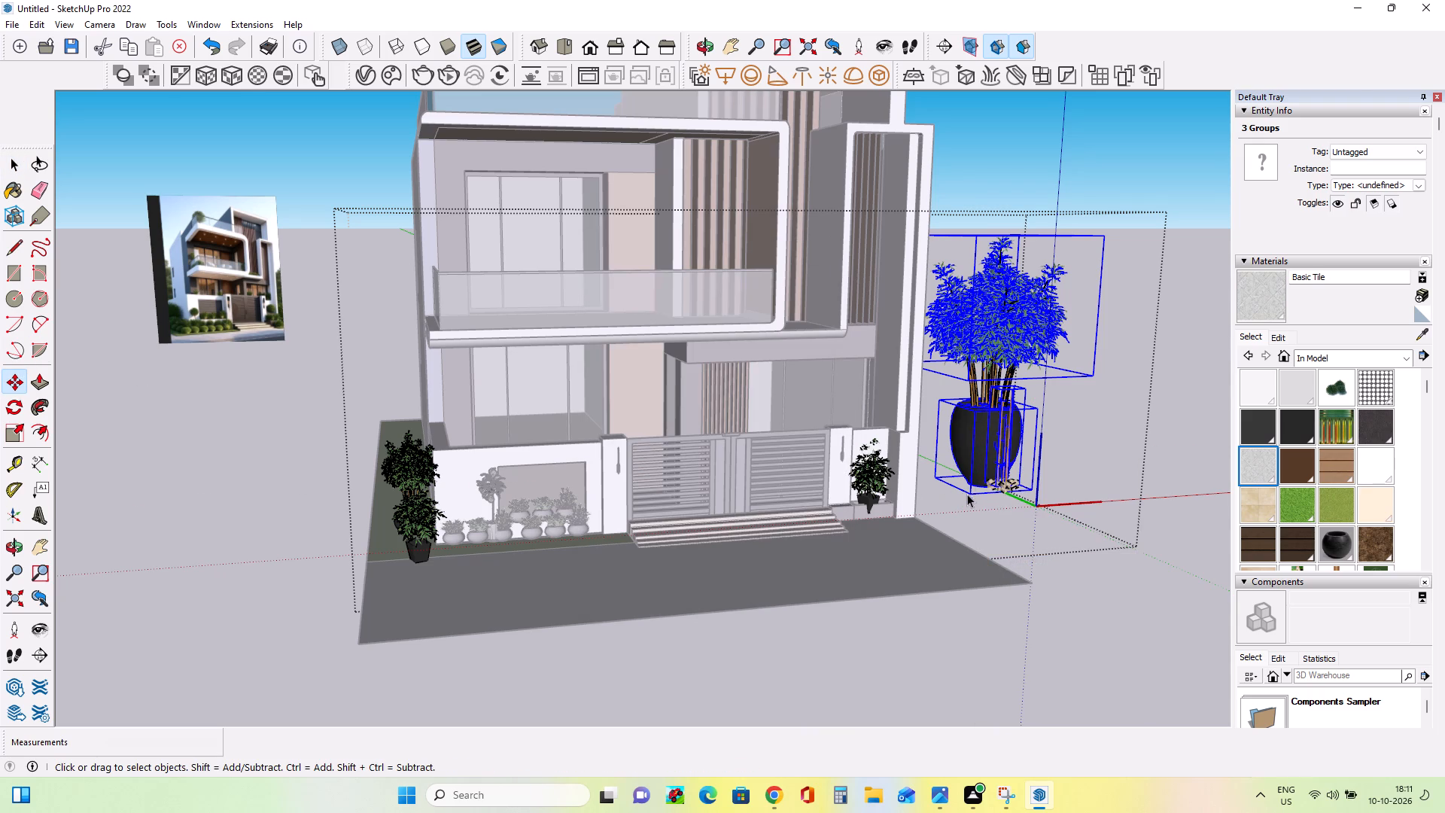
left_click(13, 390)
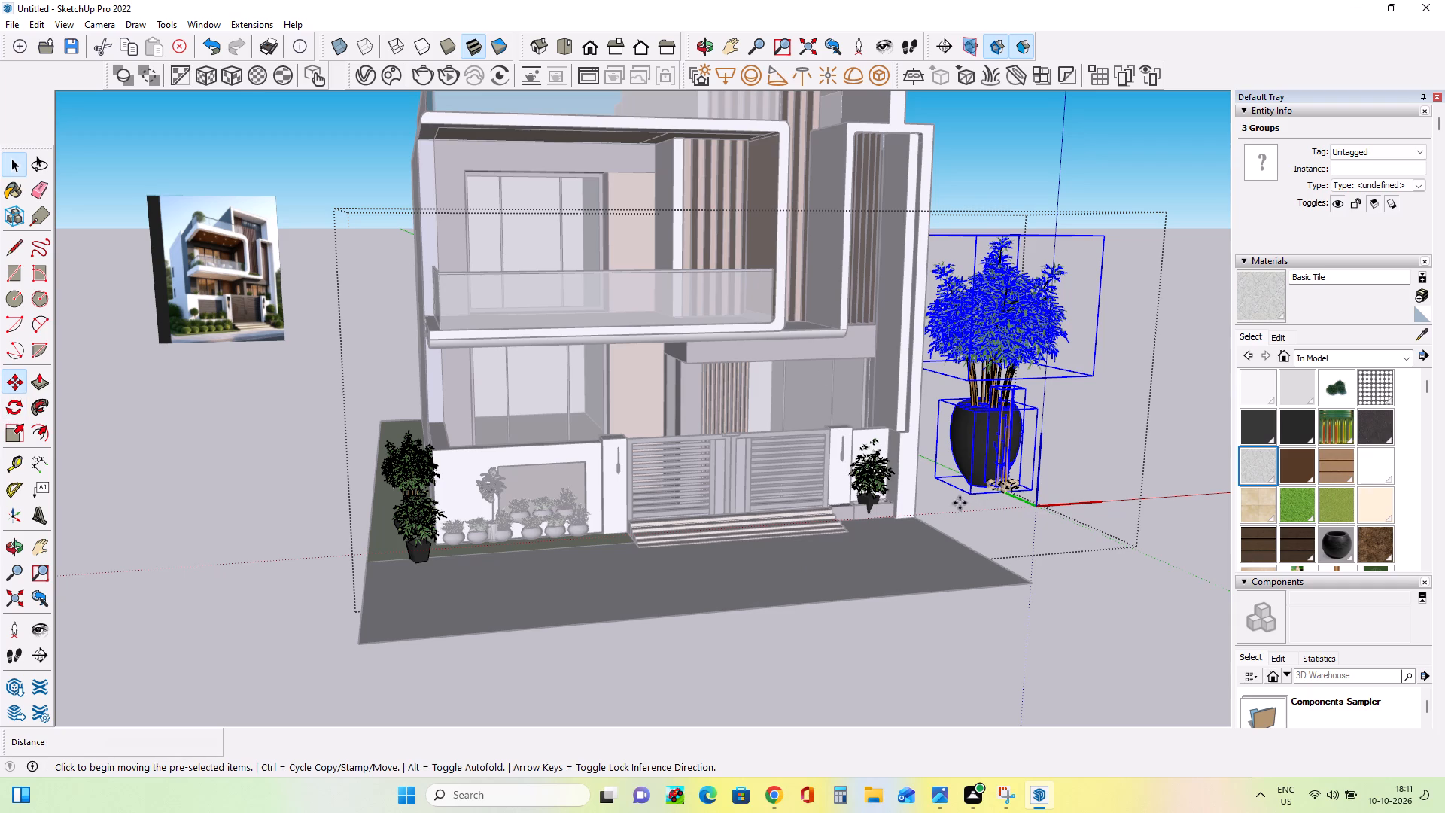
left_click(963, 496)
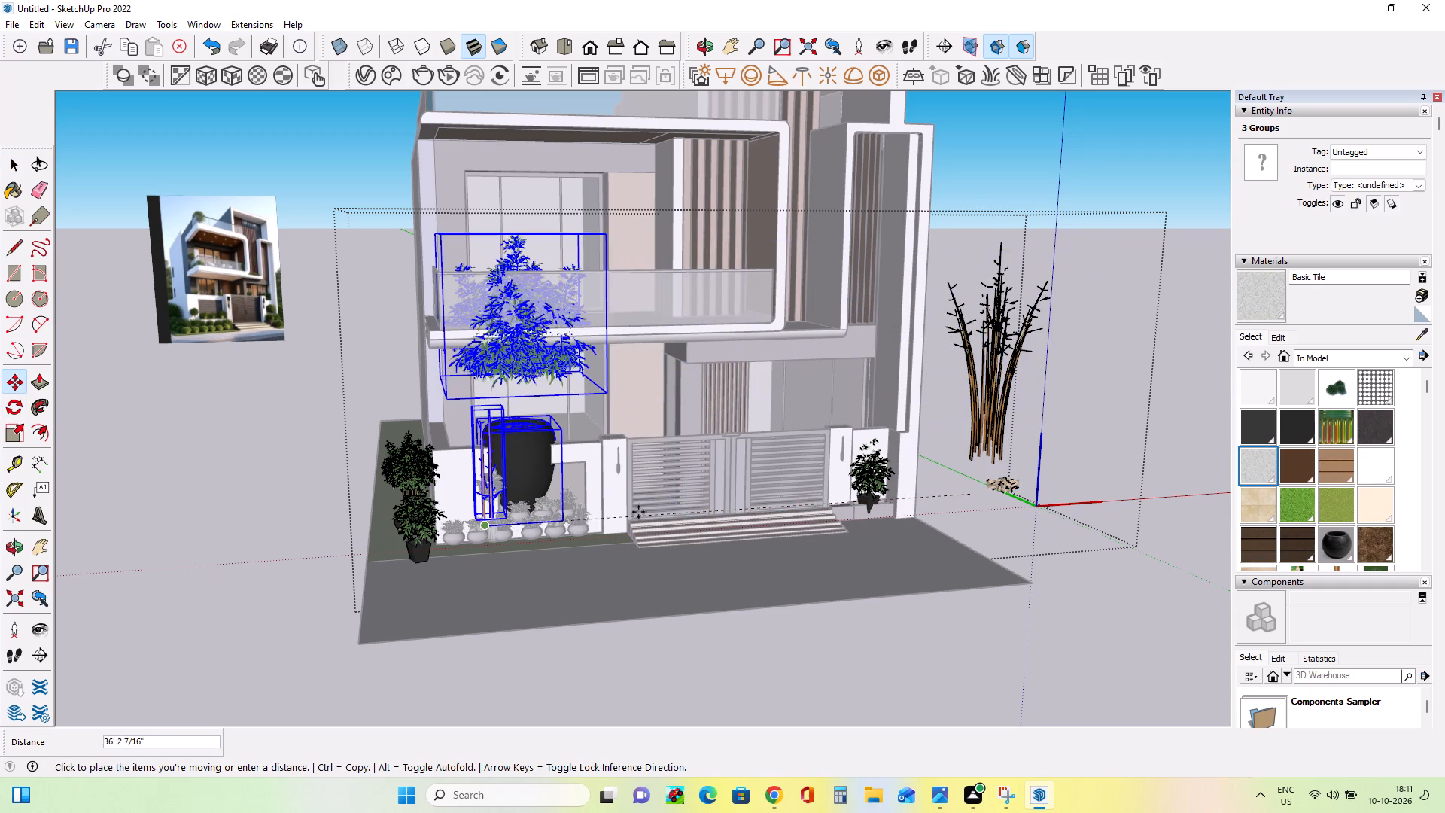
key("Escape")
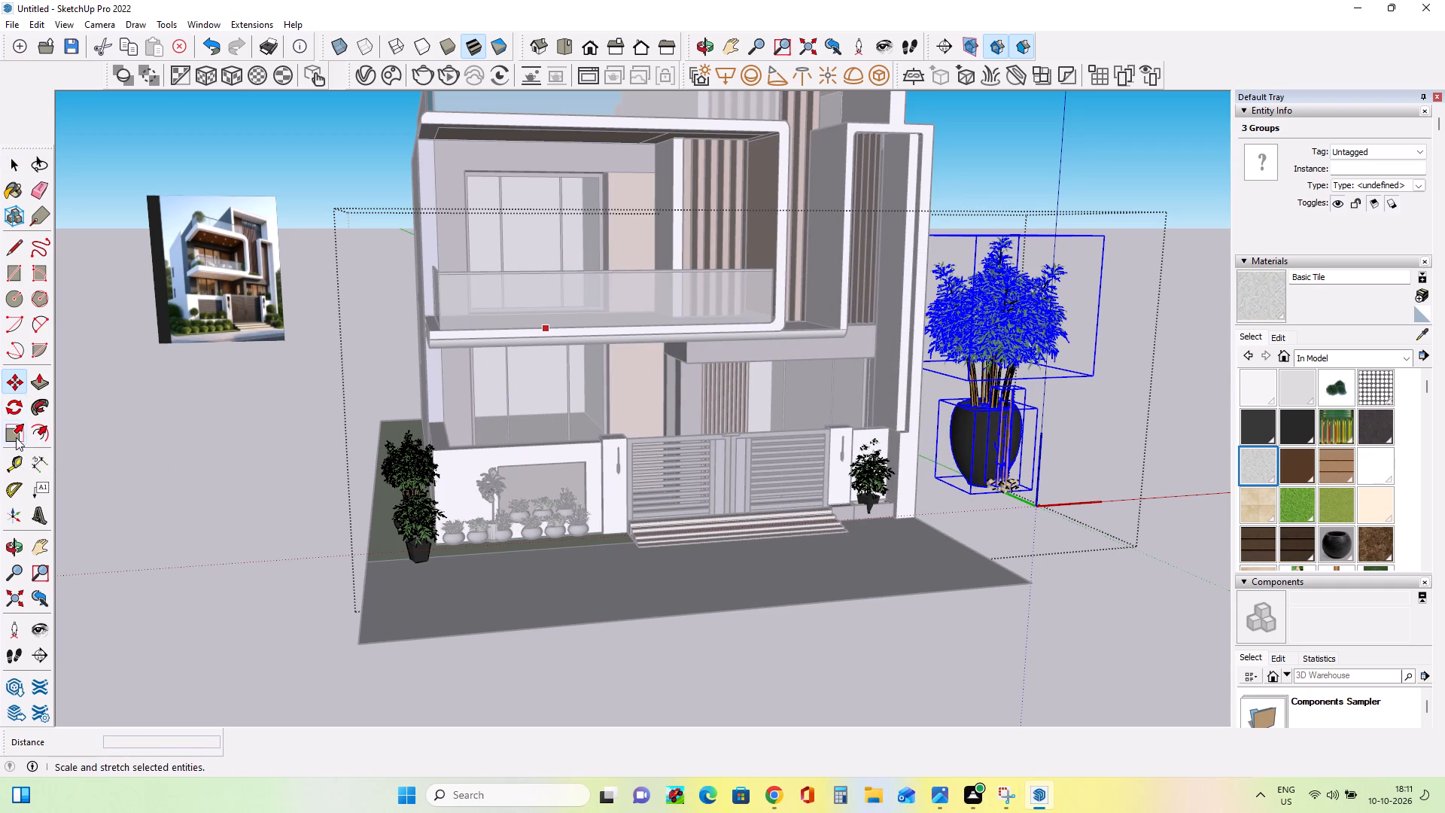
Add the tall bamboo's main stems to the selection and make everything selected one group.
left_click(4, 174, "ctrl")
left_click(980, 381, "ctrl")
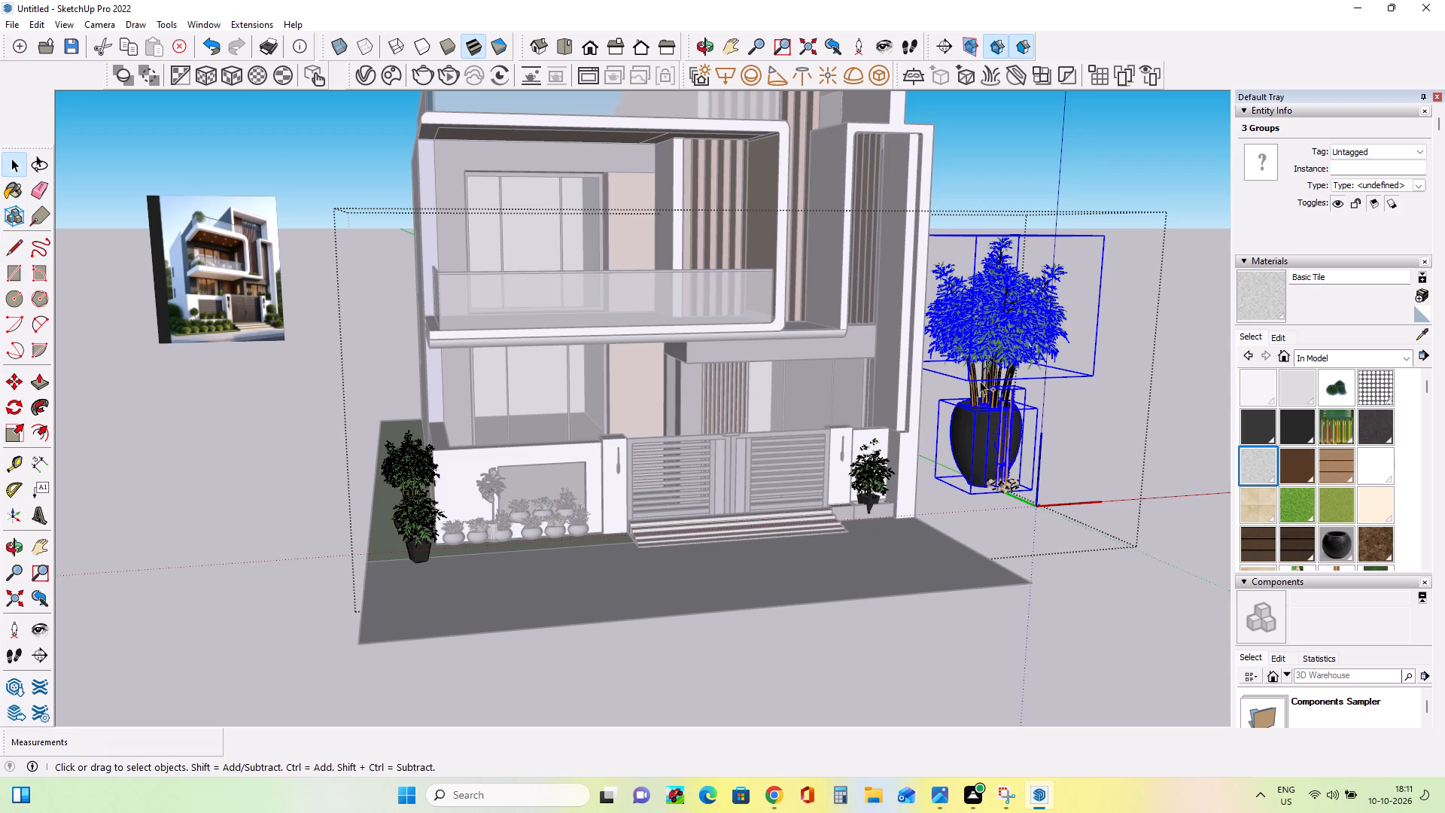
right_click(981, 408)
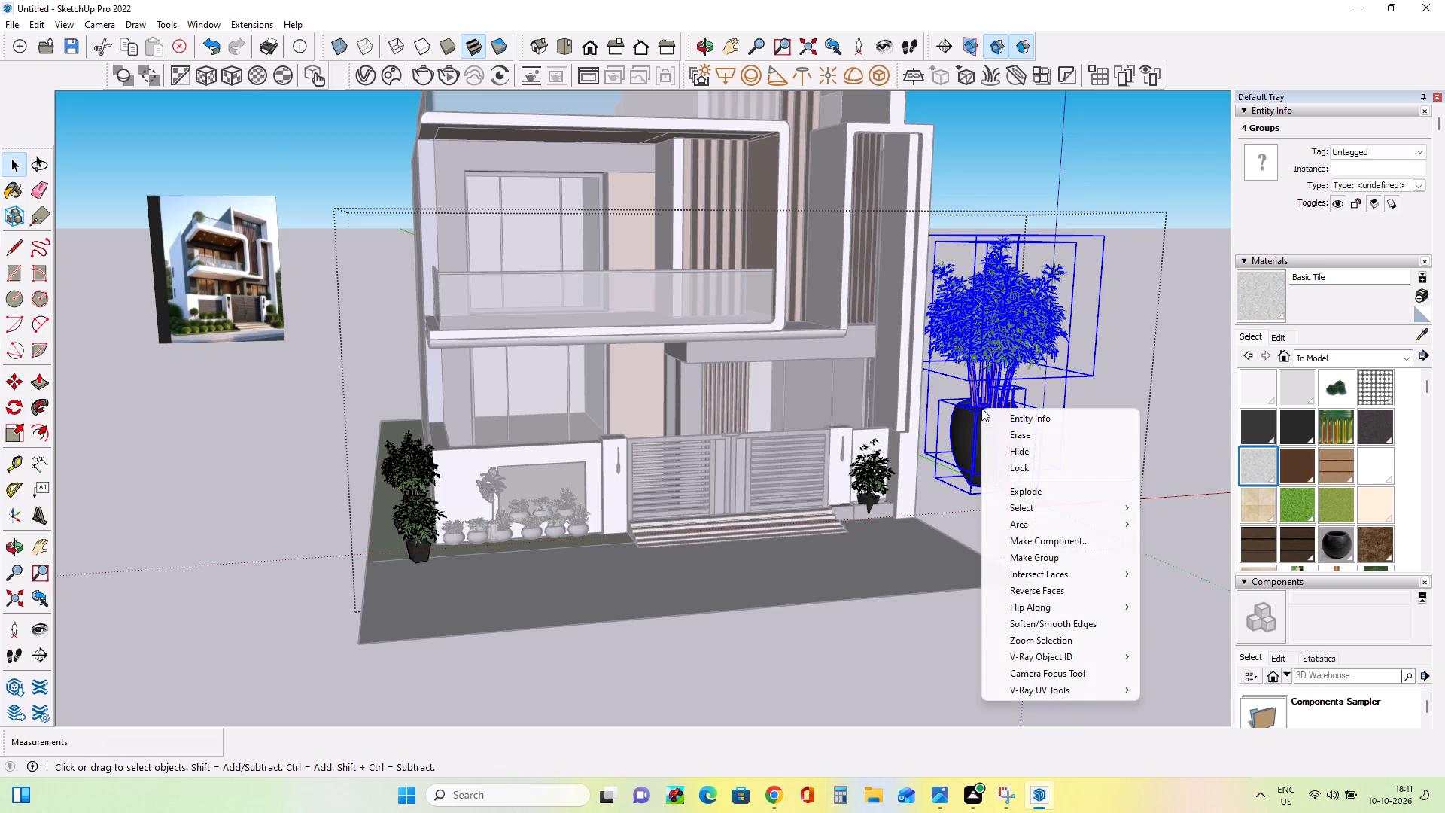
left_click(1075, 558)
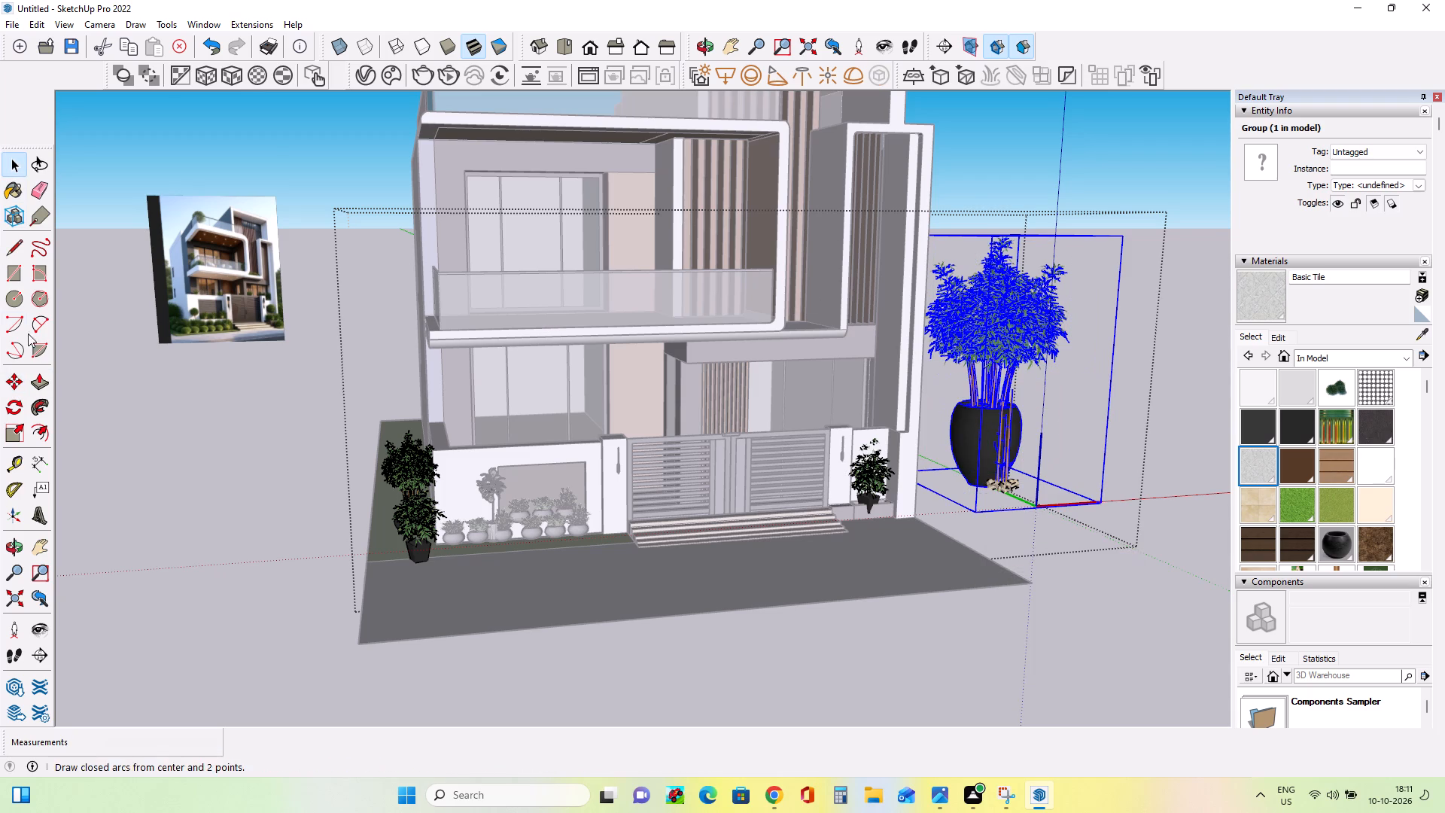
Move the grouped tall bamboo across the front to the grass-strip side, beside the two smaller potted bamboos.
left_click(17, 389)
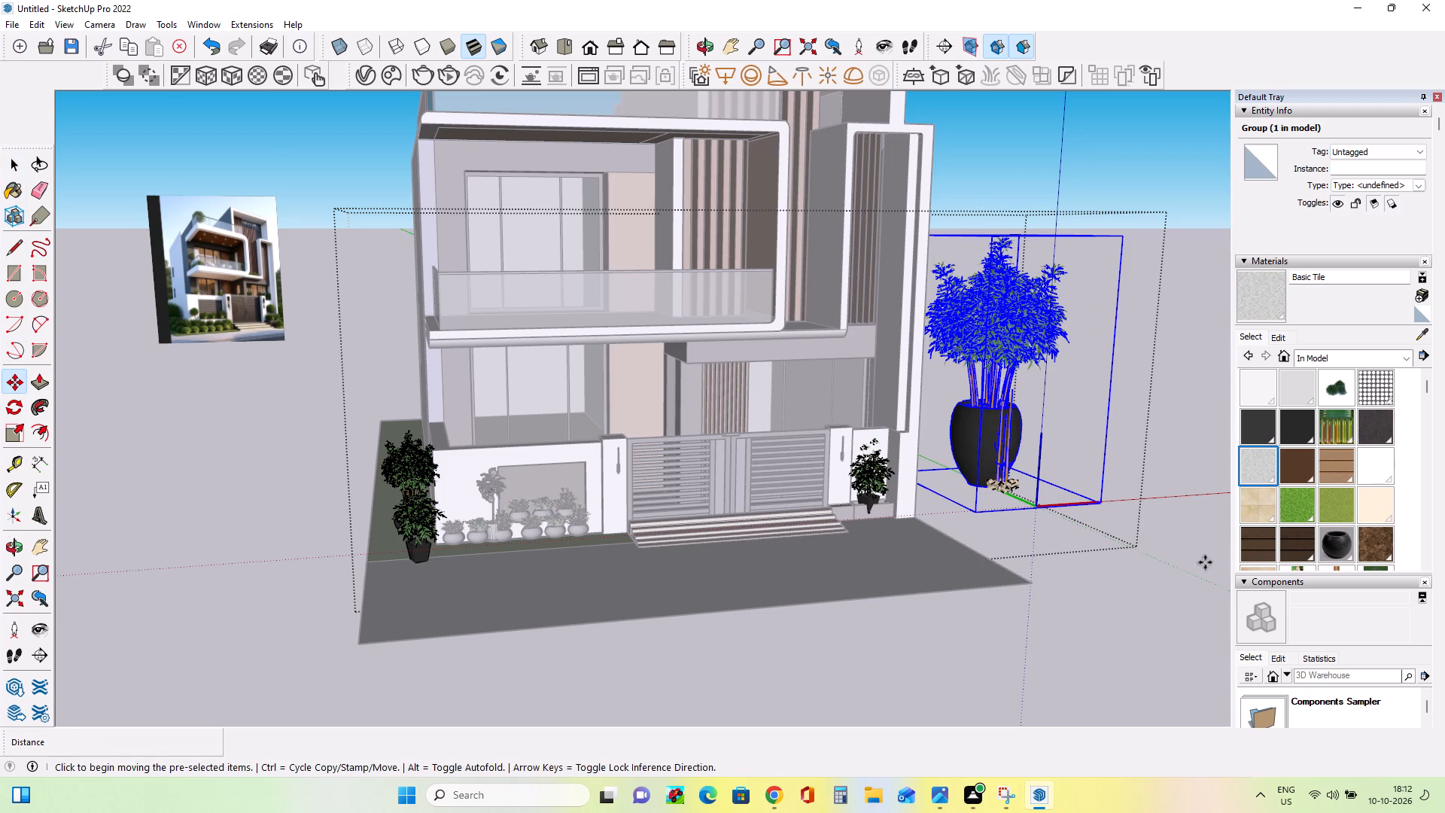
left_click(1053, 504)
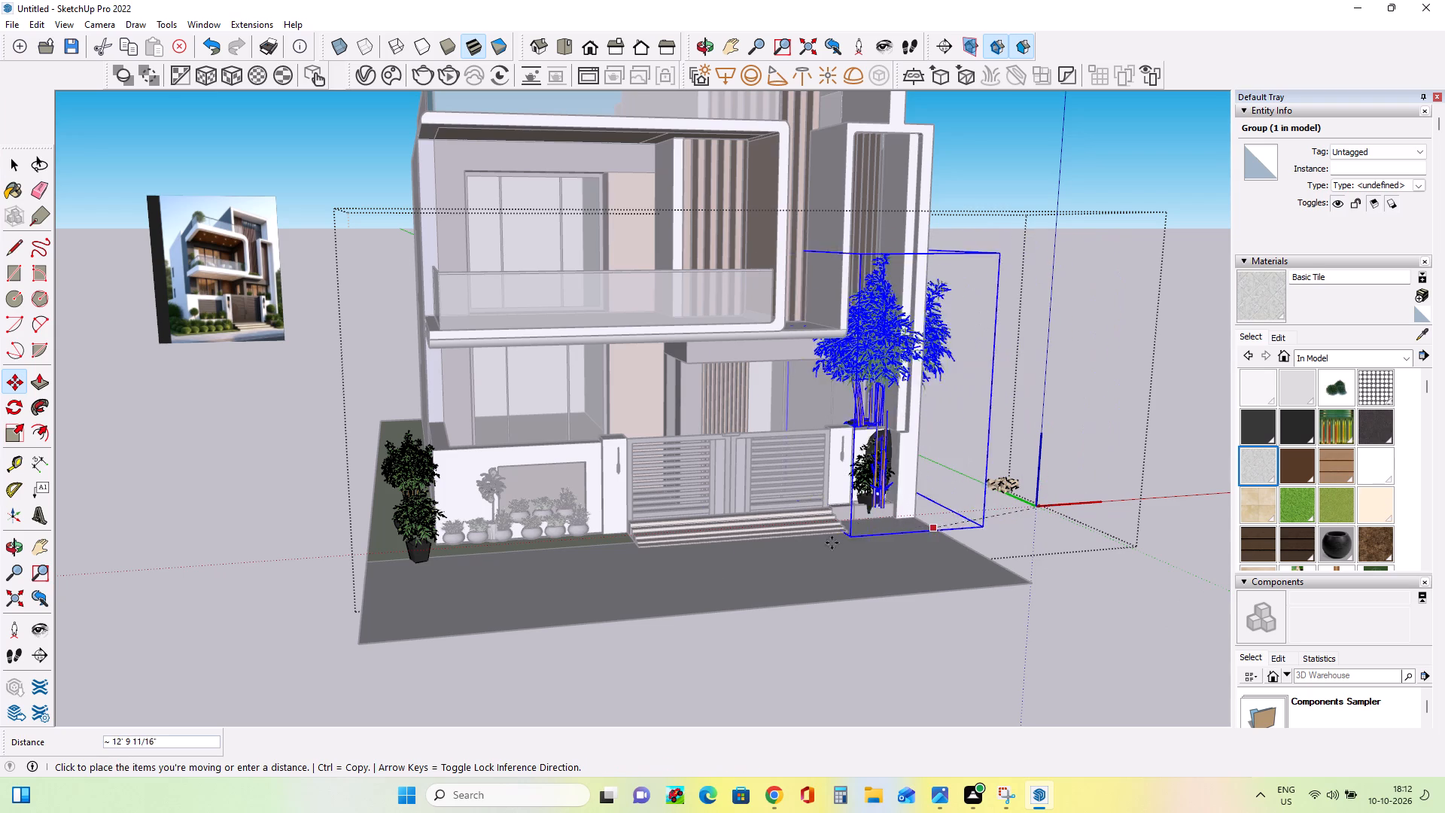
scroll(692, 576, "down", 3)
middle_click_drag(688, 576, 954, 557)
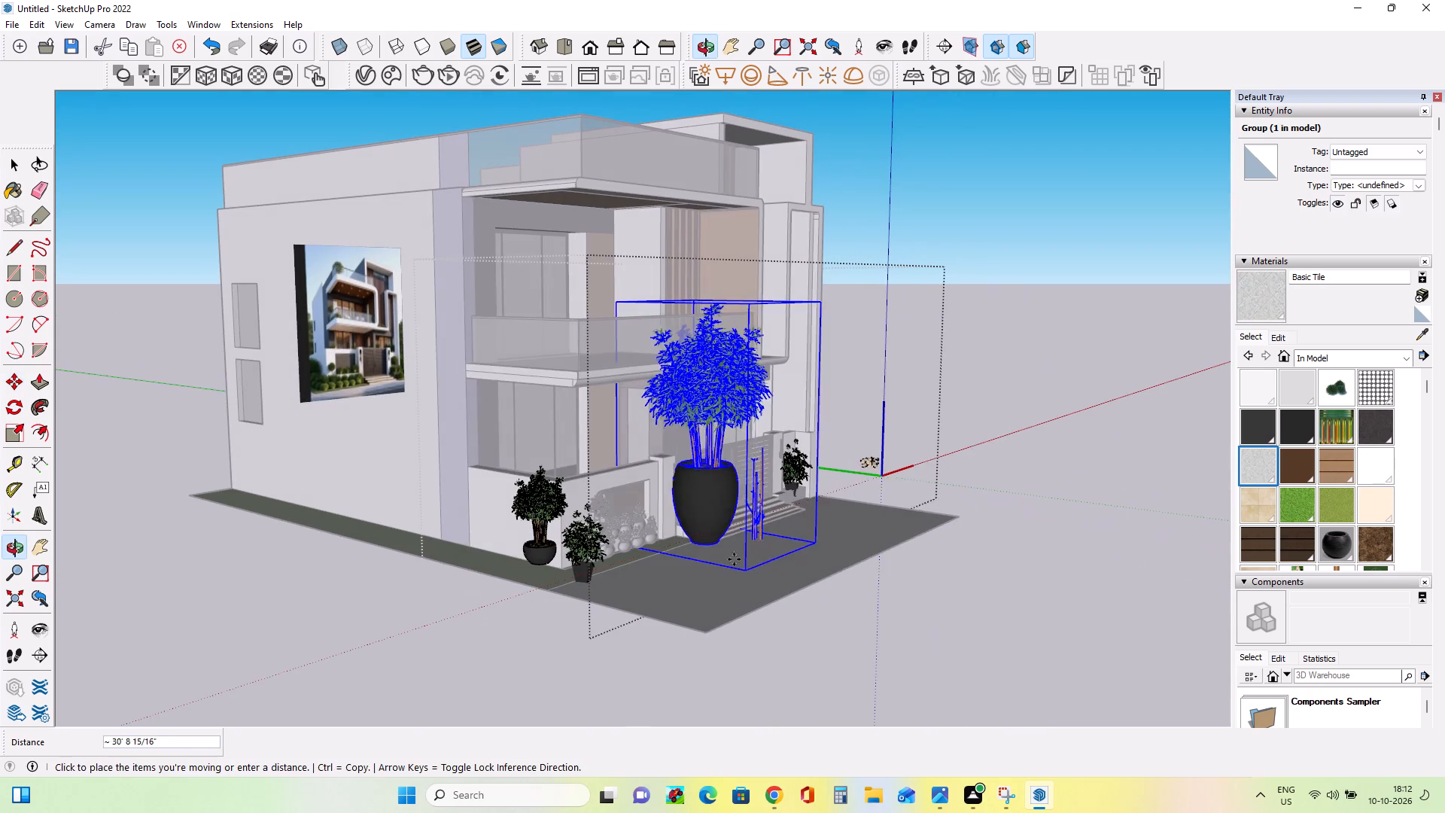
left_click(549, 574)
middle_click_drag(829, 595, 675, 623)
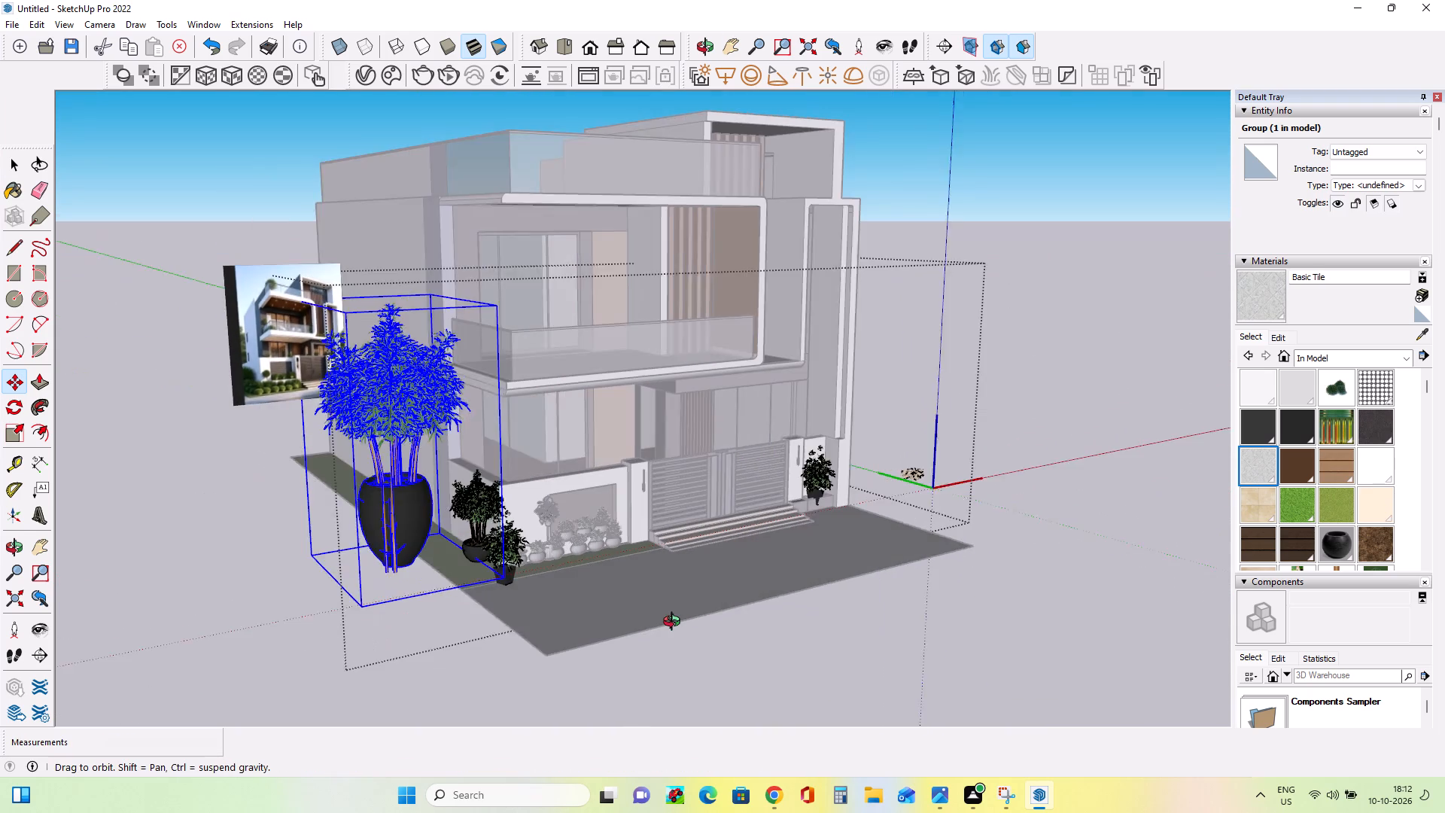
Move the grouped tall bamboo about 7' 7" back along the house's side, behind the two smaller potted bamboos.
middle_click_drag(675, 623, 669, 625)
left_click(407, 549)
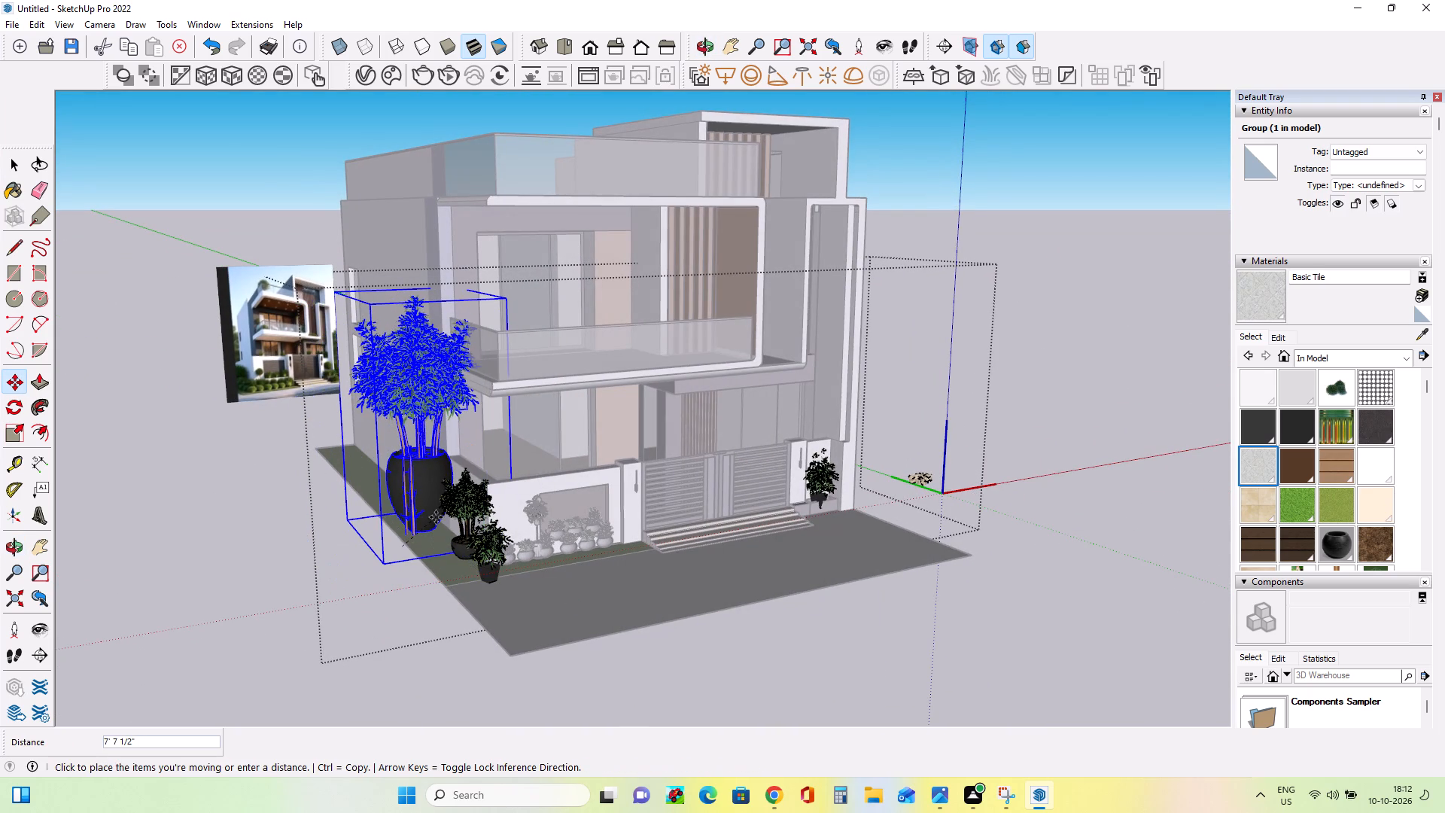
left_click(436, 517)
middle_click_drag(696, 568, 515, 597)
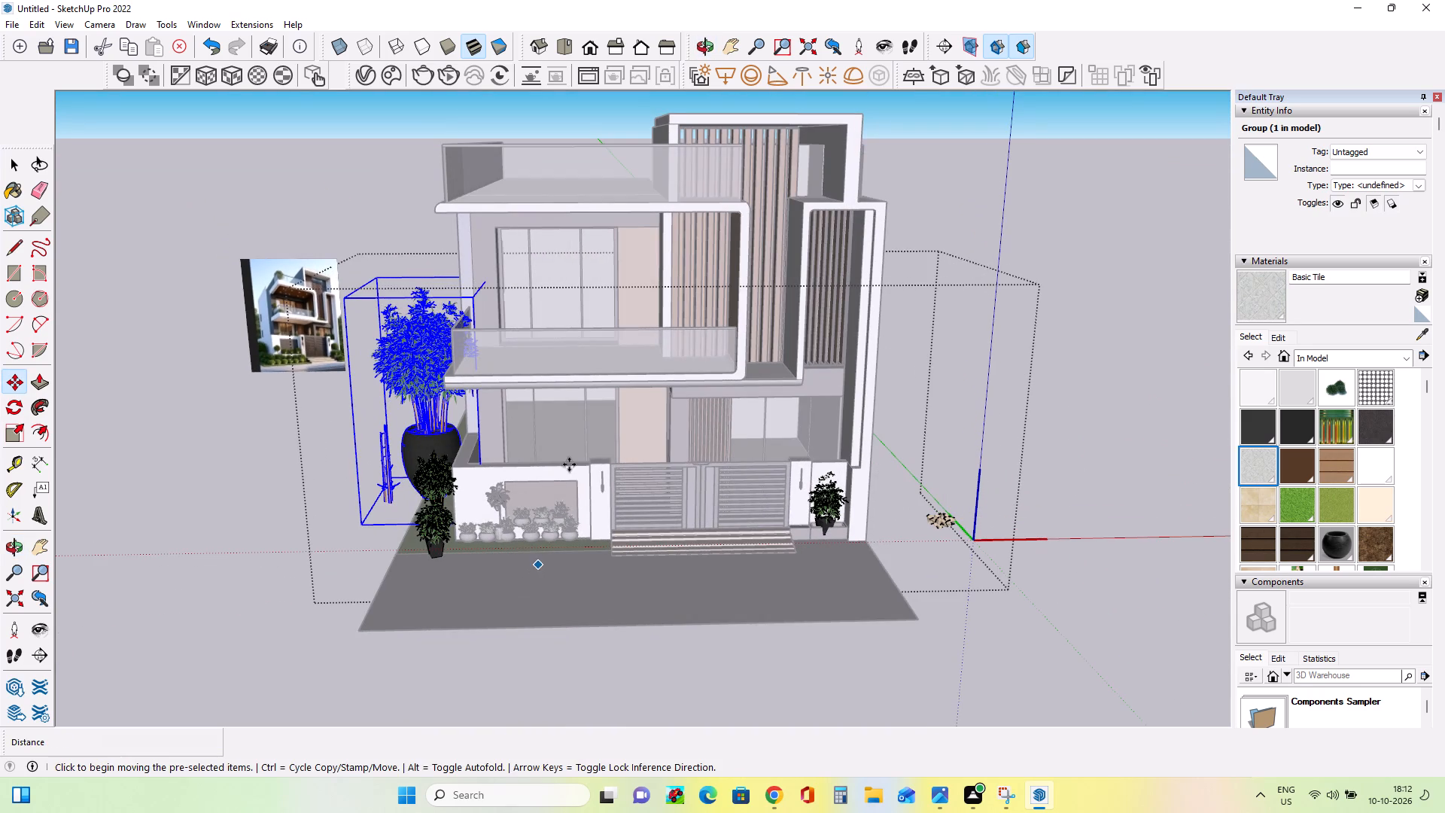
middle_click_drag(580, 467, 613, 457)
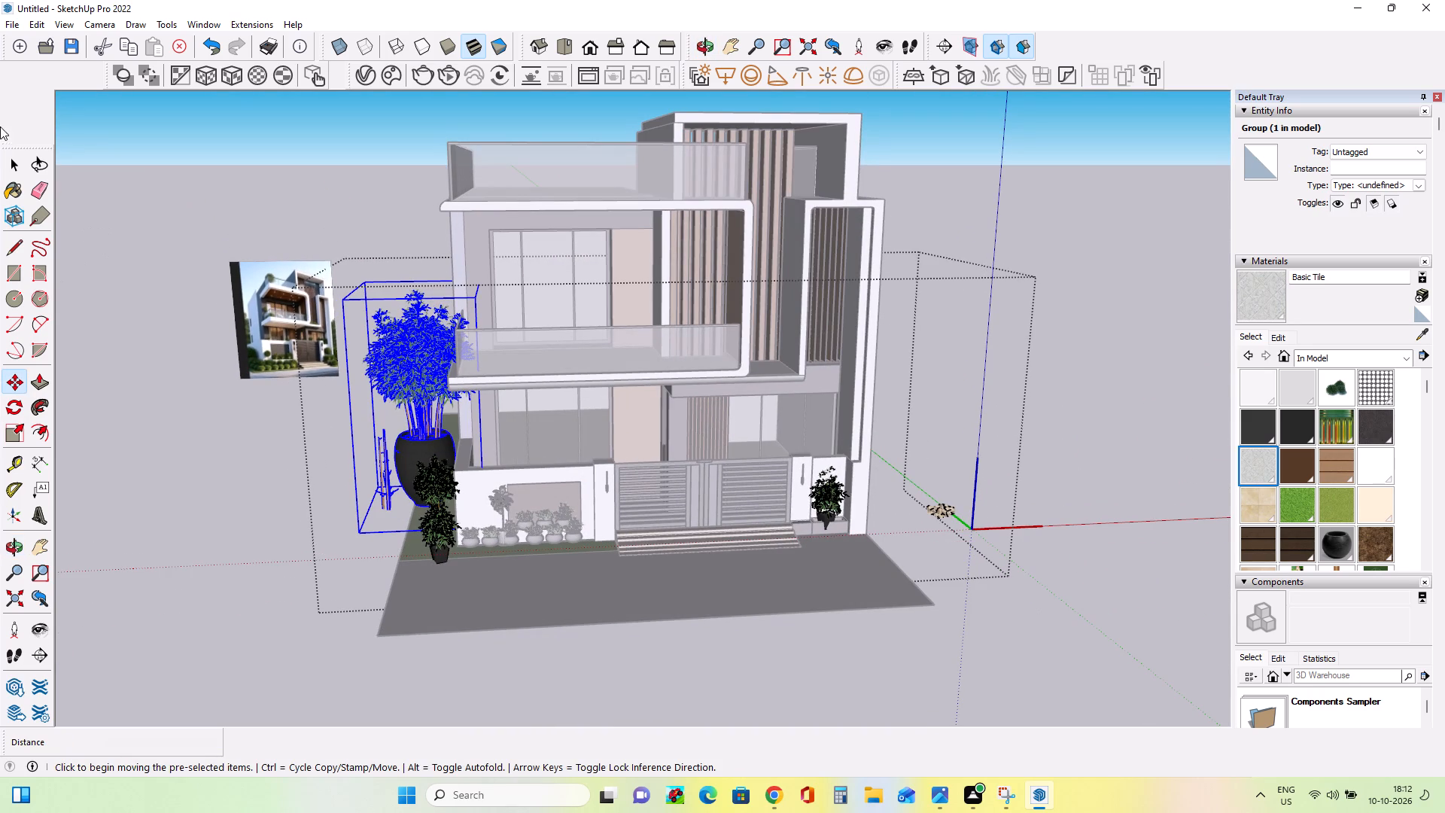
Delete the leftover thin stems beside the large black pot from inside the tall bamboo's group, and leave the component.
left_click(11, 163)
left_click(206, 239)
middle_click_drag(586, 508, 613, 432)
left_click(382, 476)
left_click(382, 477)
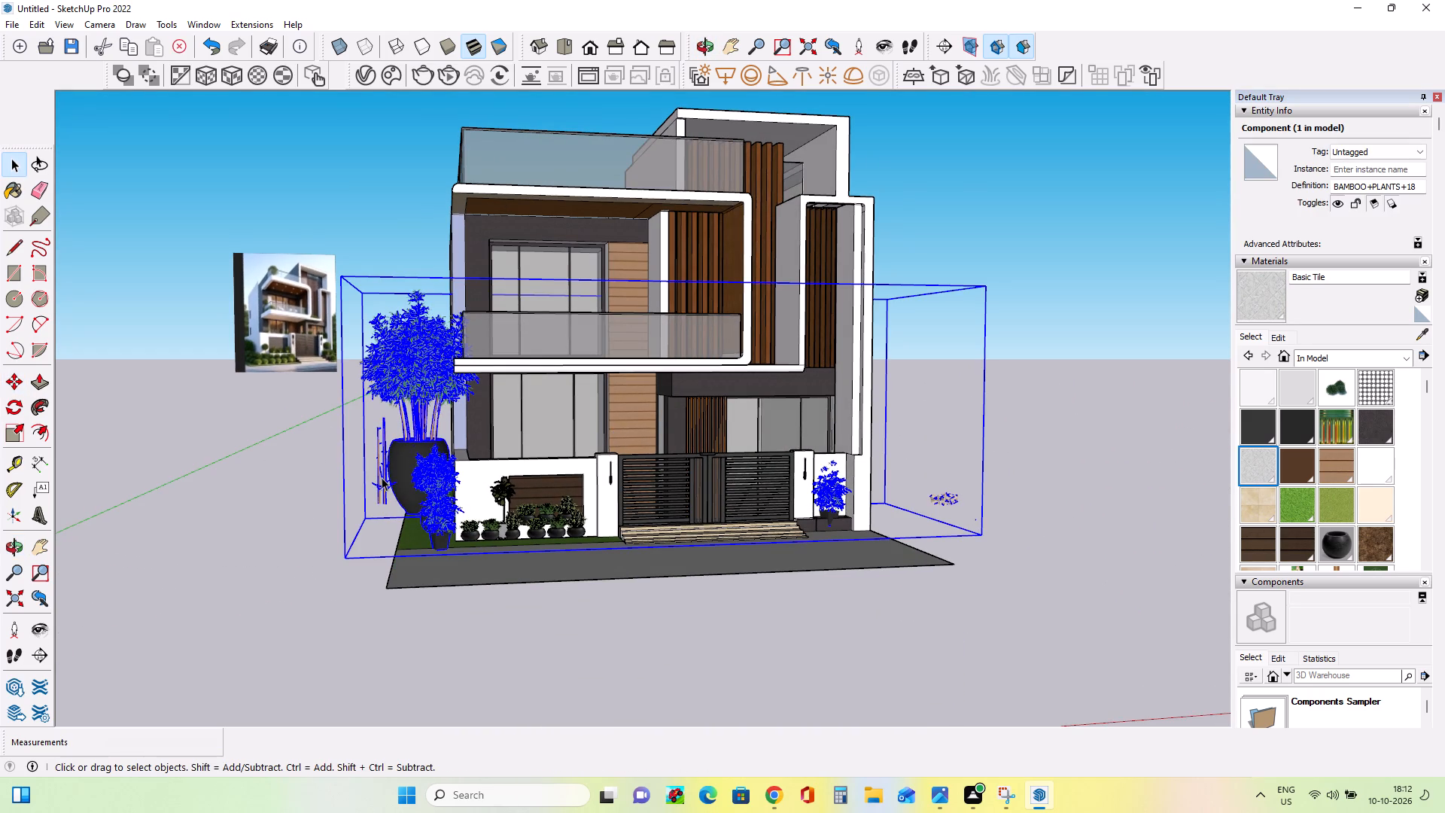
right_click(382, 477)
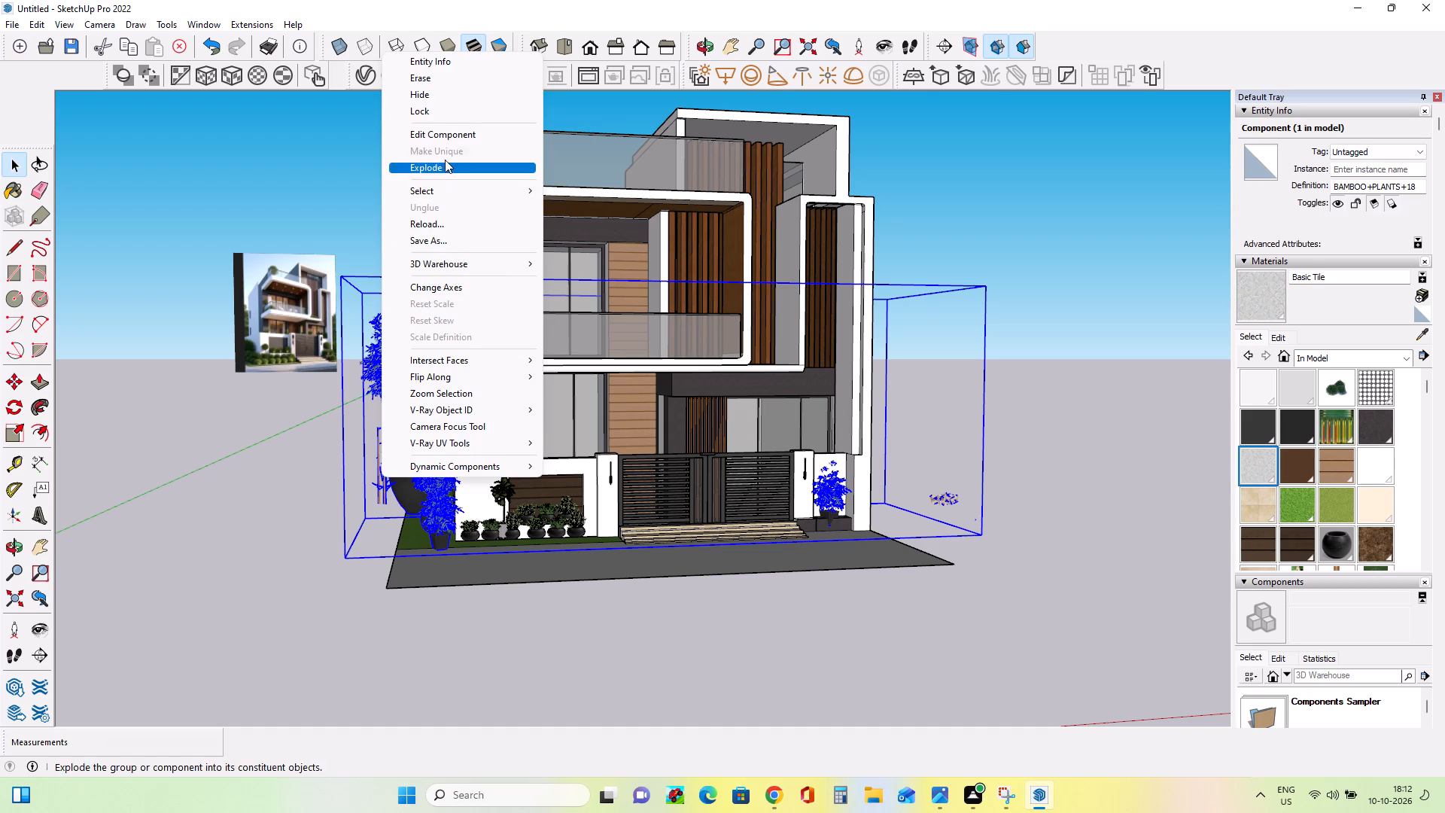
left_click(443, 133)
left_click(378, 456)
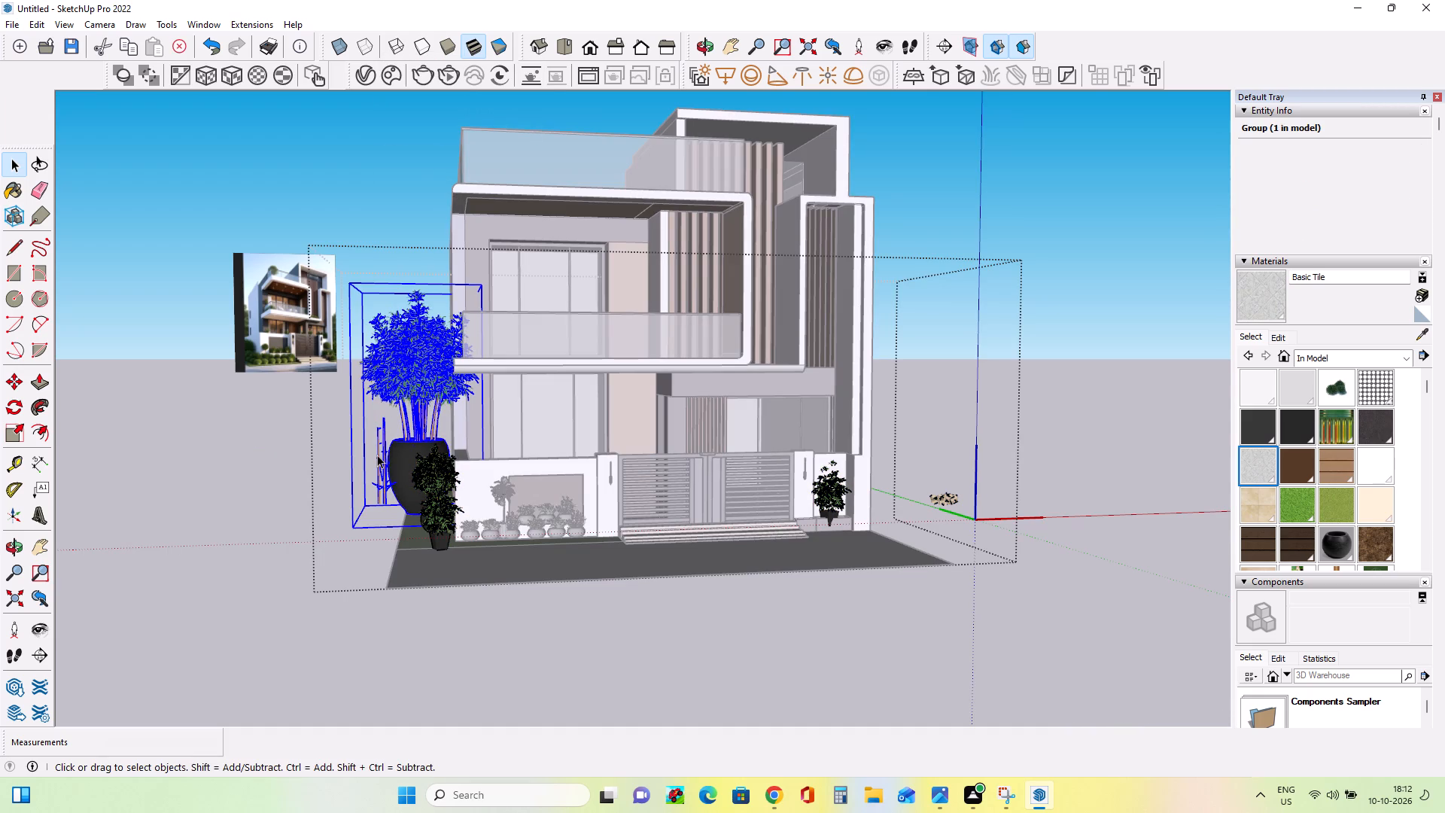
right_click(377, 455)
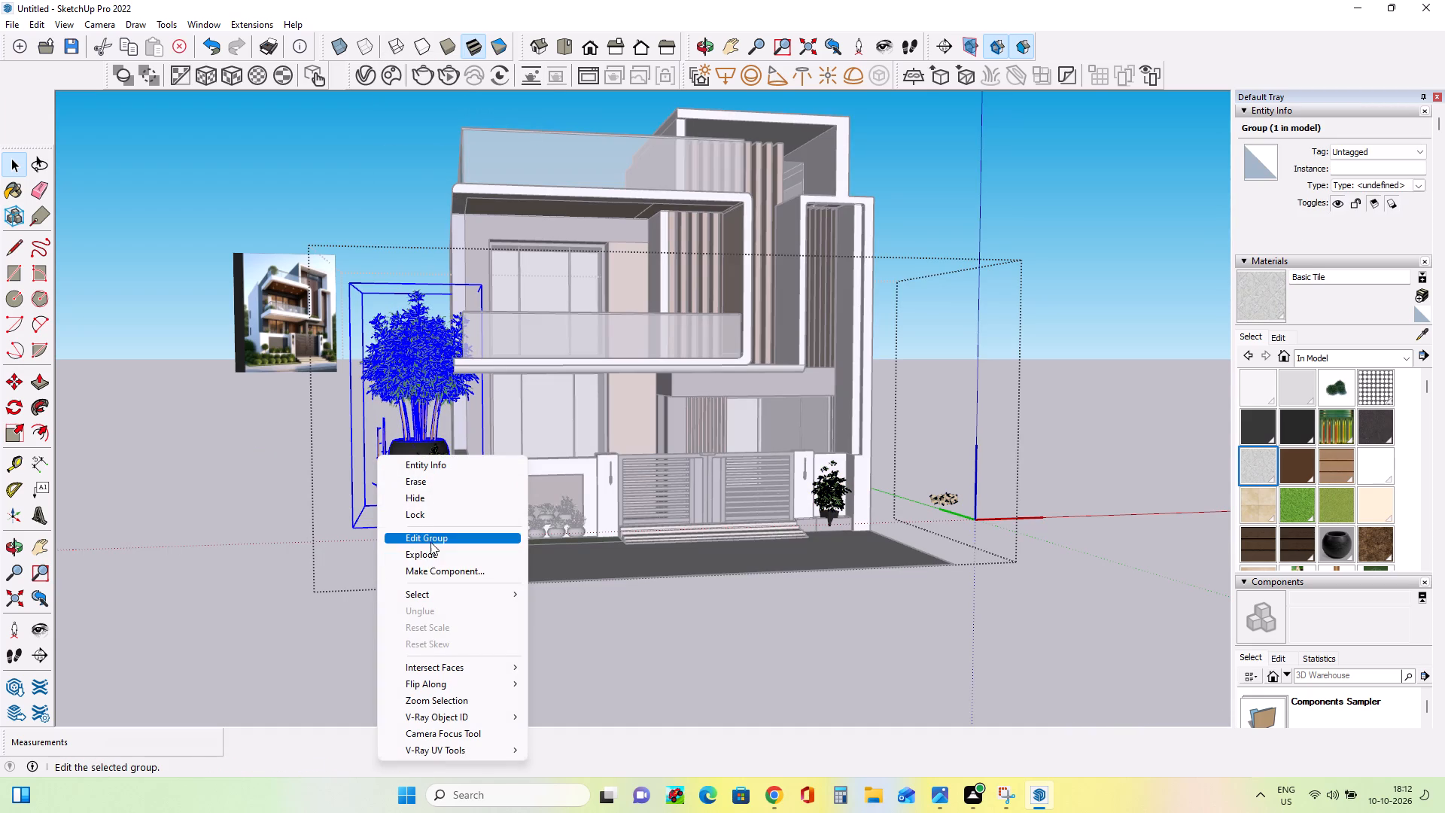
left_click(431, 539)
left_click(381, 480)
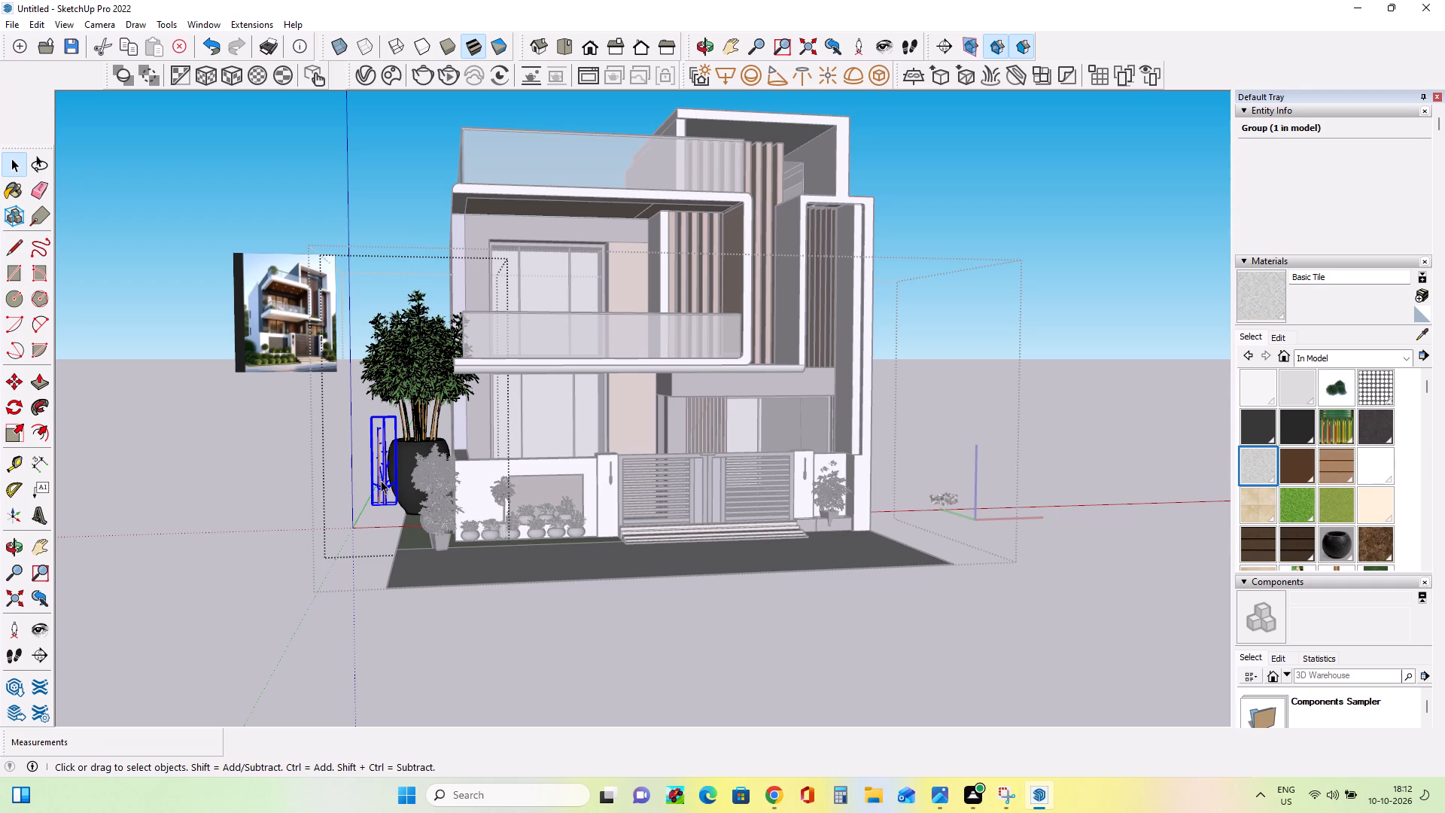
key("Delete")
middle_click_drag(468, 527, 479, 561)
middle_click(485, 586)
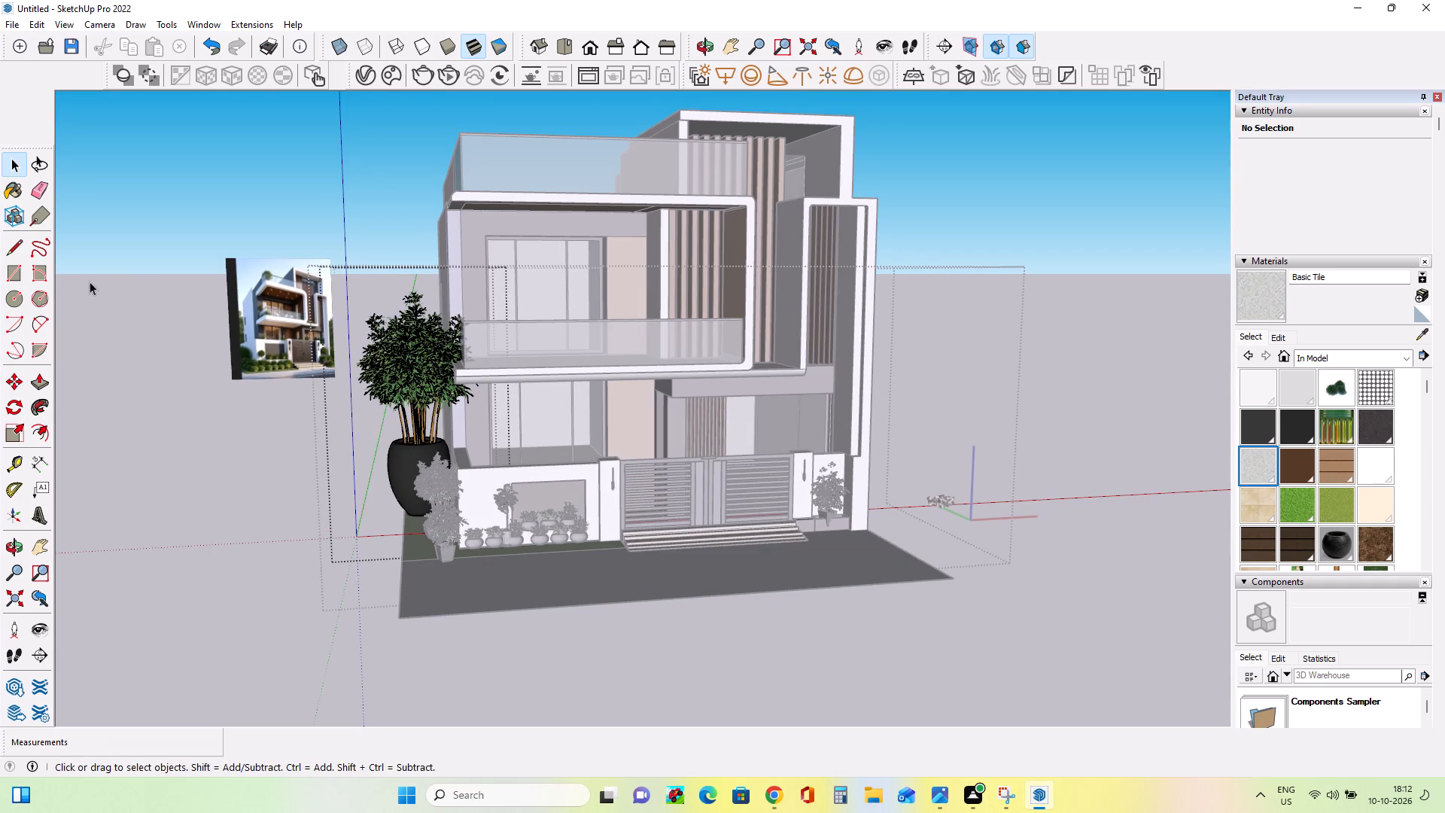
left_click(13, 163)
left_click(193, 143)
middle_click_drag(504, 478, 410, 495)
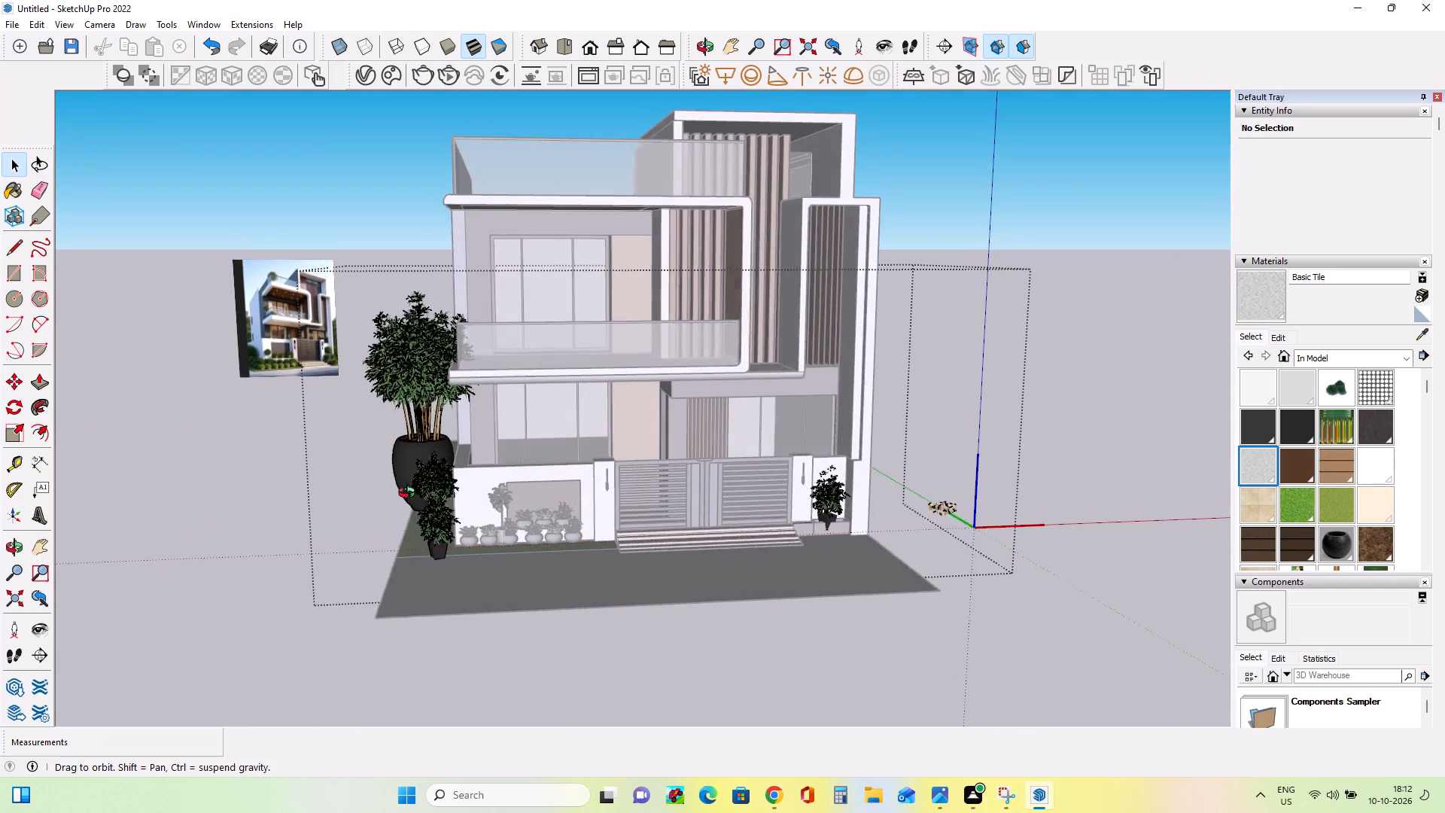
middle_click_drag(410, 495, 437, 513)
double_click(217, 499)
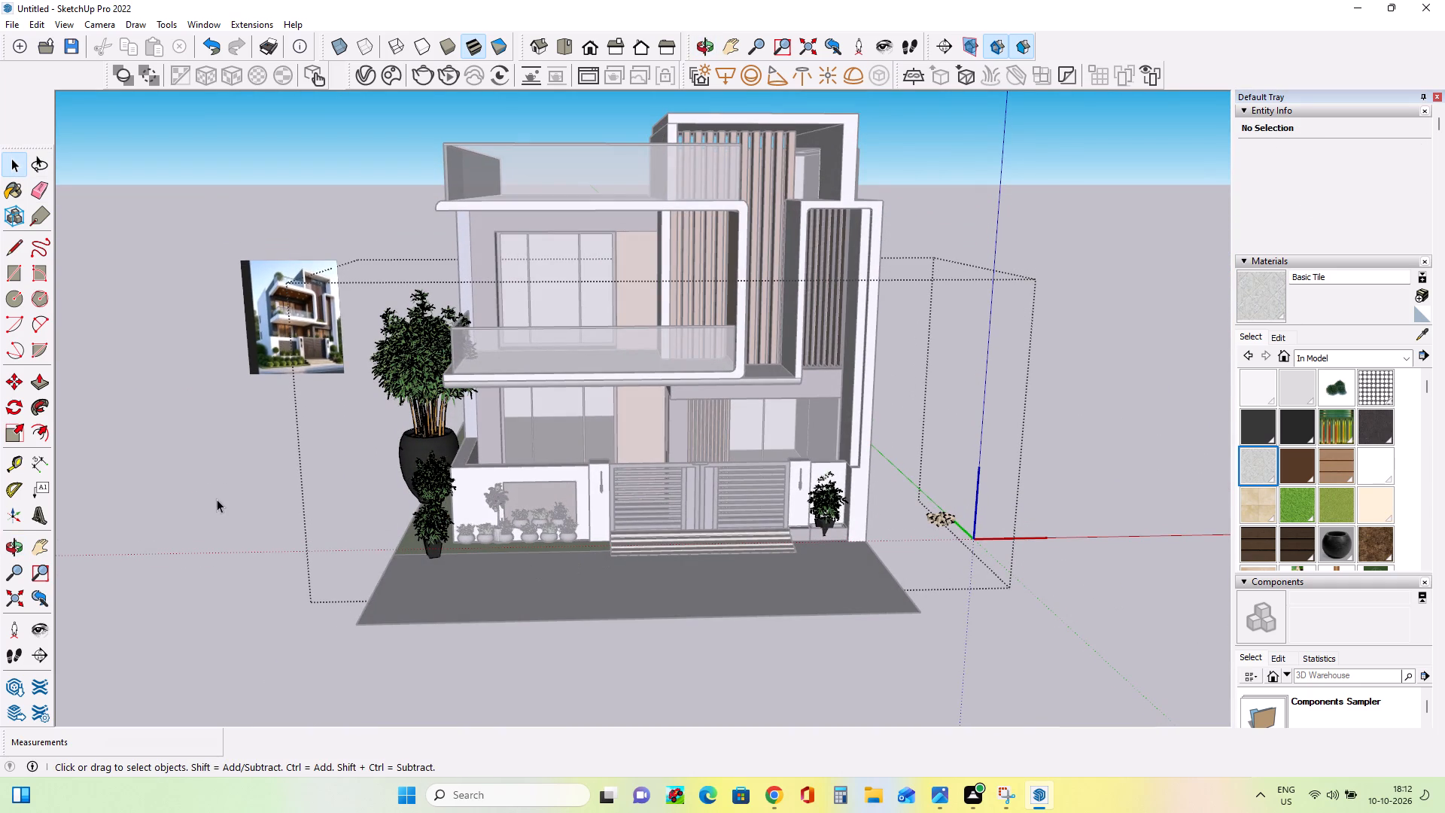
middle_click(732, 600)
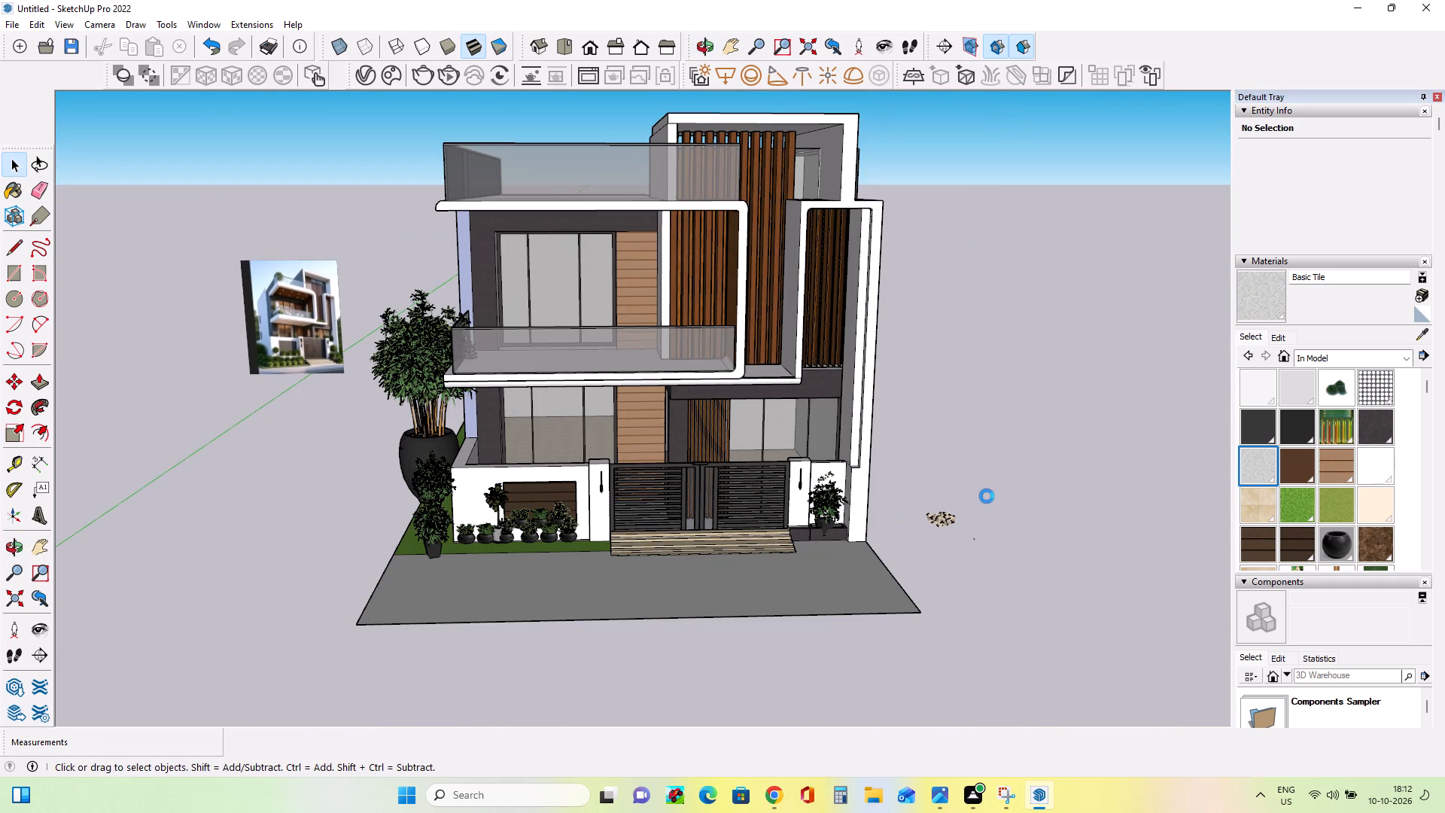
Delete the small scattered leftover pieces near the model origin from inside the bamboo component, and leave the component.
left_click(1008, 495)
left_click_drag(984, 491, 907, 540)
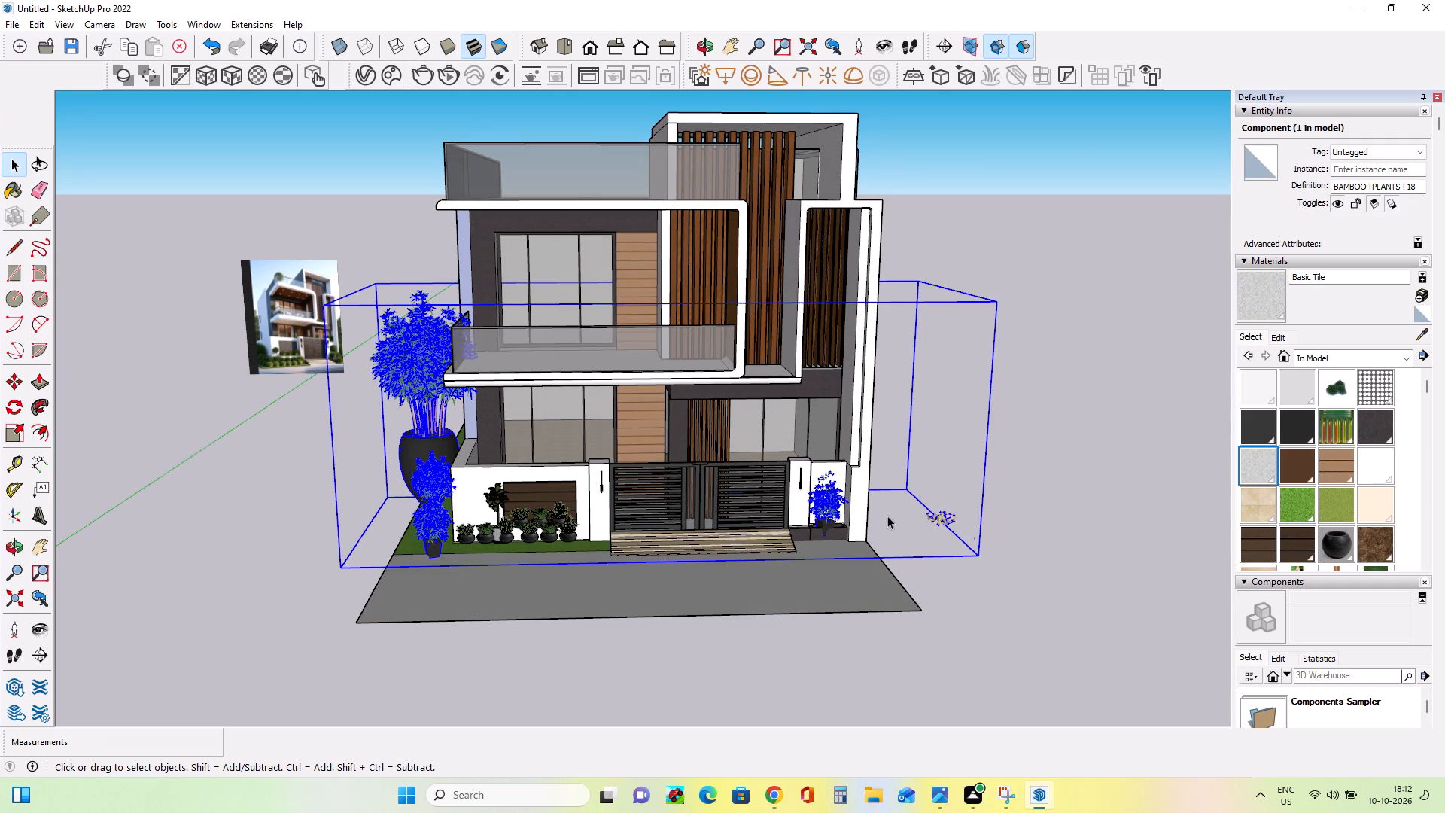
right_click(887, 516)
left_click(932, 510)
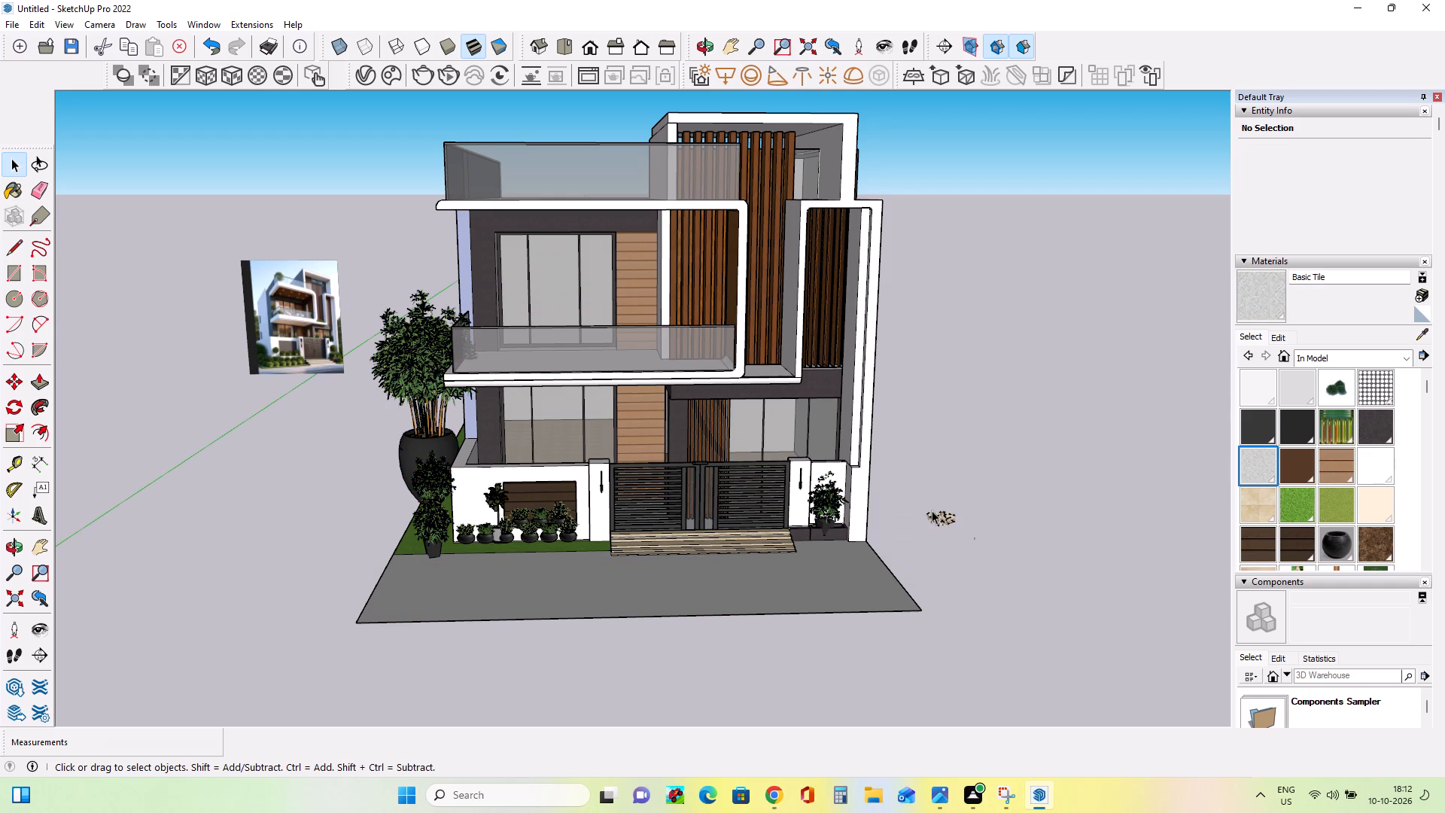
right_click(834, 513)
right_click(834, 513)
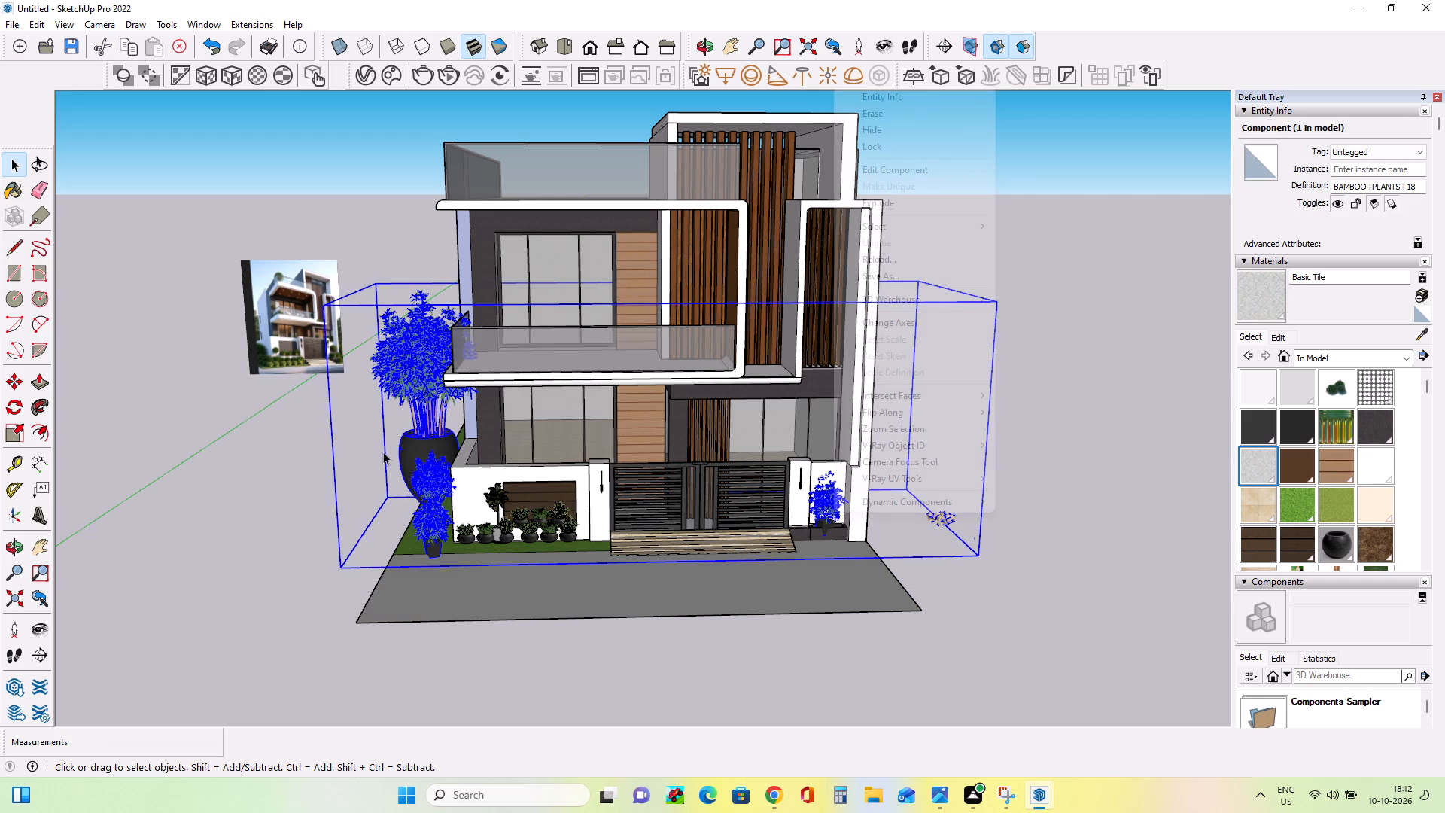
left_click(19, 154)
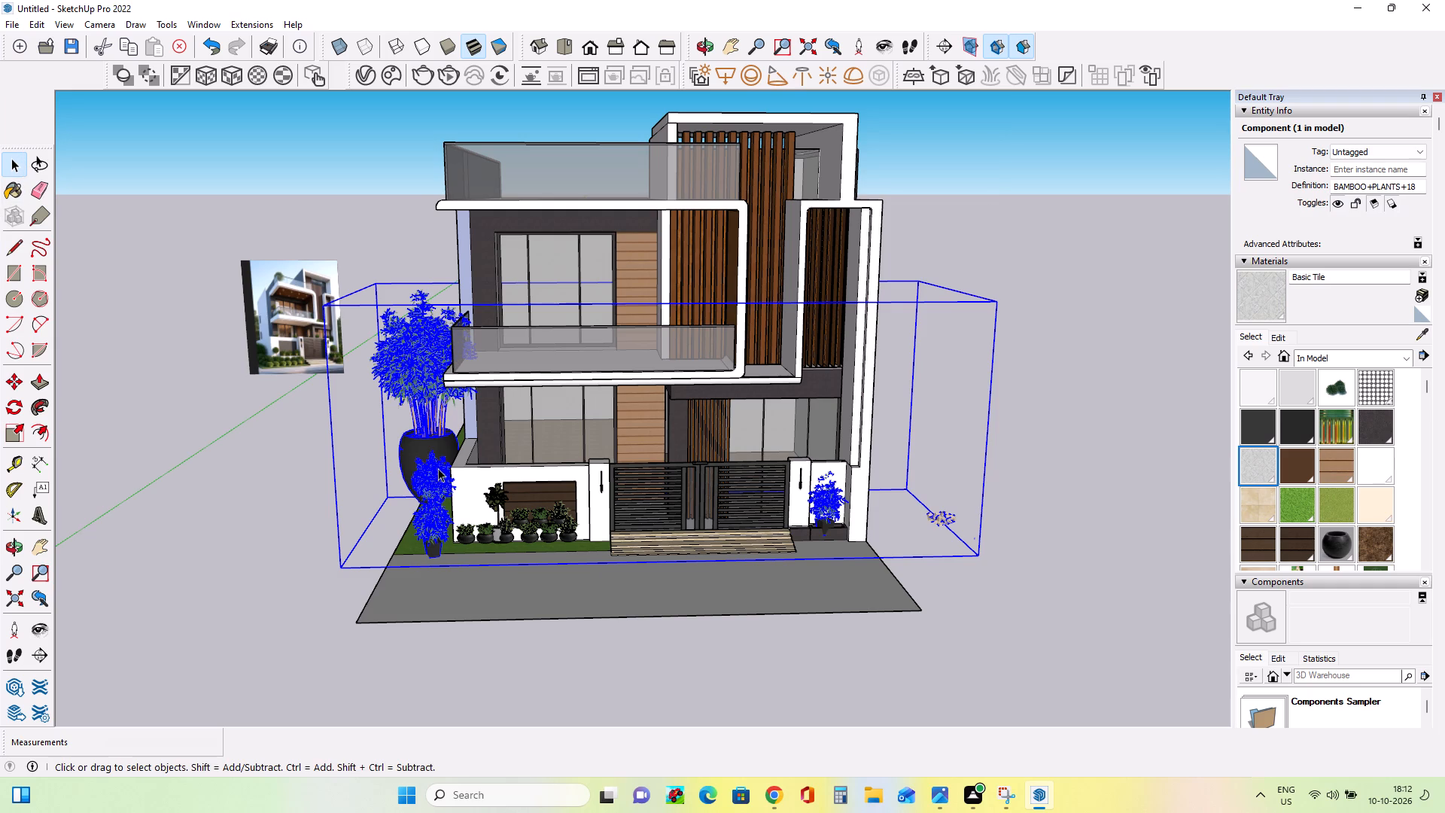
right_click(424, 472)
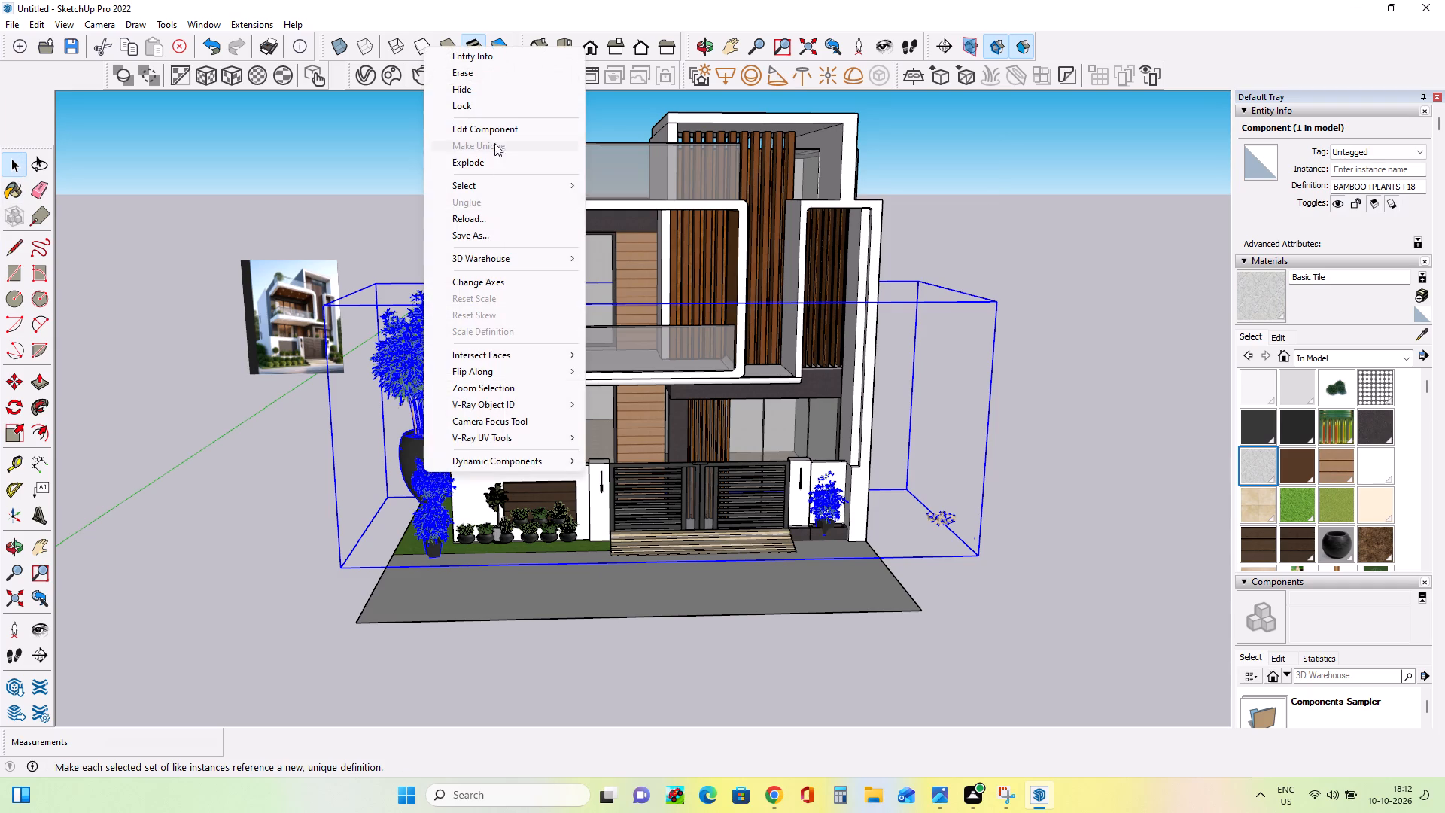
left_click(497, 130)
left_click(931, 510)
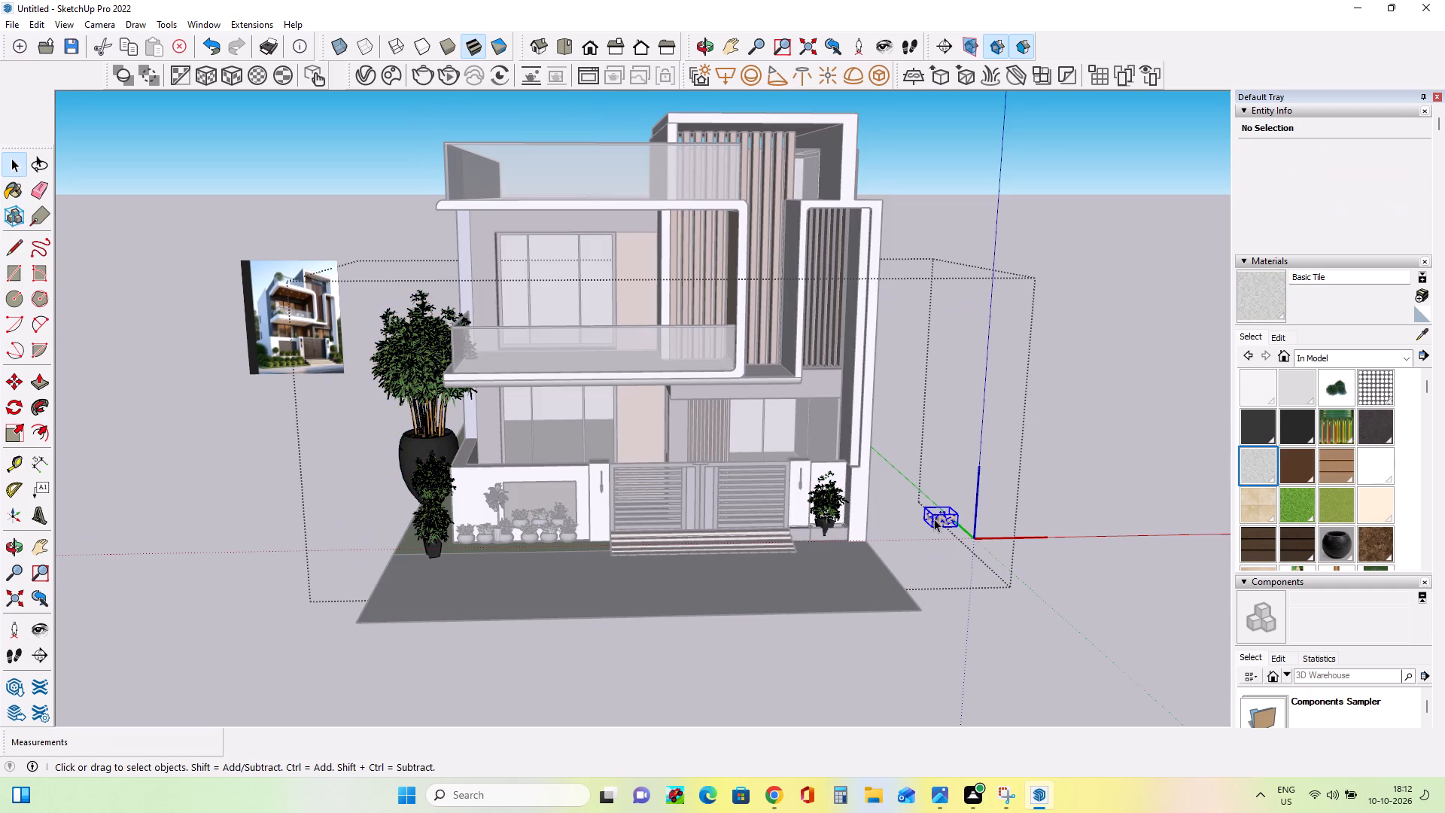
key("Delete")
left_click(1134, 415)
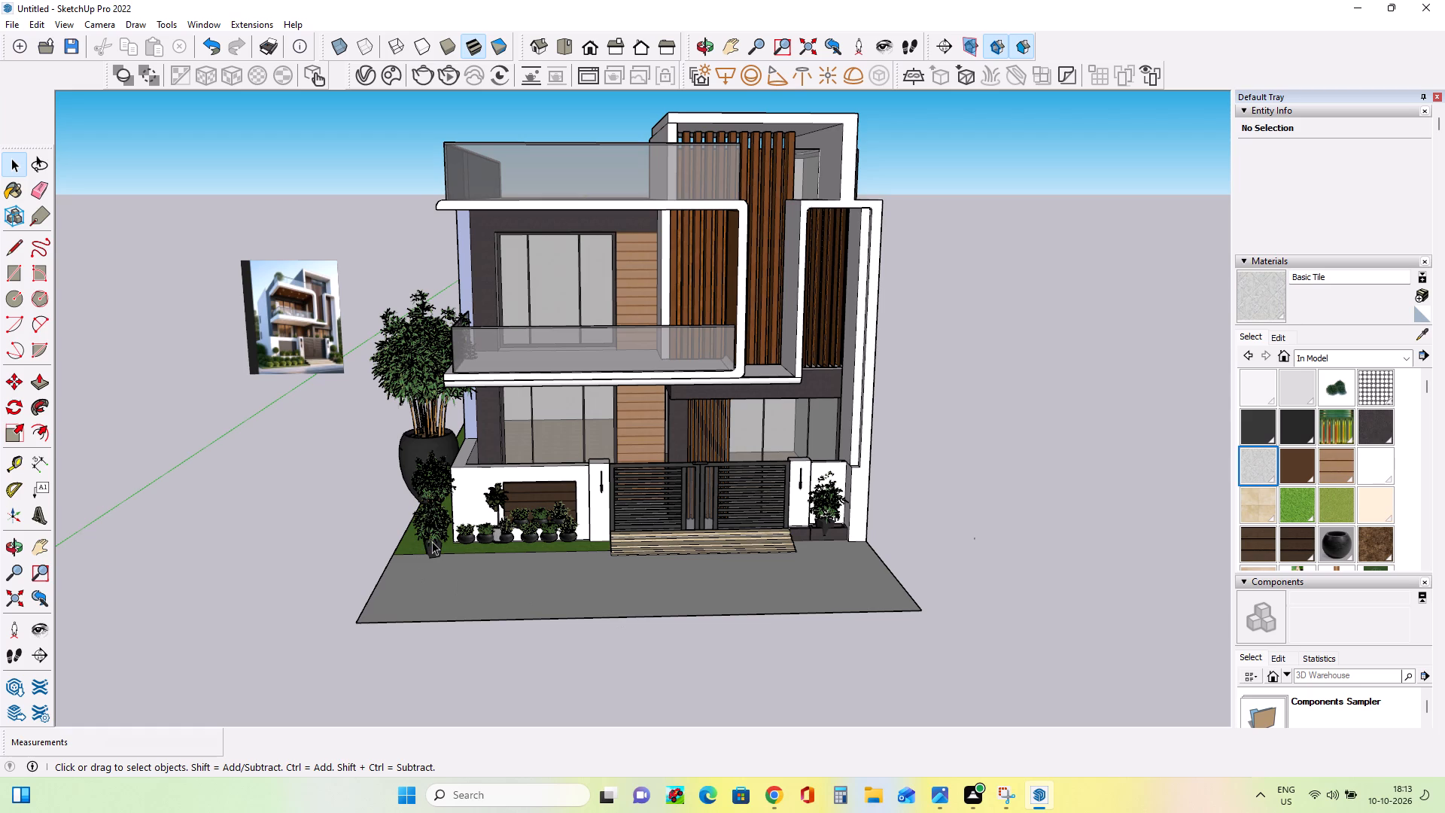
Inside the bamboo component, copy the small square-potted bamboo's pot and foliage about 3' 11" along the front wall's grass strip.
left_click(432, 541)
scroll(455, 563, "up", 10)
middle_click_drag(470, 562, 503, 546)
left_click(409, 529)
right_click(409, 529)
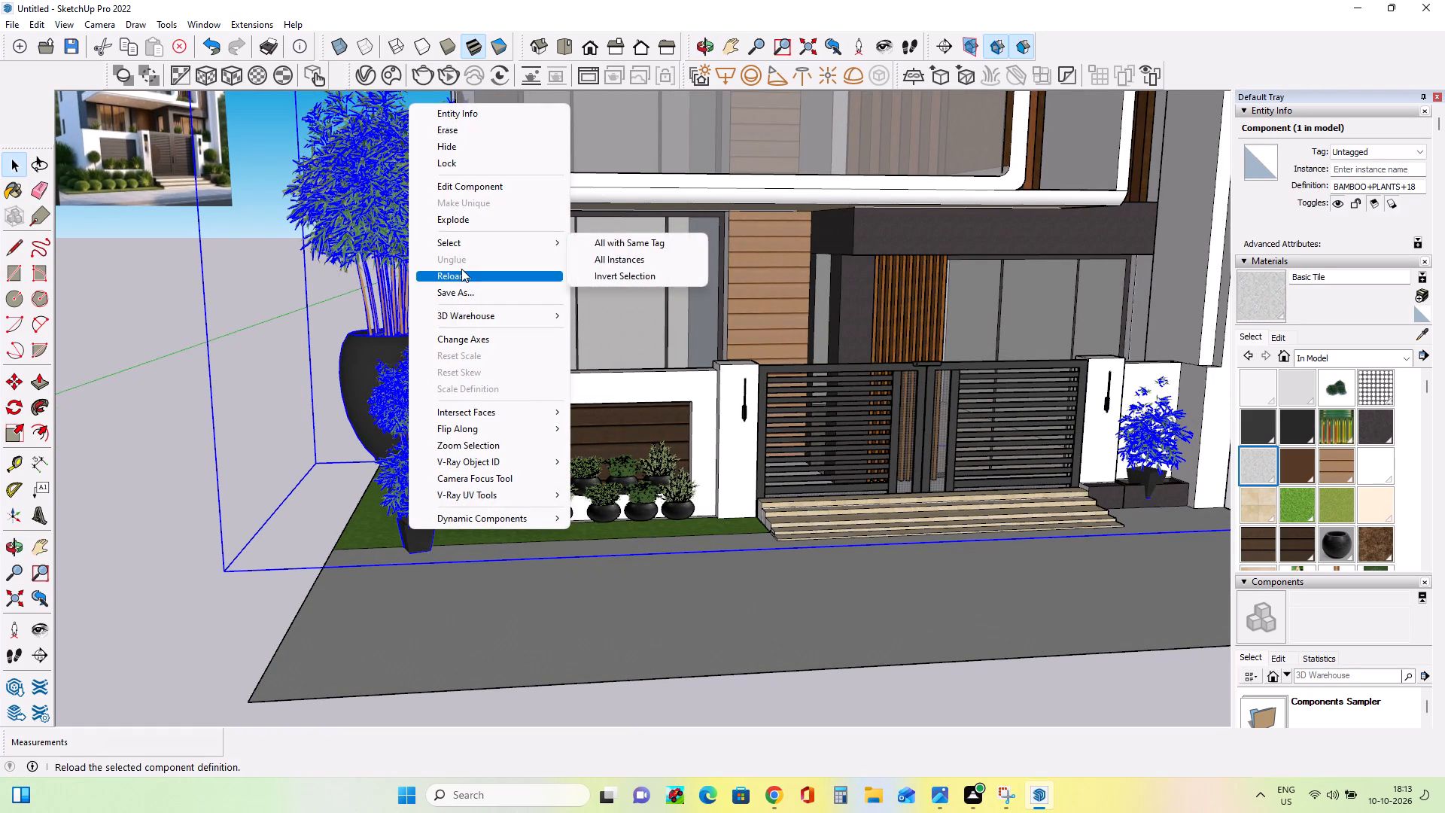
left_click(463, 187)
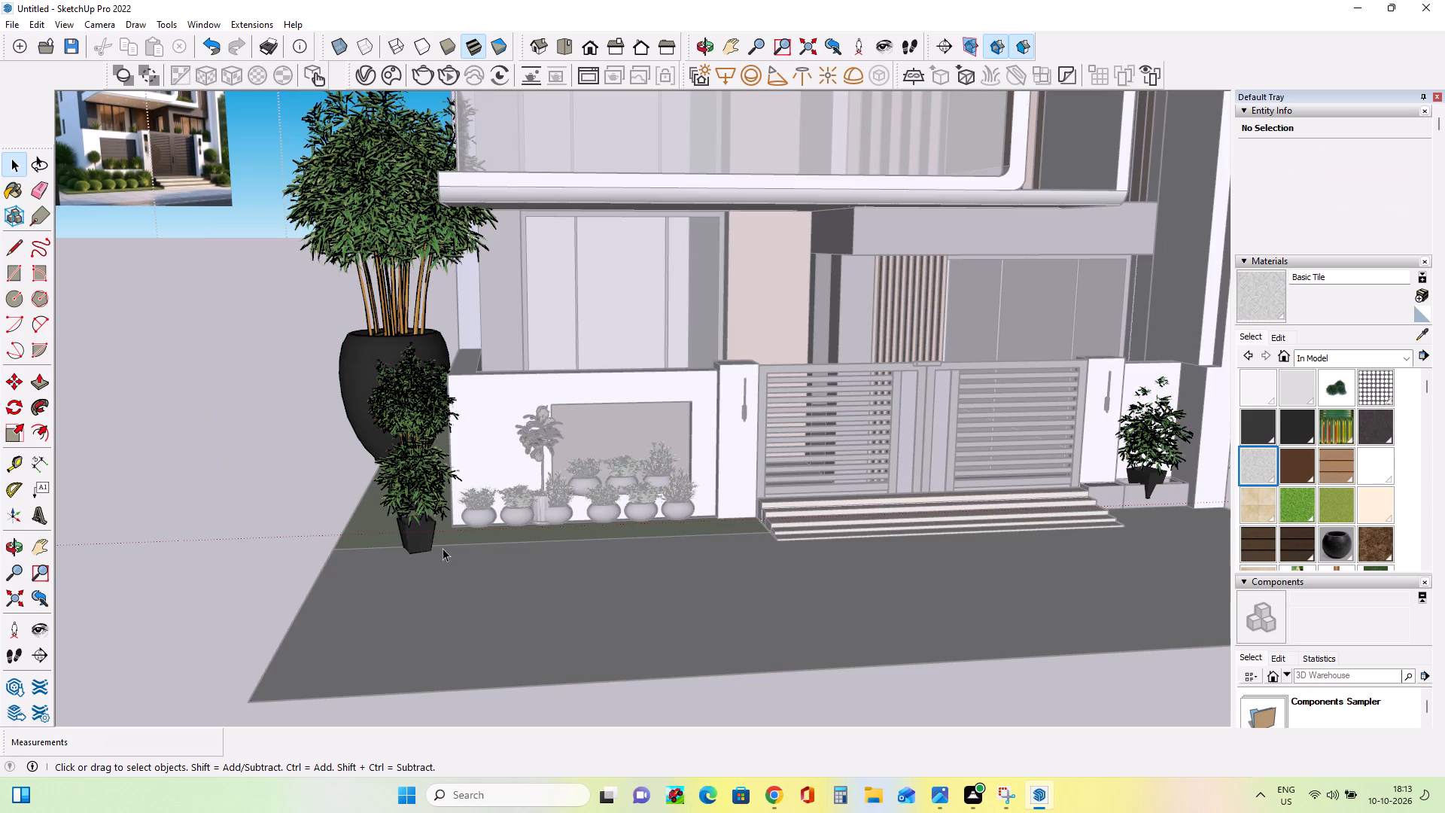
left_click(427, 539)
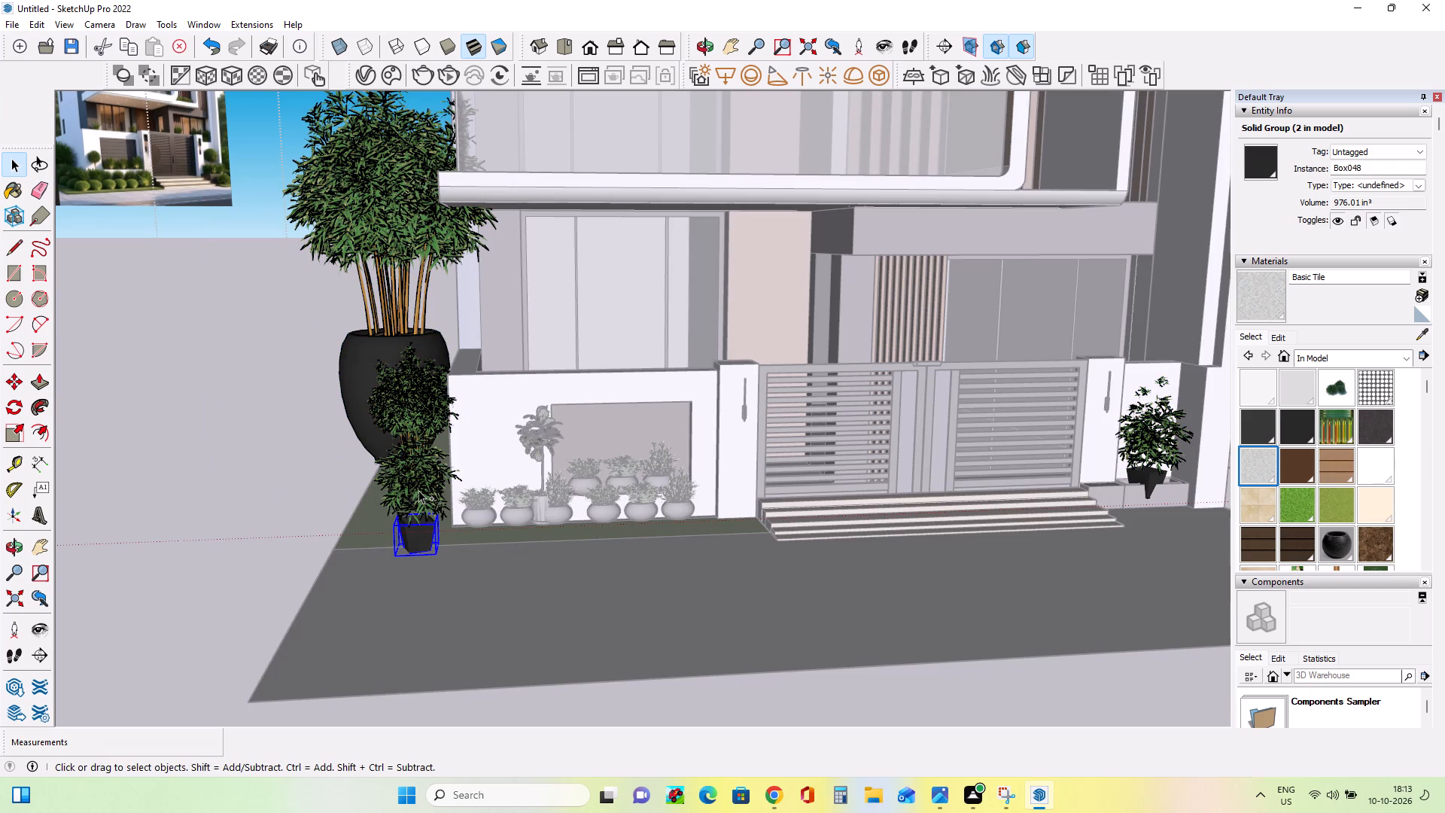
left_click(418, 490, "ctrl")
left_click(17, 376)
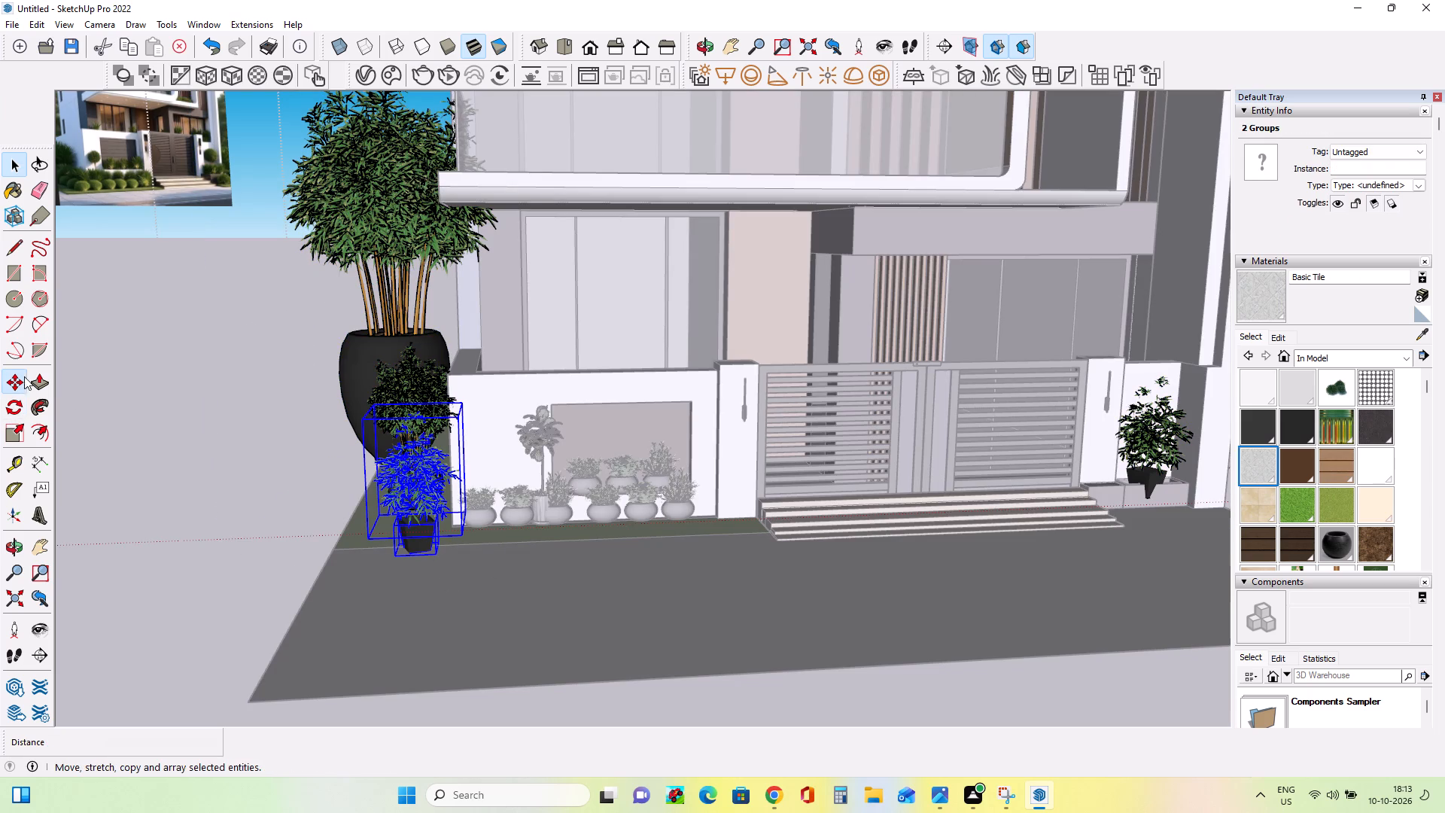
left_click(439, 537)
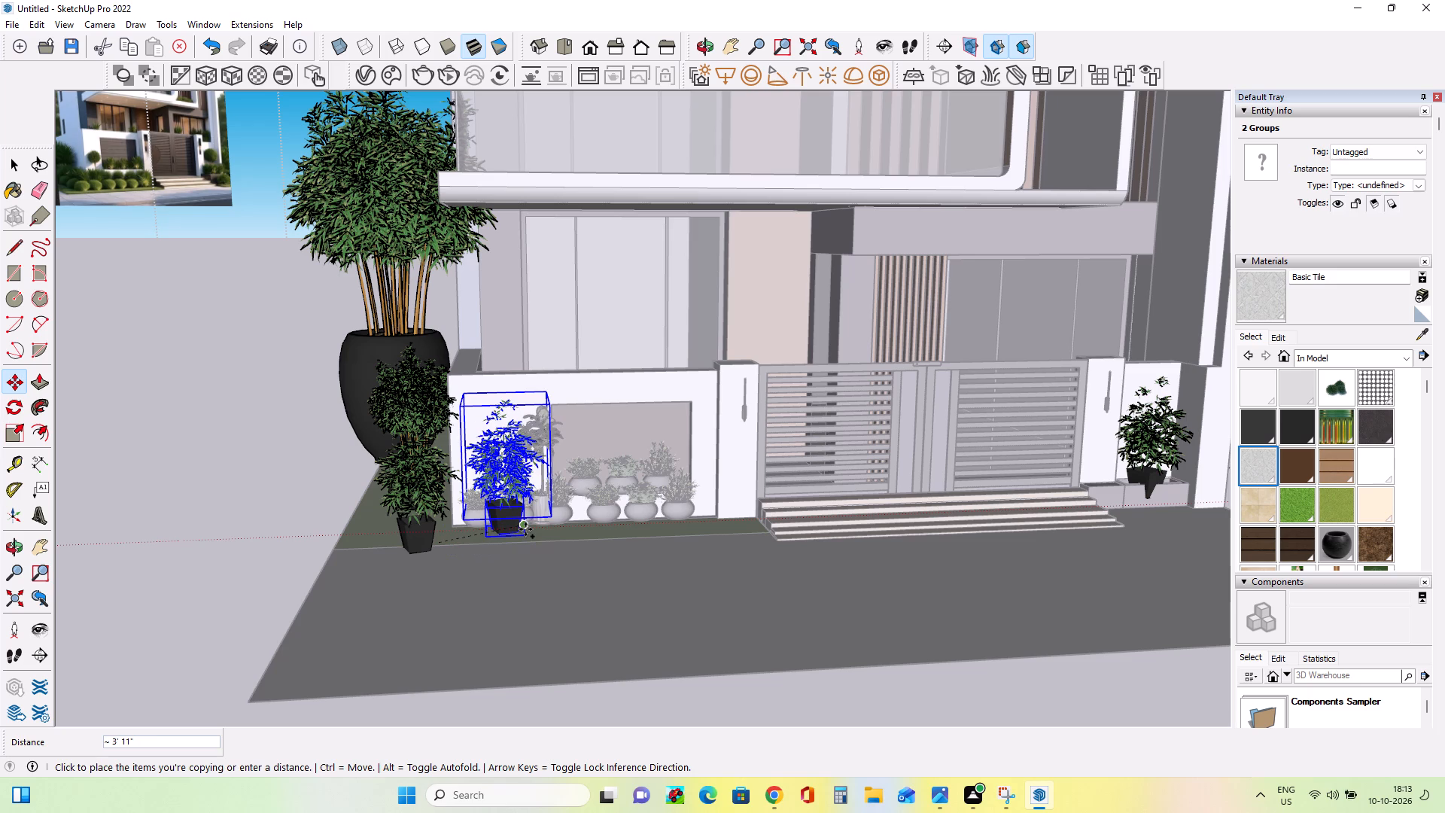
left_click(525, 531)
Make two more copies of the square-potted bamboo toward the gate, placing the last about 3' 2" beyond the previous one.
left_click(539, 531, "ctrl")
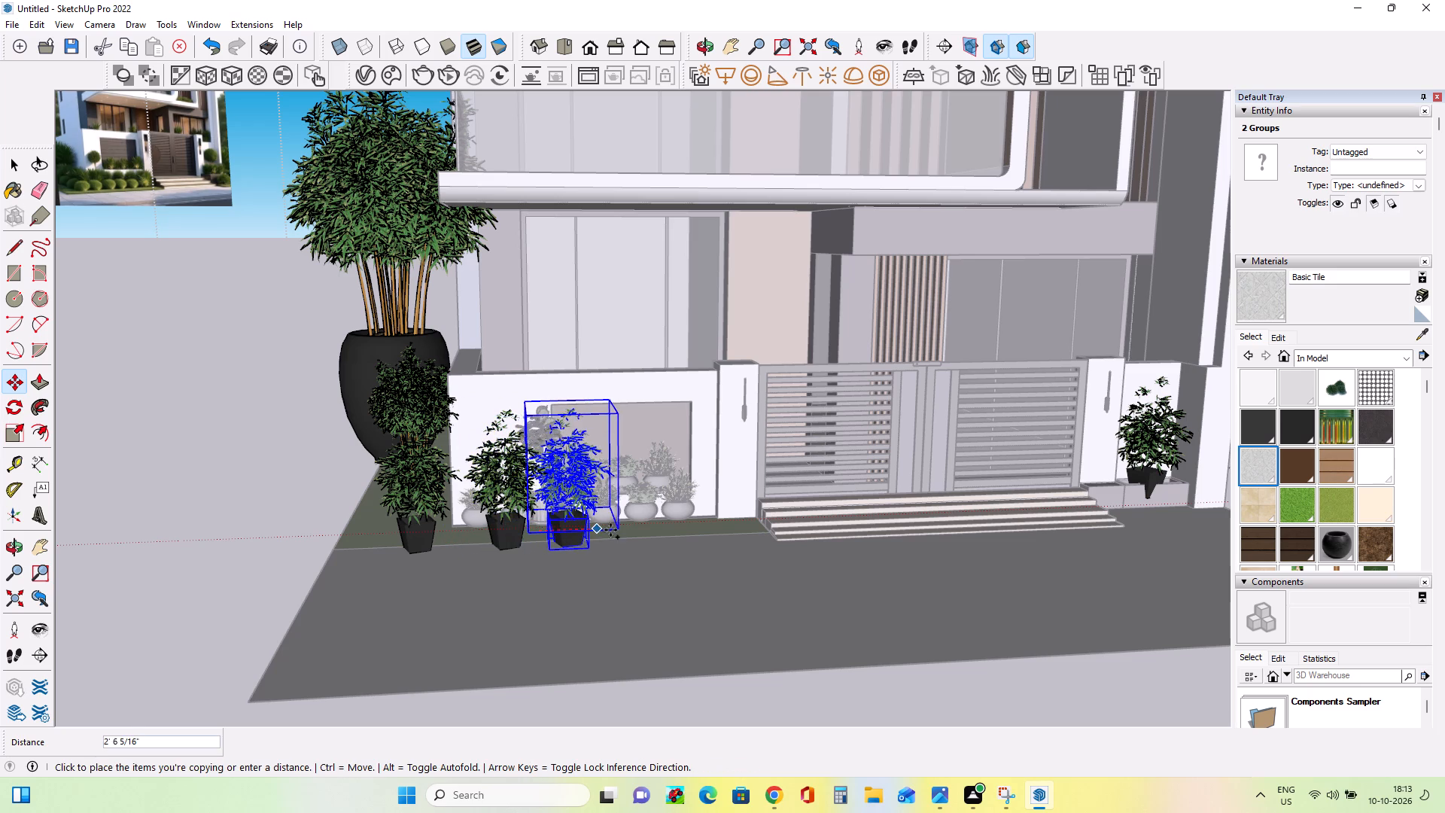
left_click(613, 526)
left_click(611, 525, "ctrl")
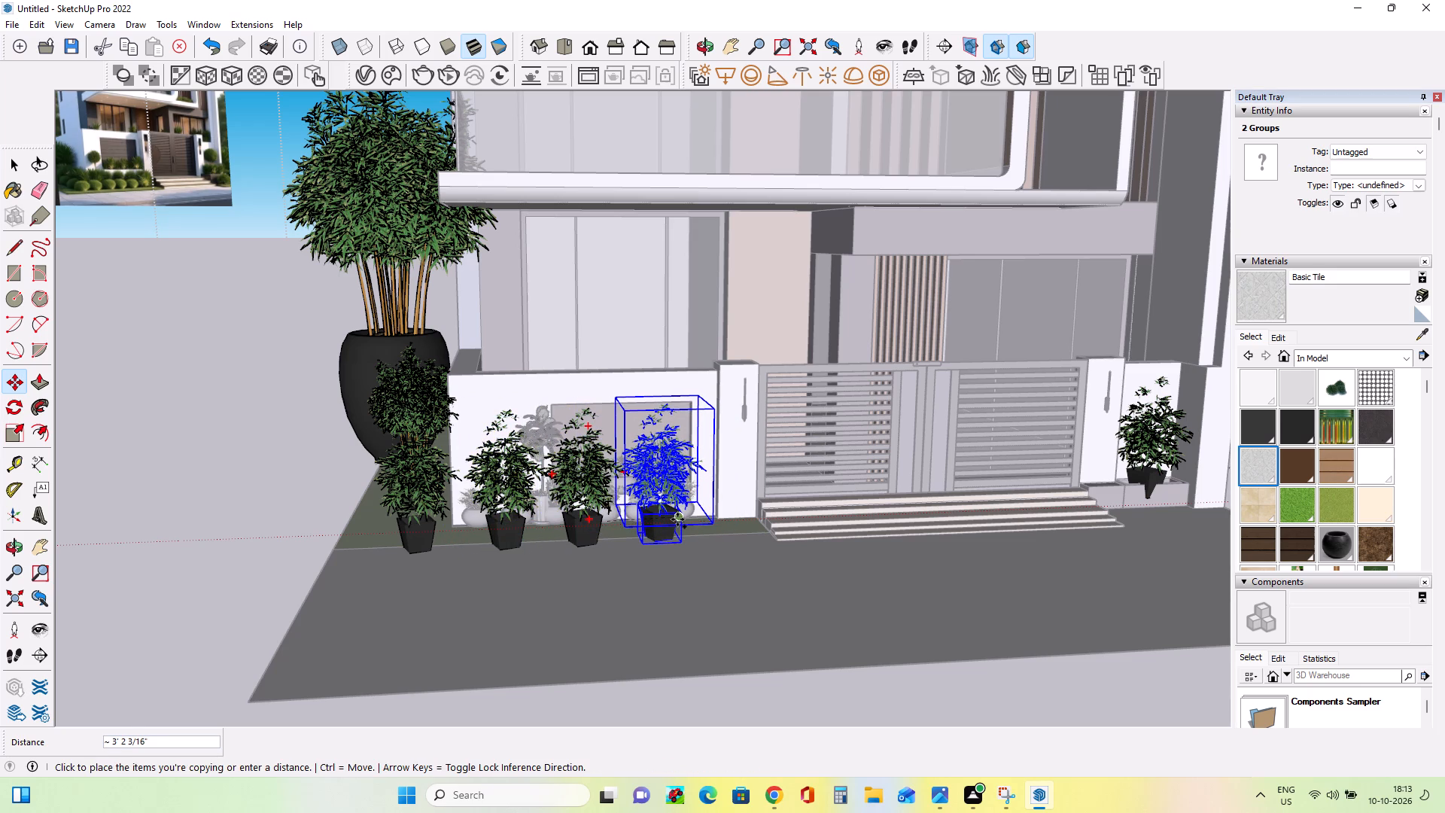
left_click(677, 519)
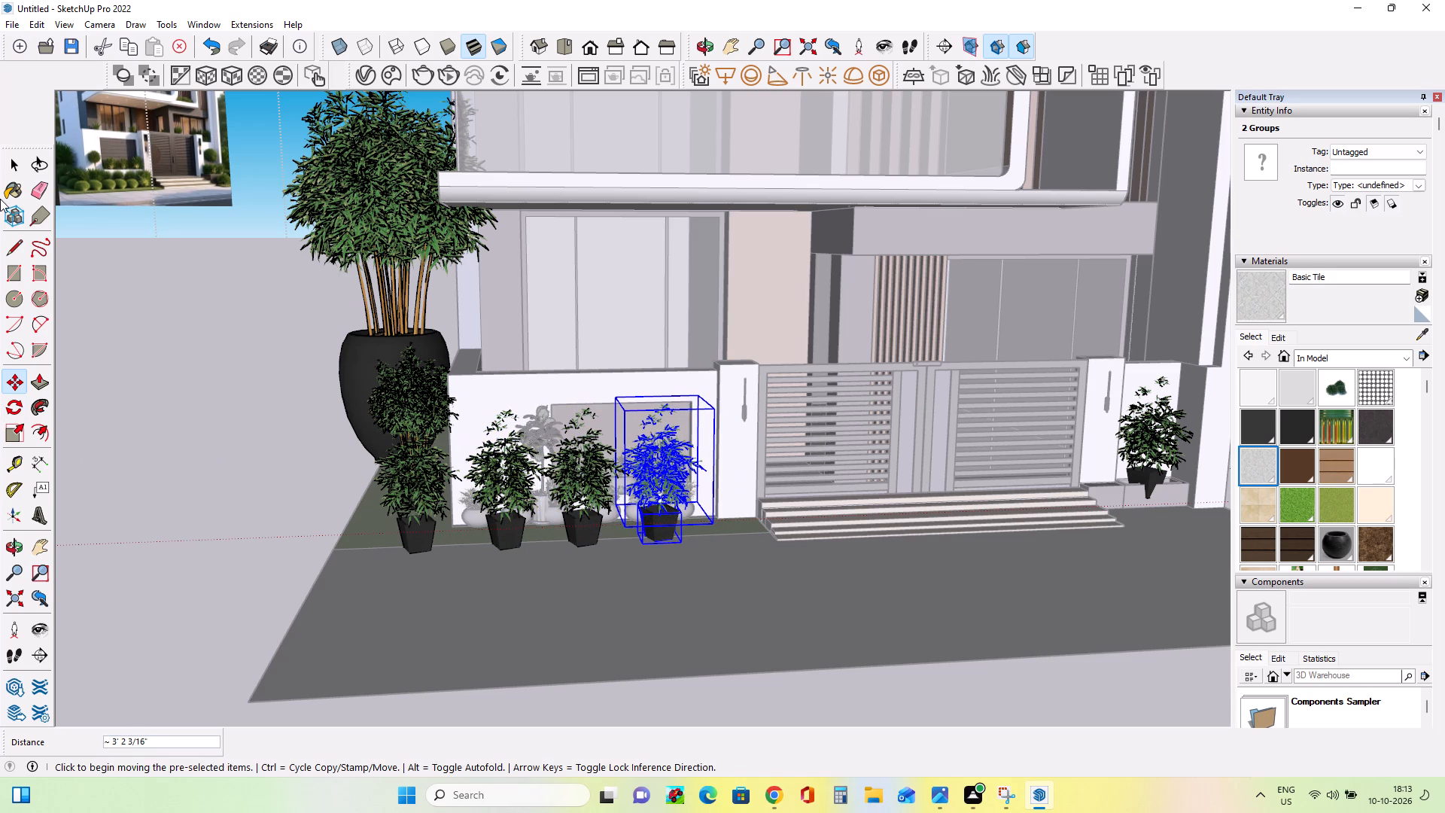
Add the other three square-potted bamboos' foliage and the third plant's pot to the selected last copy.
left_click(20, 173, "ctrl")
left_click(432, 514, "ctrl")
left_click(497, 516, "ctrl")
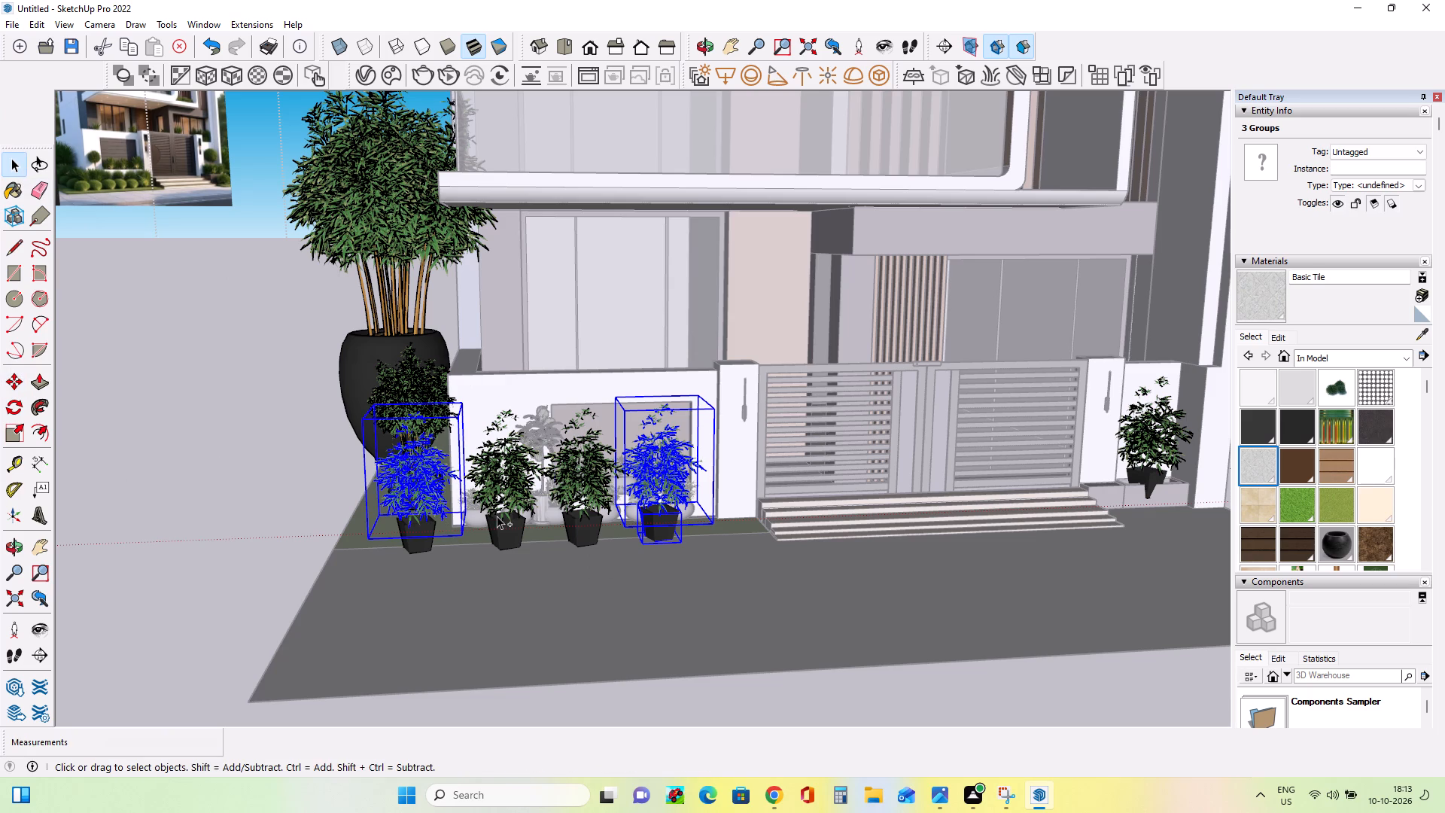
left_click(583, 525, "ctrl")
left_click(580, 477, "ctrl")
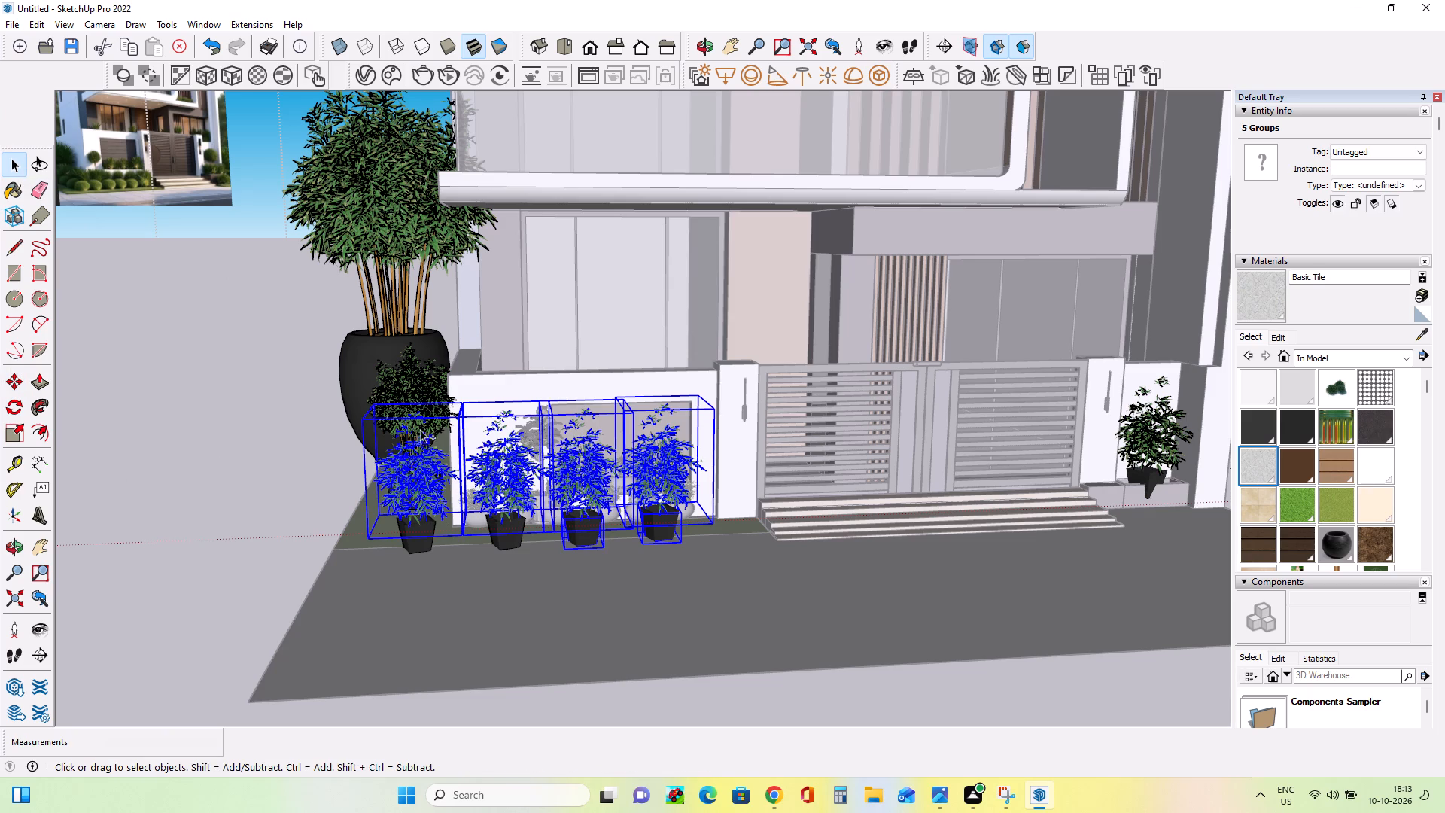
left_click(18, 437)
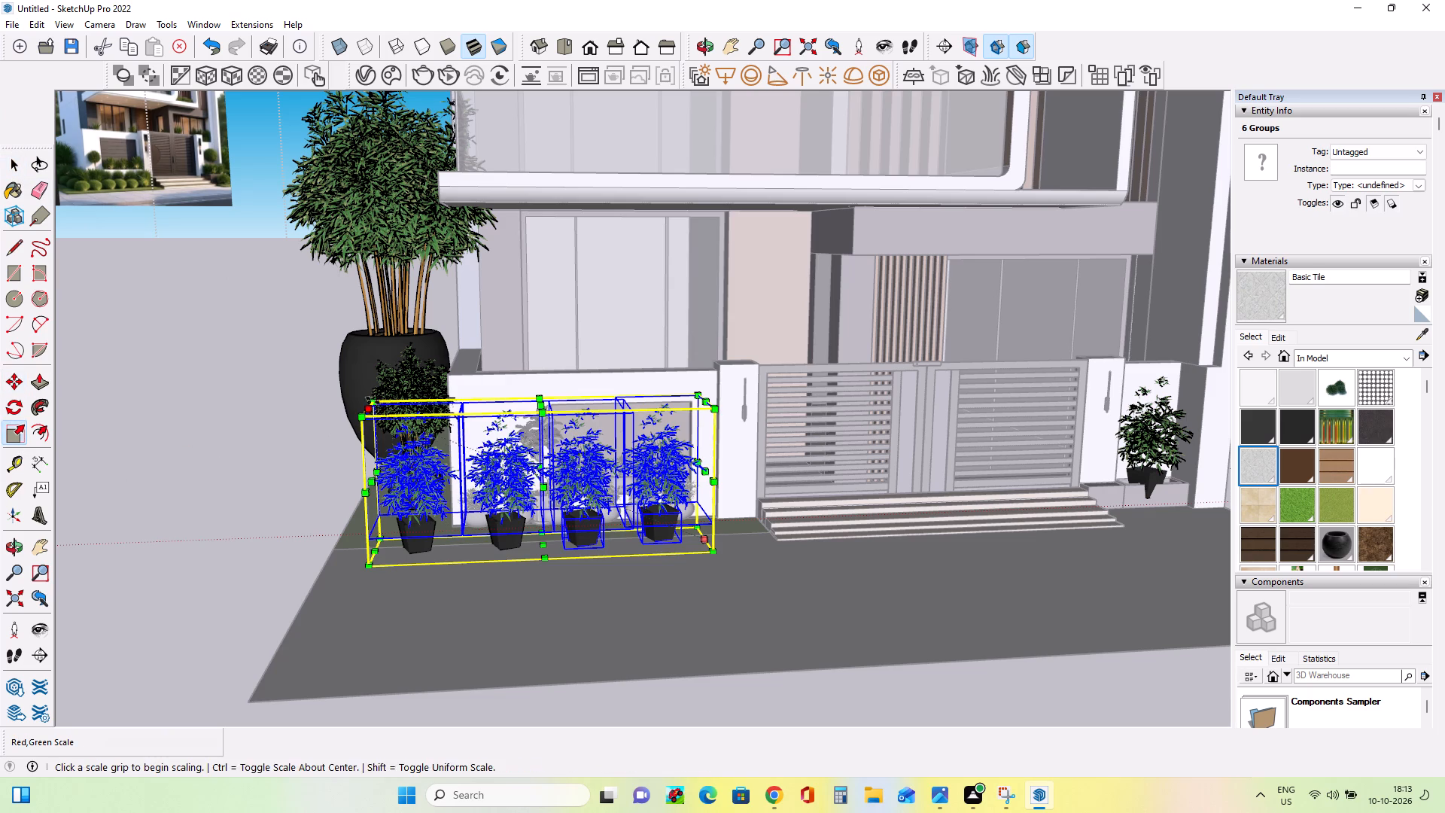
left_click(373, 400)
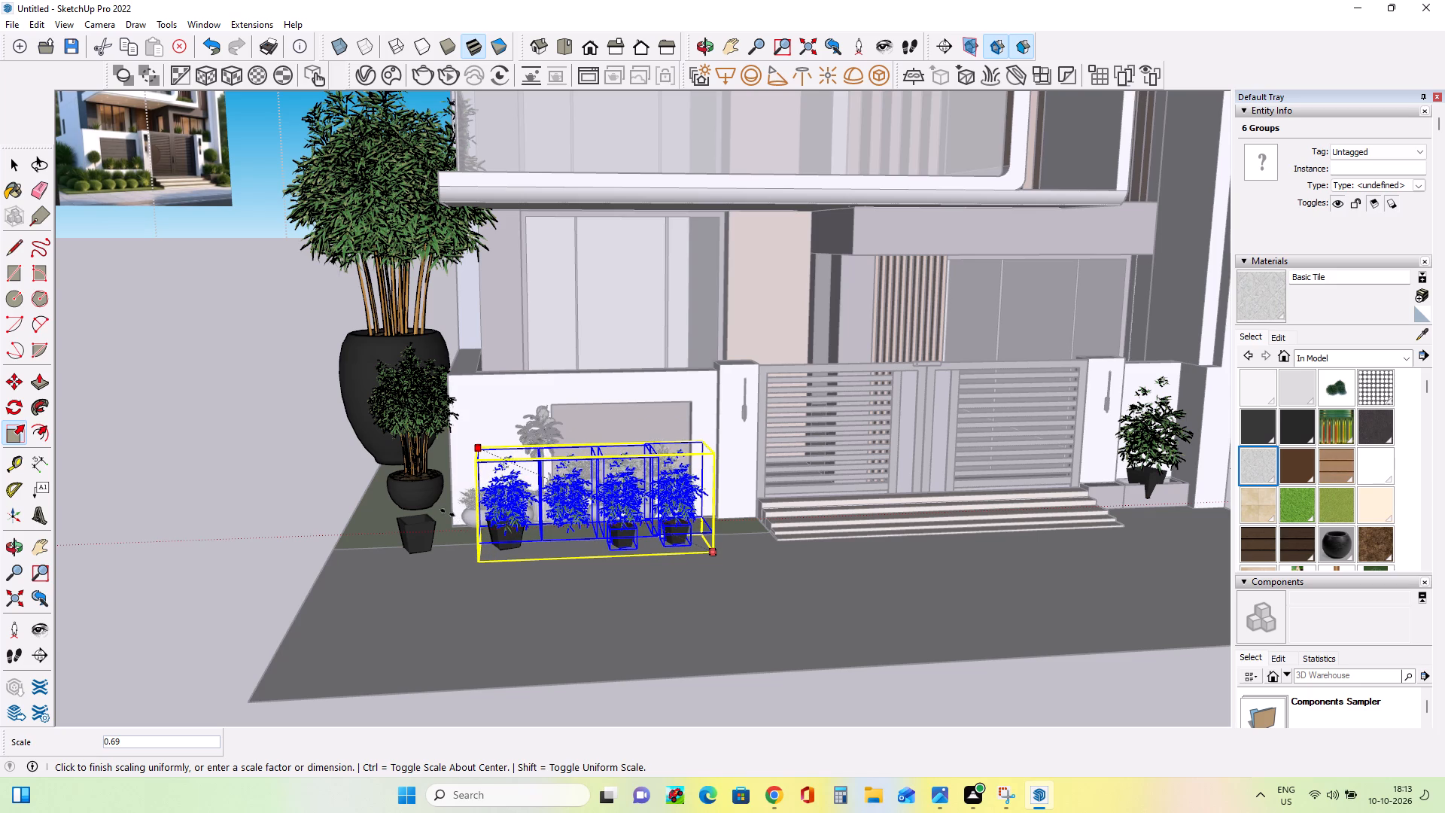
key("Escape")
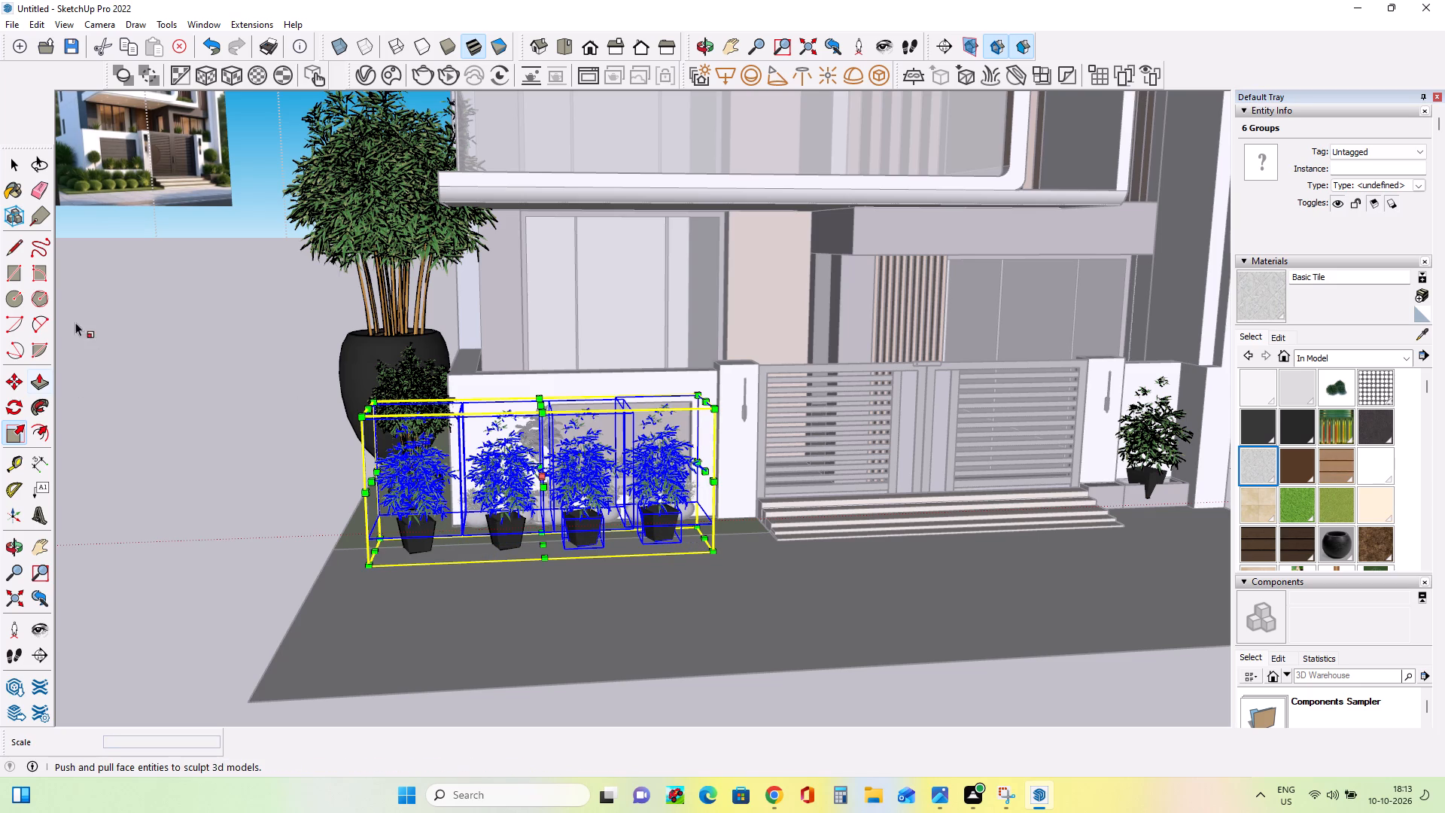
Add the two unselected pots to the selection and scale all four square-potted bamboos uniformly to about 0.39.
left_click(11, 167, "ctrl")
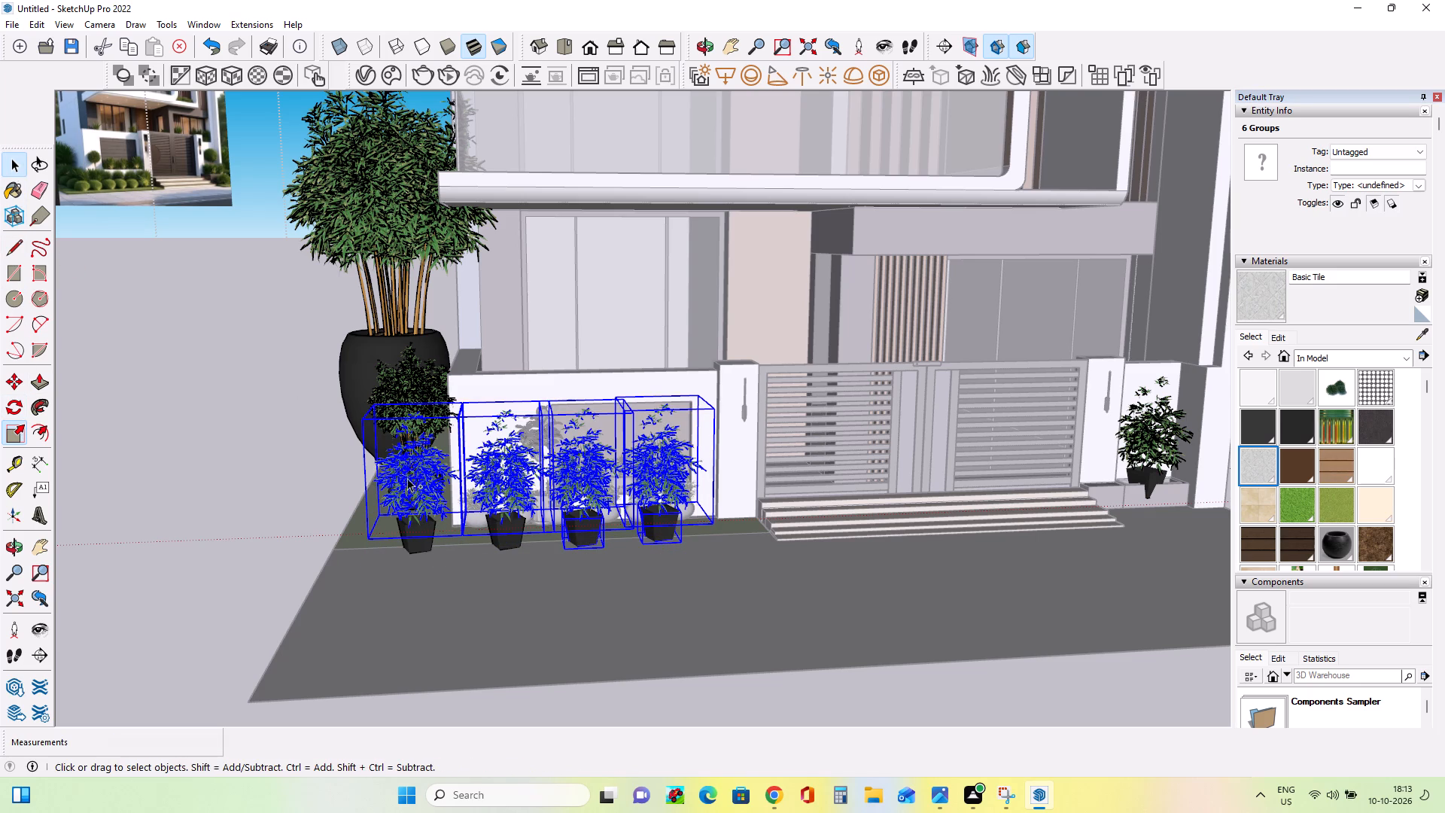
left_click(424, 541, "ctrl")
left_click(516, 547, "ctrl")
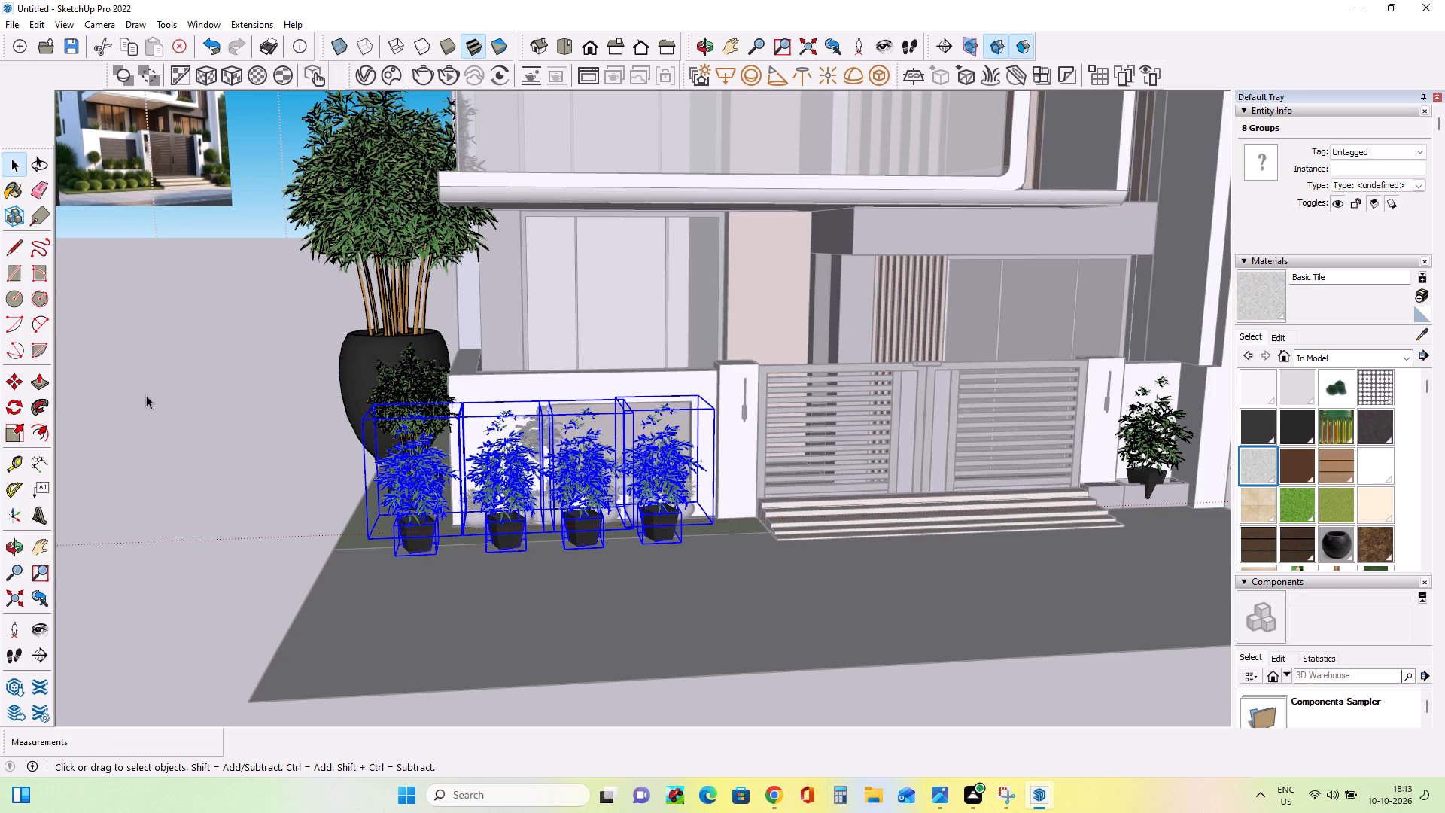
left_click(20, 432)
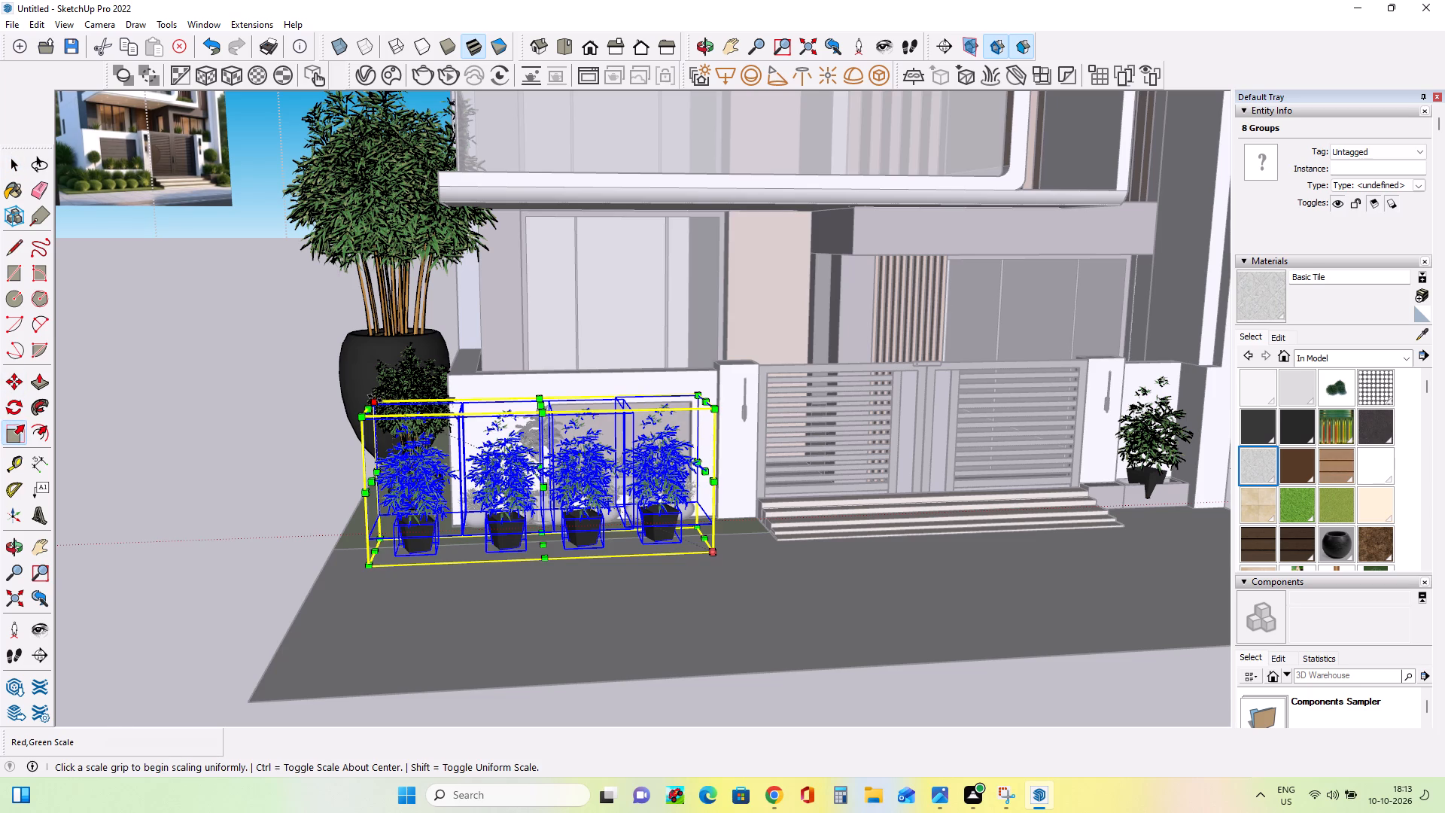
left_click(376, 398)
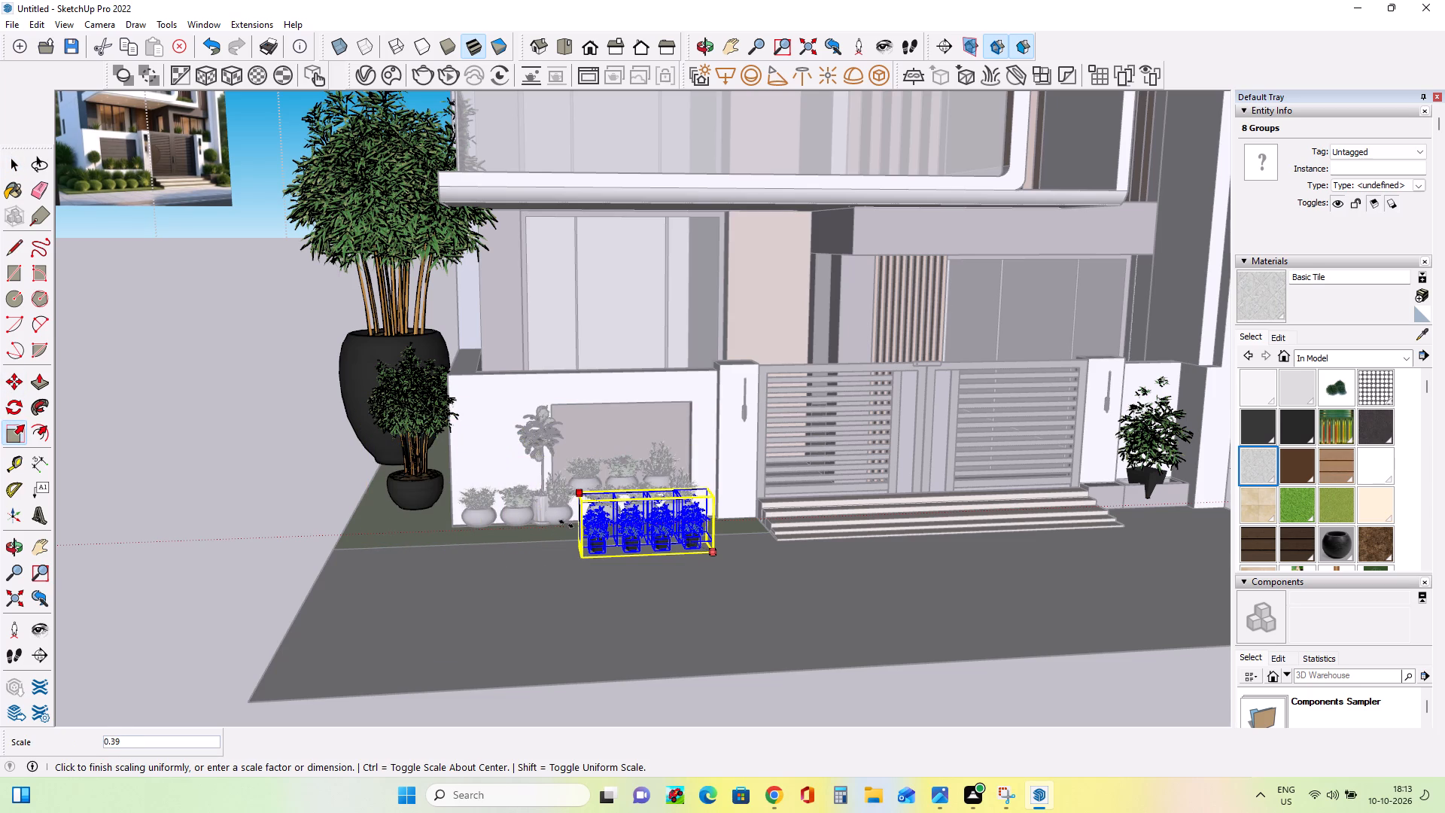
left_click(567, 524)
Move the four scaled bamboos onto the grass strip before the wall, and copy them about 5' 5" toward the wall's outer corner.
scroll(607, 610, "up", 7)
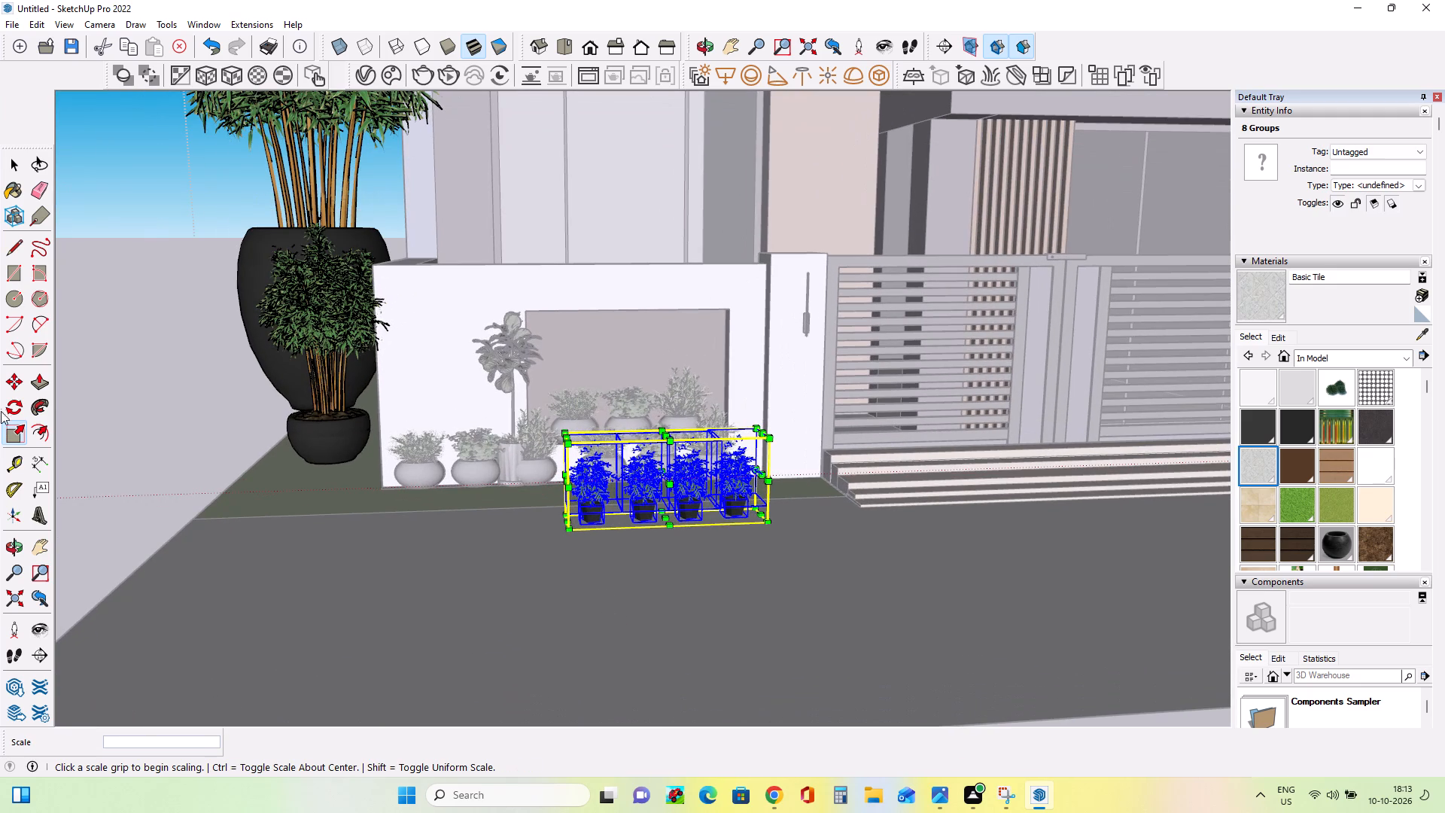
left_click(14, 387)
left_click(577, 518)
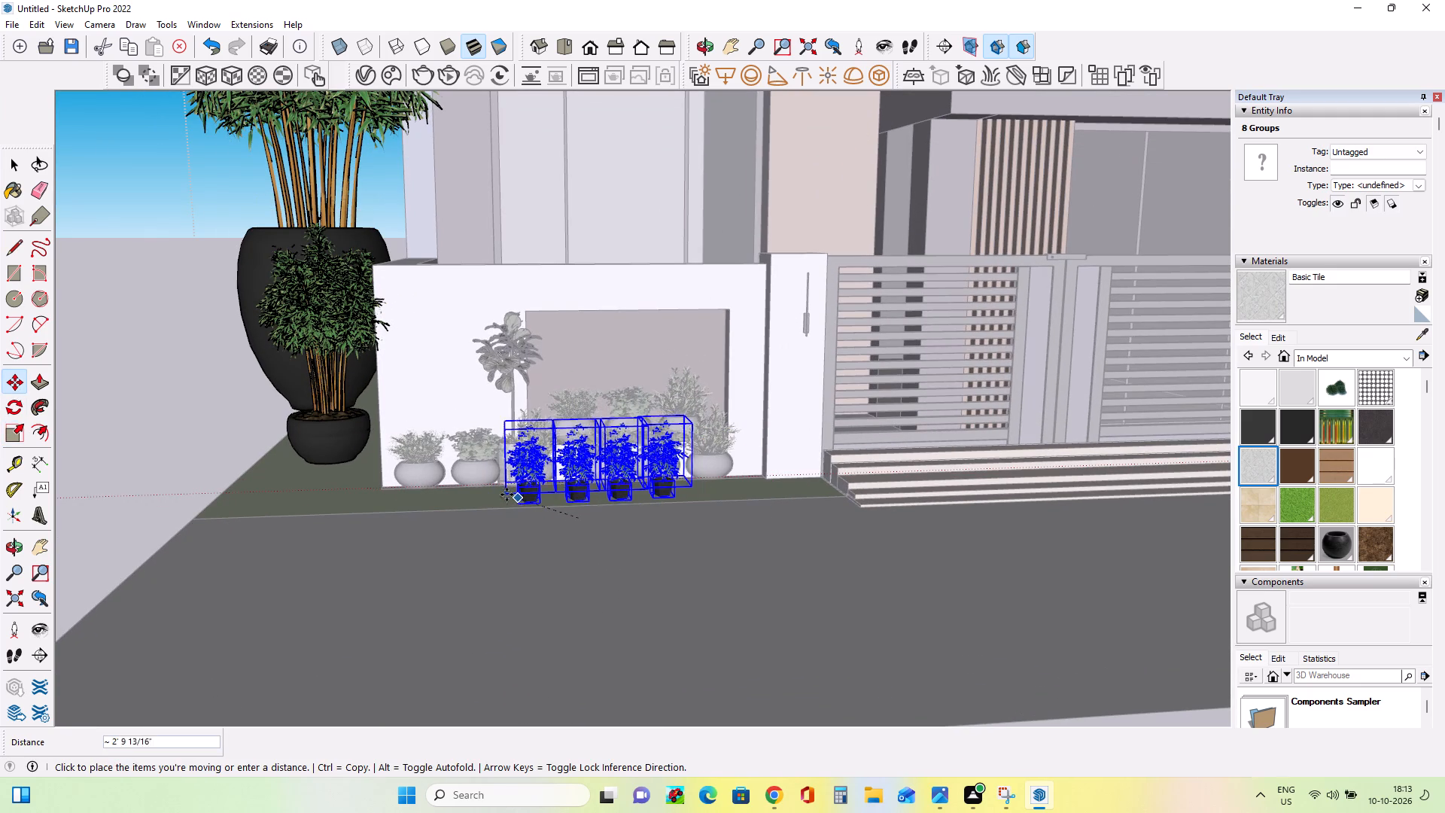
left_click(507, 496)
left_click(497, 495)
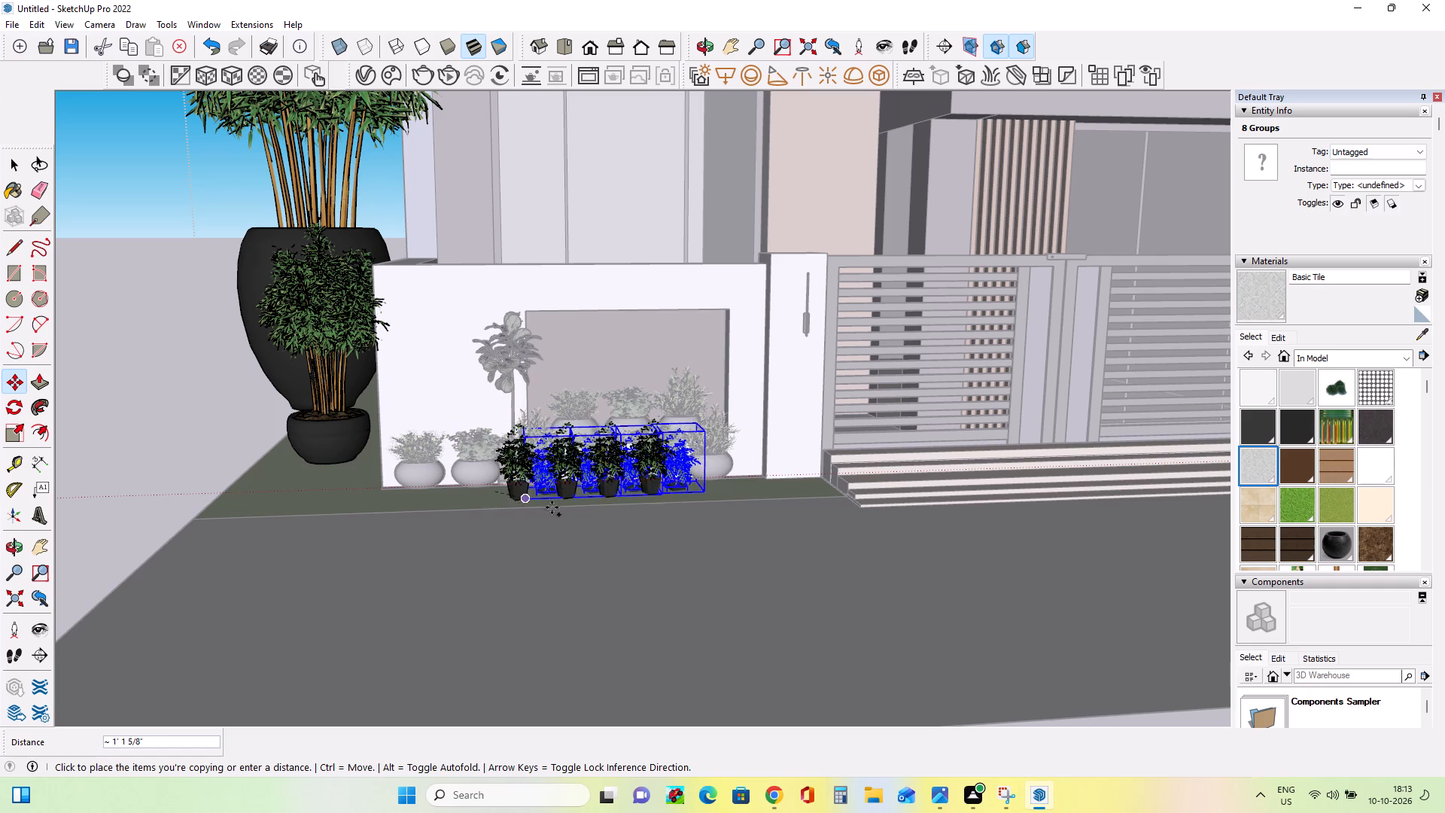
left_click(295, 494)
Scale the copied row of four bamboos uniformly to about 0.61, and deselect it.
left_click(7, 430)
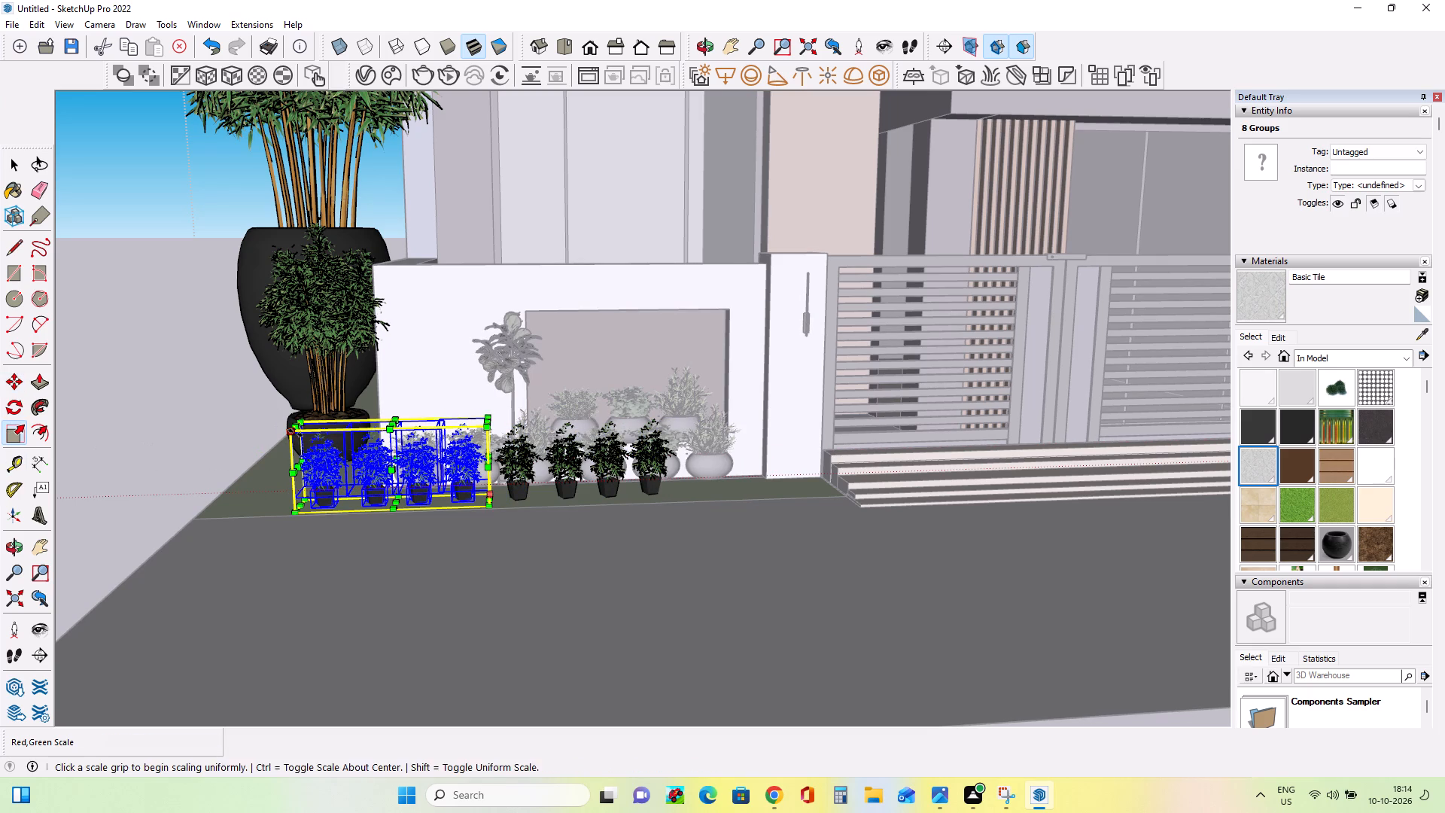
left_click(306, 422)
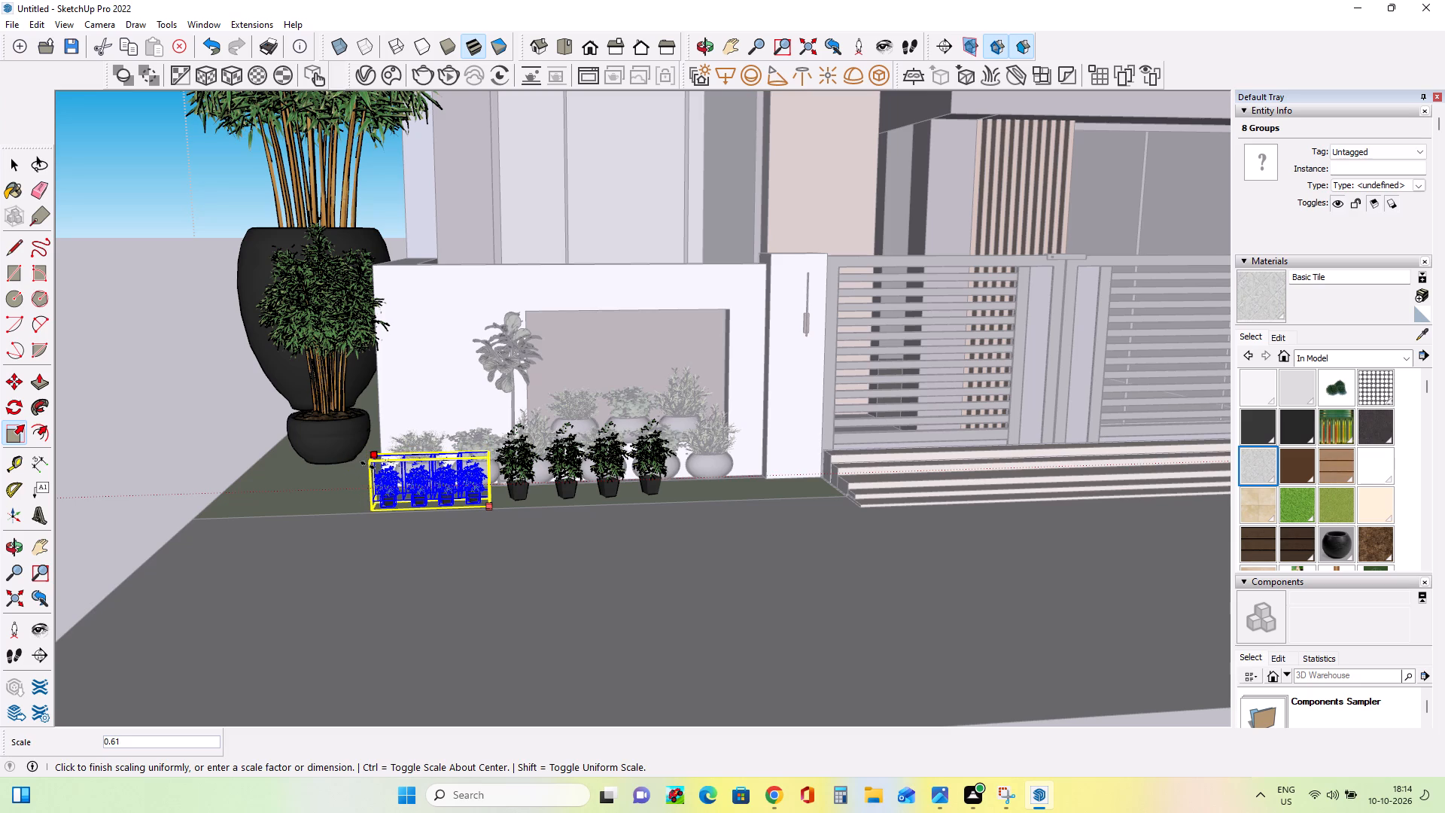
left_click(369, 466)
middle_click_drag(528, 590, 556, 653)
scroll(498, 612, "up", 2)
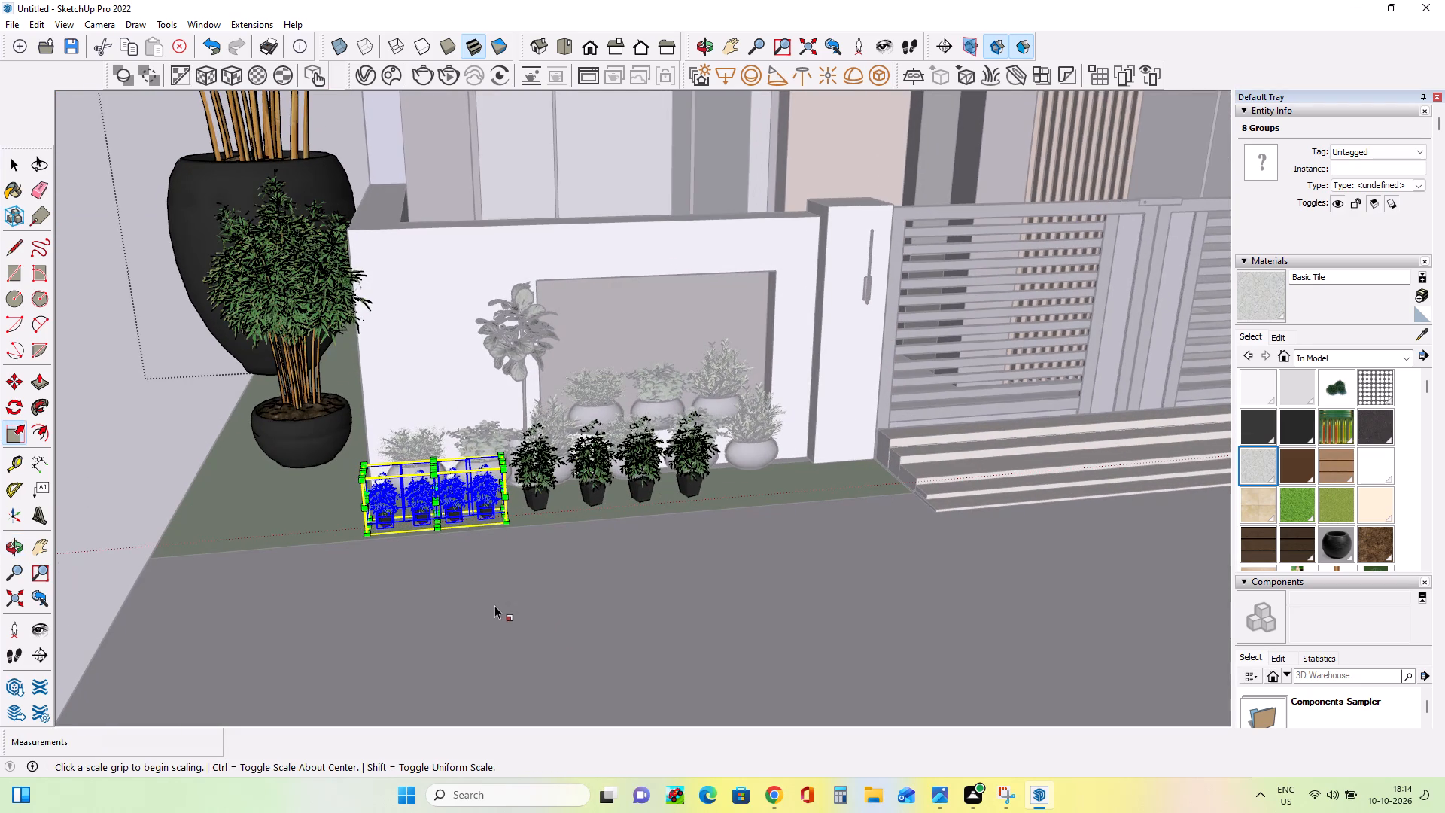
left_click(20, 163)
left_click(129, 280)
Select the foliage and pots of the four larger bamboos nearer the gate and scale them uniformly to about 0.73.
middle_click_drag(557, 555, 558, 537)
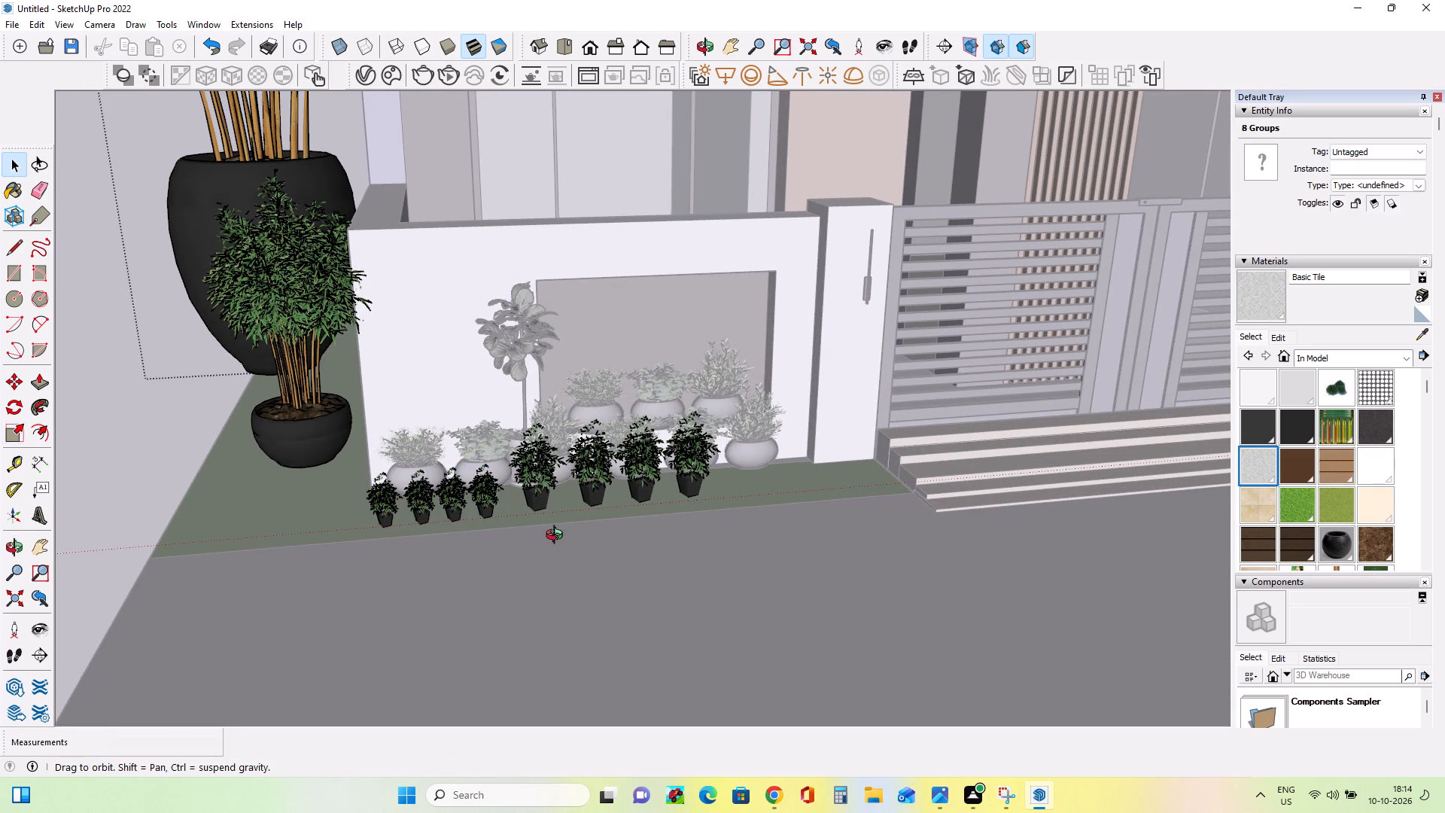
middle_click_drag(558, 537, 555, 493)
left_click(543, 447, "ctrl")
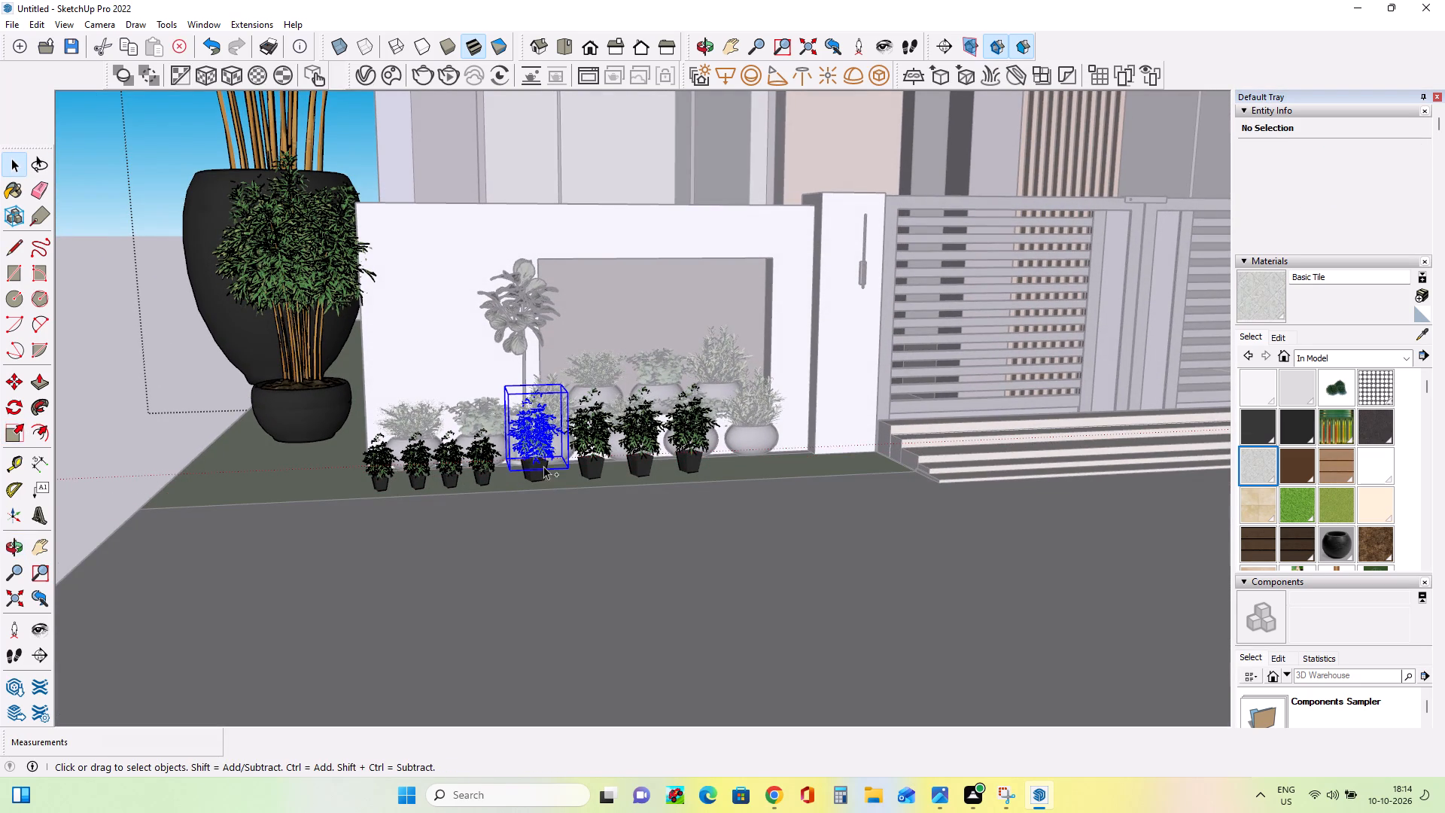
left_click(540, 471, "ctrl")
left_click(595, 464, "ctrl")
left_click(638, 470, "ctrl")
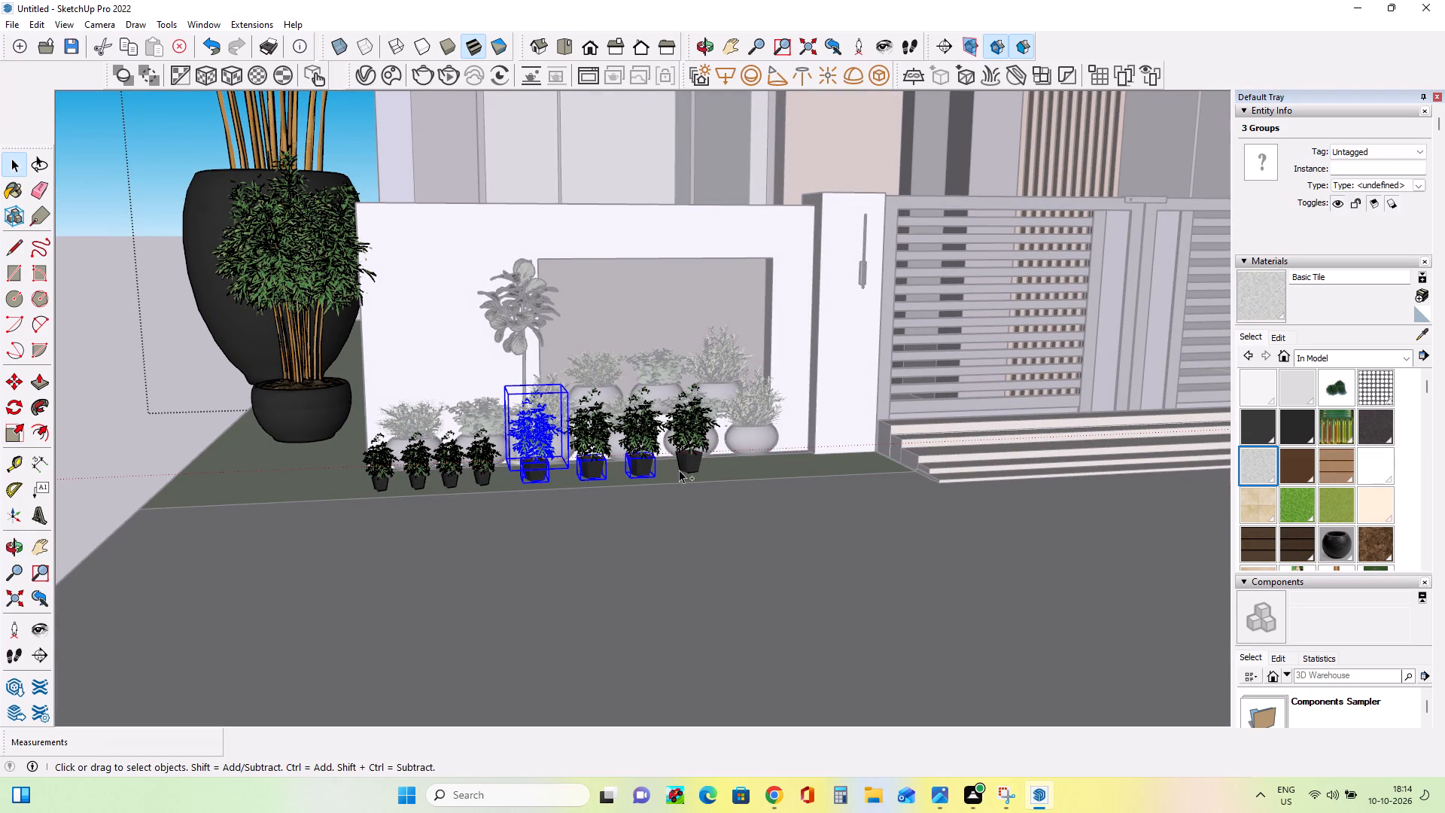
left_click(690, 467, "ctrl")
left_click(692, 437, "ctrl")
left_click(625, 437, "ctrl")
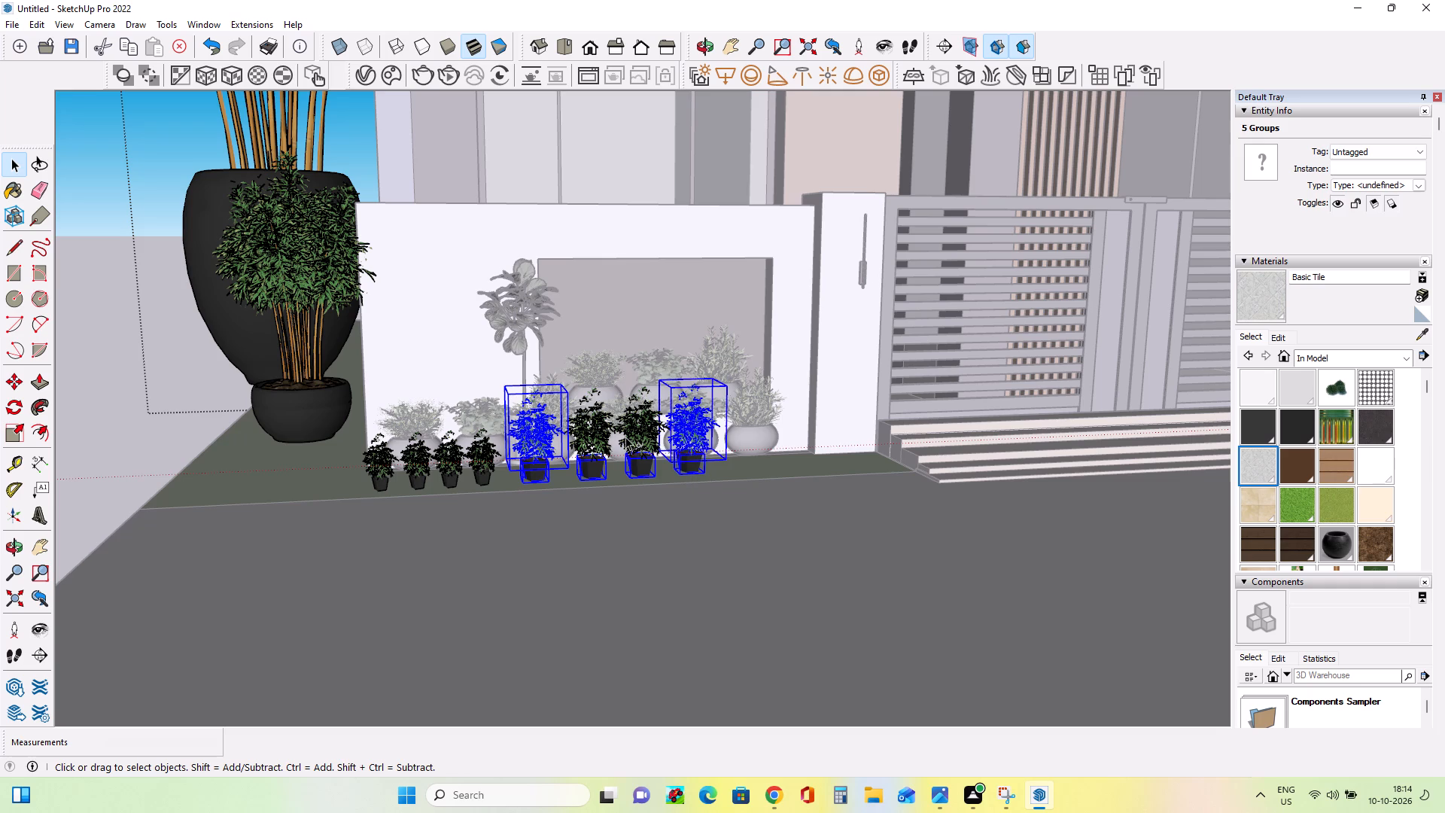
left_click(583, 439, "ctrl")
right_click(573, 433)
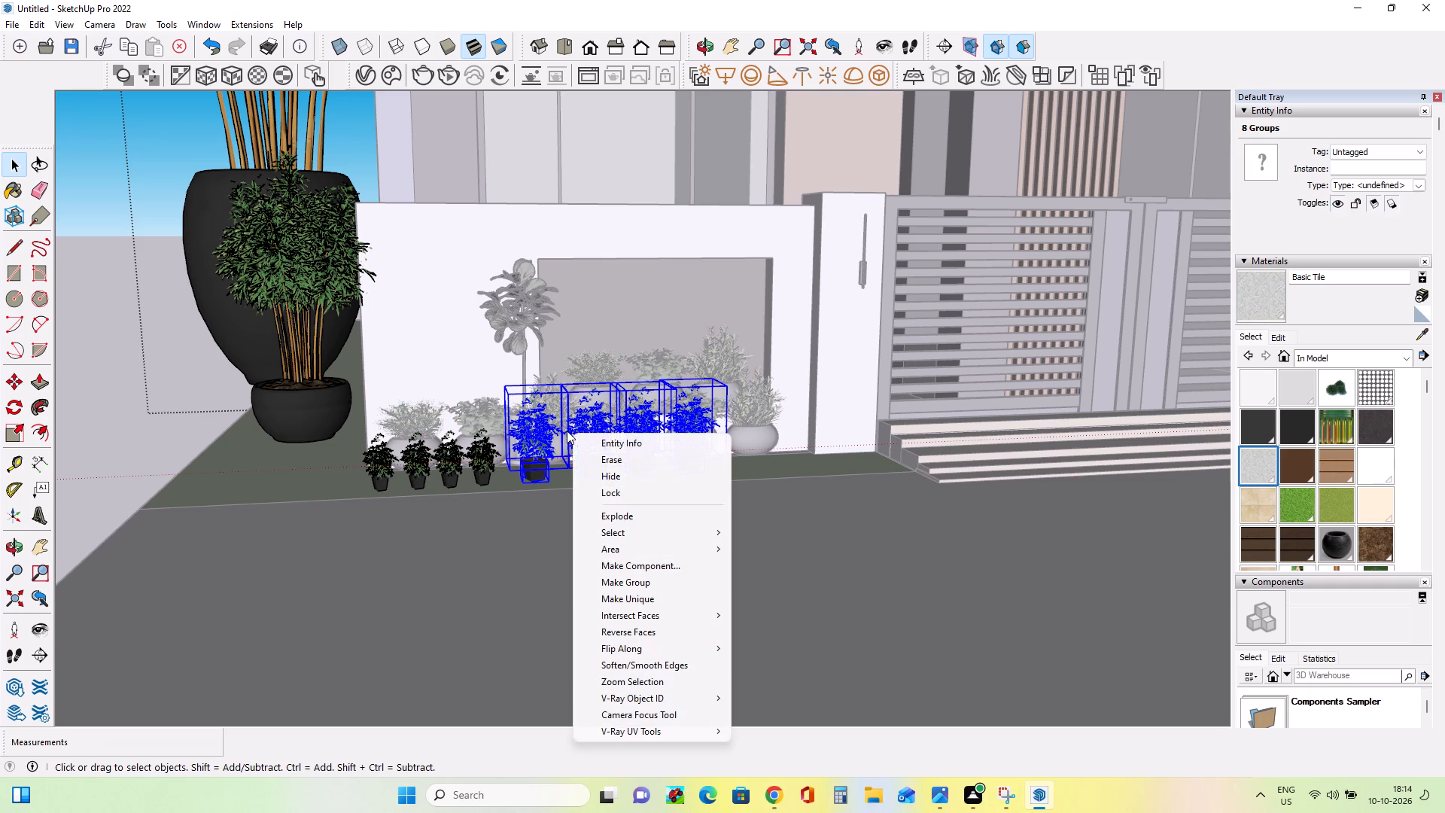
left_click(8, 429)
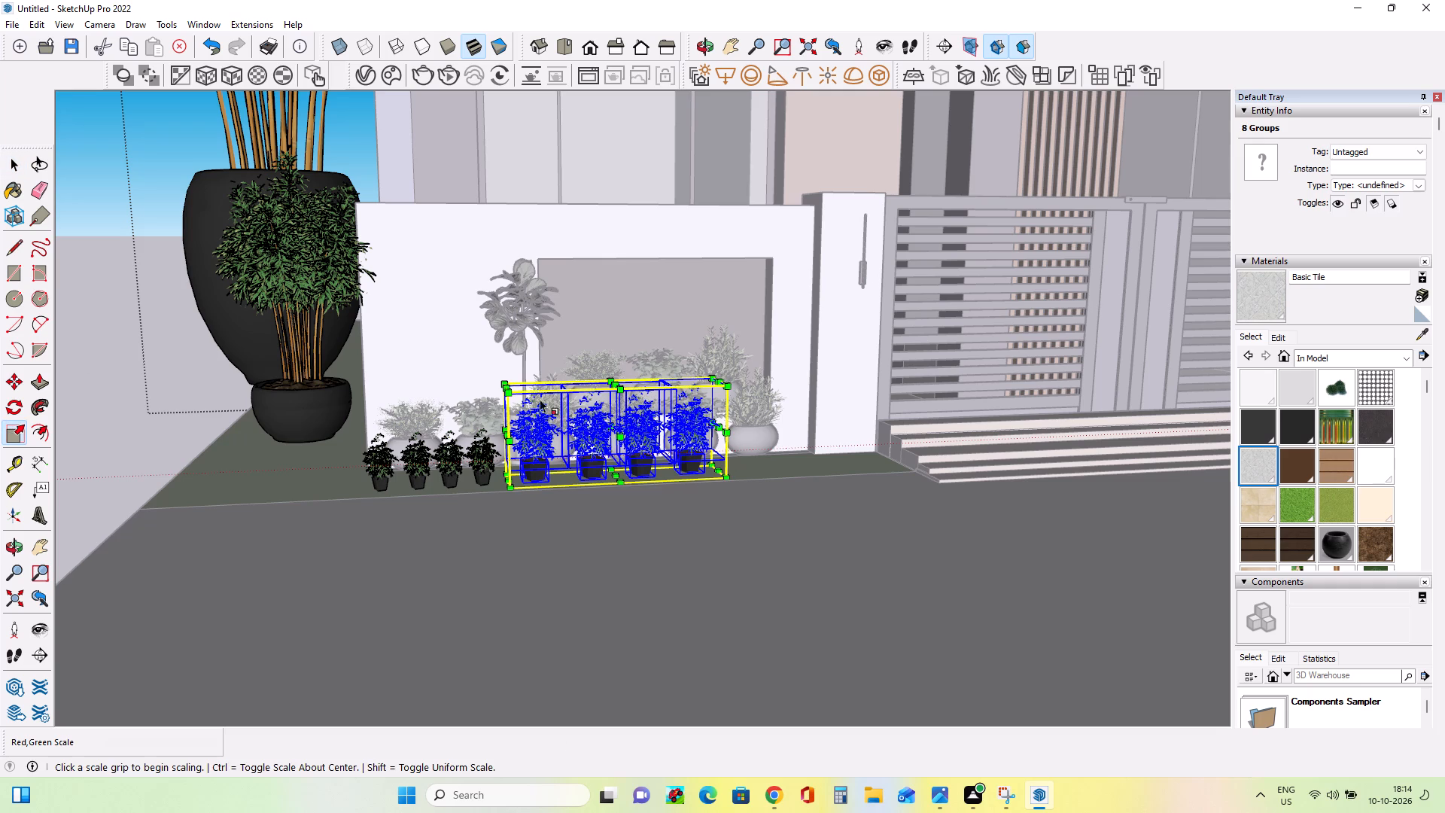
left_click(505, 380)
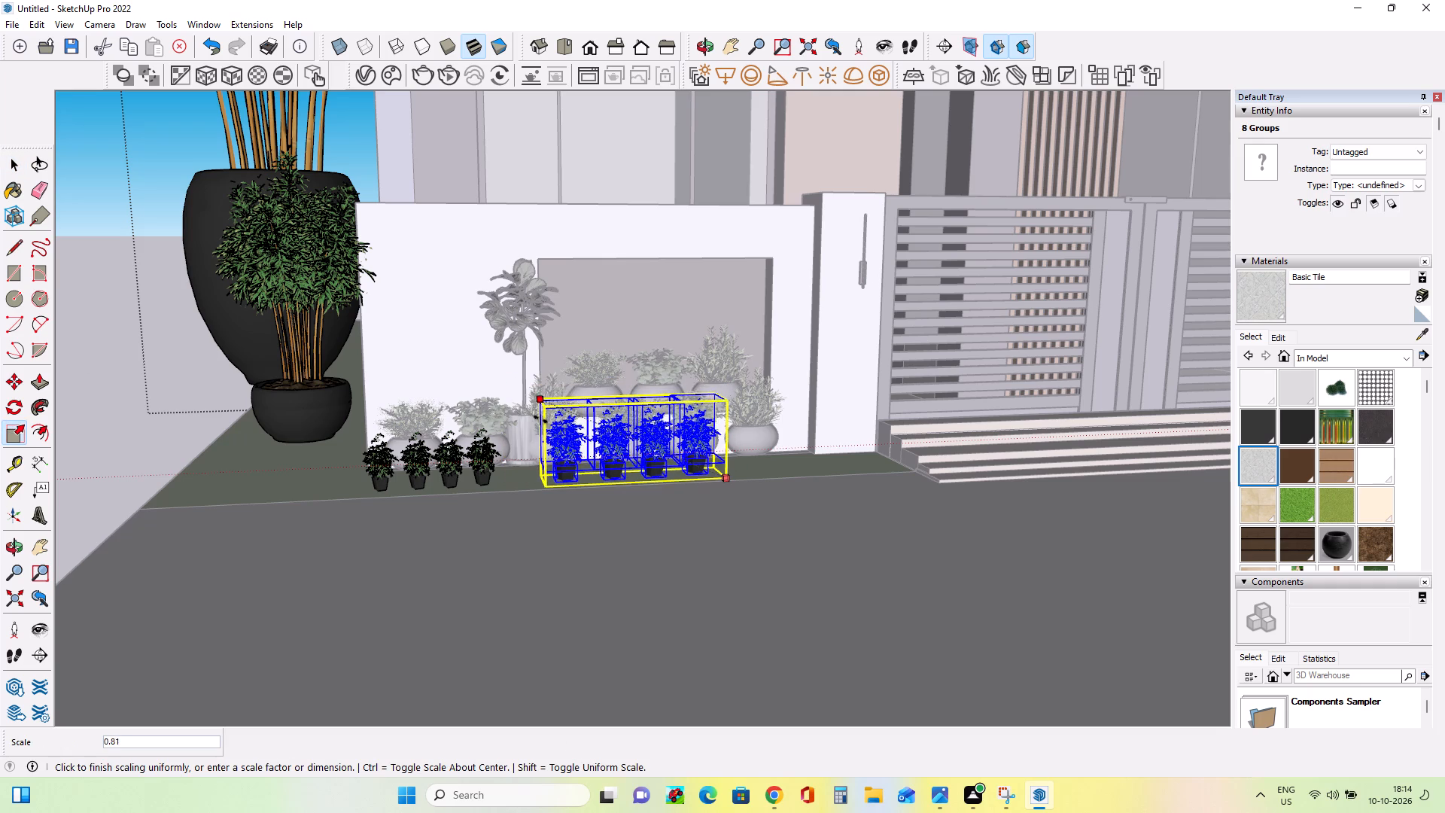
left_click(555, 431)
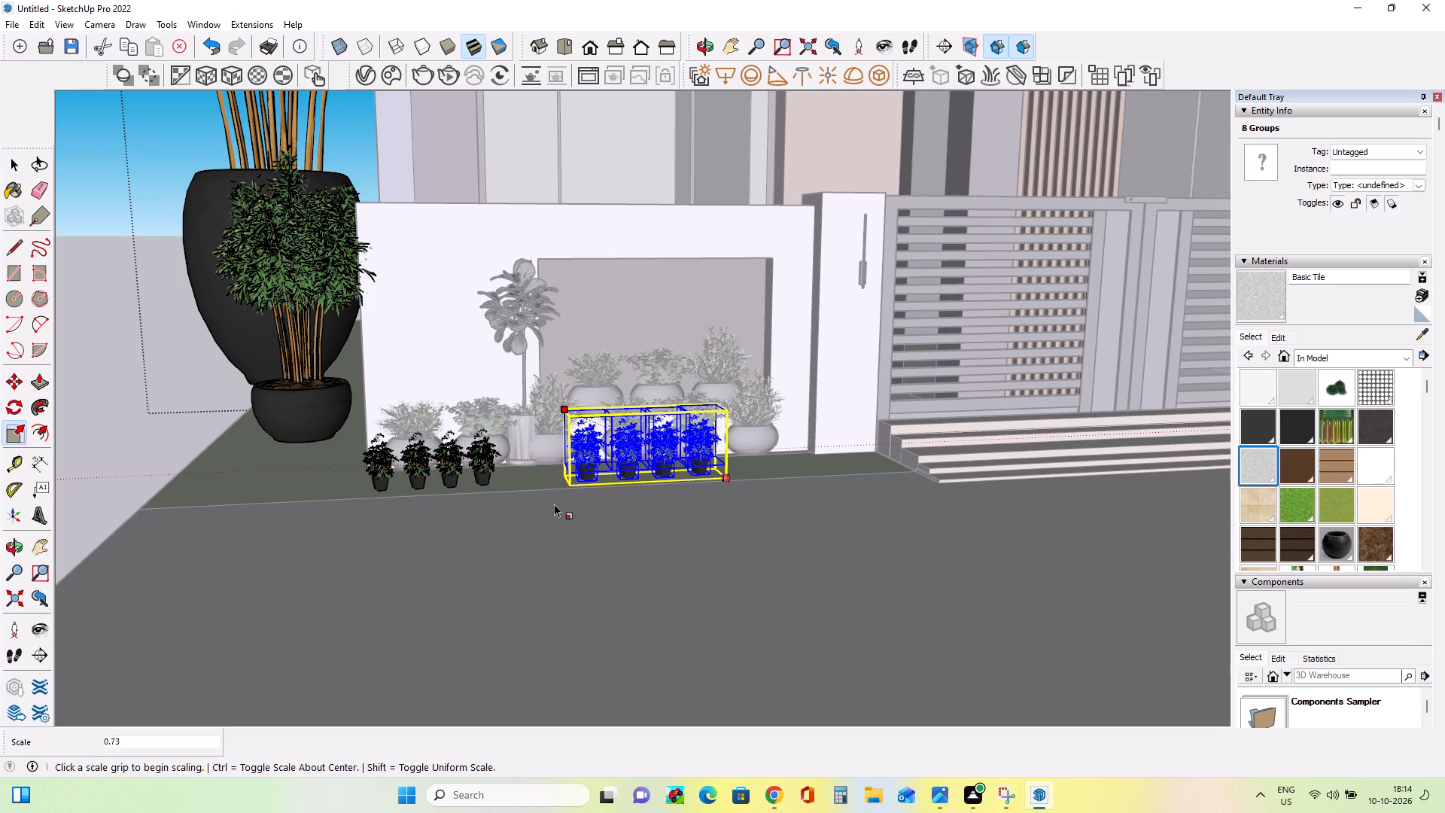
Stretch the four larger bamboos along the red axis, about 1.45 toward the smaller row and about 1.50 toward the gate.
middle_click_drag(557, 510, 607, 519)
left_click(592, 452)
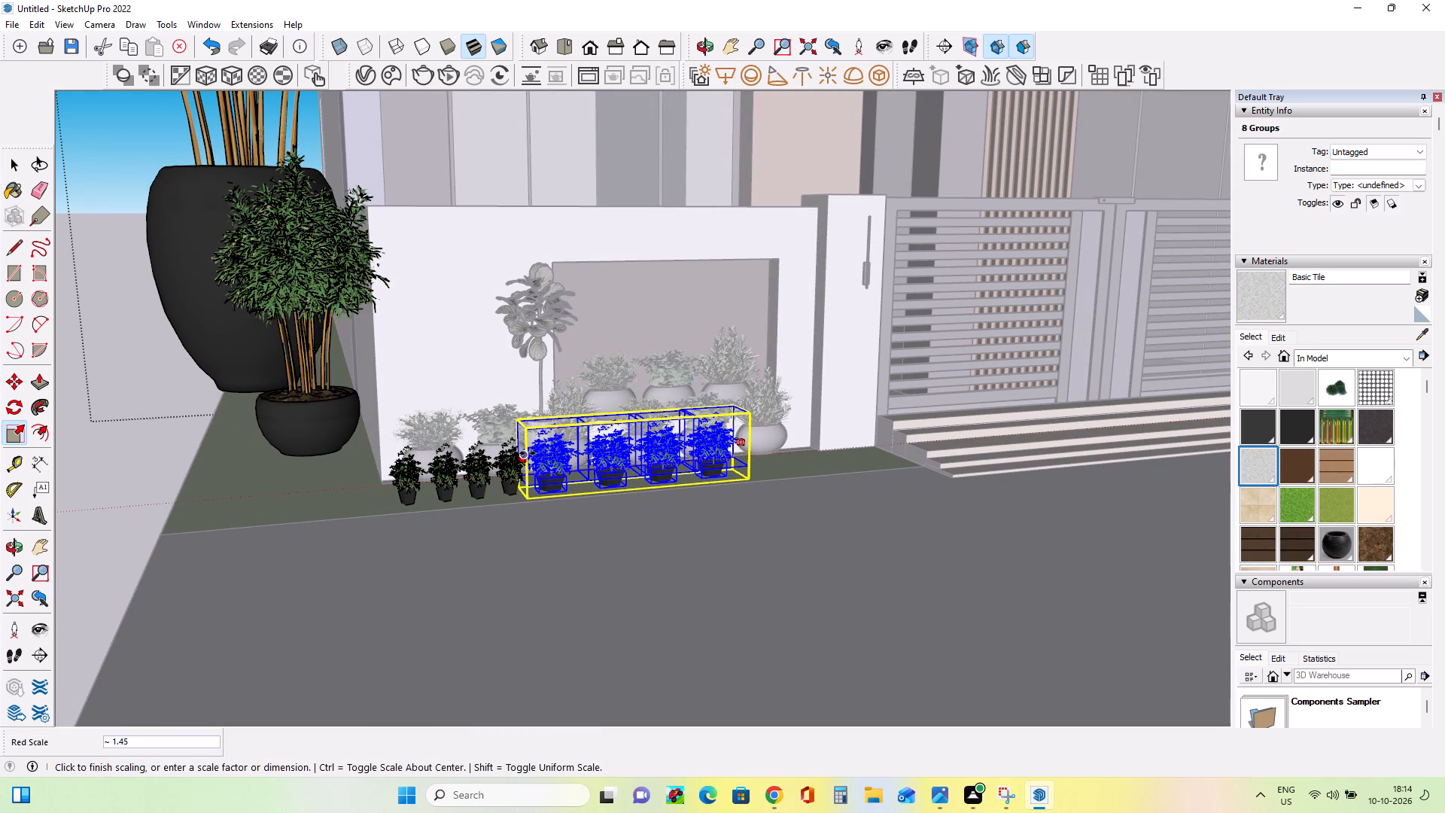
left_click(528, 453)
middle_click_drag(809, 486, 444, 516)
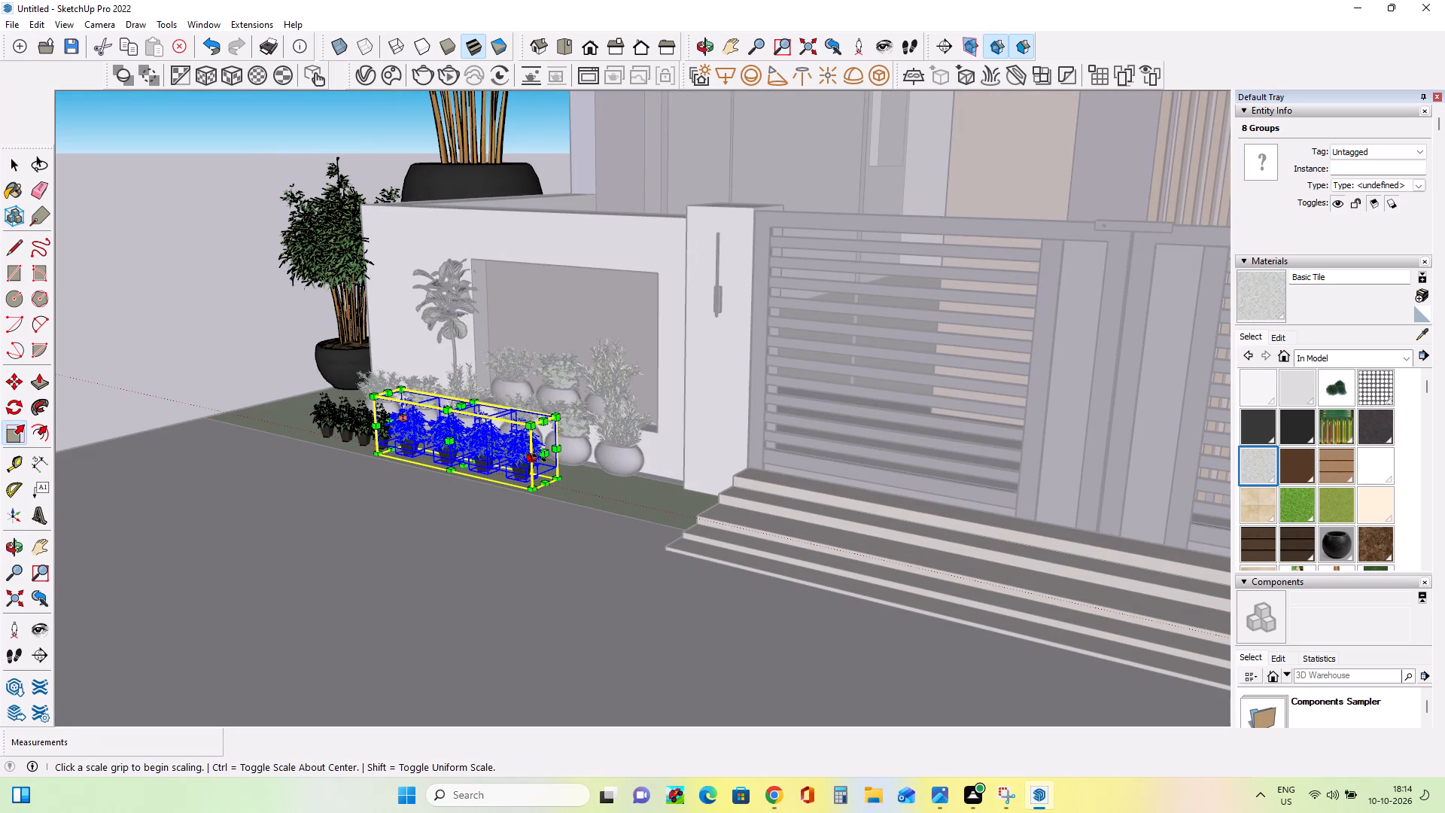
left_click(545, 450)
left_click(628, 486)
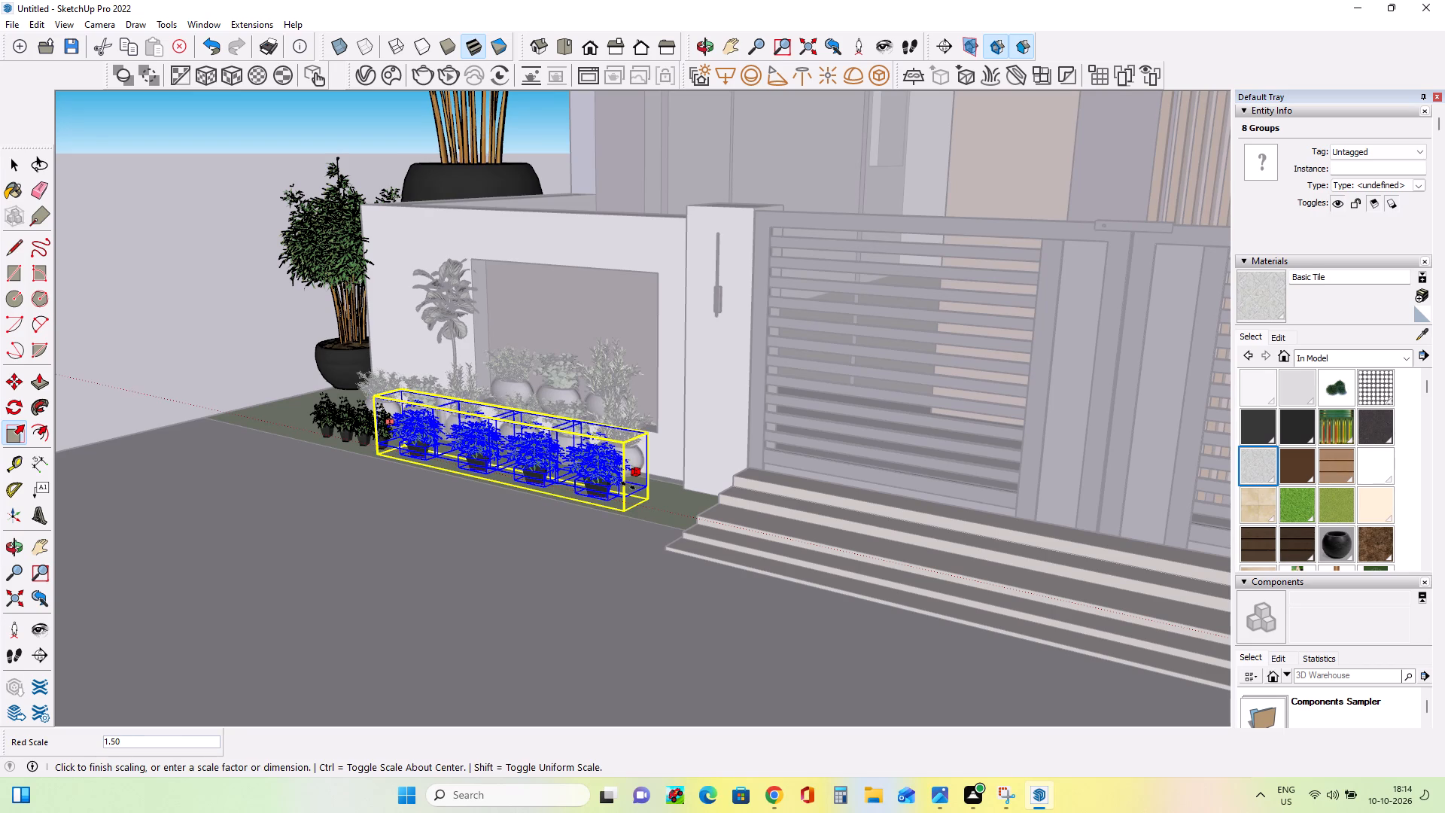
middle_click_drag(467, 544, 679, 560)
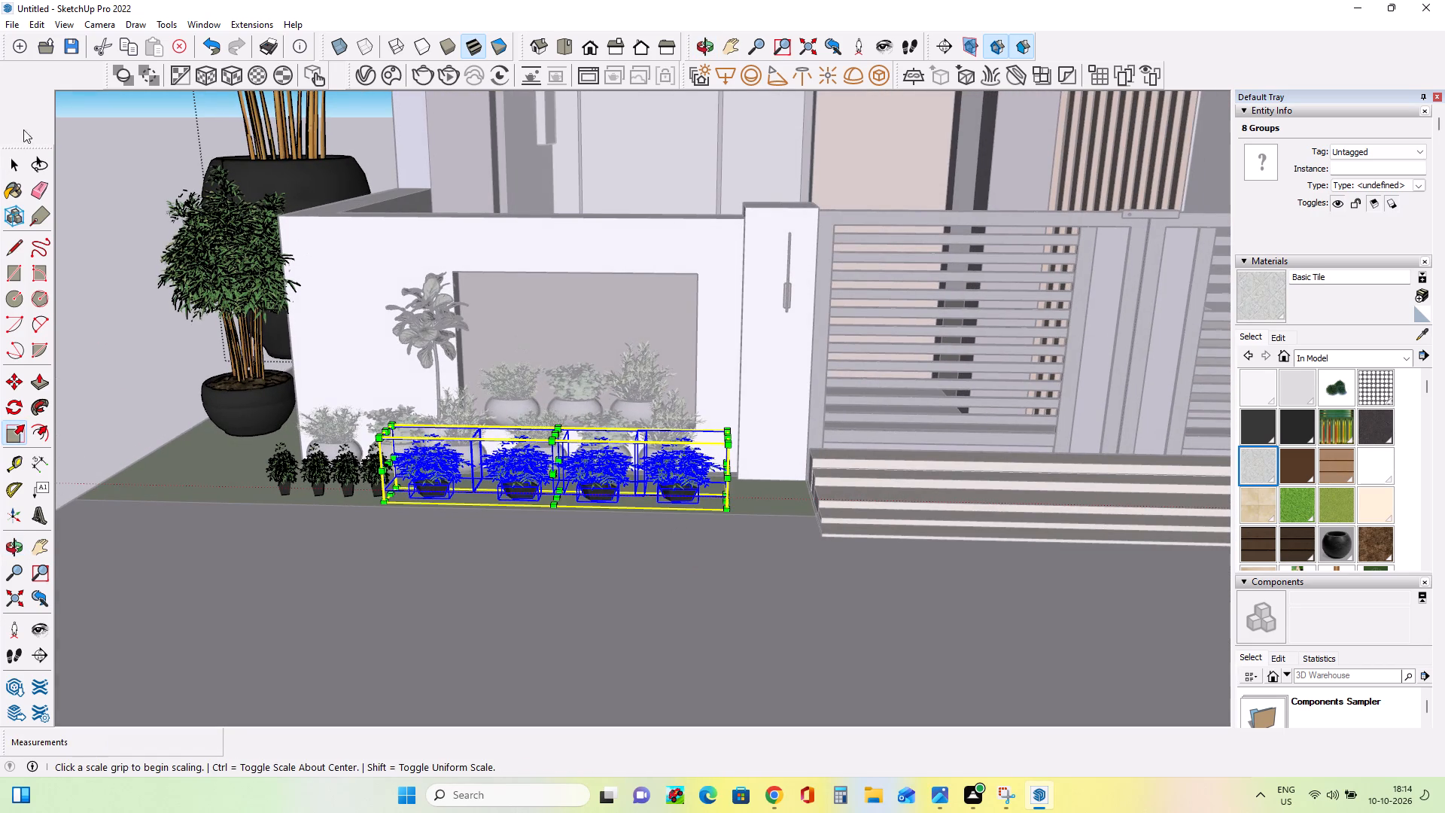
Deselect the stretched bamboos and leave the bamboo component.
left_click(11, 163)
left_click(174, 309)
middle_click_drag(291, 497, 328, 504)
scroll(480, 582, "down", 5)
left_click(496, 616)
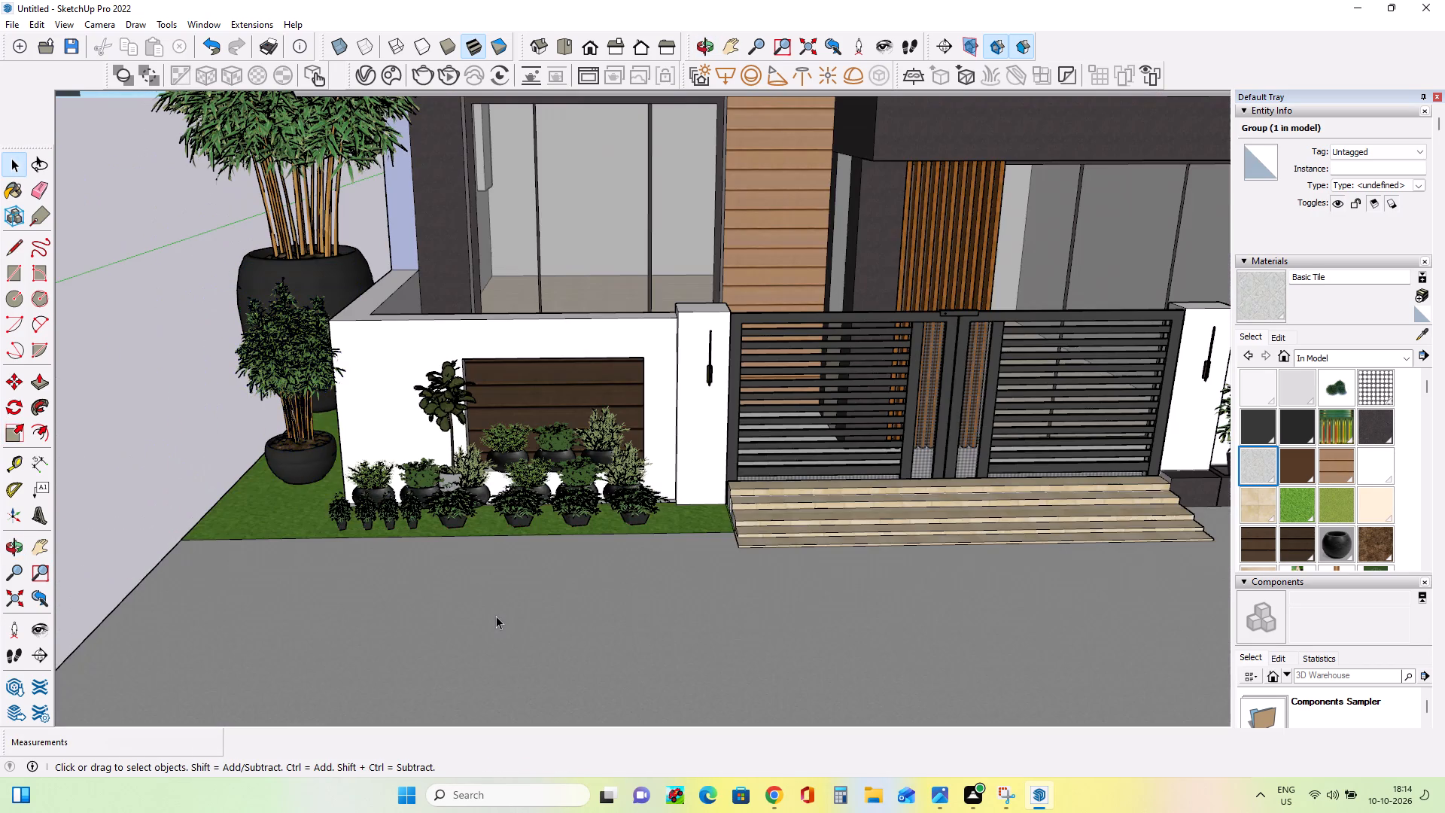
Examine the whole front elevation with its wall and gate planting against the reference image.
scroll(489, 611, "down", 5)
middle_click_drag(513, 629, 513, 618)
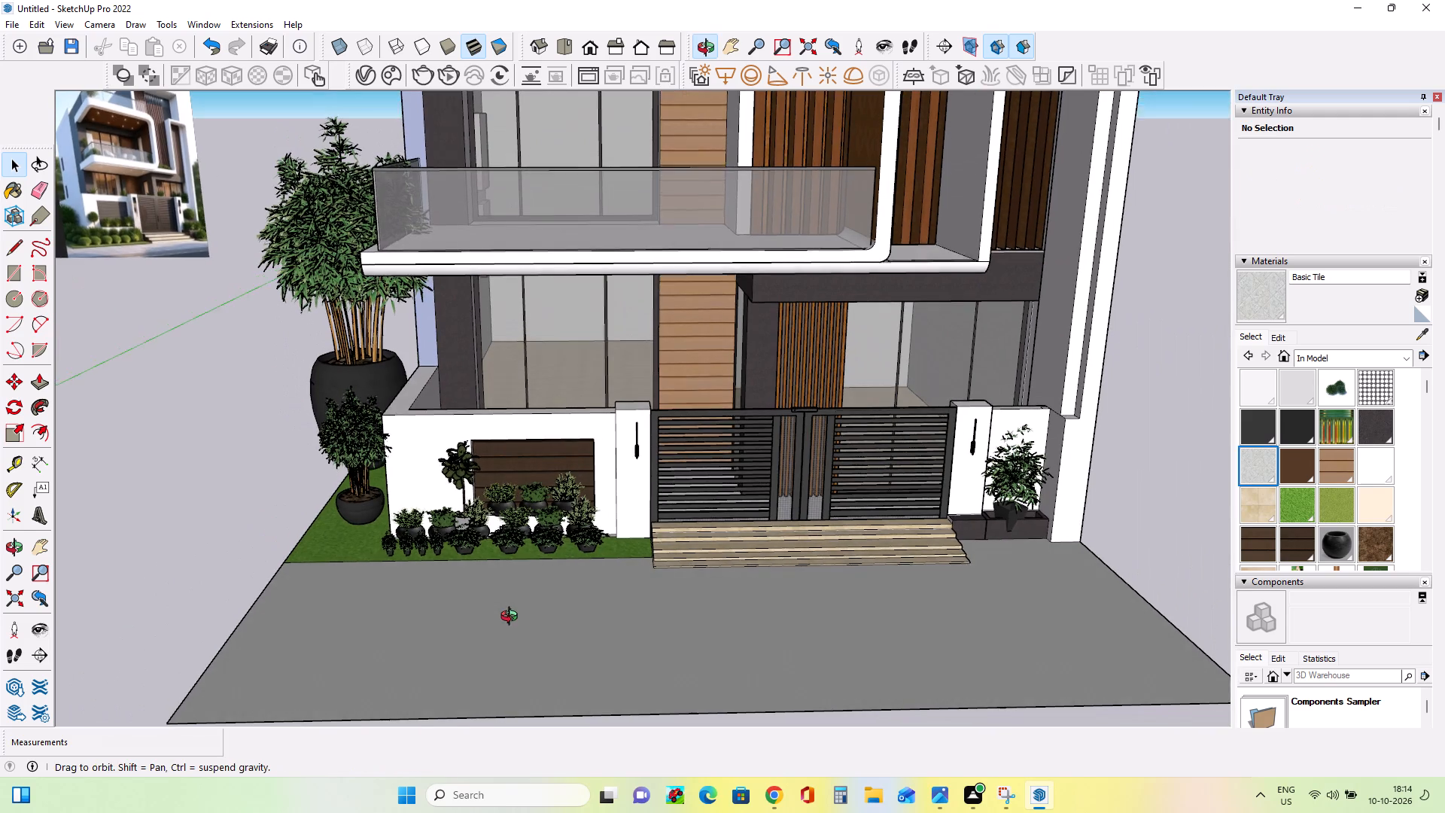
middle_click_drag(513, 618, 520, 583)
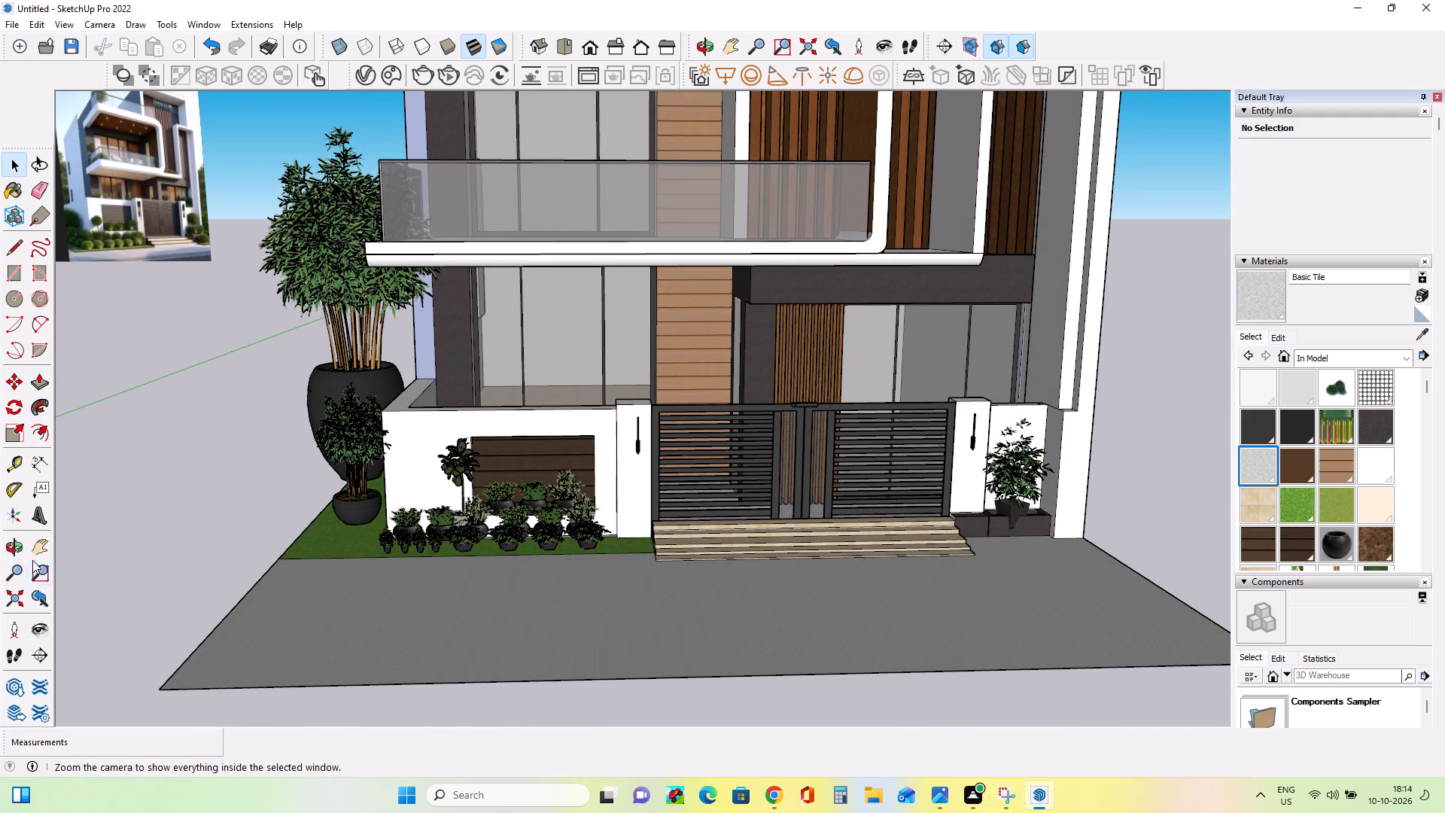
left_click(38, 558)
left_click_drag(260, 481, 254, 602)
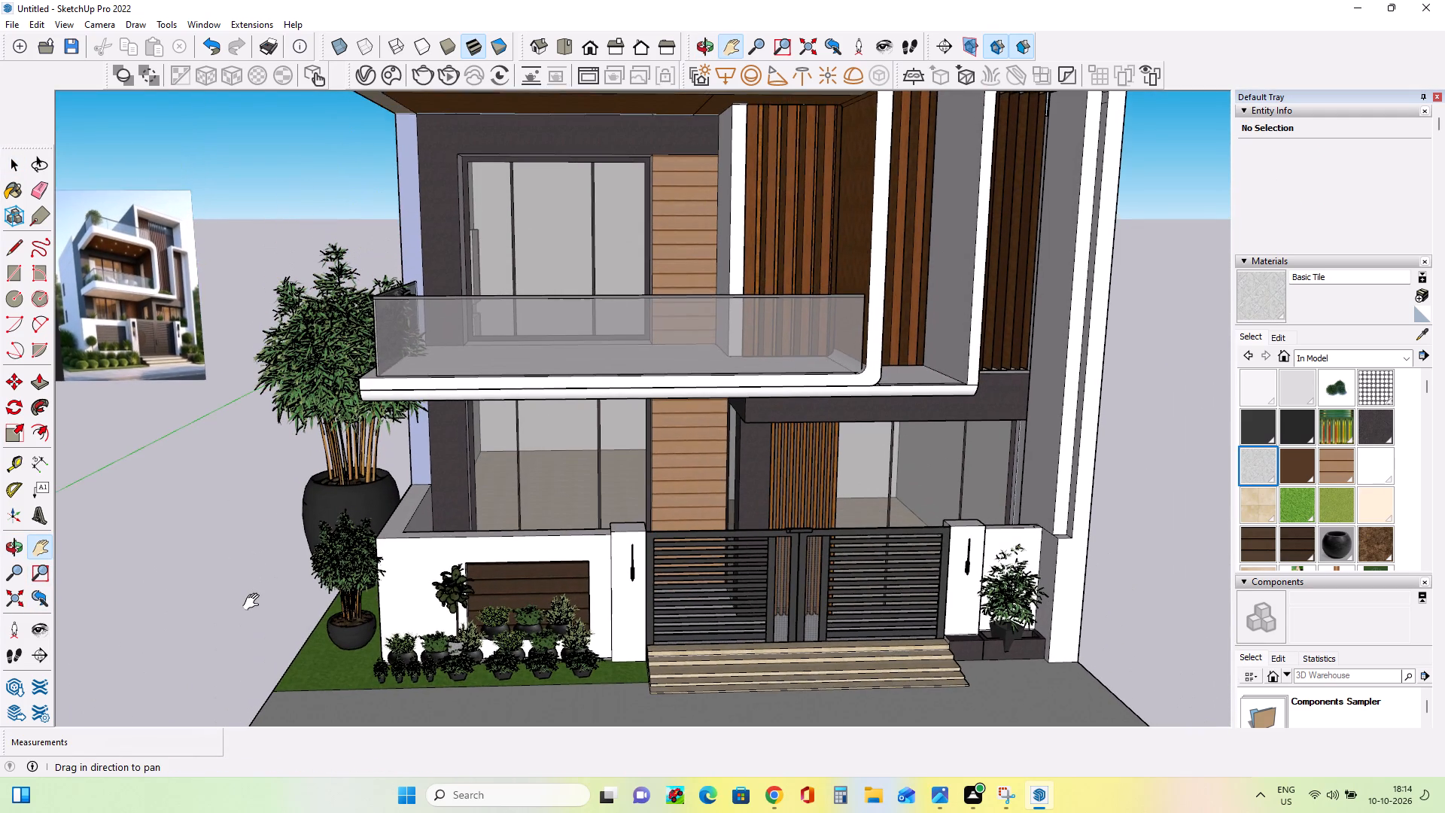
scroll(254, 602, "down", 2)
scroll(442, 662, "down", 2)
middle_click_drag(442, 662, 458, 595)
scroll(458, 595, "up", 1)
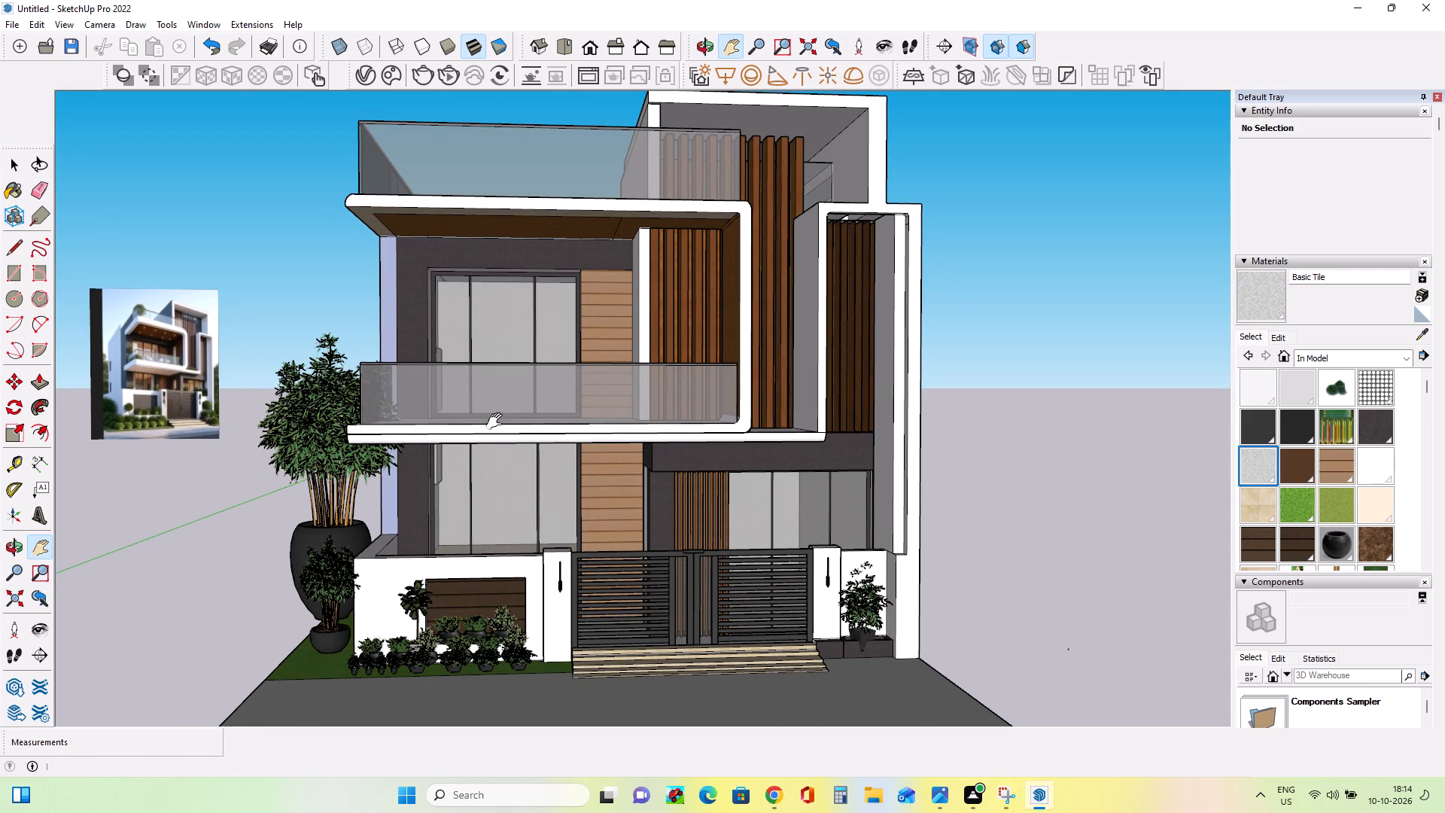
left_click_drag(534, 408, 537, 424)
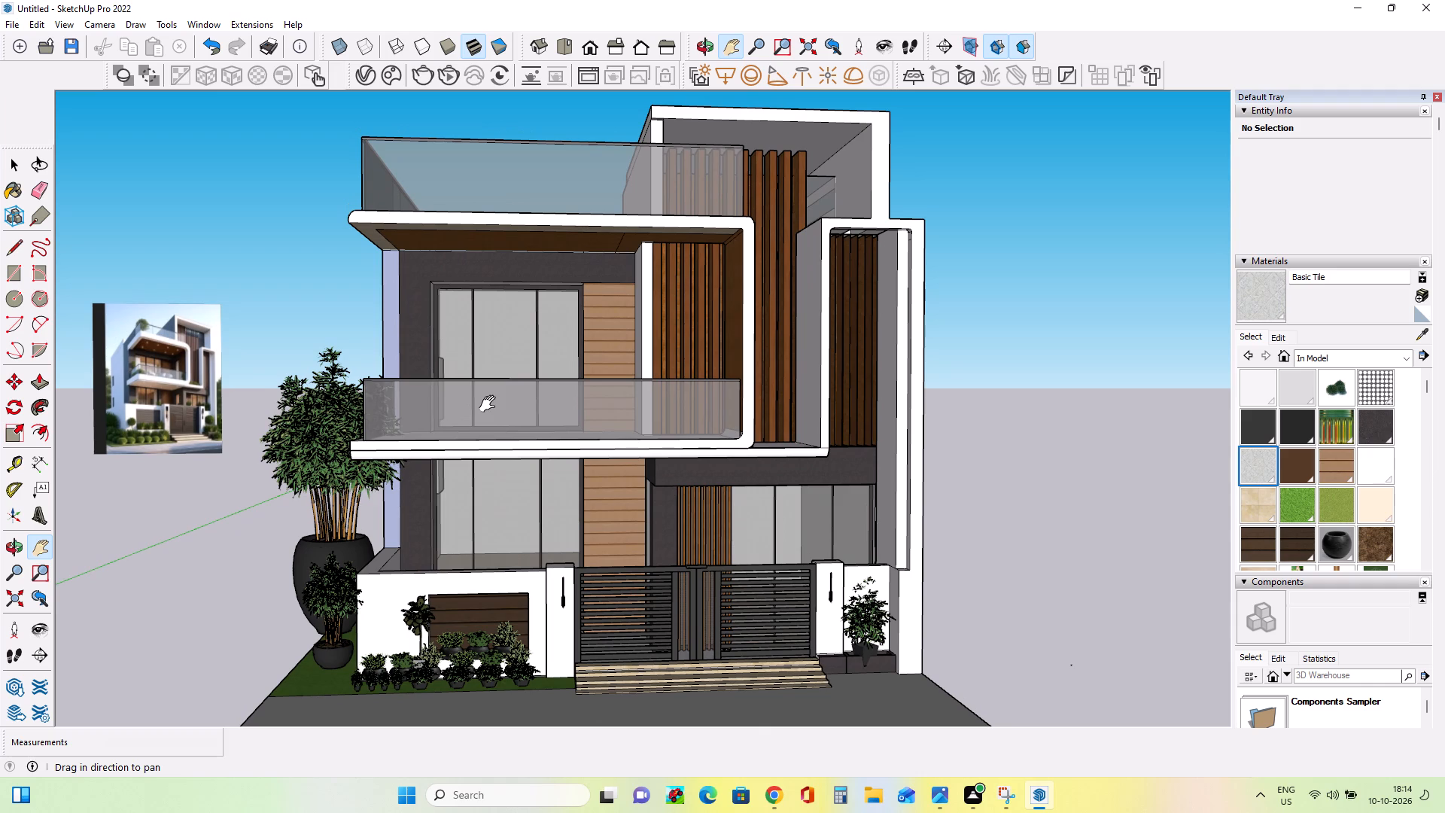
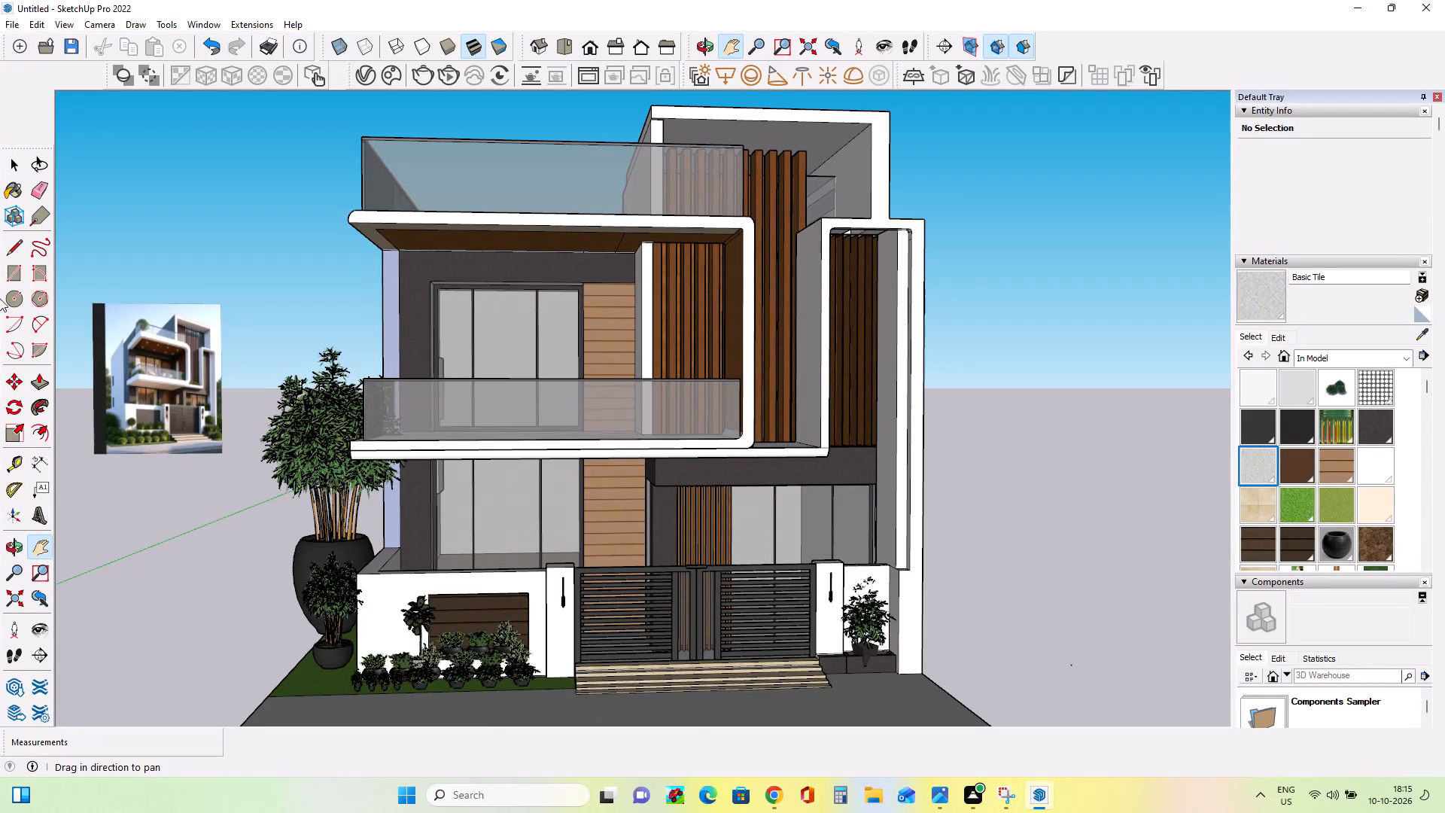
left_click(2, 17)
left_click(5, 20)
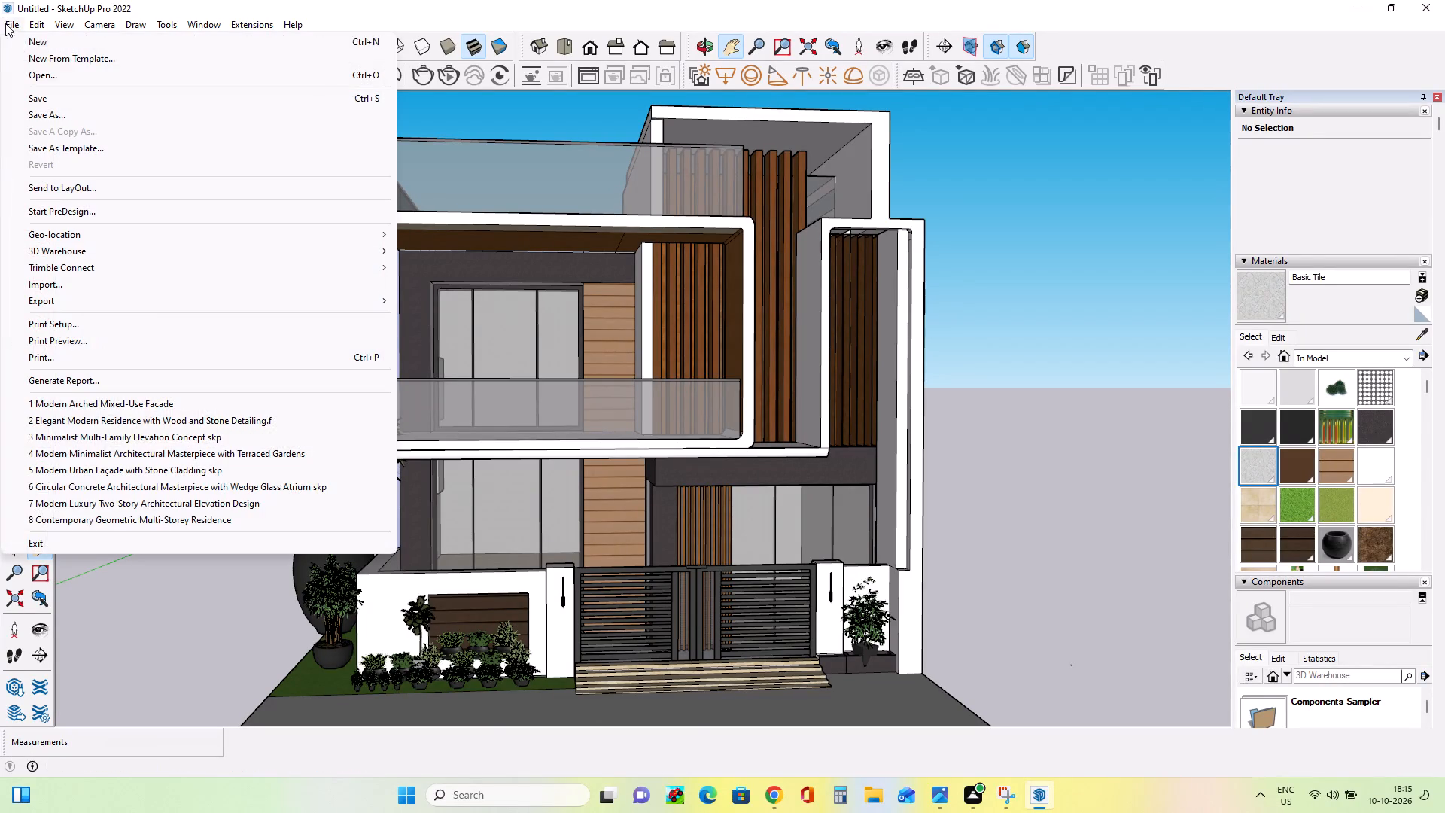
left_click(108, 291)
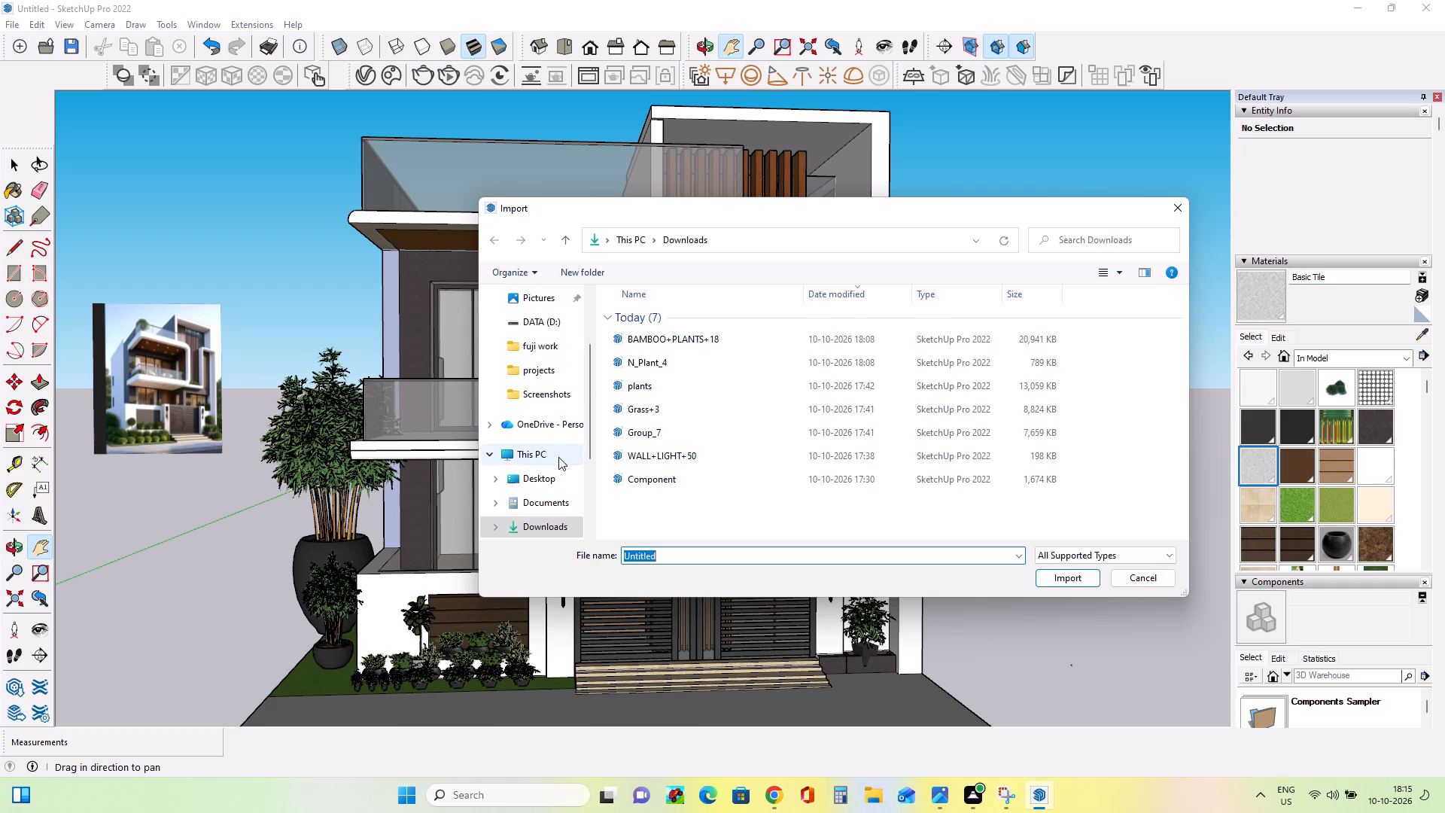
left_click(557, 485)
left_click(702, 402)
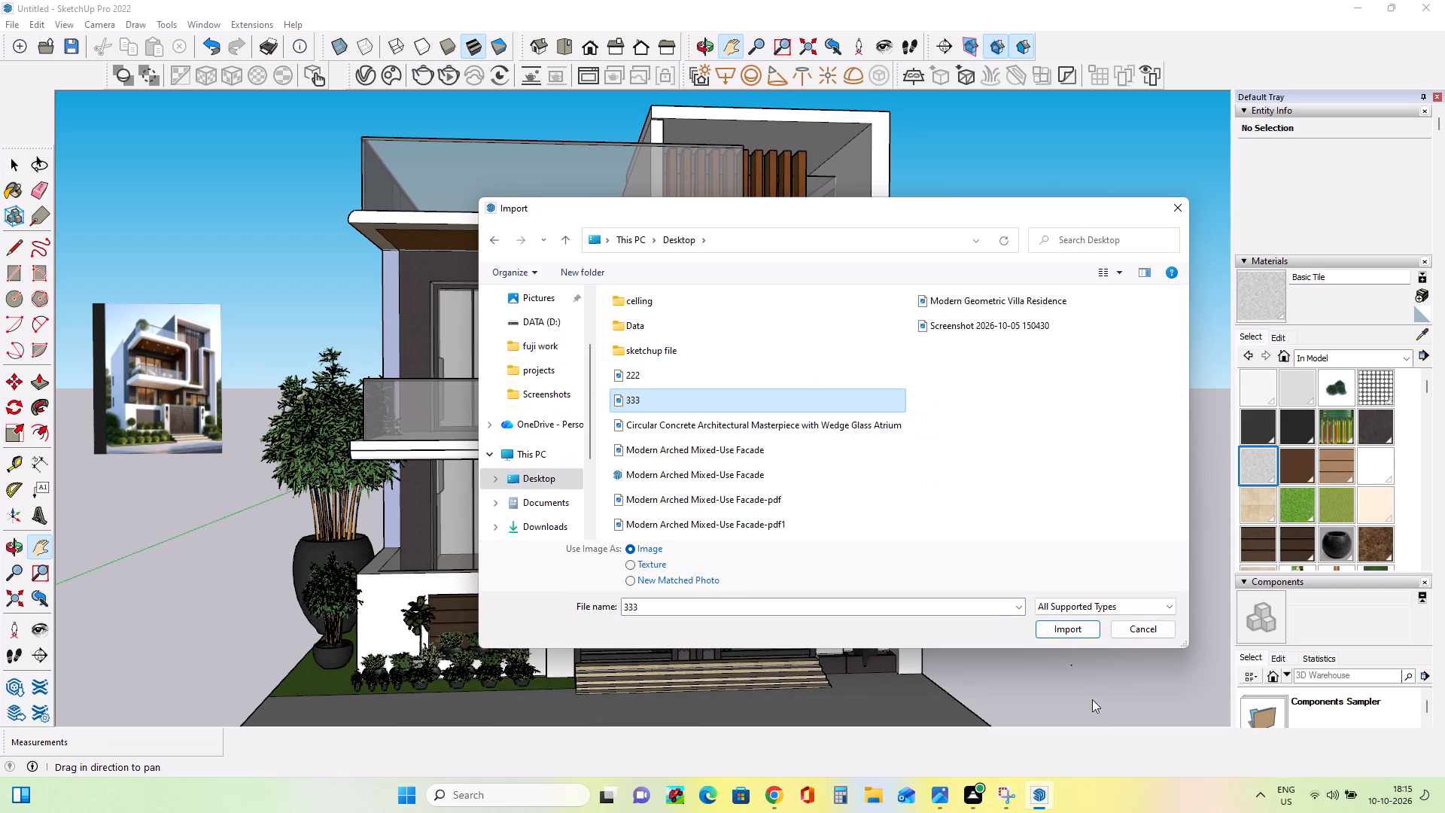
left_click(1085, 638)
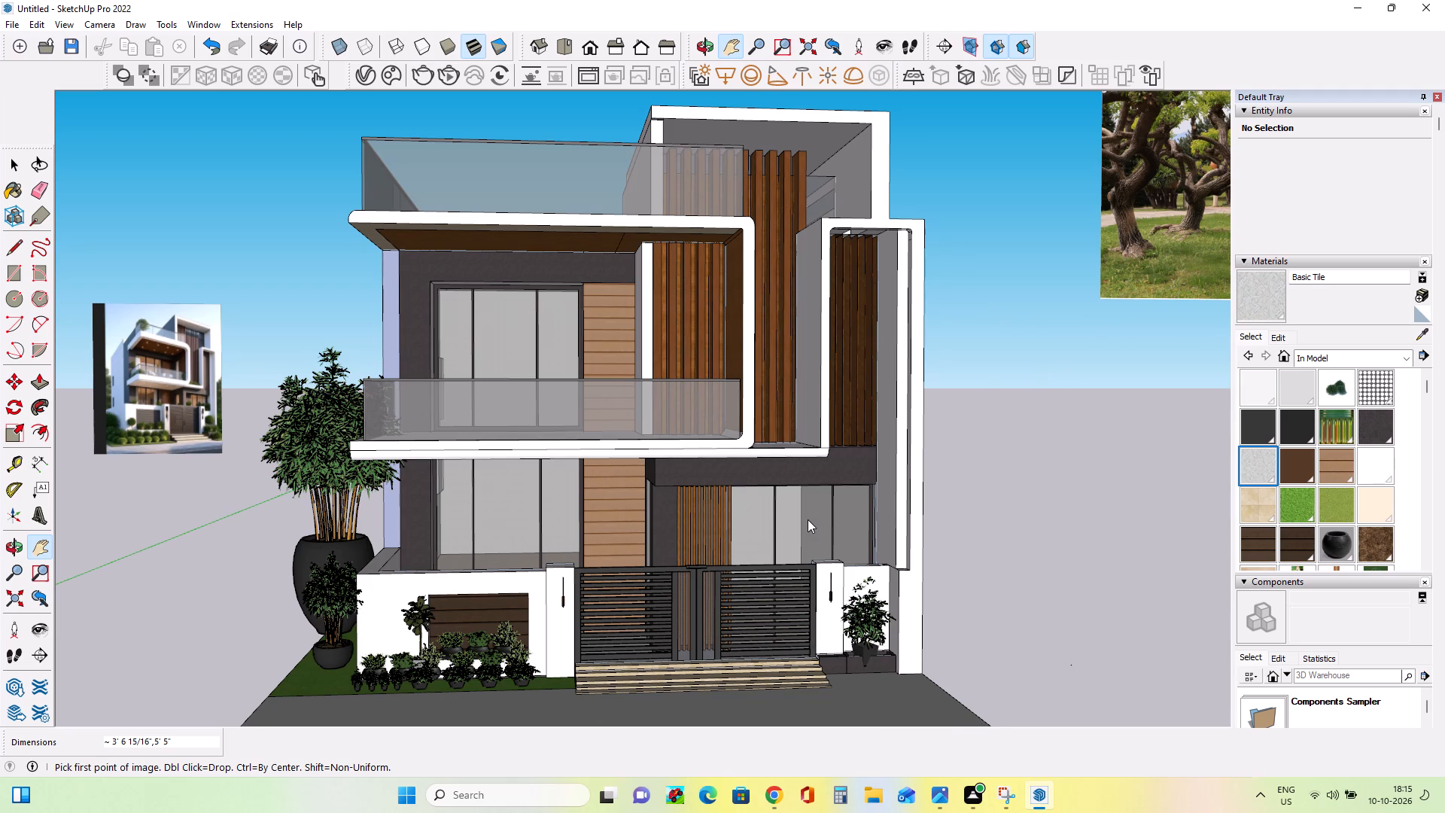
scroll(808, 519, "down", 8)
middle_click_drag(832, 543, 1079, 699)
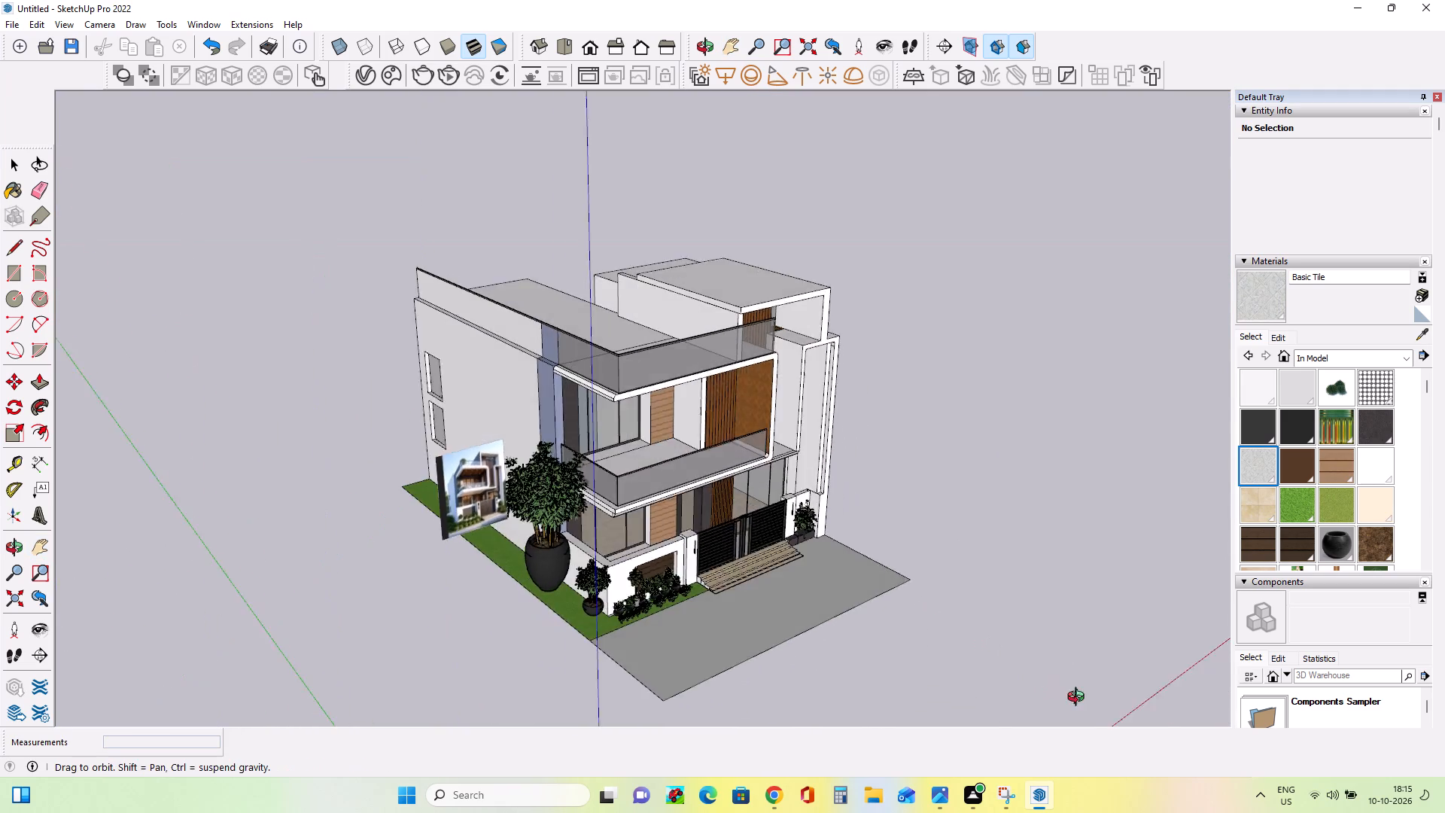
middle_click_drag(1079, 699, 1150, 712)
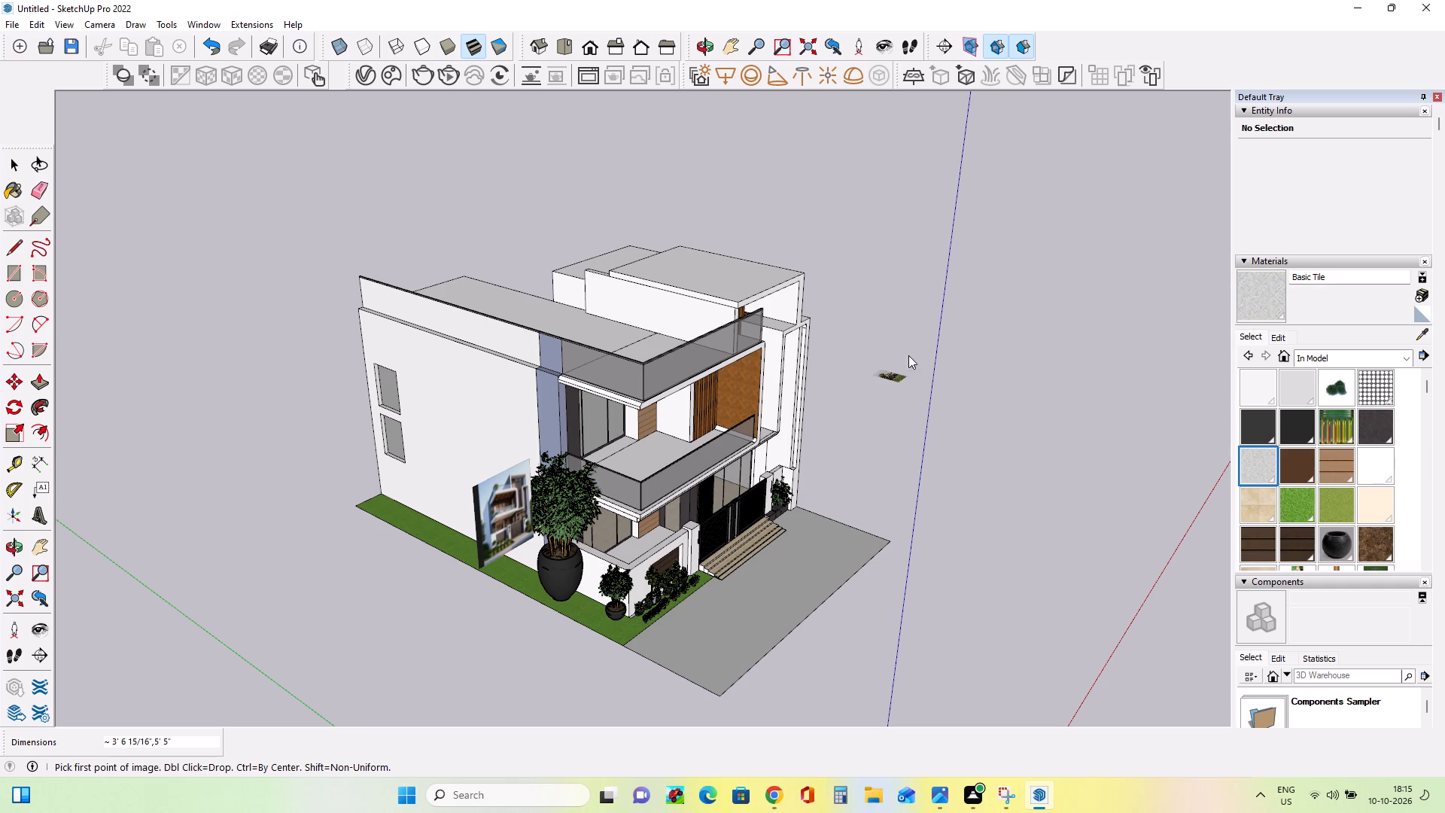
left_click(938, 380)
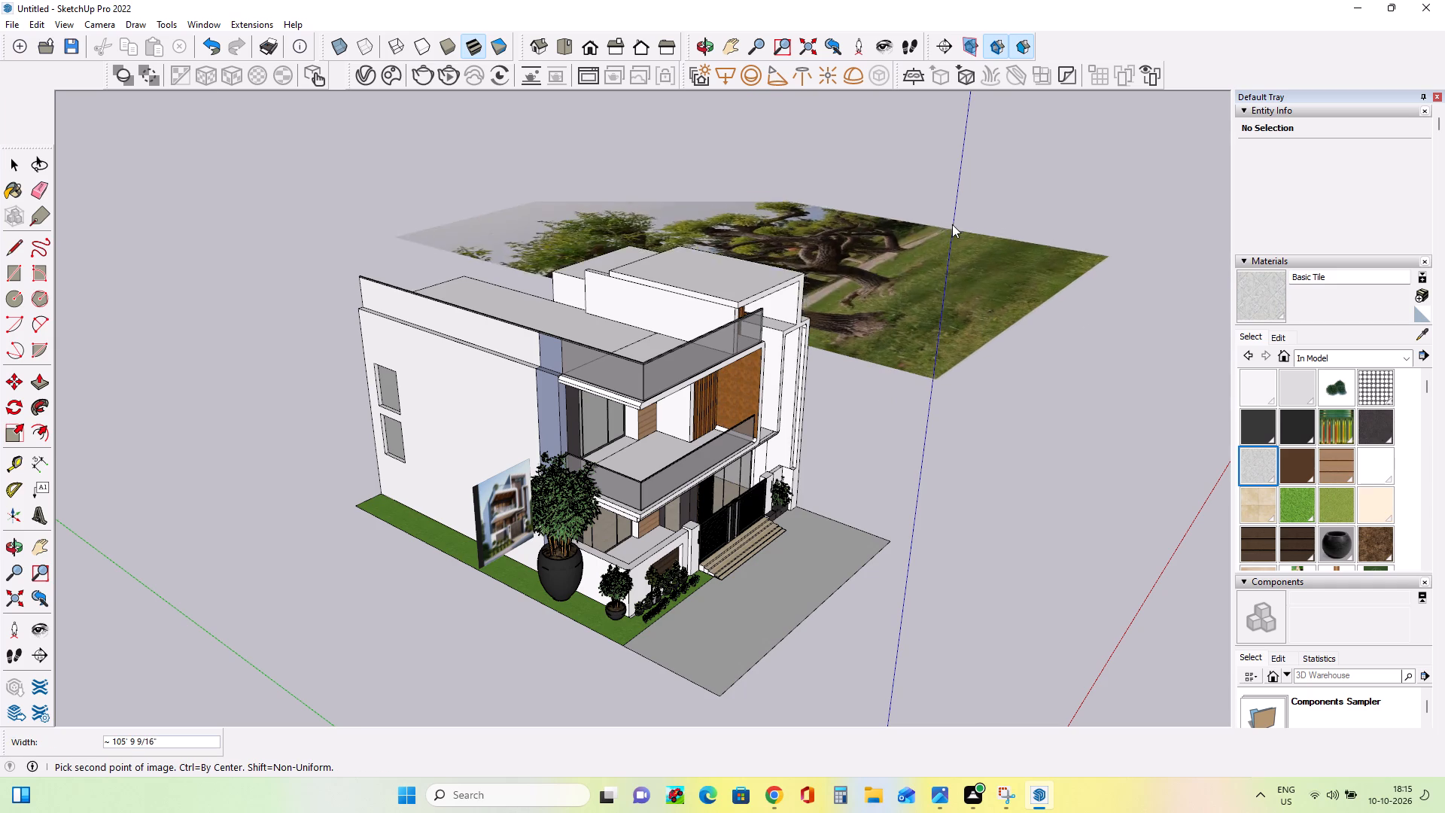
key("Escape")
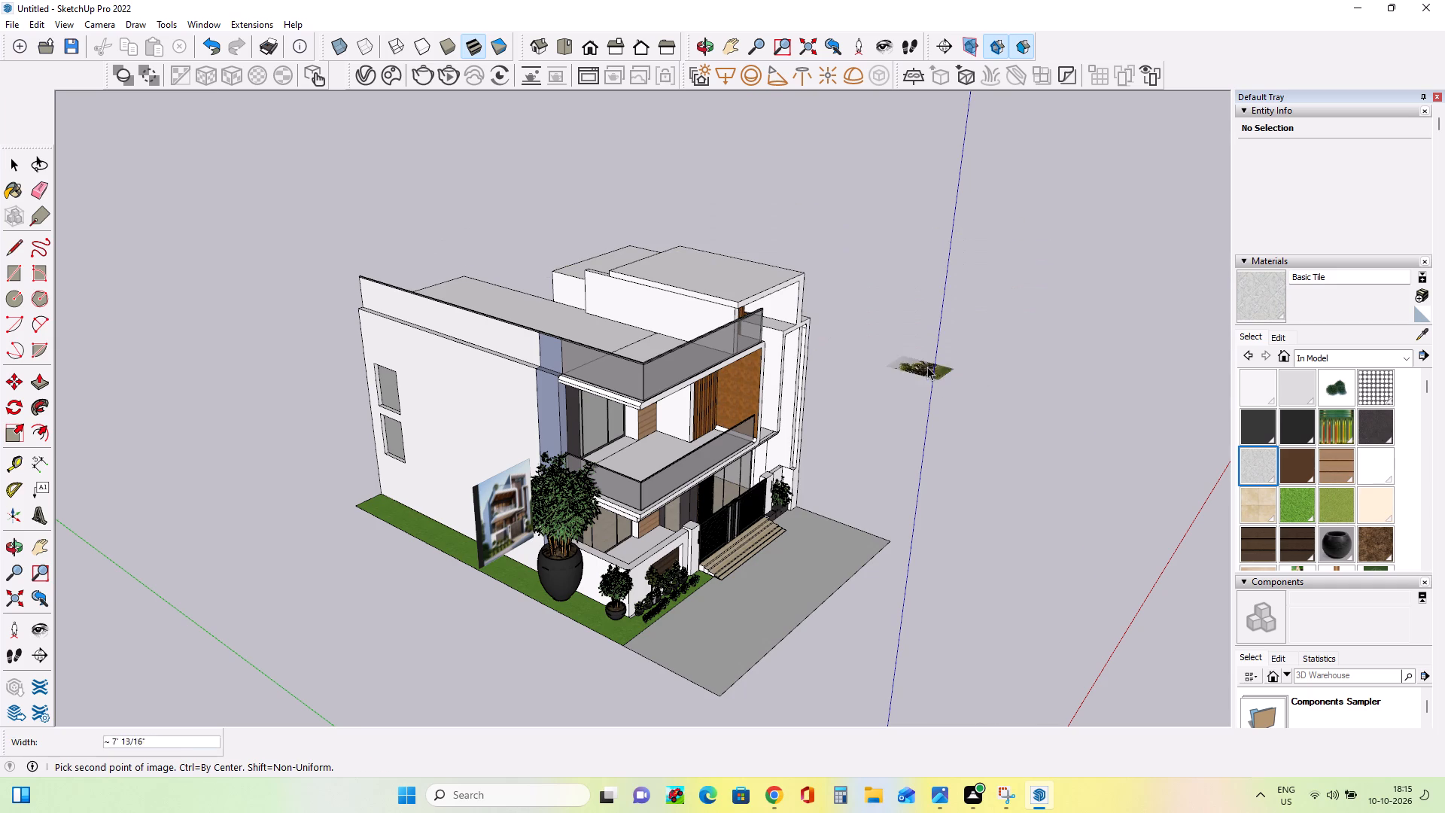
Import the picture 333 from the Desktop as an image and place it upright on the house's front facade.
left_click(11, 20)
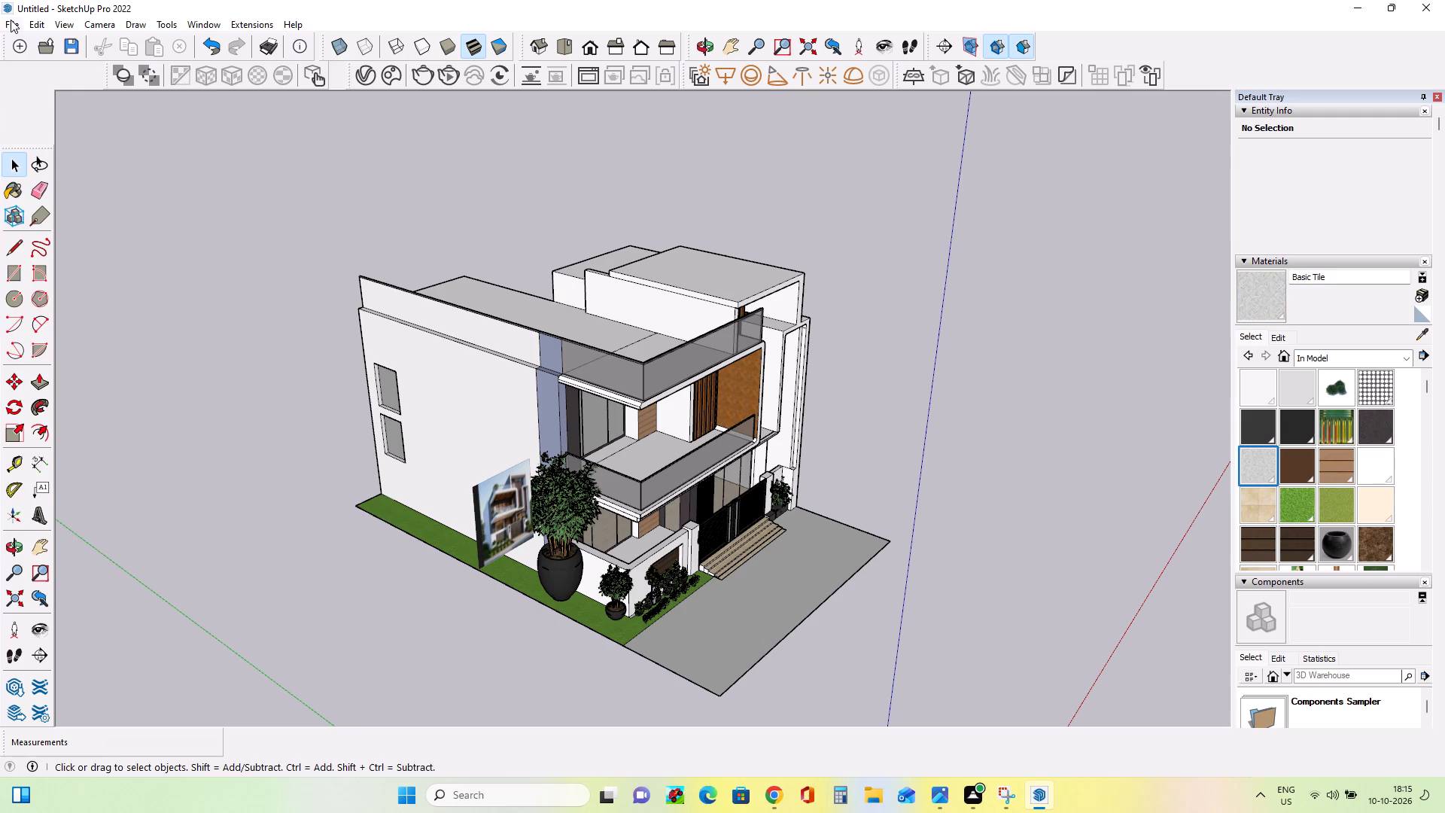
left_click(46, 281)
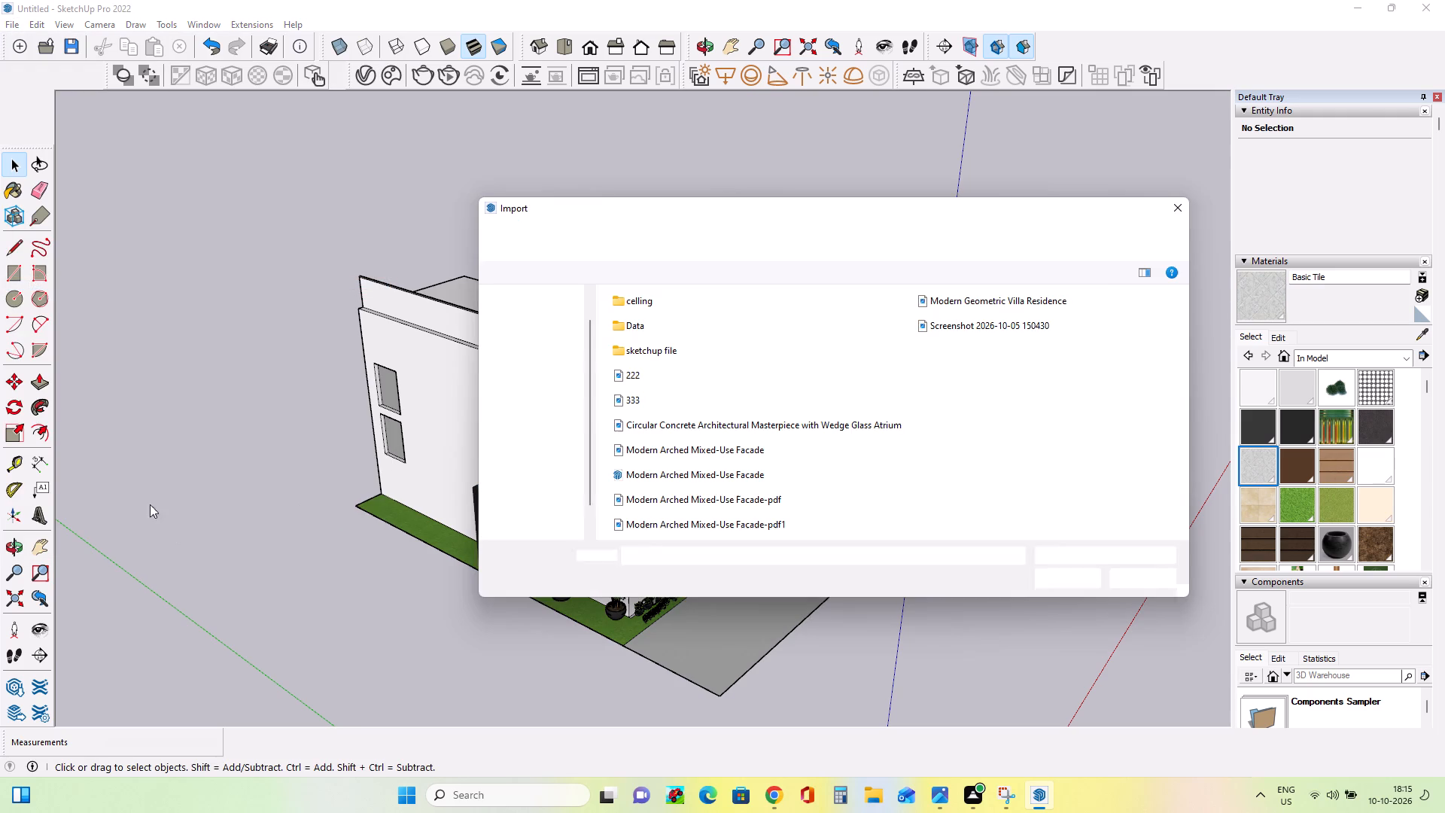
left_click(632, 406)
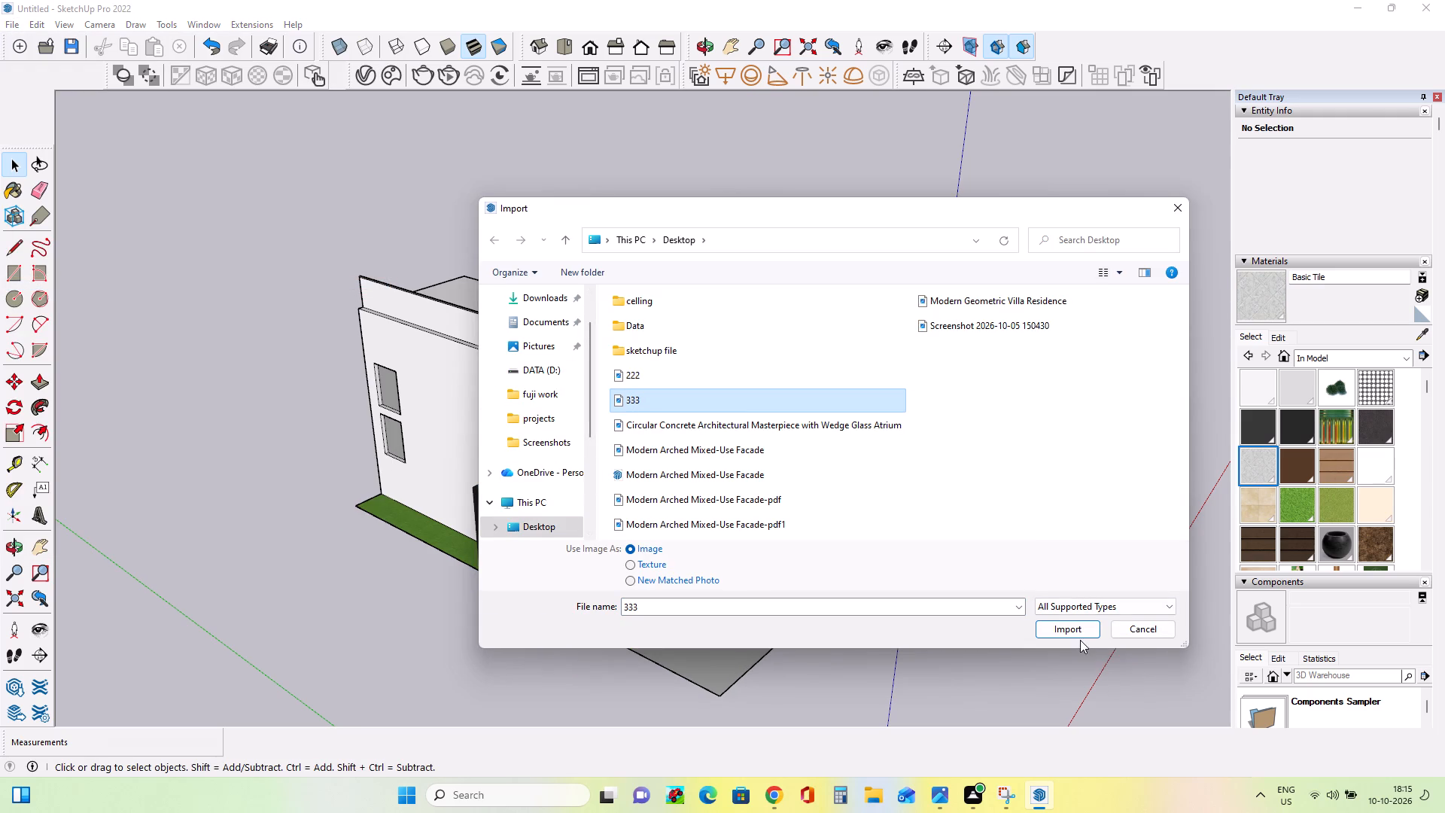
left_click(1080, 640)
left_click(1077, 627)
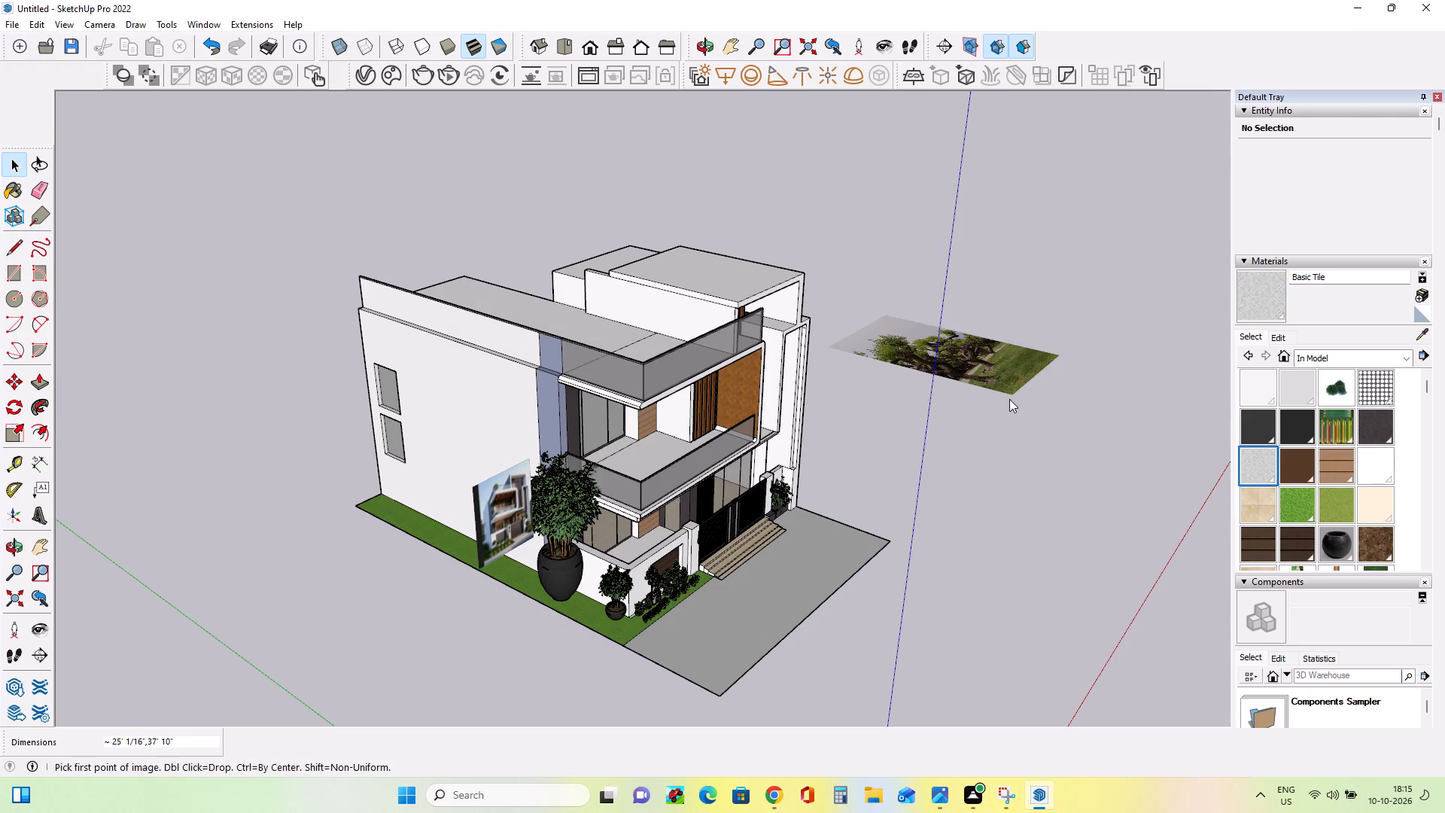
middle_click_drag(763, 583, 433, 452)
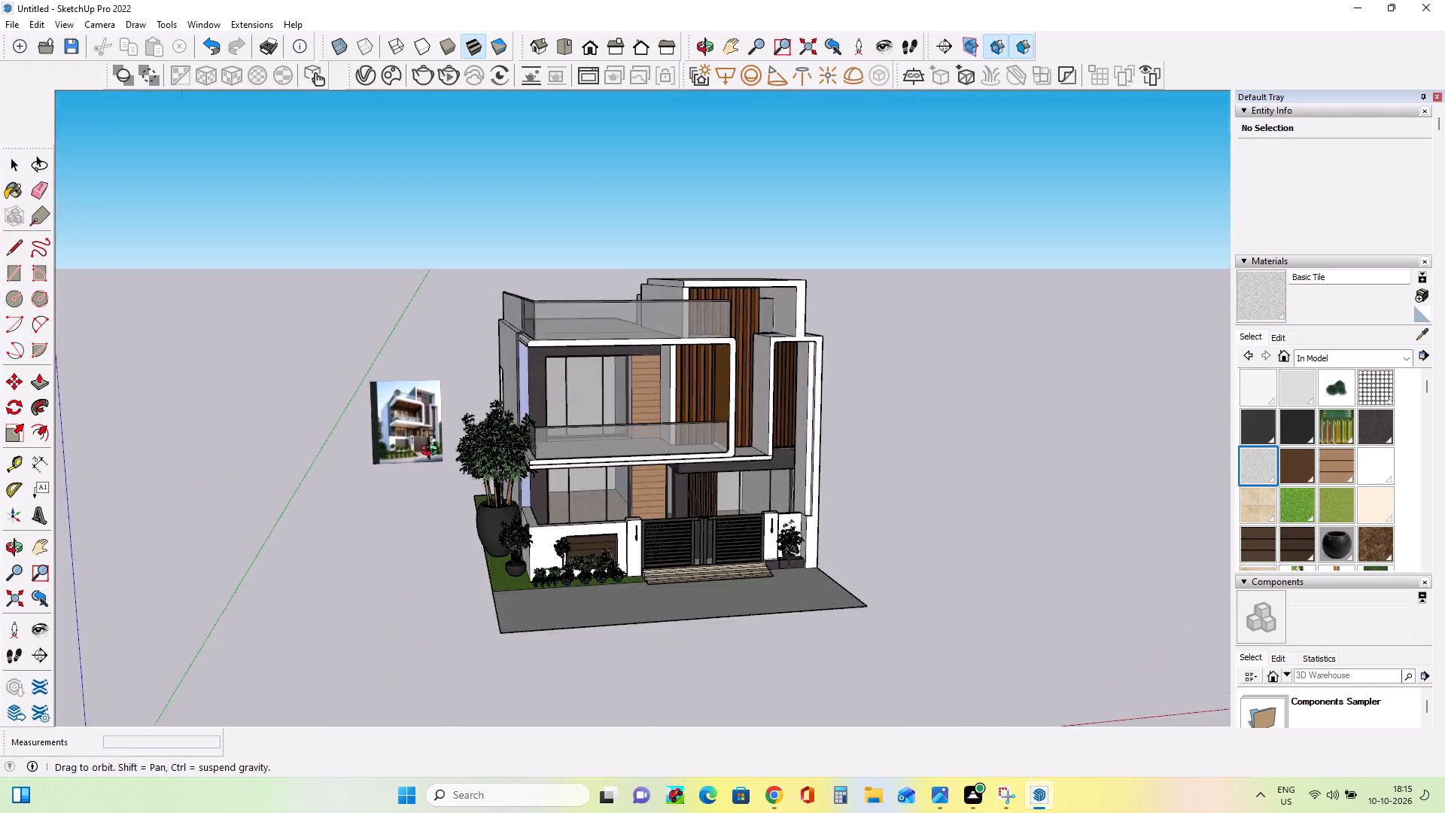
middle_click_drag(433, 452, 421, 449)
middle_click_drag(841, 467, 862, 571)
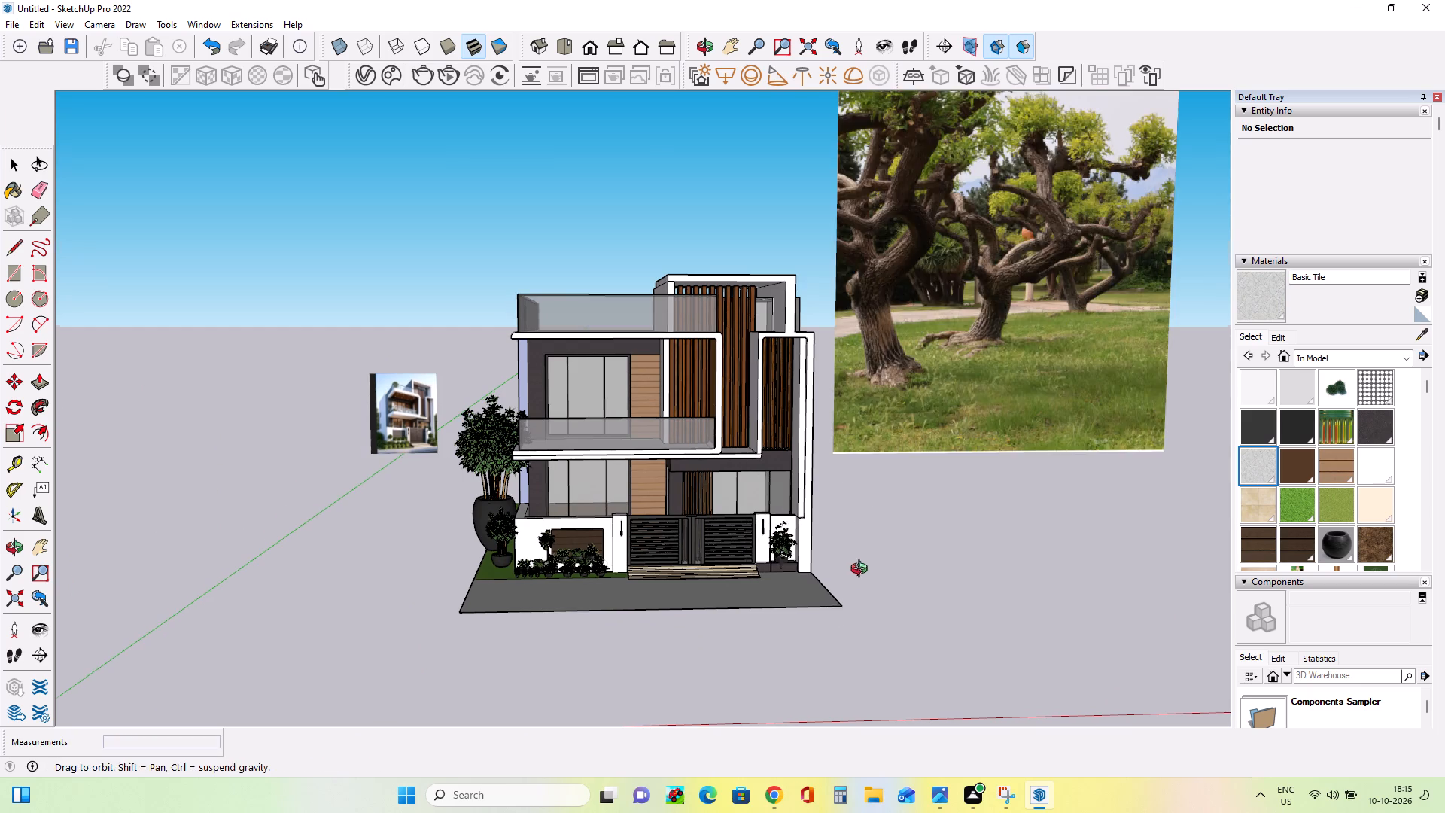
middle_click_drag(862, 571, 865, 584)
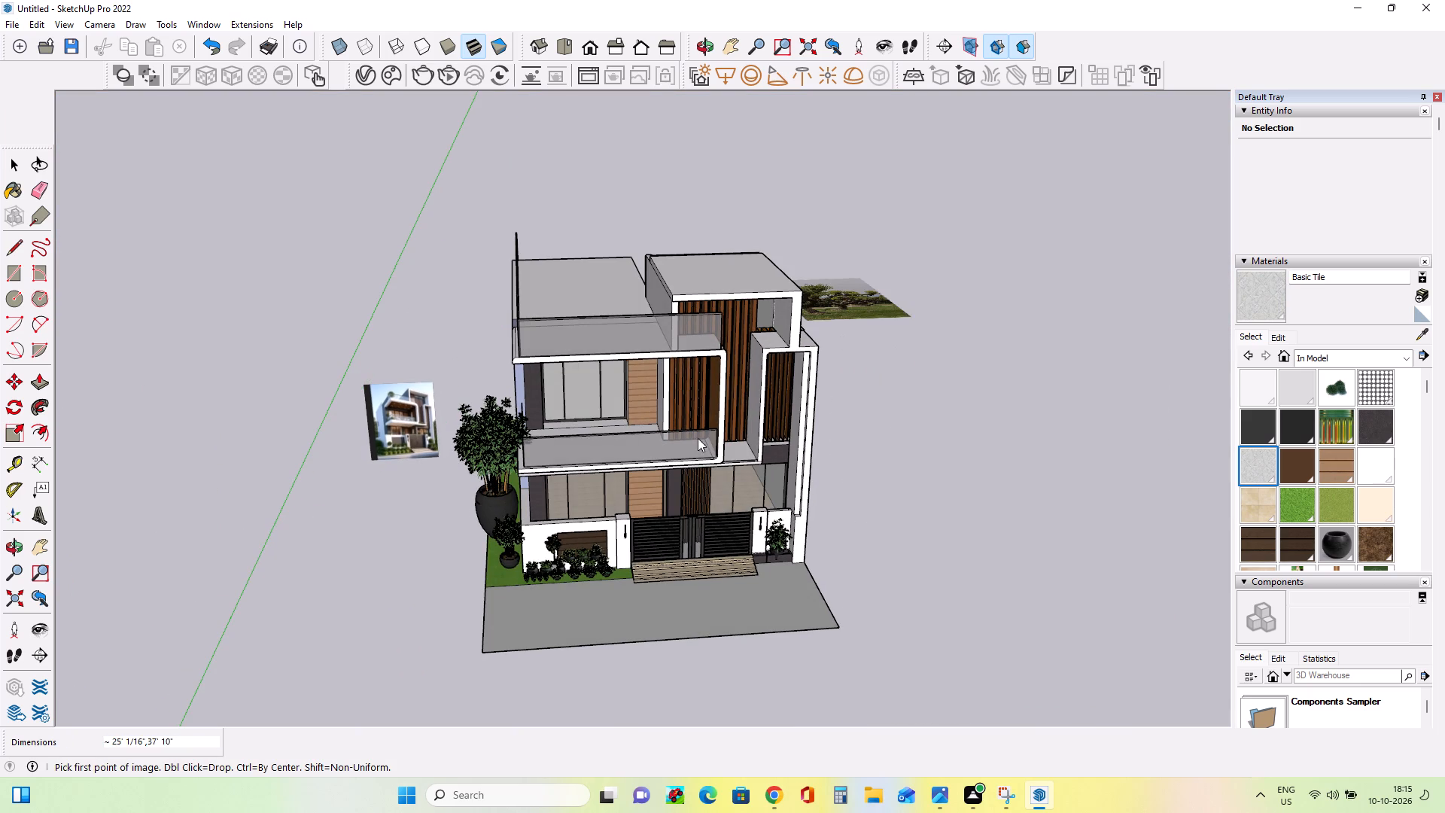
left_click(616, 464)
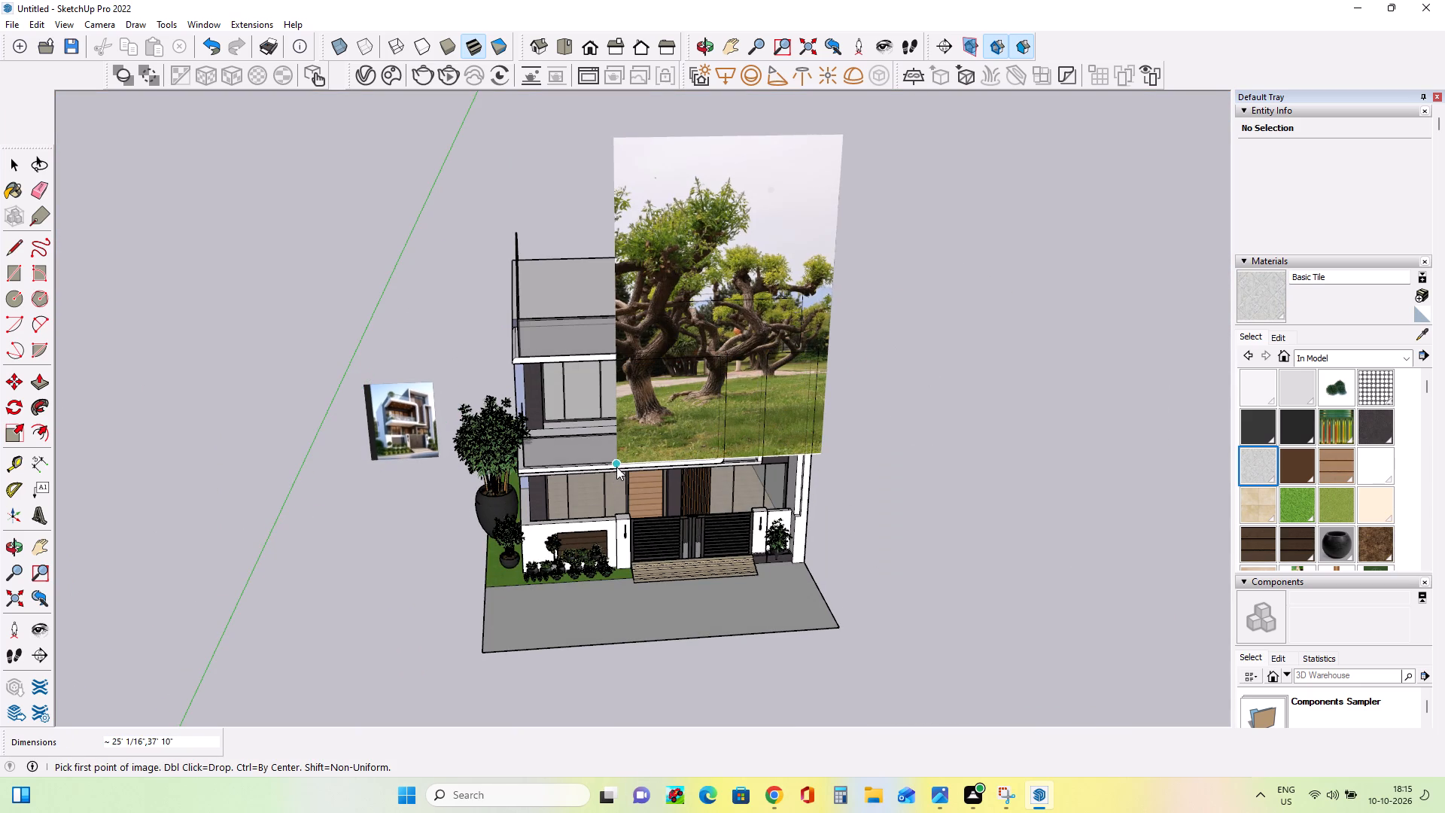
left_click(888, 462)
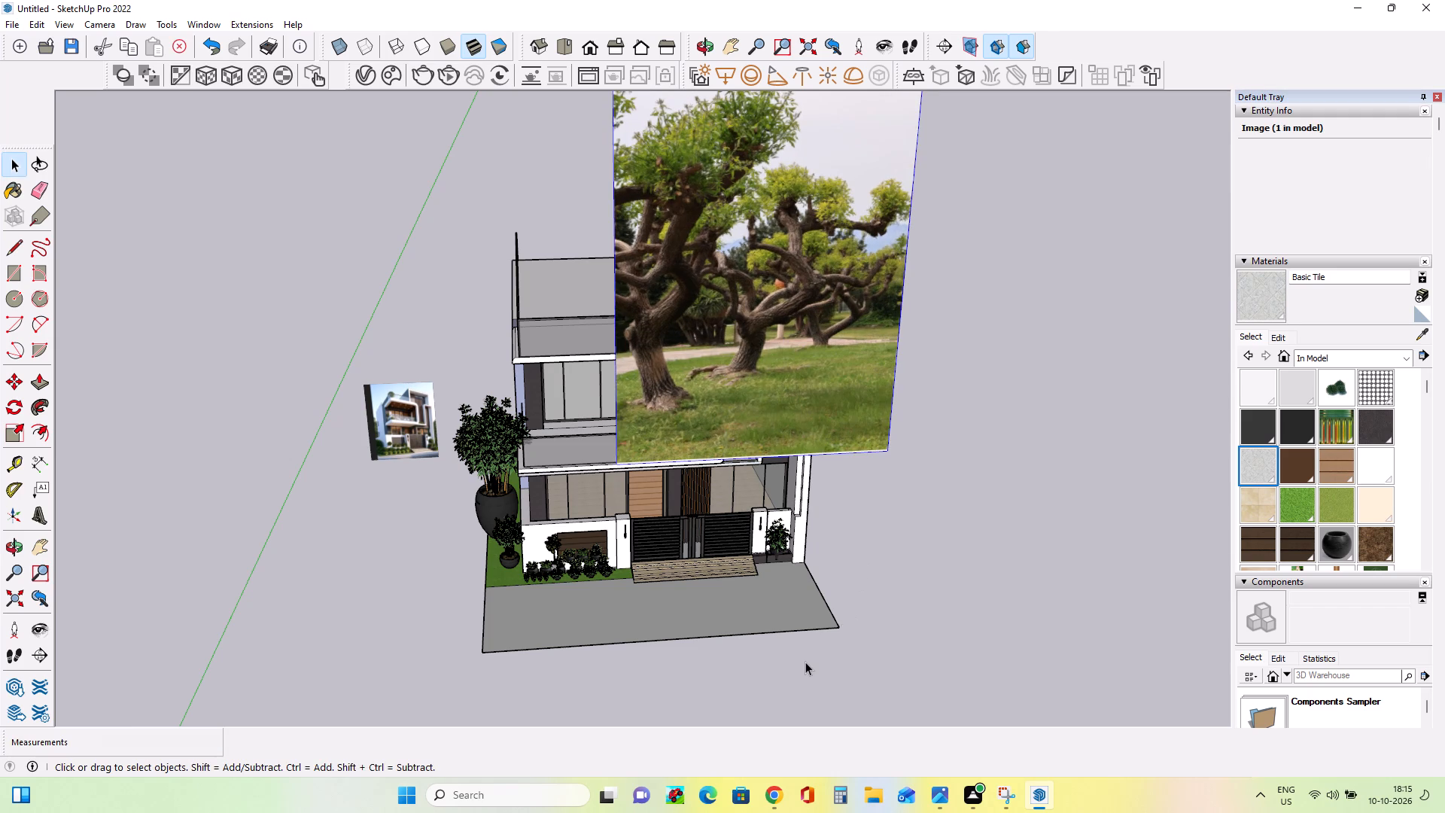
Move the tree image off the front facade toward the back of the house, about 625' in the first move.
scroll(805, 662, "down", 4)
scroll(805, 598, "down", 4)
middle_click_drag(721, 585, 1072, 585)
middle_click_drag(1016, 606, 1249, 642)
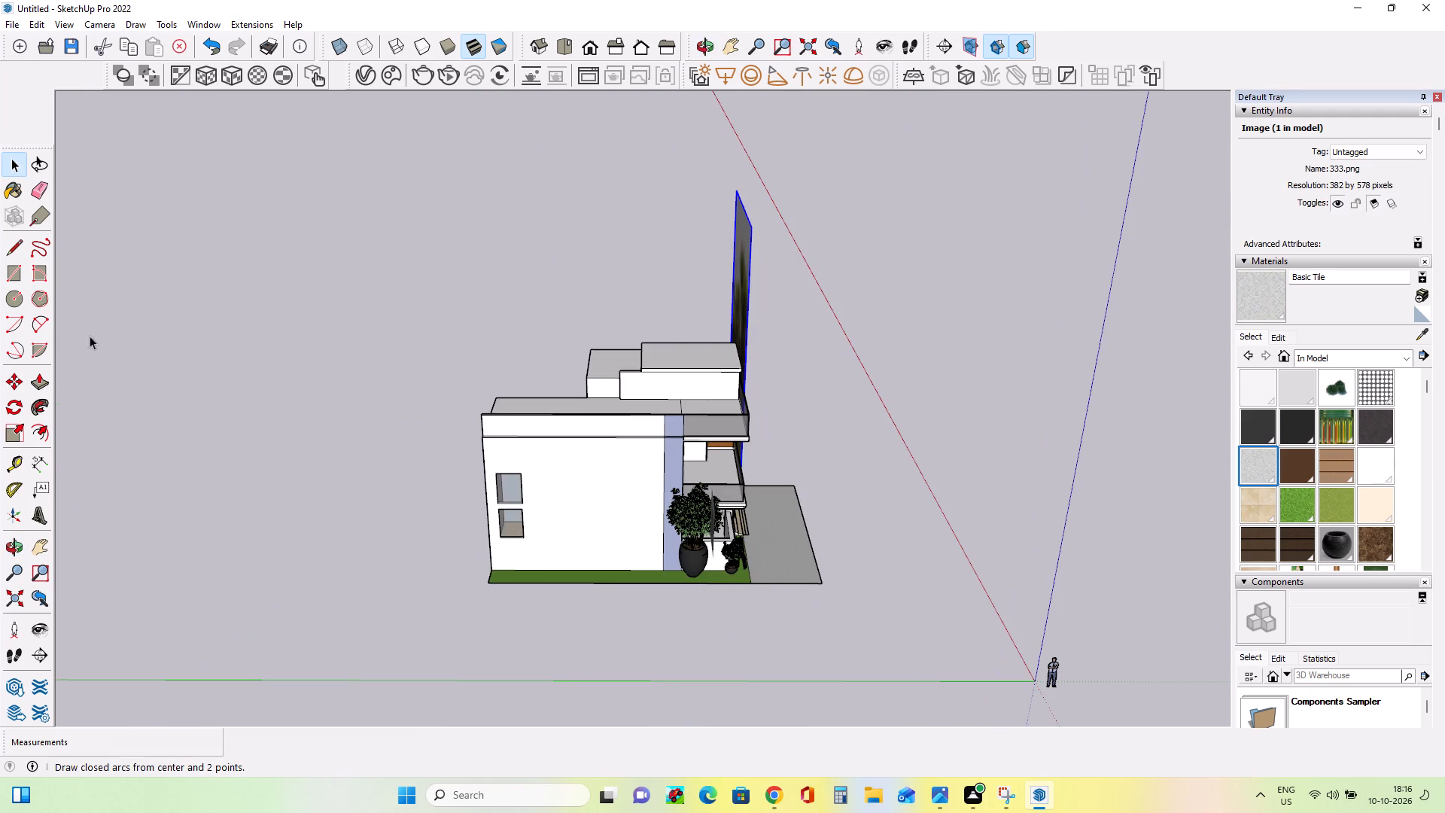
left_click(11, 386)
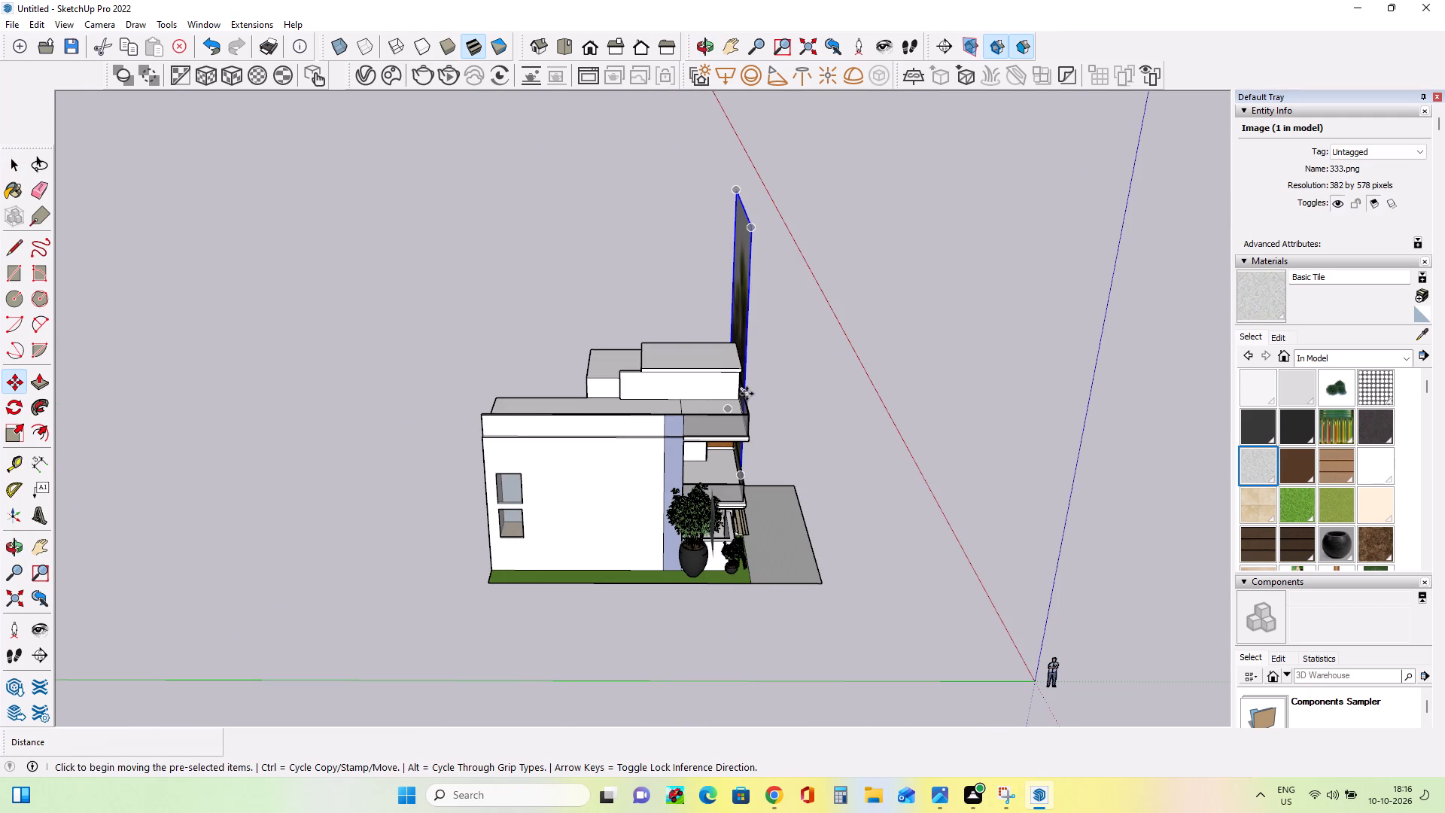
left_click(747, 394)
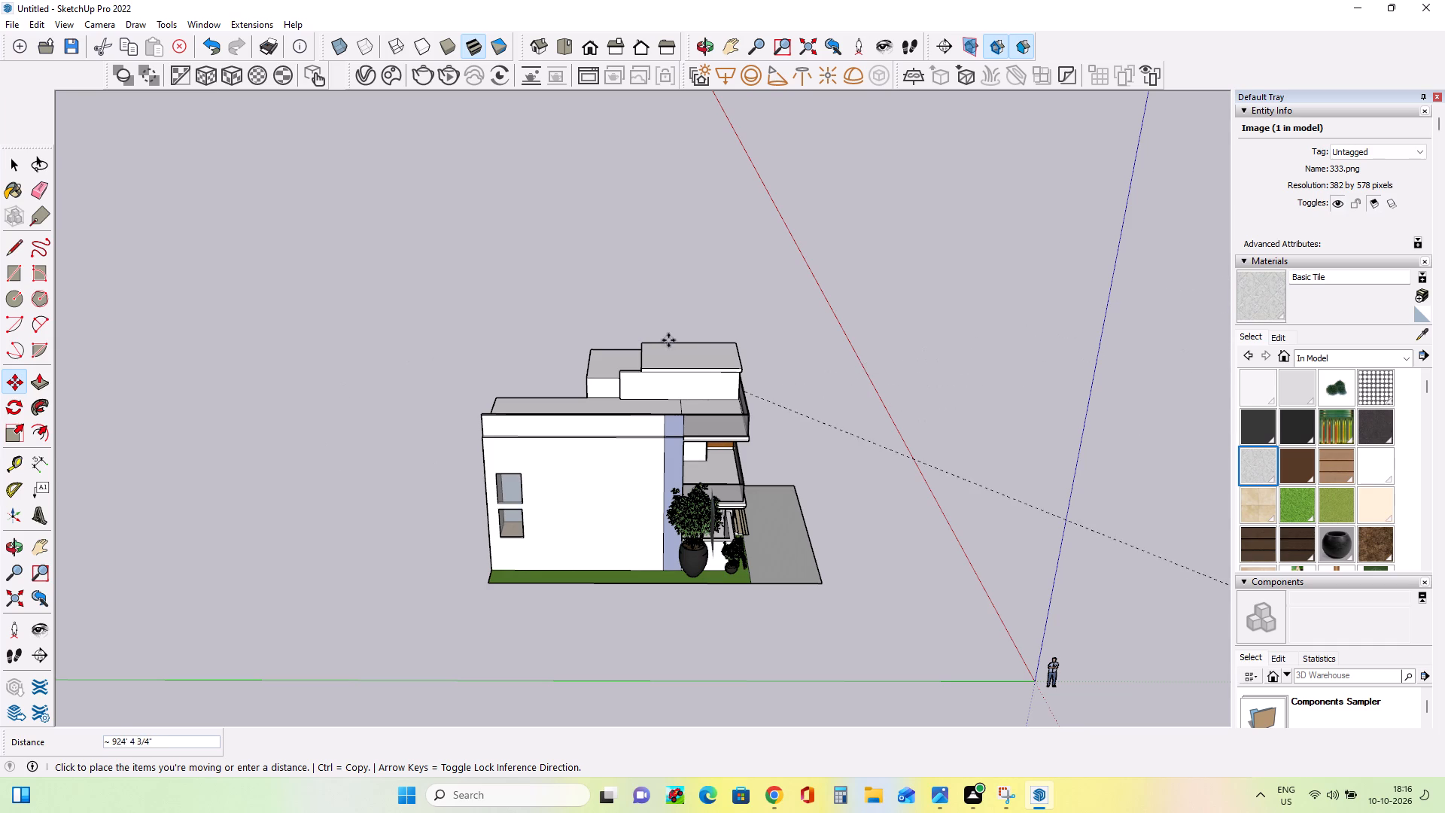
left_click(670, 273)
scroll(671, 297, "up", 7)
left_click(671, 299)
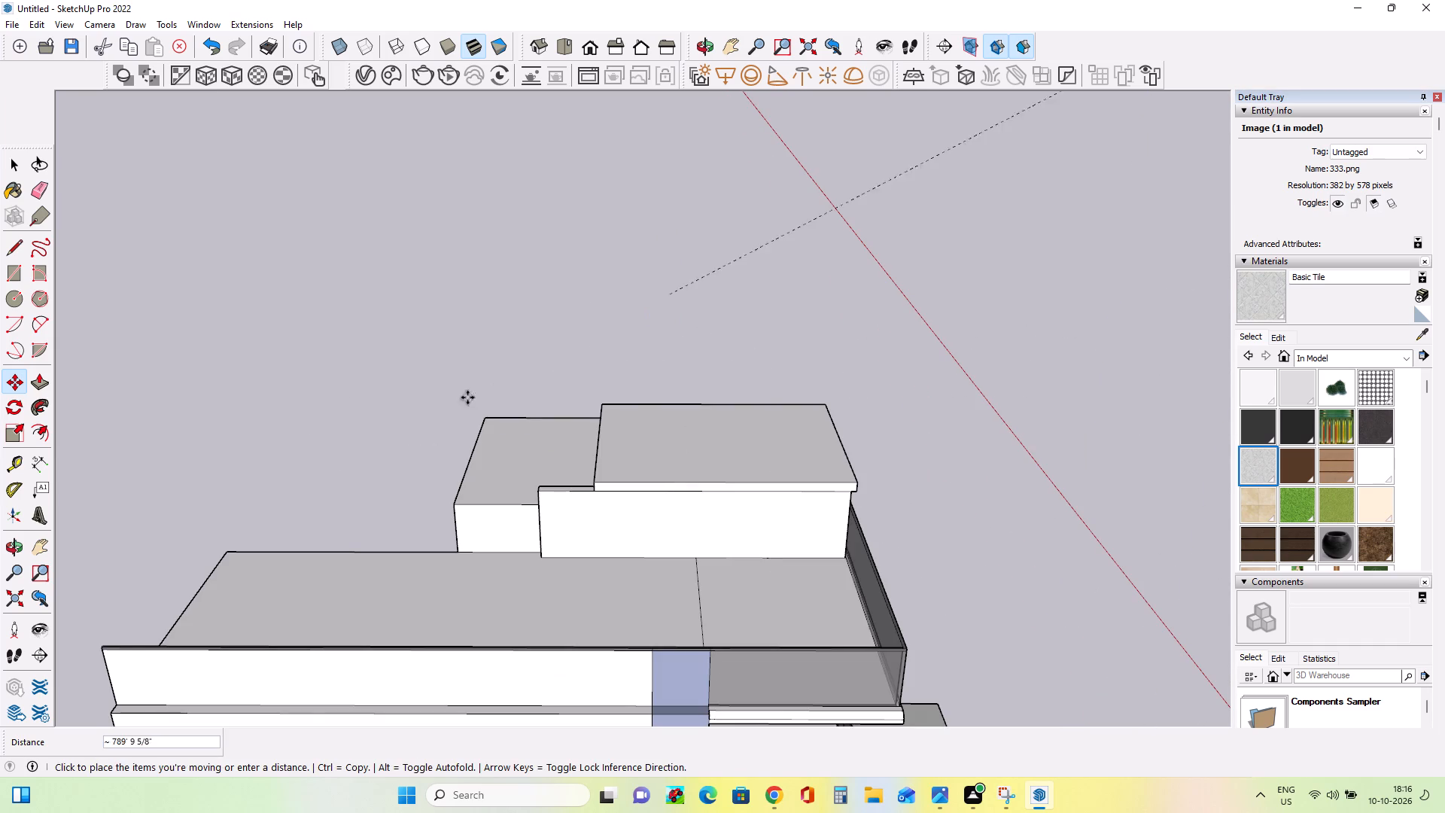
scroll(531, 358, "down", 10)
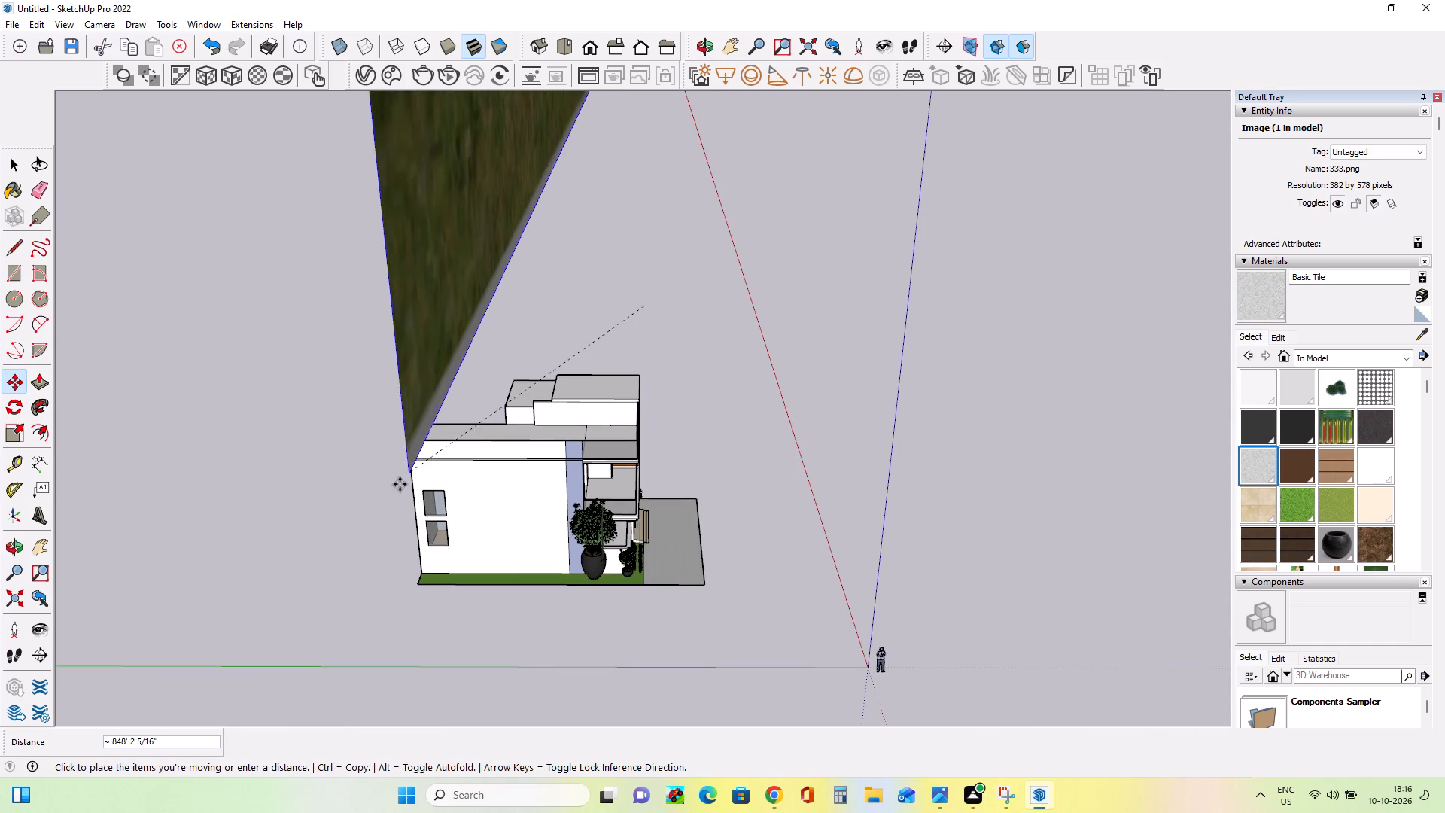
left_click(382, 528)
Reposition the tree image with moves of about 139' and 141', bringing it down close to the house.
middle_click_drag(502, 533, 310, 360)
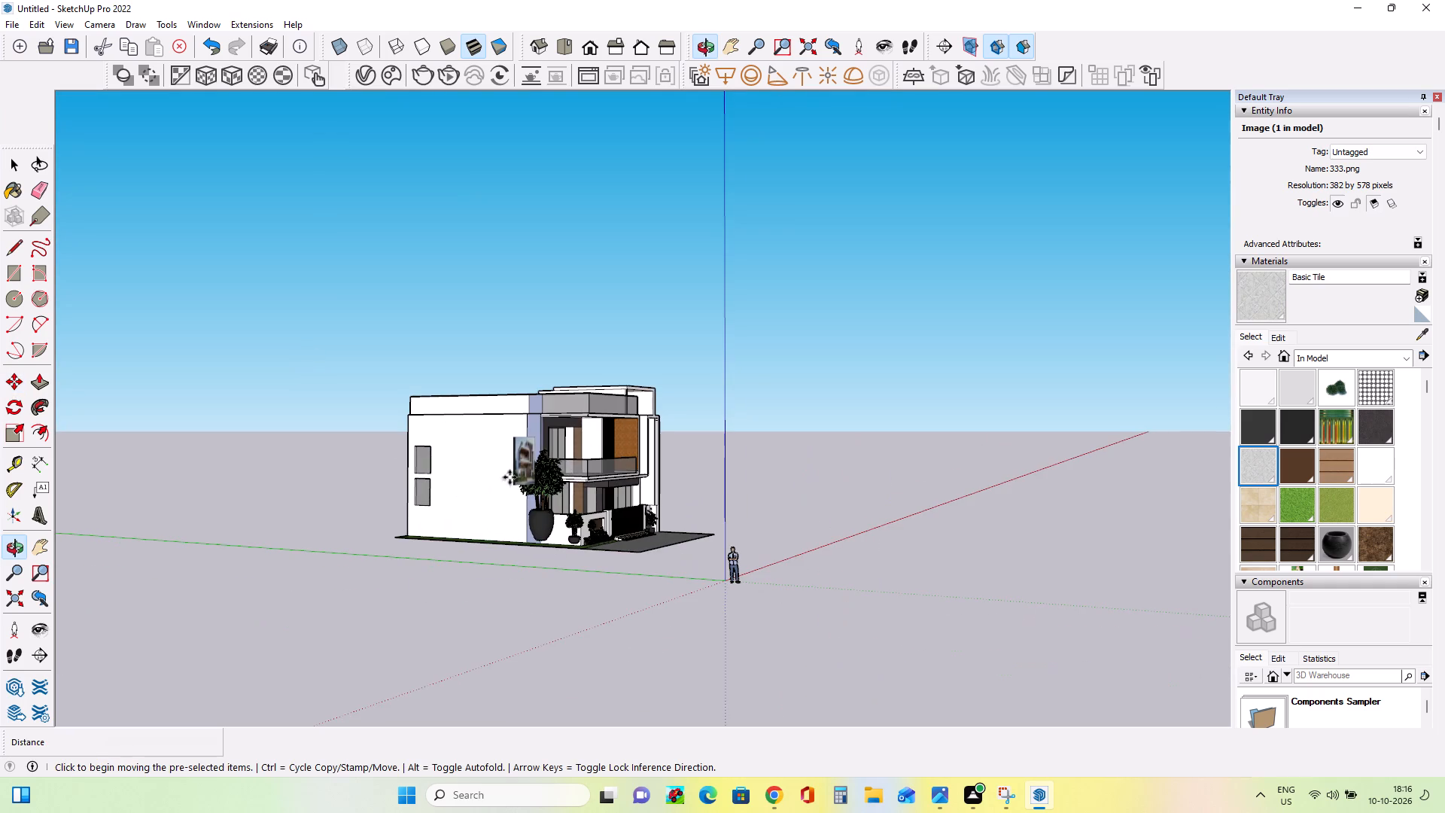
scroll(664, 437, "down", 4)
left_click(687, 539)
scroll(672, 570, "down", 1)
scroll(656, 574, "up", 1)
scroll(639, 579, "down", 2)
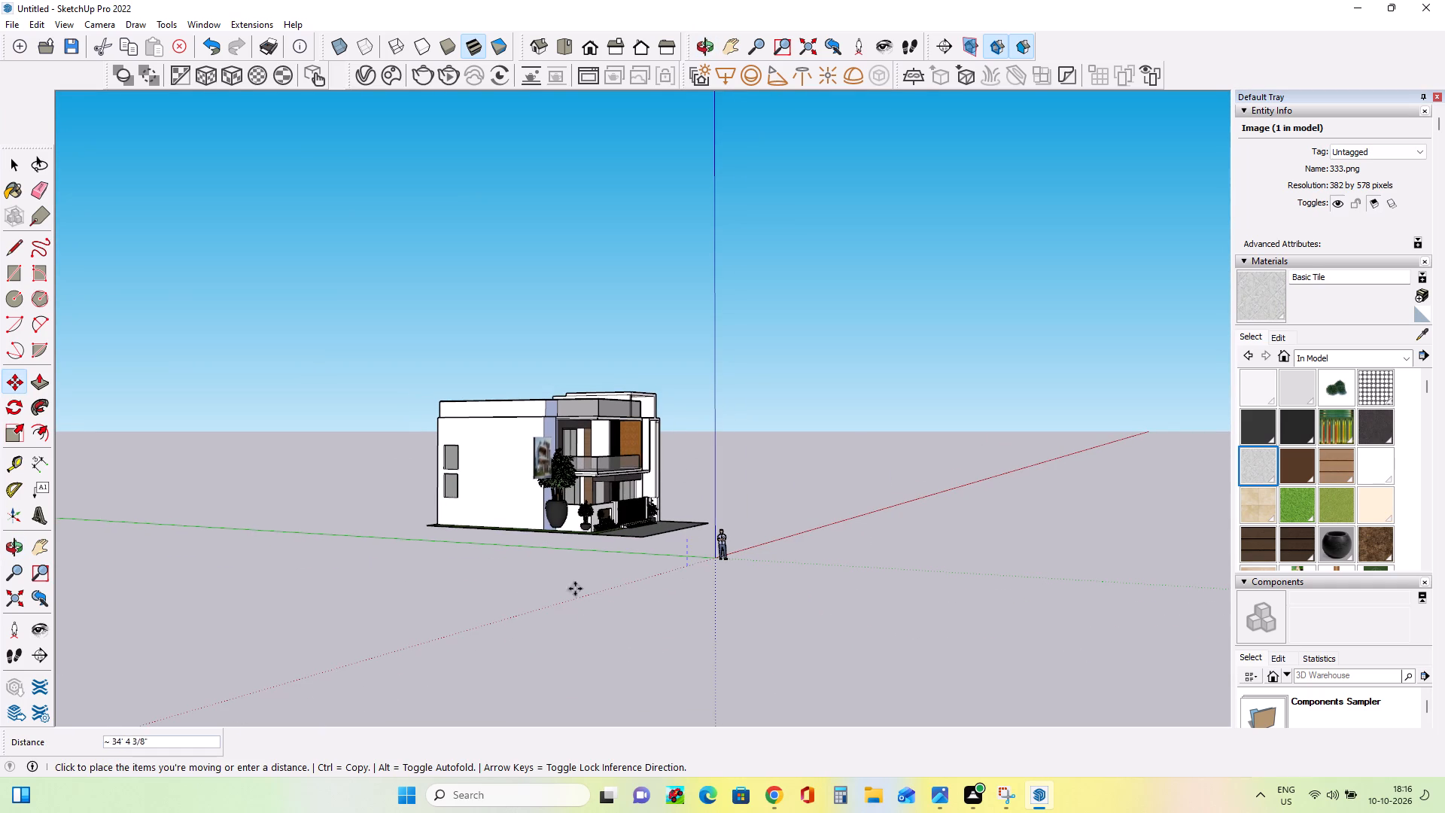
scroll(509, 583, "down", 20)
scroll(509, 583, "down", 2)
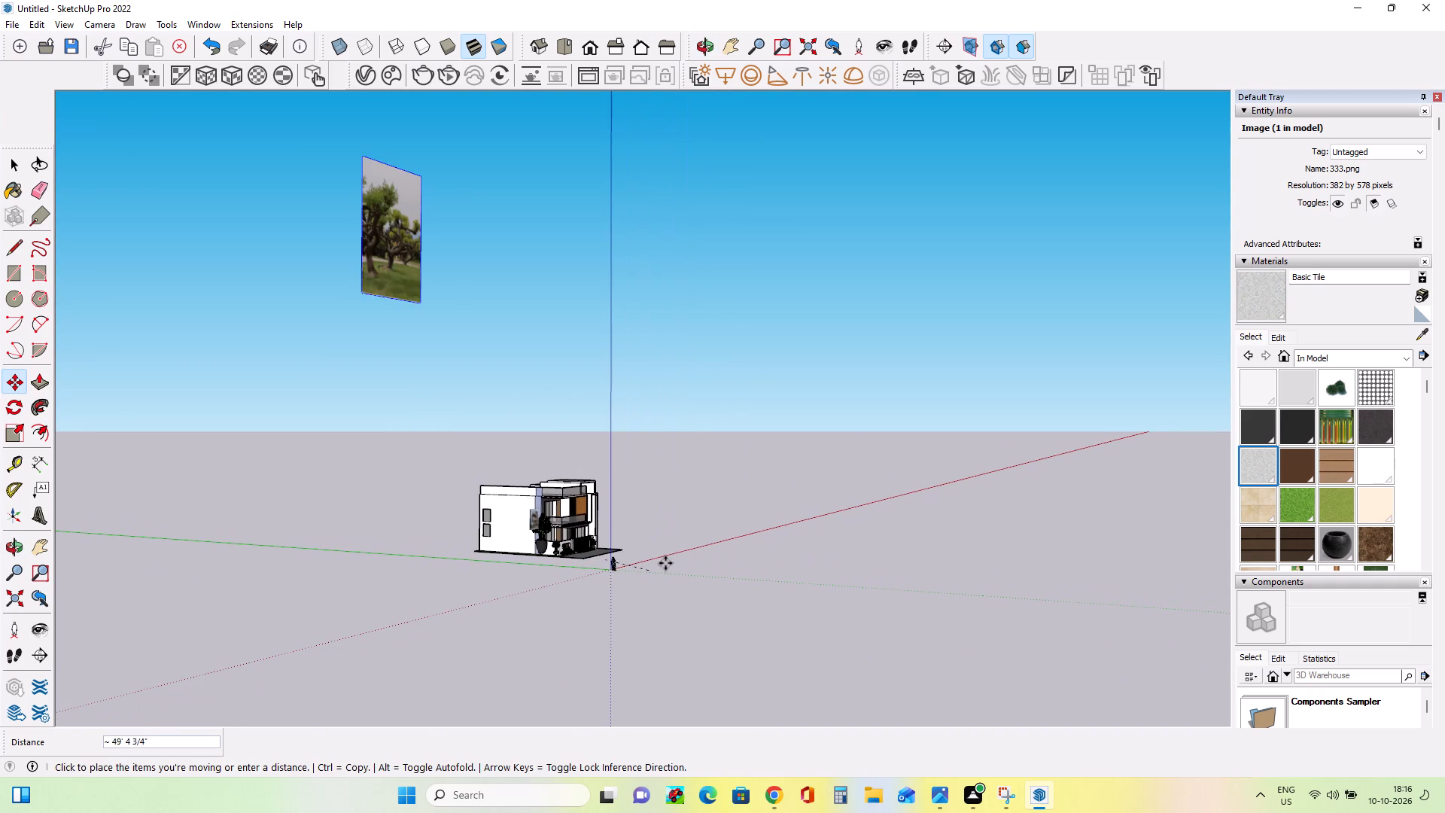
middle_click_drag(663, 560, 182, 724)
middle_click_drag(744, 470, 708, 504)
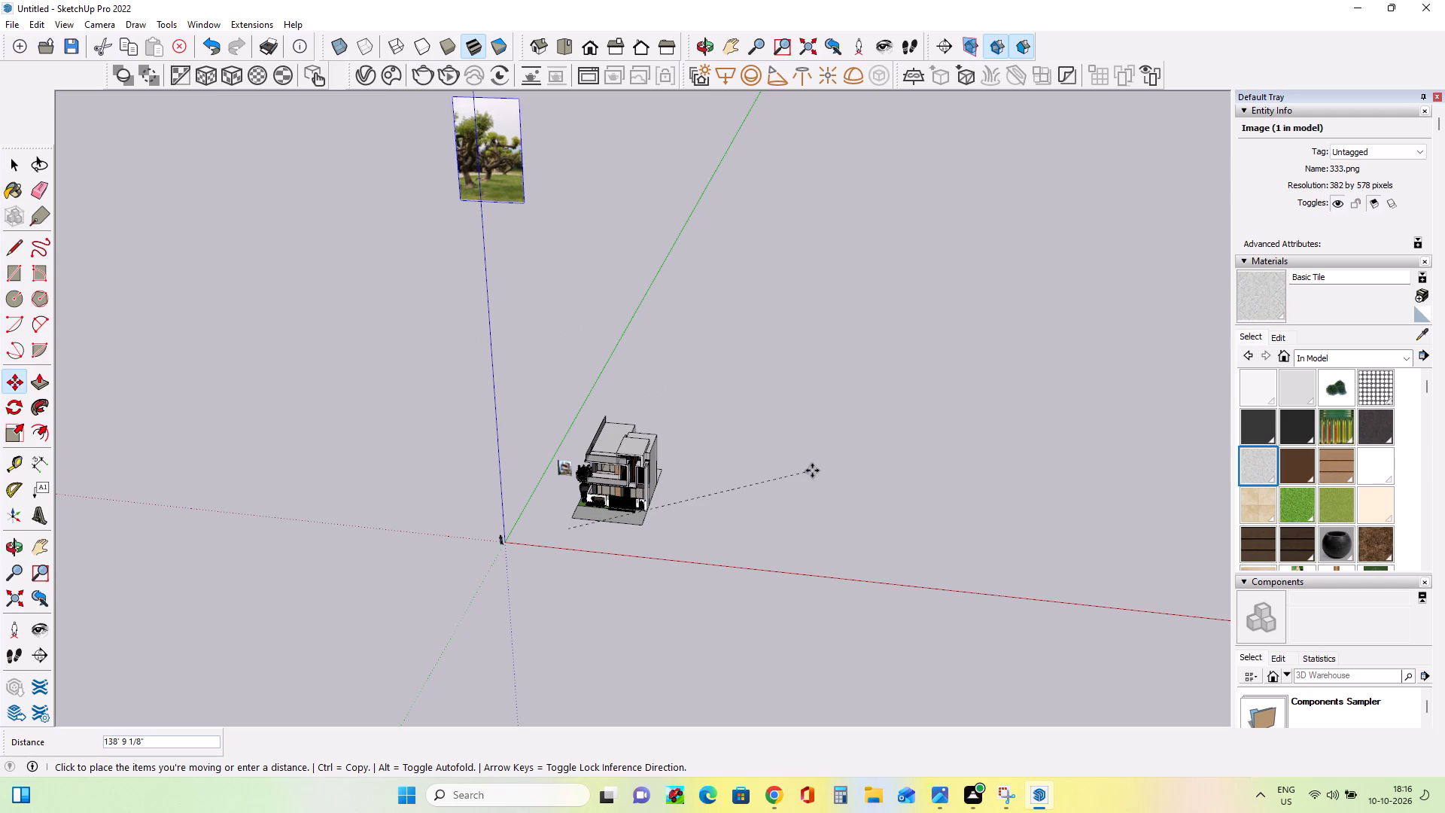
left_click(812, 470)
left_click(525, 206)
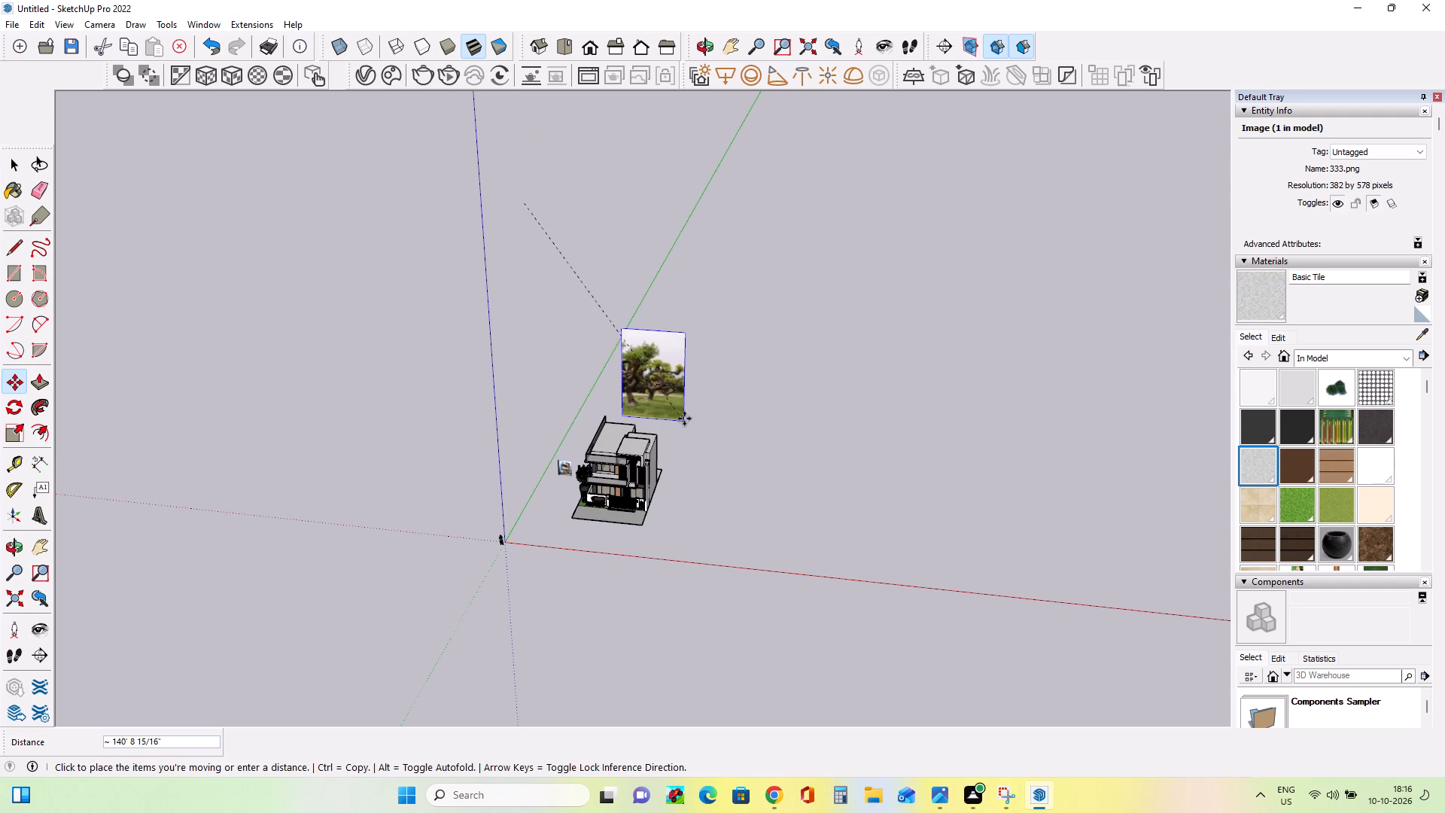
left_click(684, 419)
Shift the tree image in several short moves to try to place it beyond the rear of the house.
middle_click_drag(757, 450, 637, 452)
left_click(671, 426)
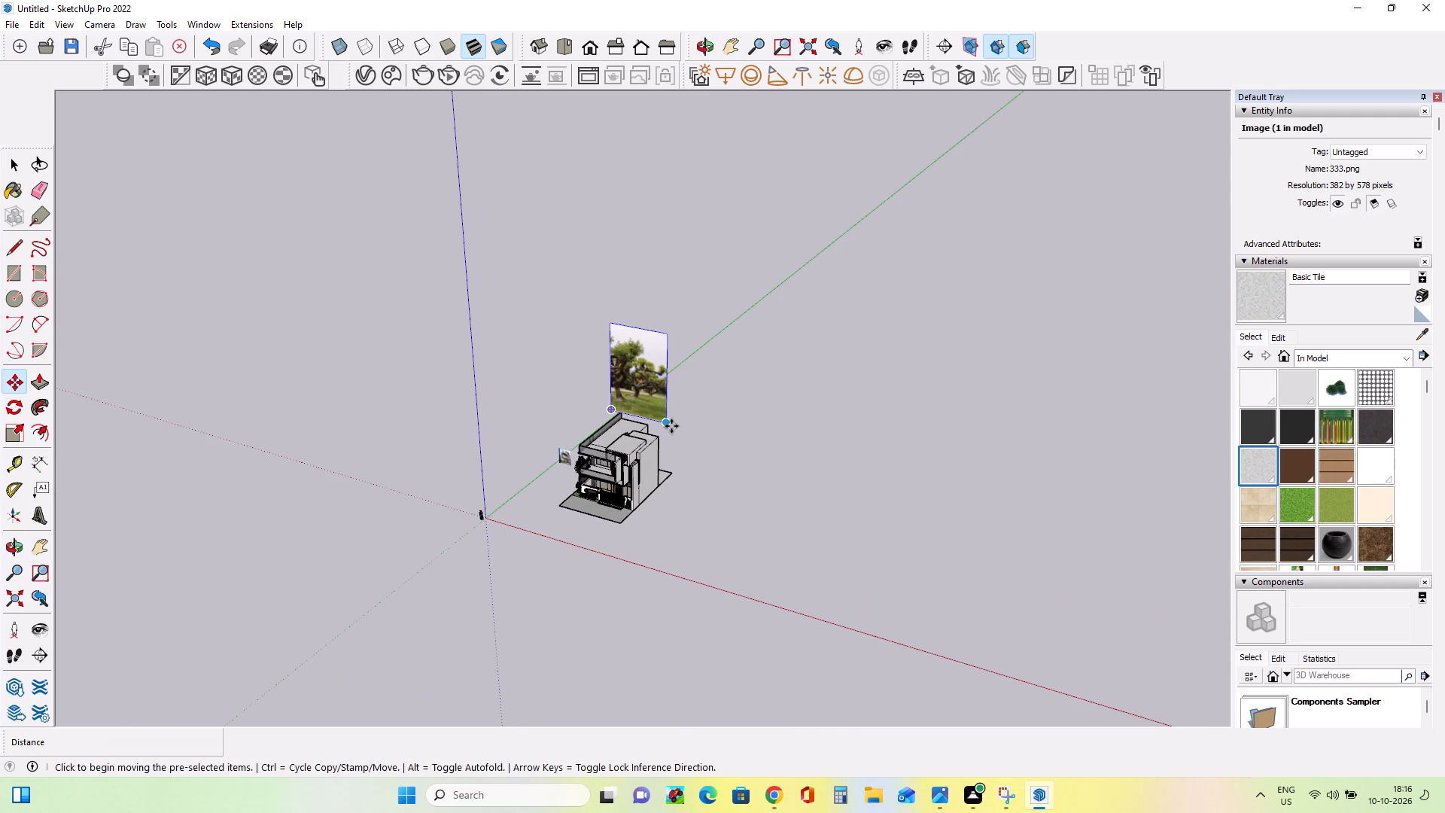
left_click(702, 446)
middle_click_drag(701, 446, 487, 417)
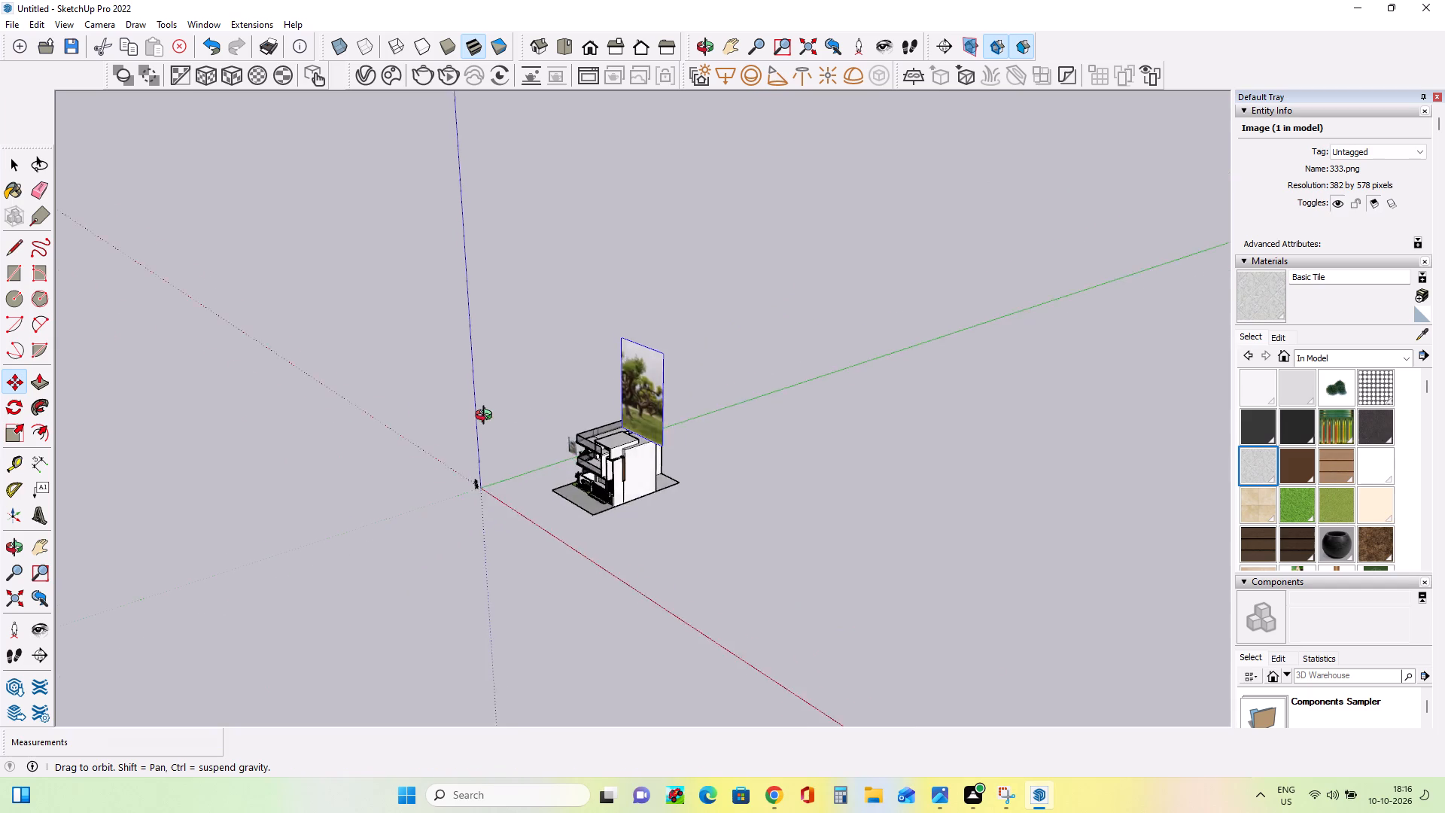
middle_click_drag(487, 417, 11, 434)
left_click(571, 406)
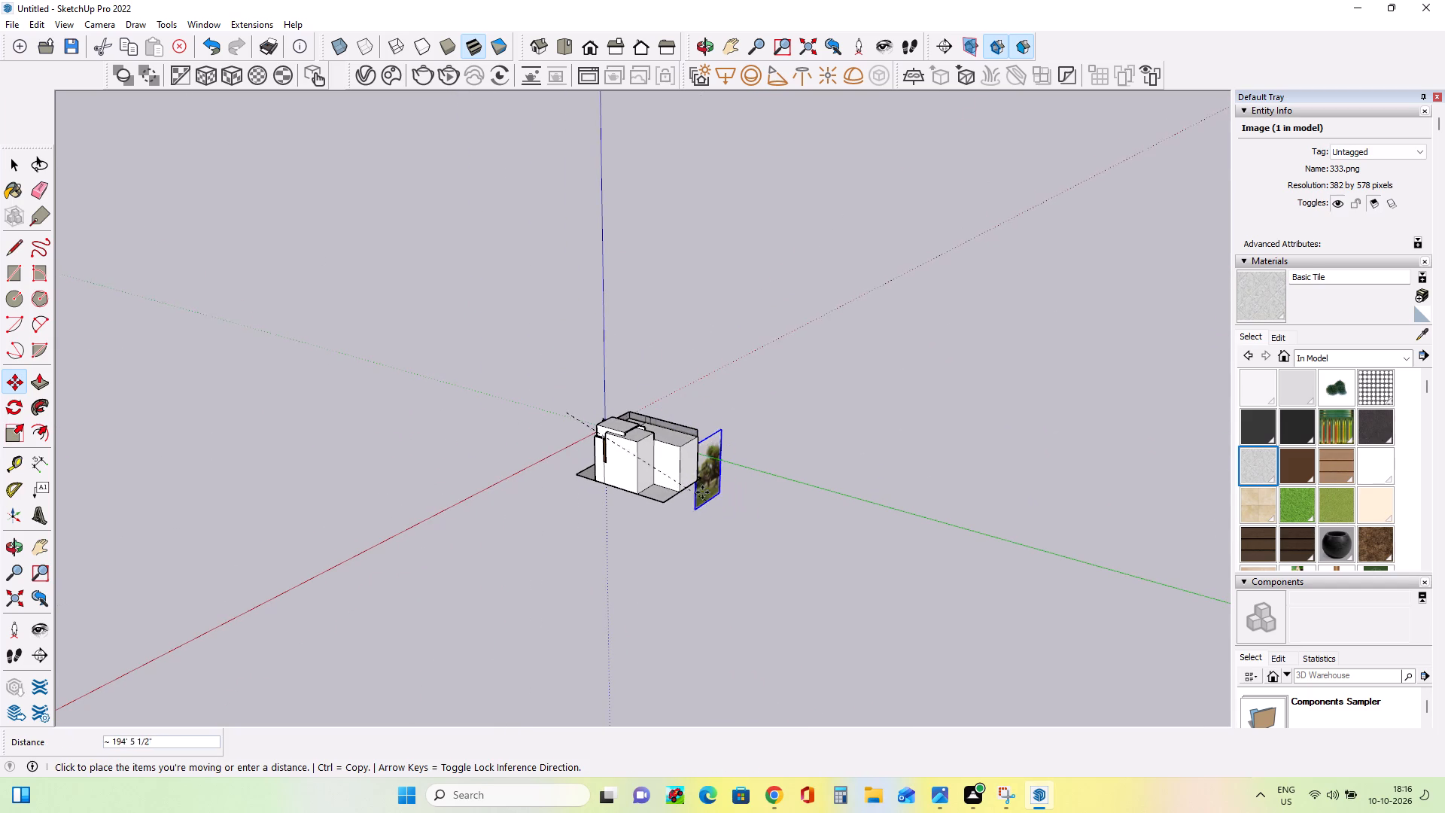
left_click(719, 498)
left_click(706, 473)
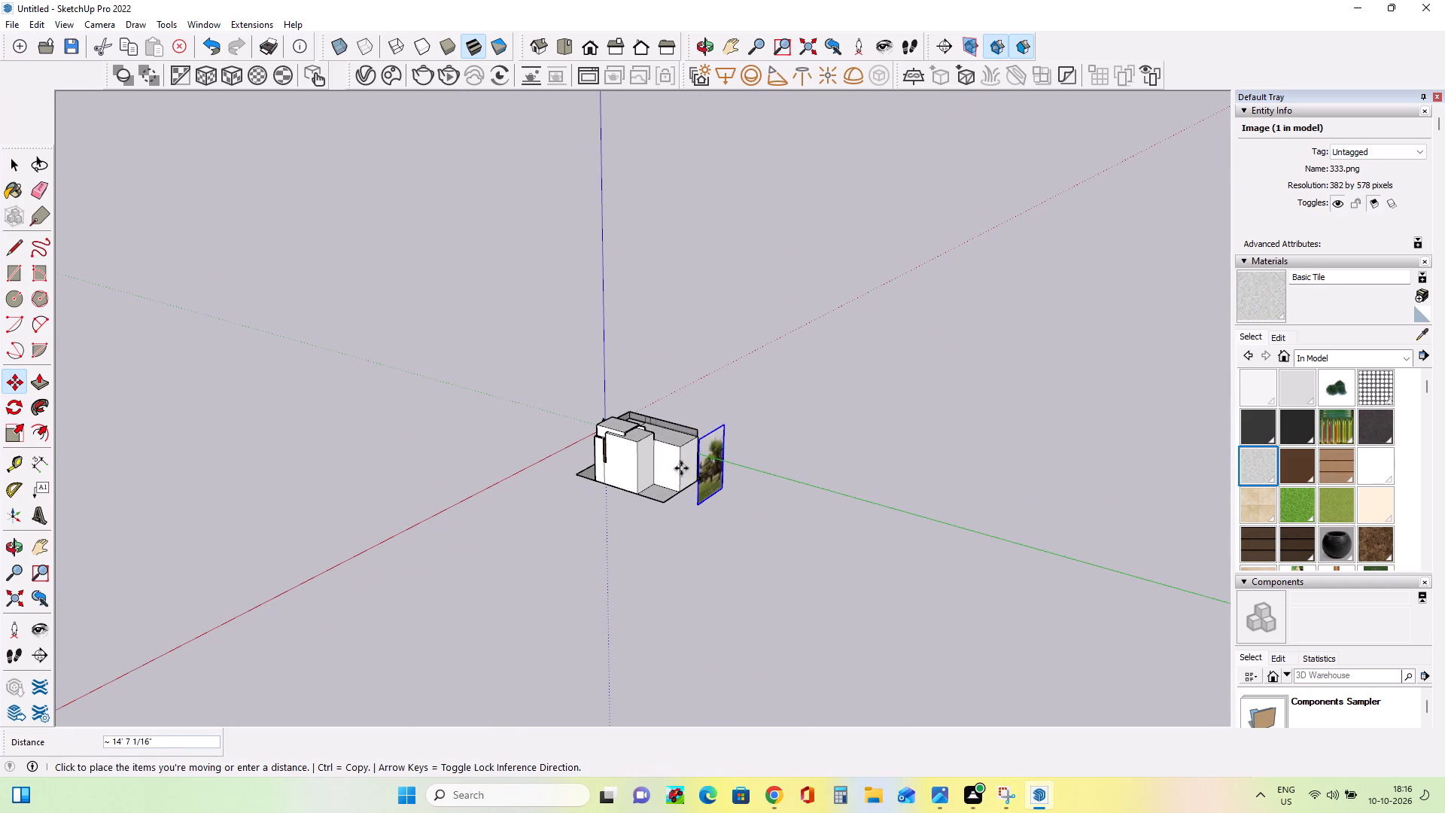
left_click(705, 493)
Move the tree image about 293' from near the origin to behind the rear of the house.
middle_click_drag(729, 511, 737, 513)
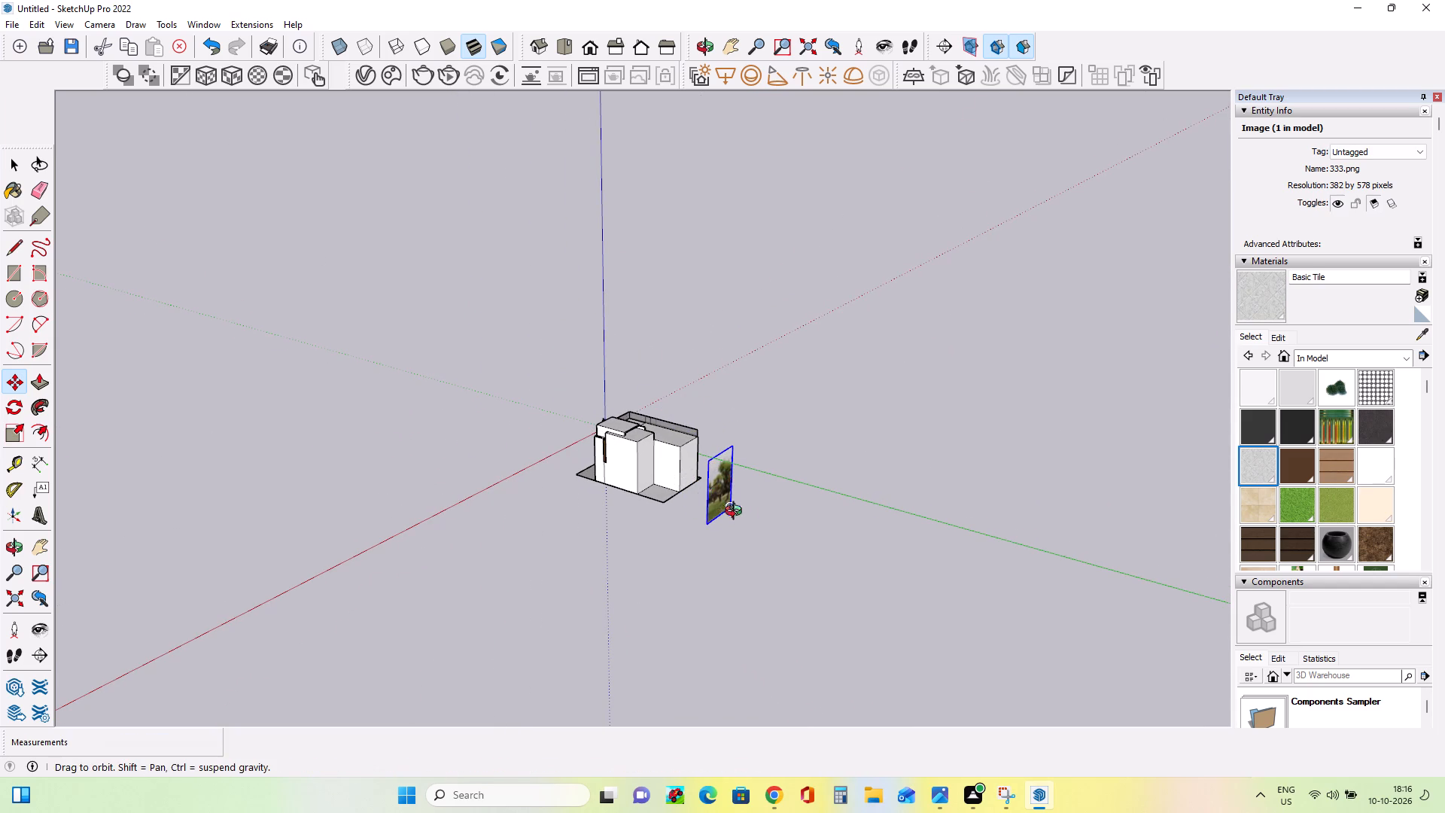
middle_click_drag(737, 513, 1036, 519)
middle_click_drag(804, 480, 977, 687)
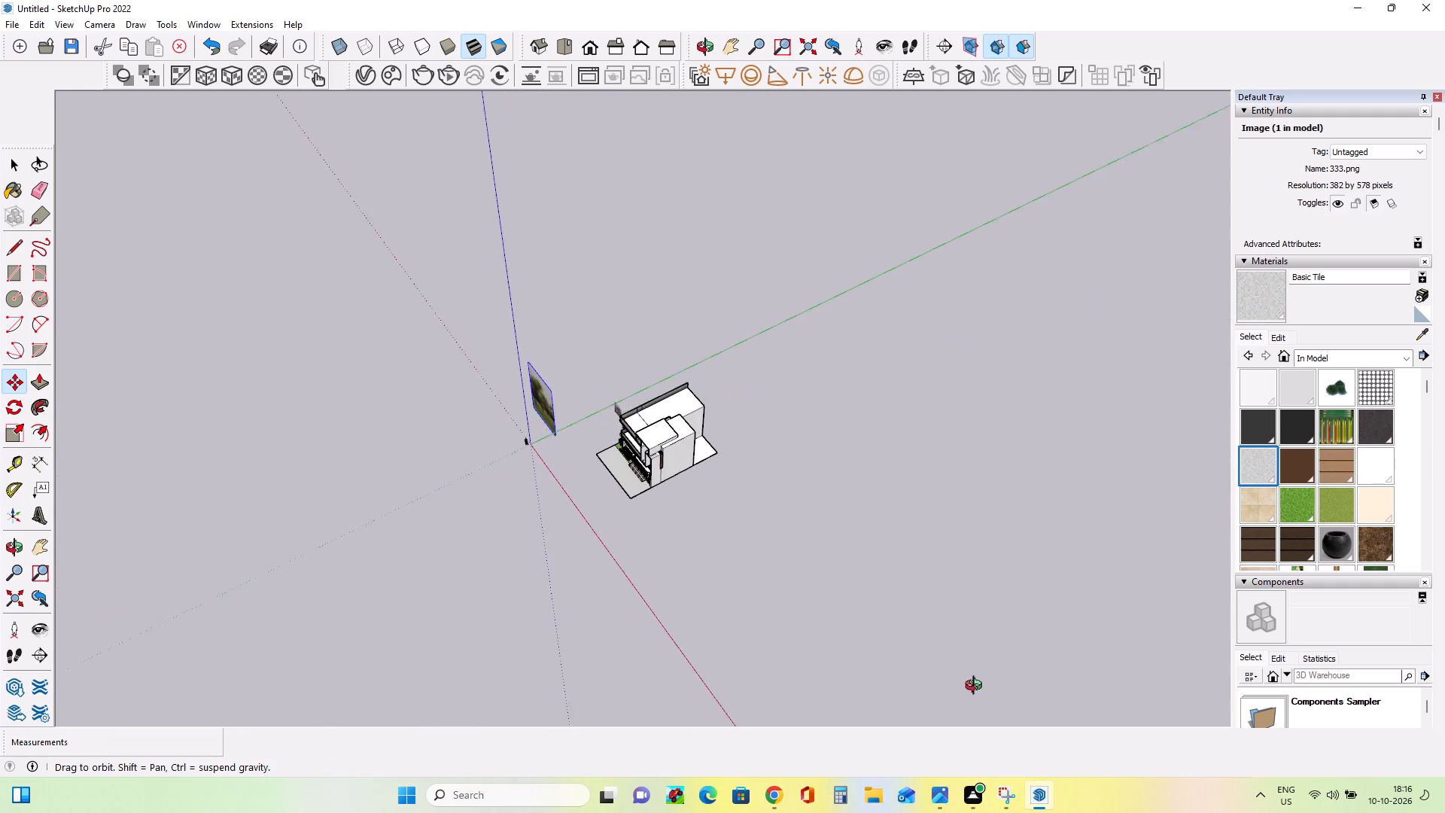
middle_click_drag(977, 687, 978, 692)
left_click(555, 394)
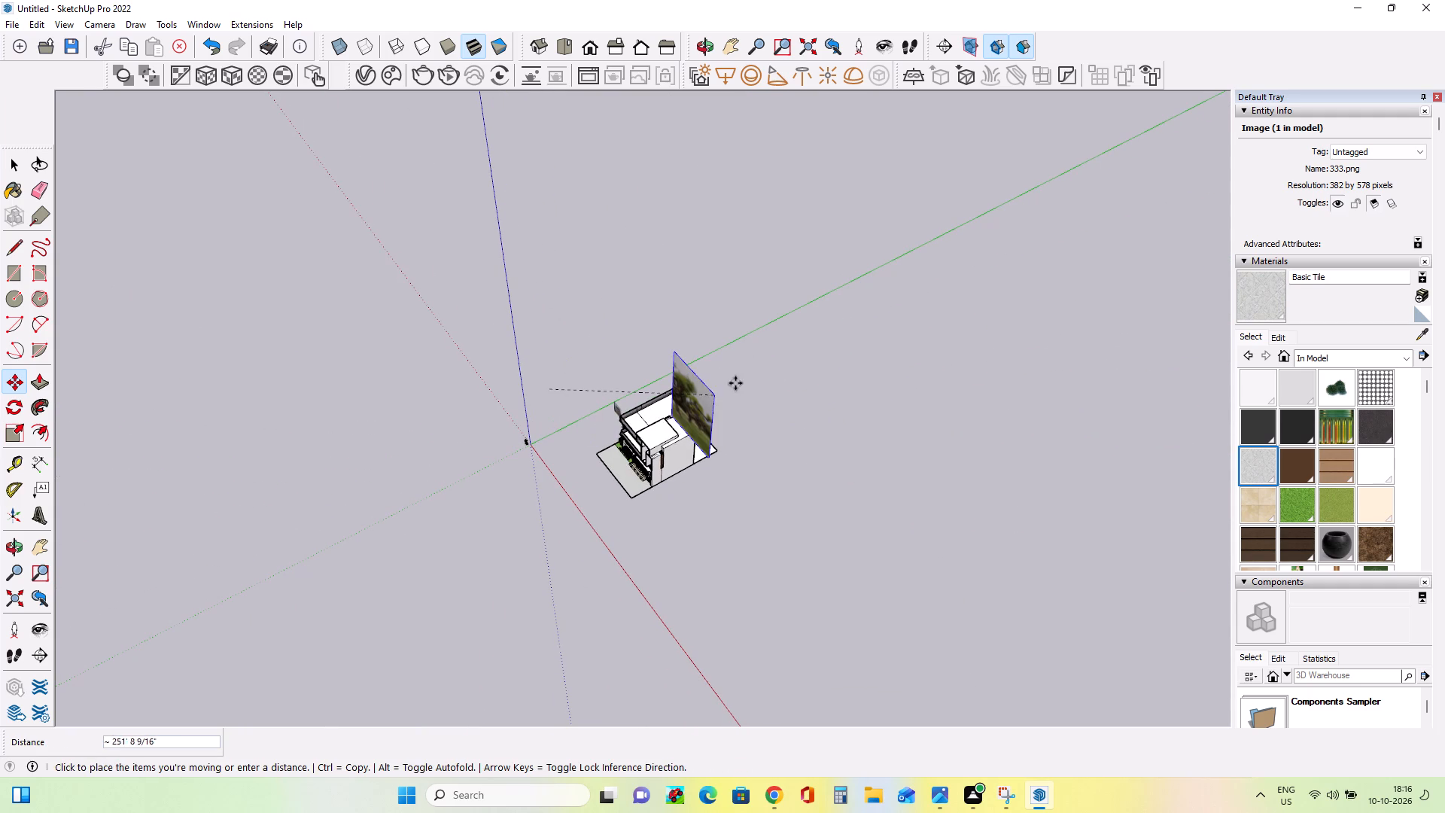
left_click(748, 372)
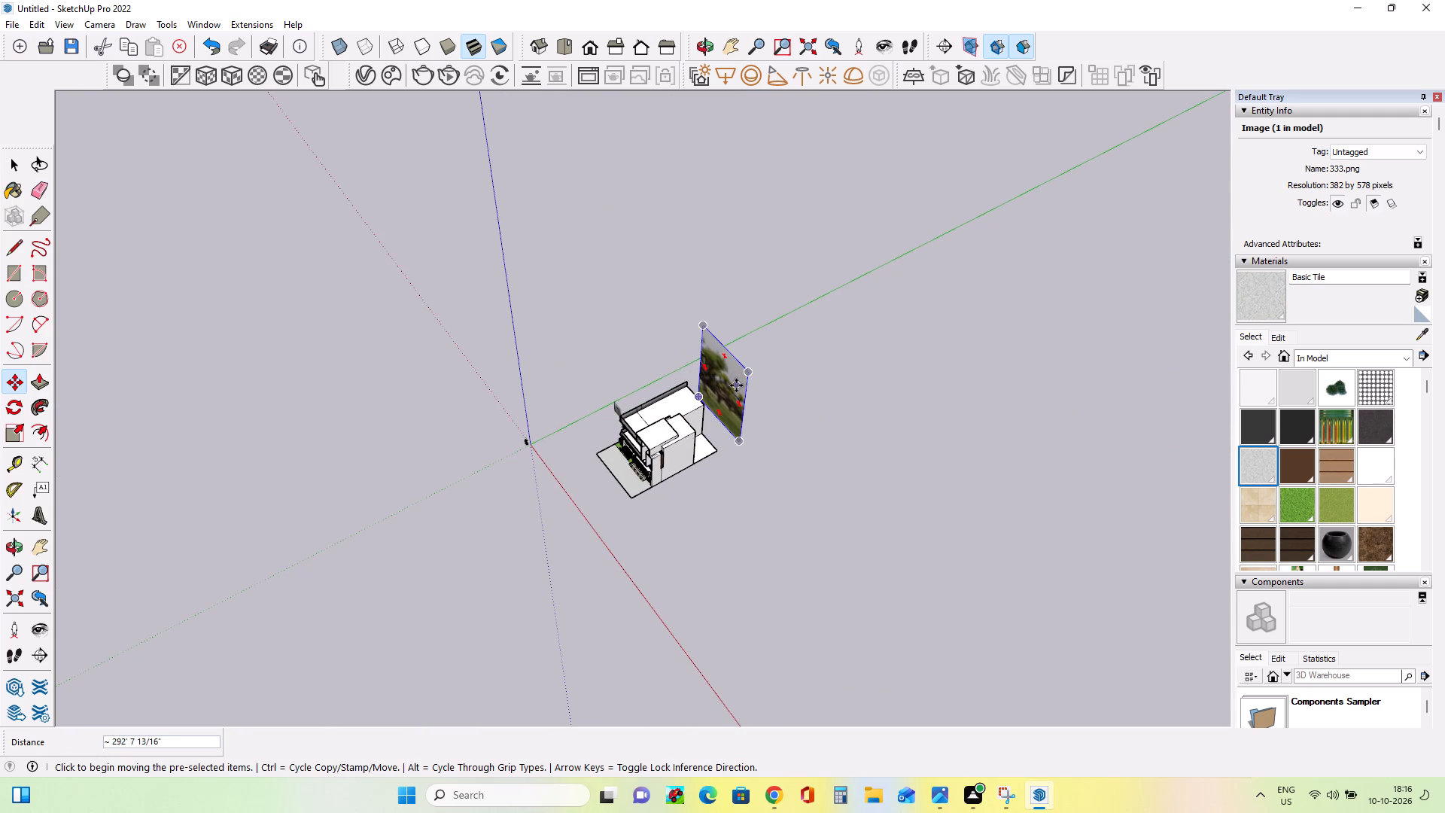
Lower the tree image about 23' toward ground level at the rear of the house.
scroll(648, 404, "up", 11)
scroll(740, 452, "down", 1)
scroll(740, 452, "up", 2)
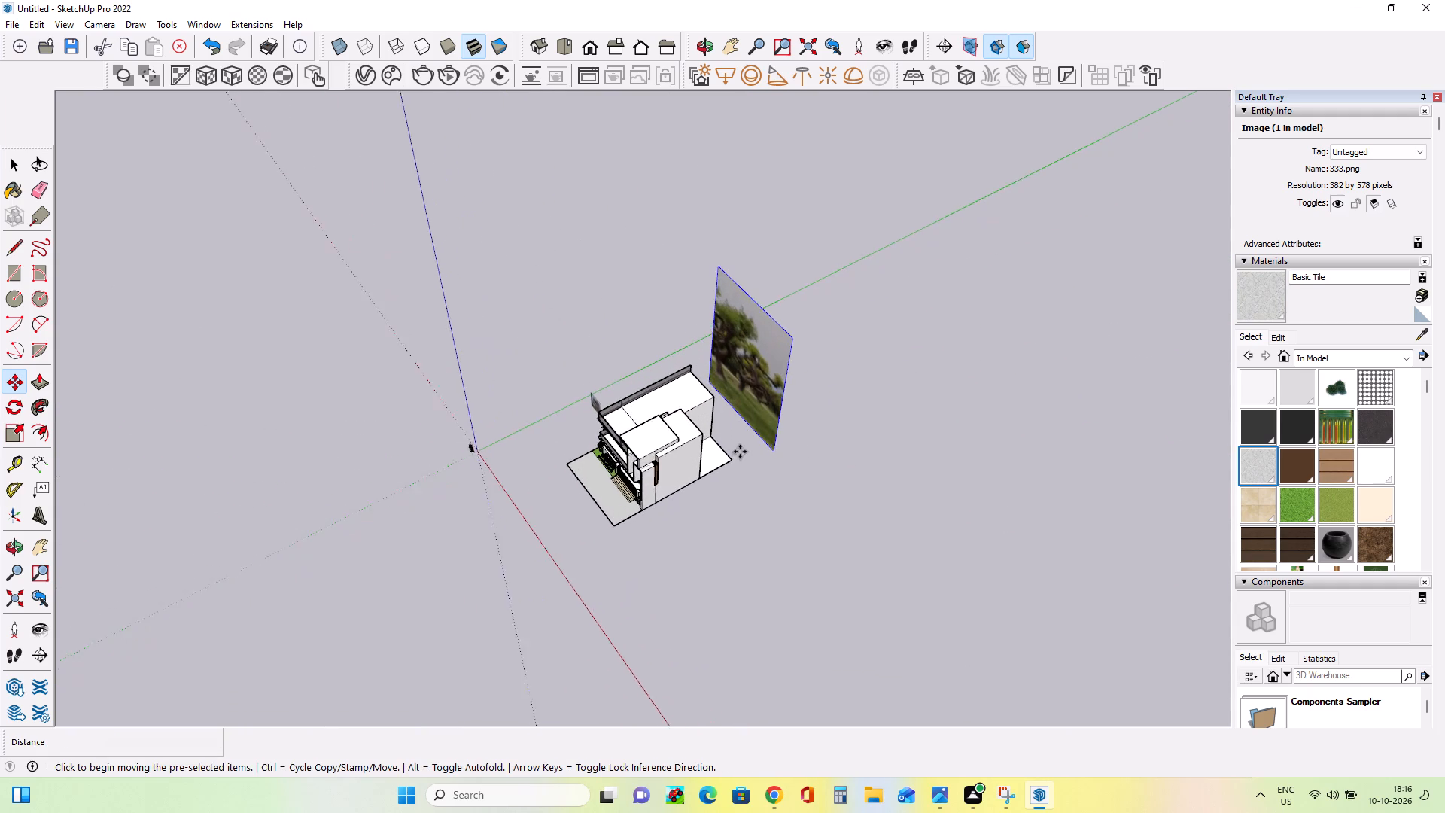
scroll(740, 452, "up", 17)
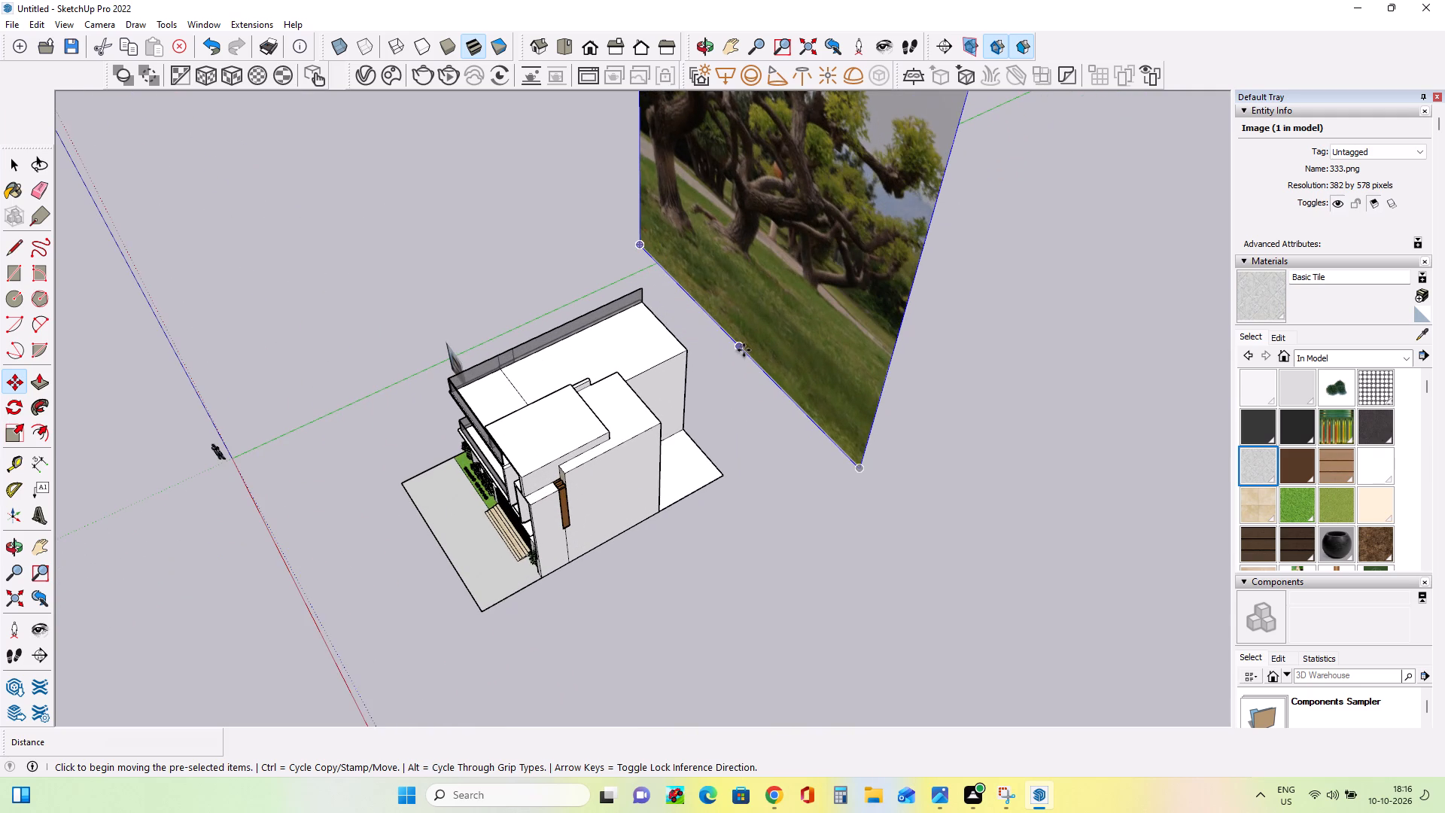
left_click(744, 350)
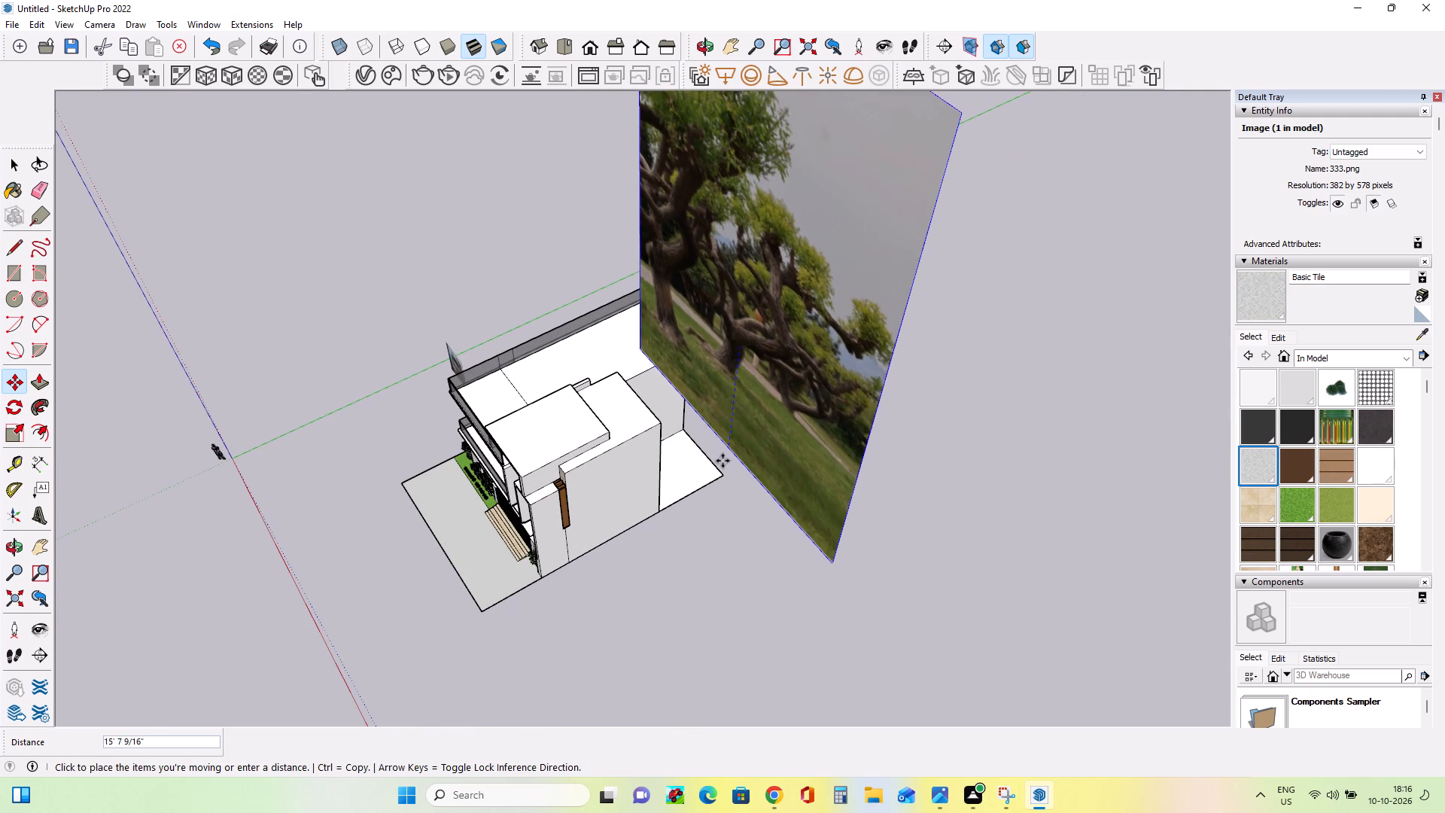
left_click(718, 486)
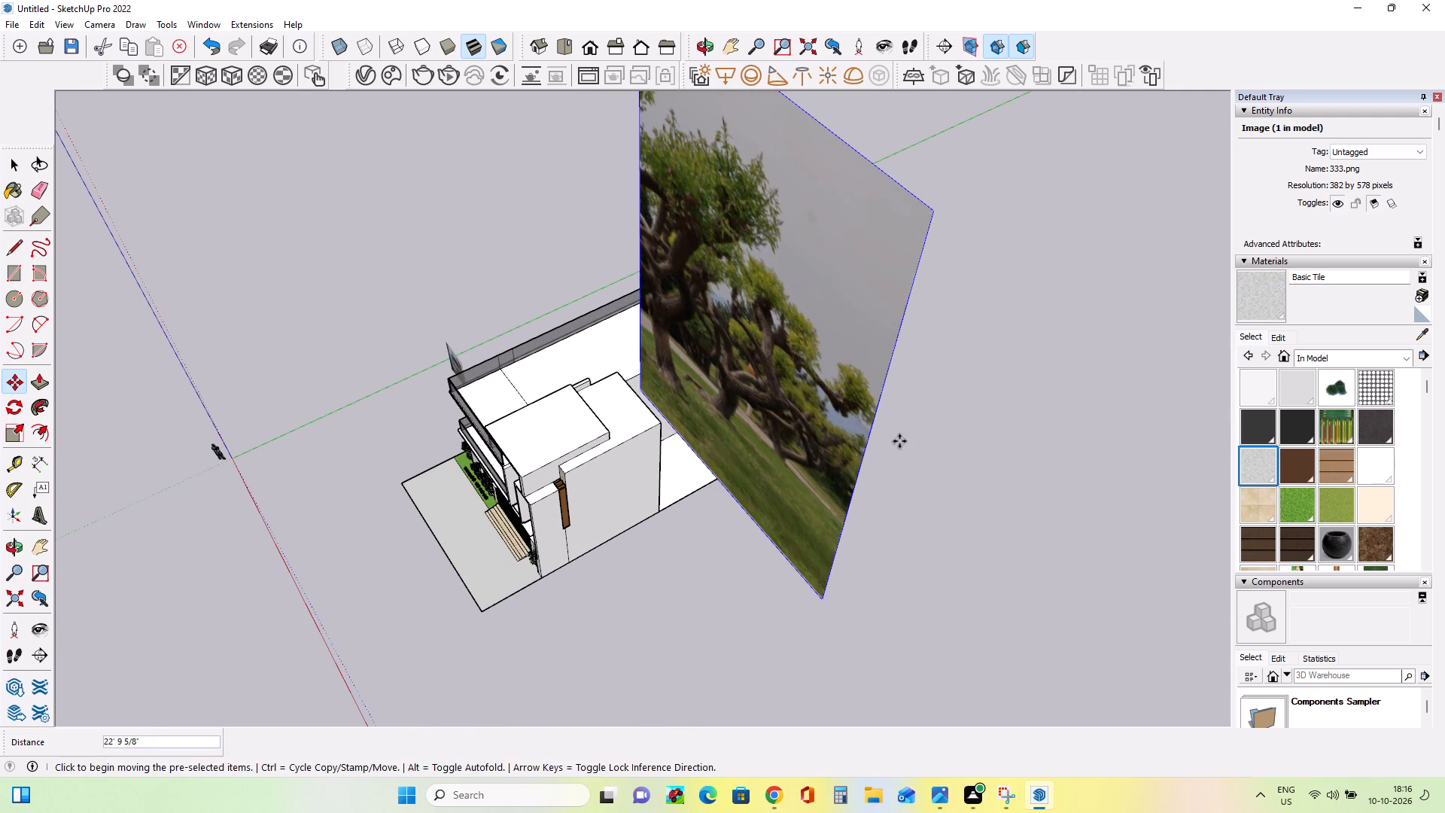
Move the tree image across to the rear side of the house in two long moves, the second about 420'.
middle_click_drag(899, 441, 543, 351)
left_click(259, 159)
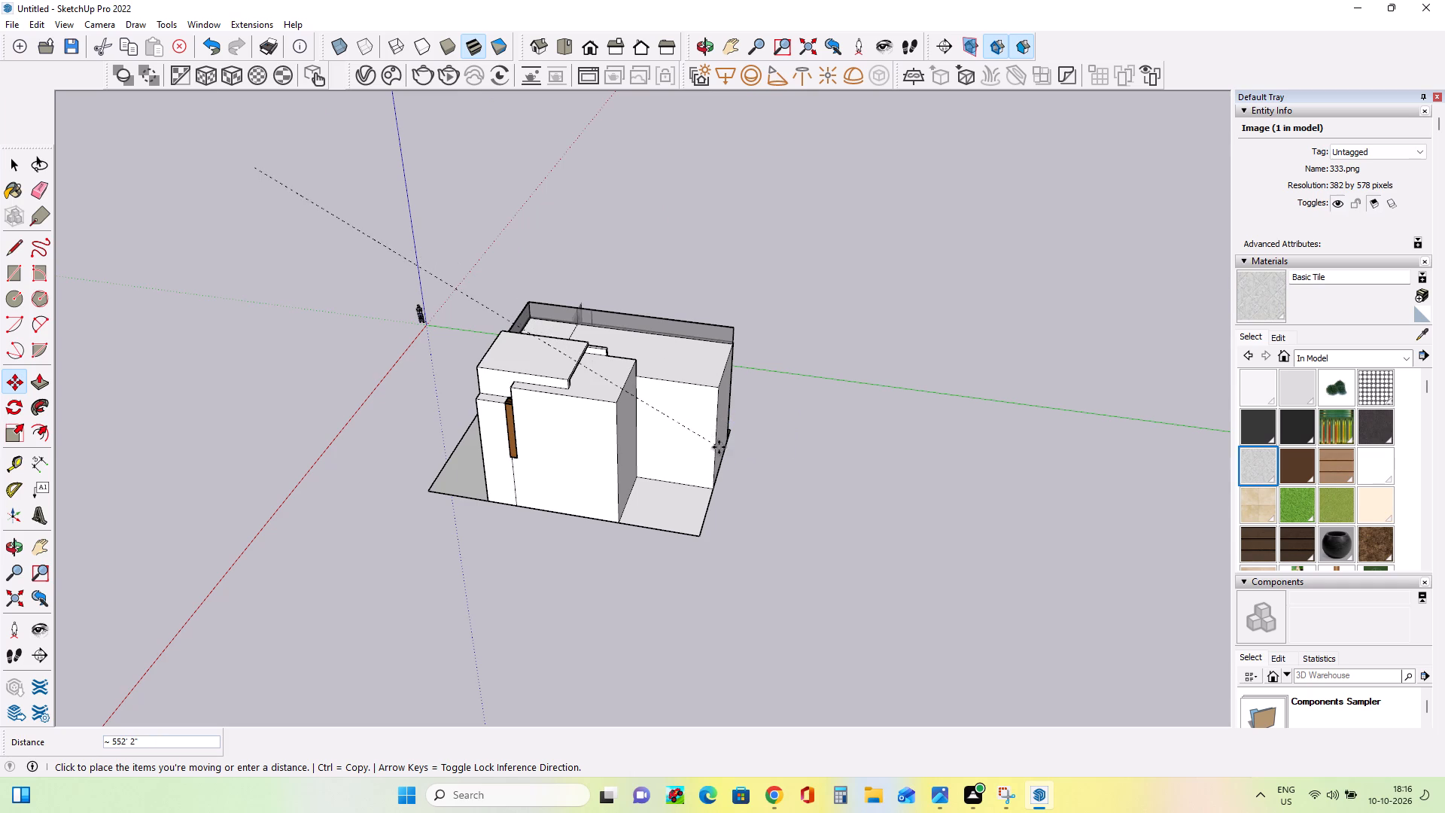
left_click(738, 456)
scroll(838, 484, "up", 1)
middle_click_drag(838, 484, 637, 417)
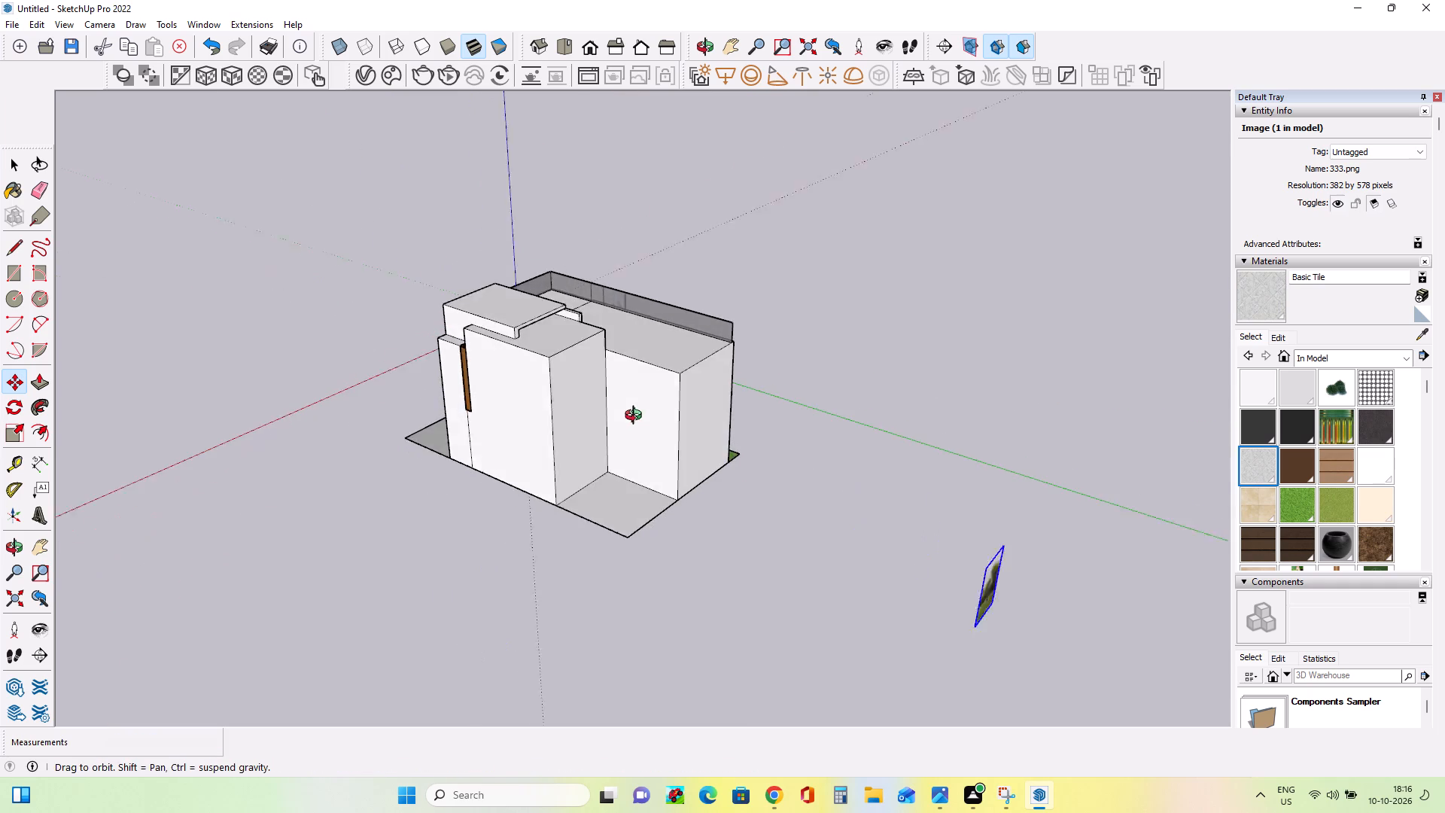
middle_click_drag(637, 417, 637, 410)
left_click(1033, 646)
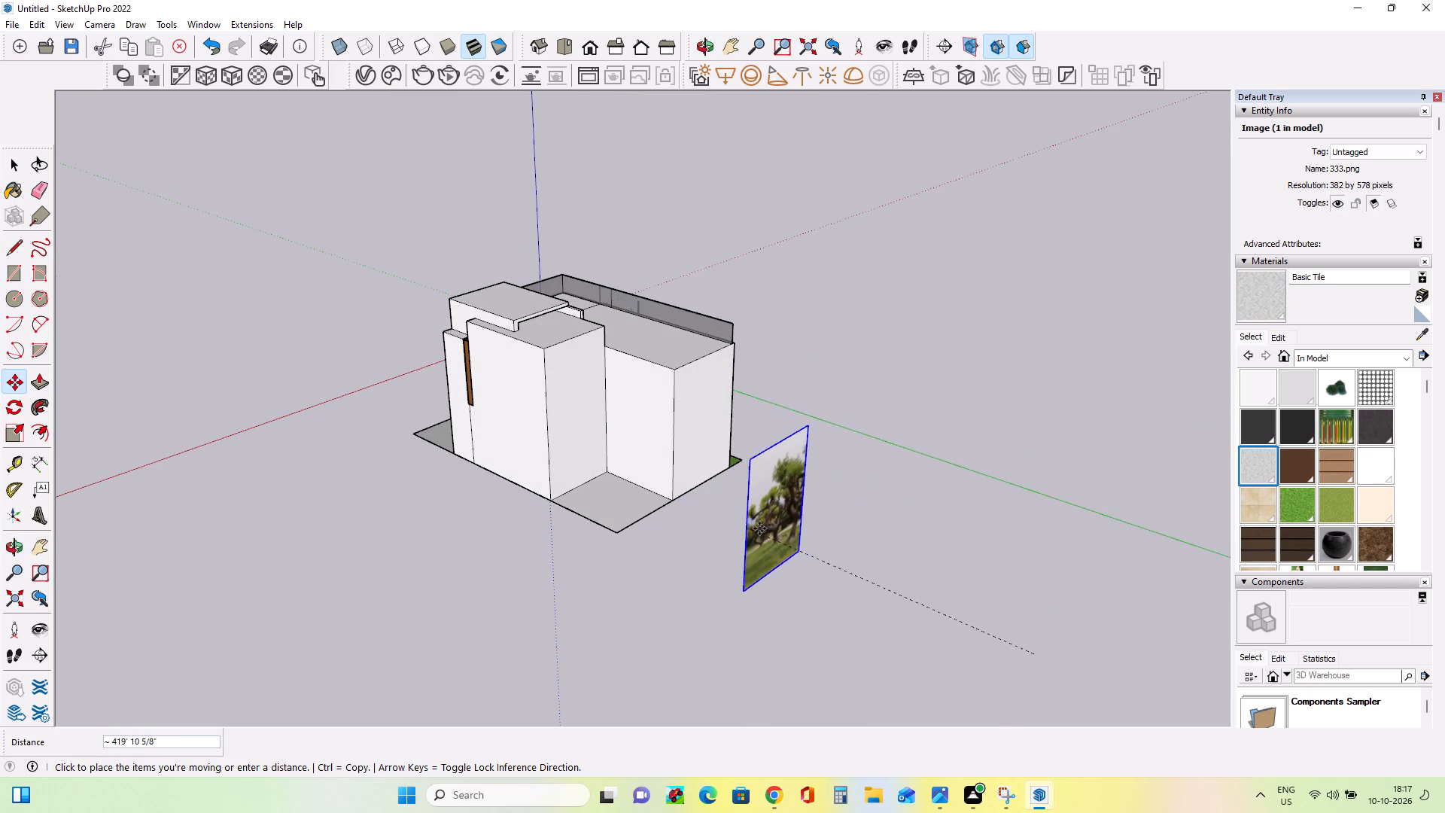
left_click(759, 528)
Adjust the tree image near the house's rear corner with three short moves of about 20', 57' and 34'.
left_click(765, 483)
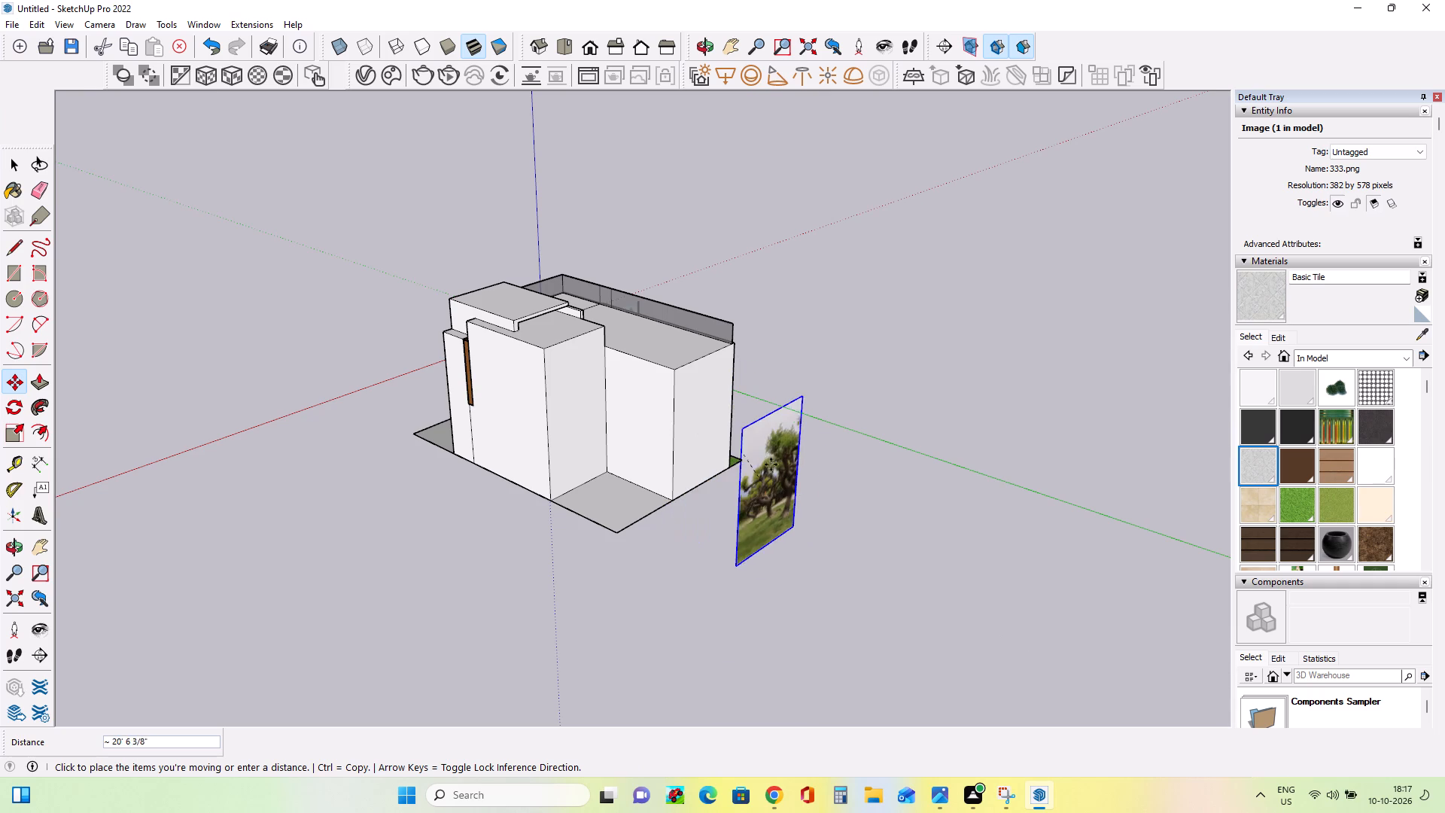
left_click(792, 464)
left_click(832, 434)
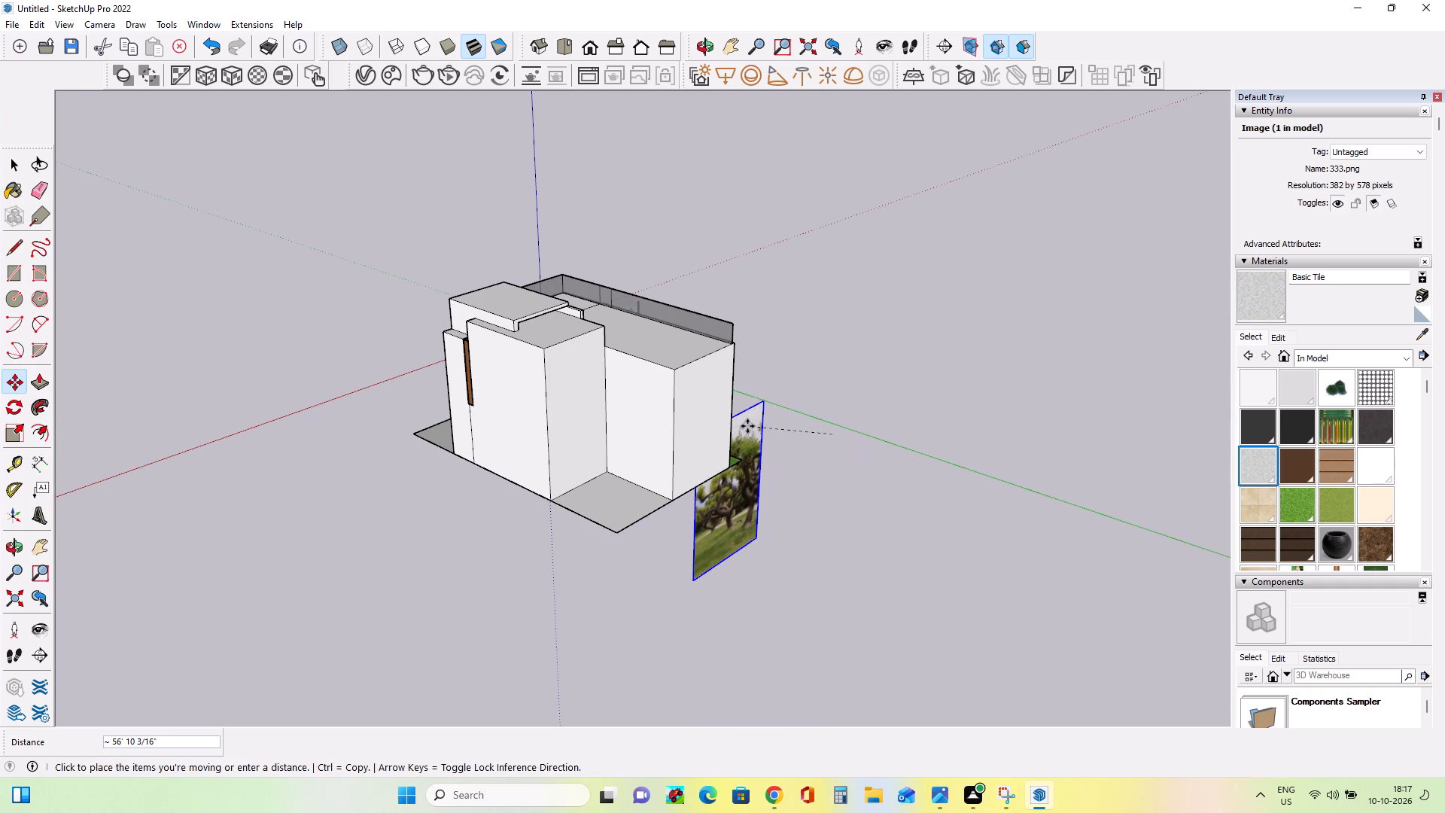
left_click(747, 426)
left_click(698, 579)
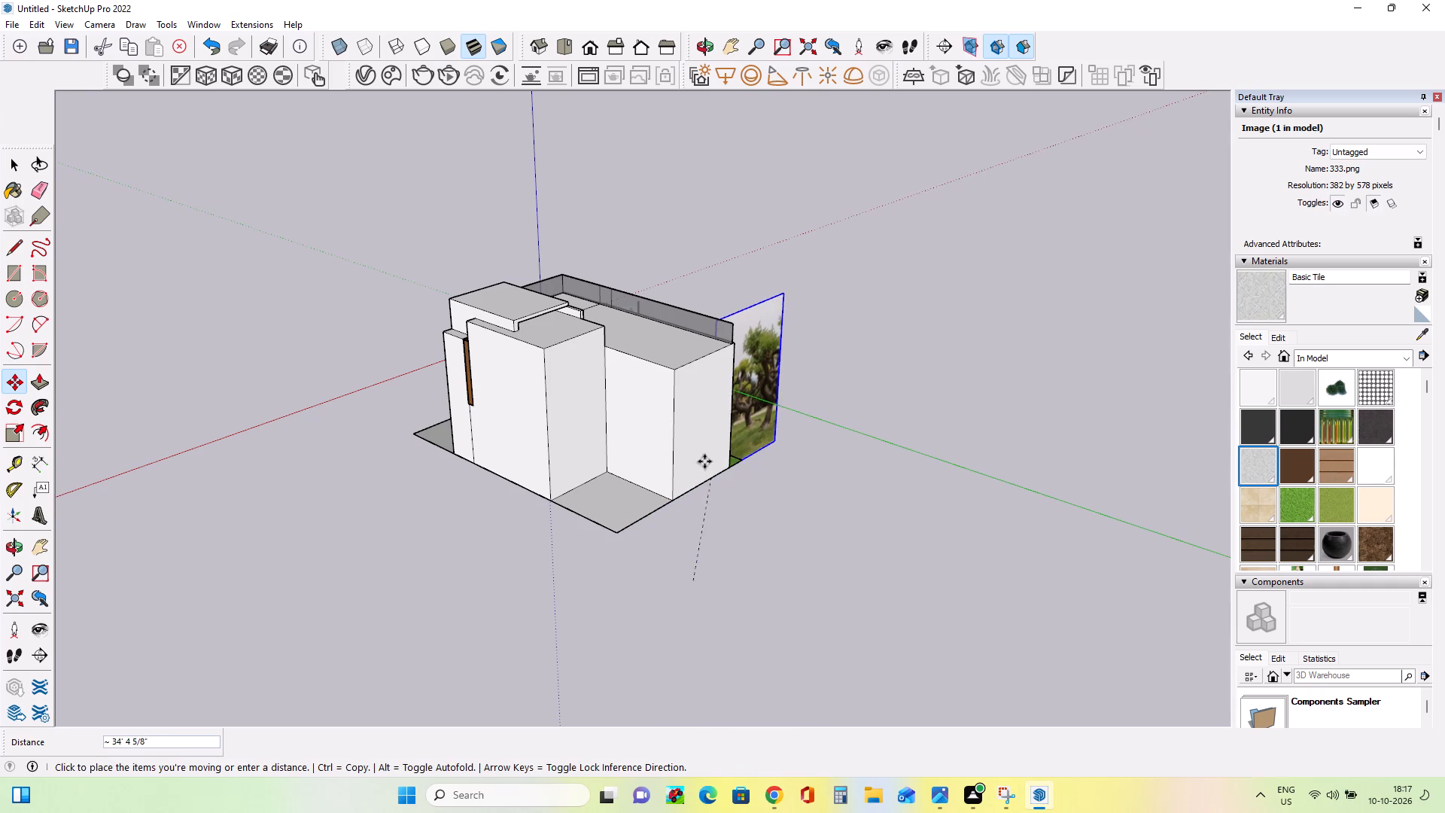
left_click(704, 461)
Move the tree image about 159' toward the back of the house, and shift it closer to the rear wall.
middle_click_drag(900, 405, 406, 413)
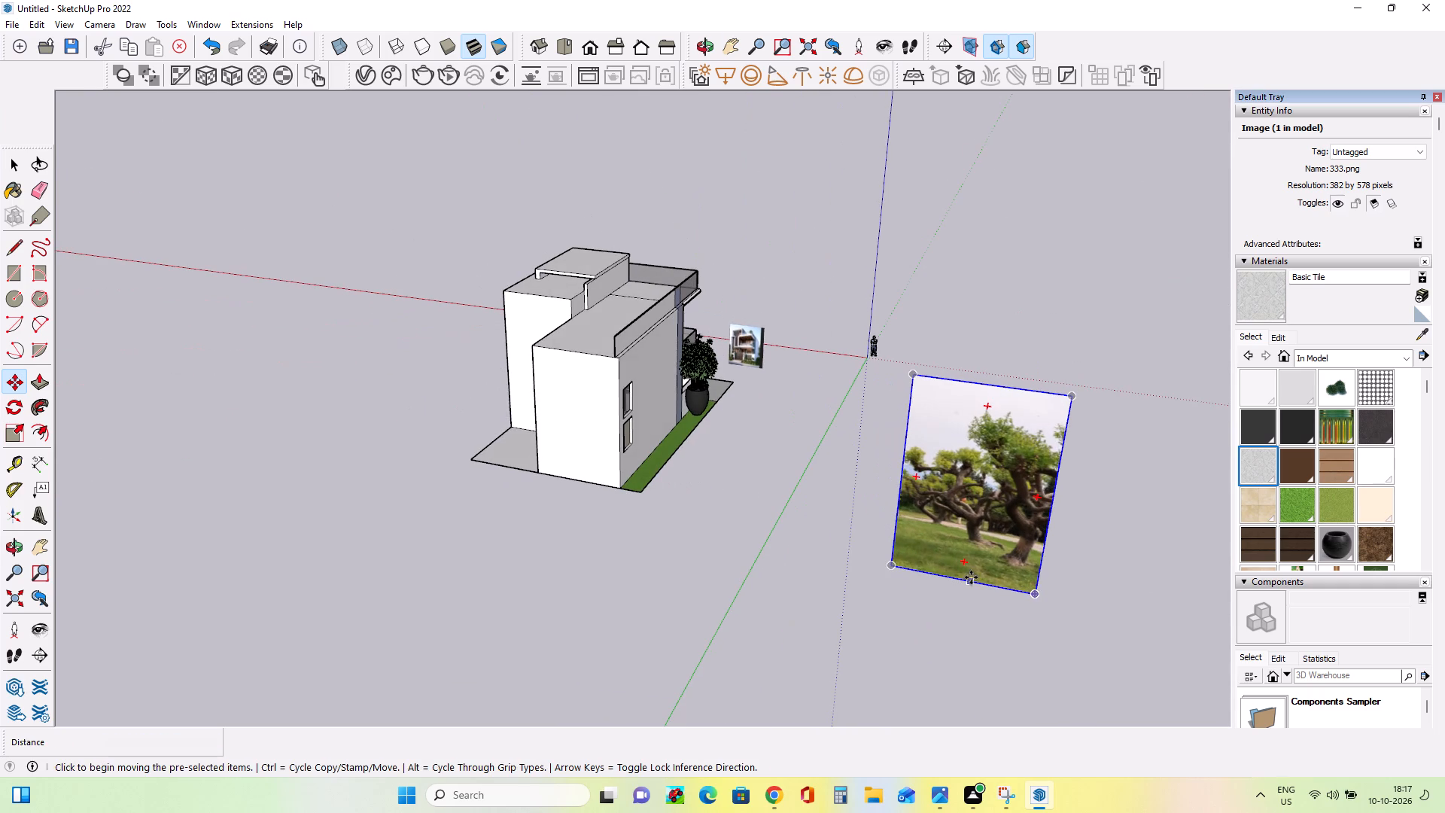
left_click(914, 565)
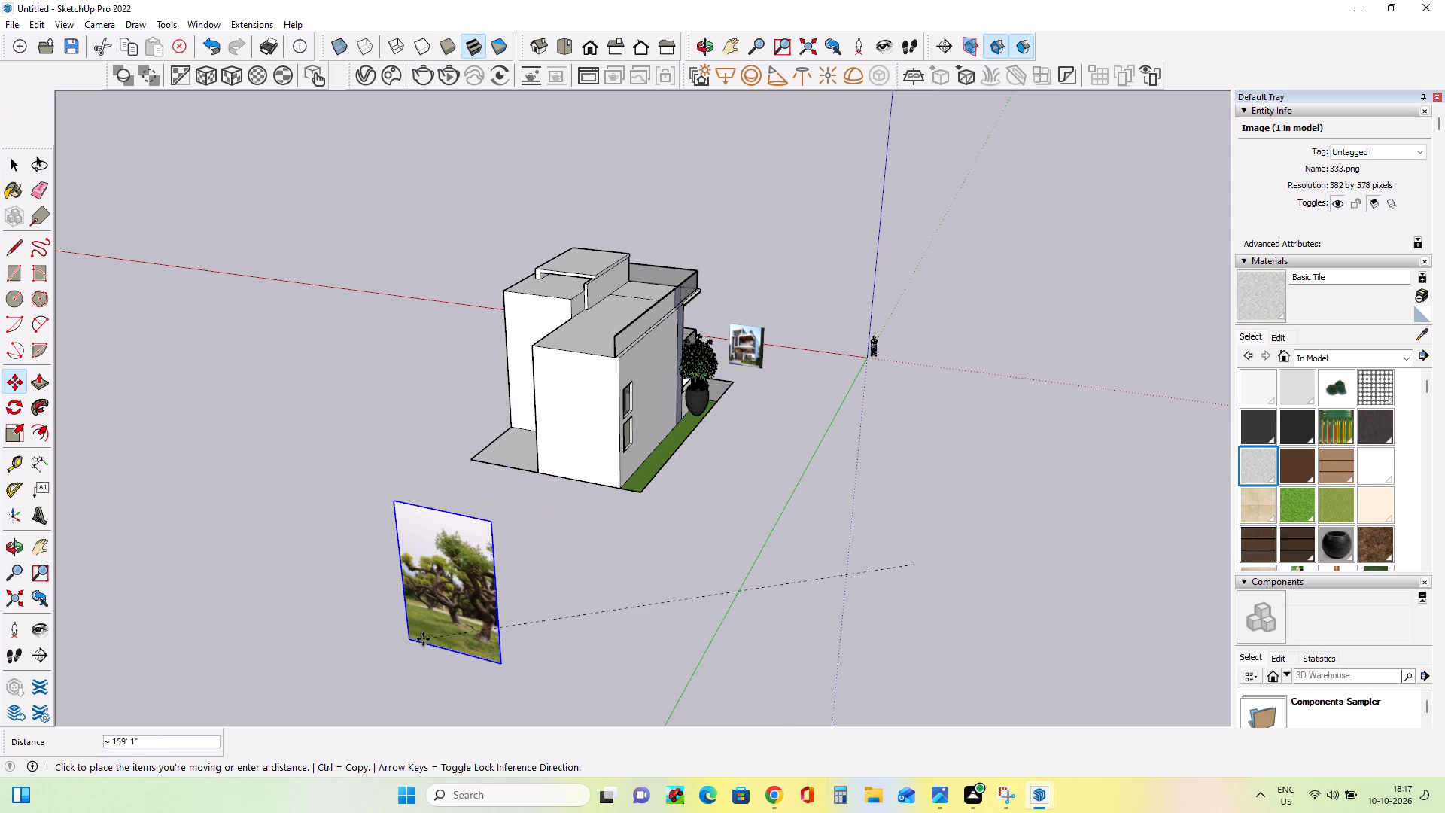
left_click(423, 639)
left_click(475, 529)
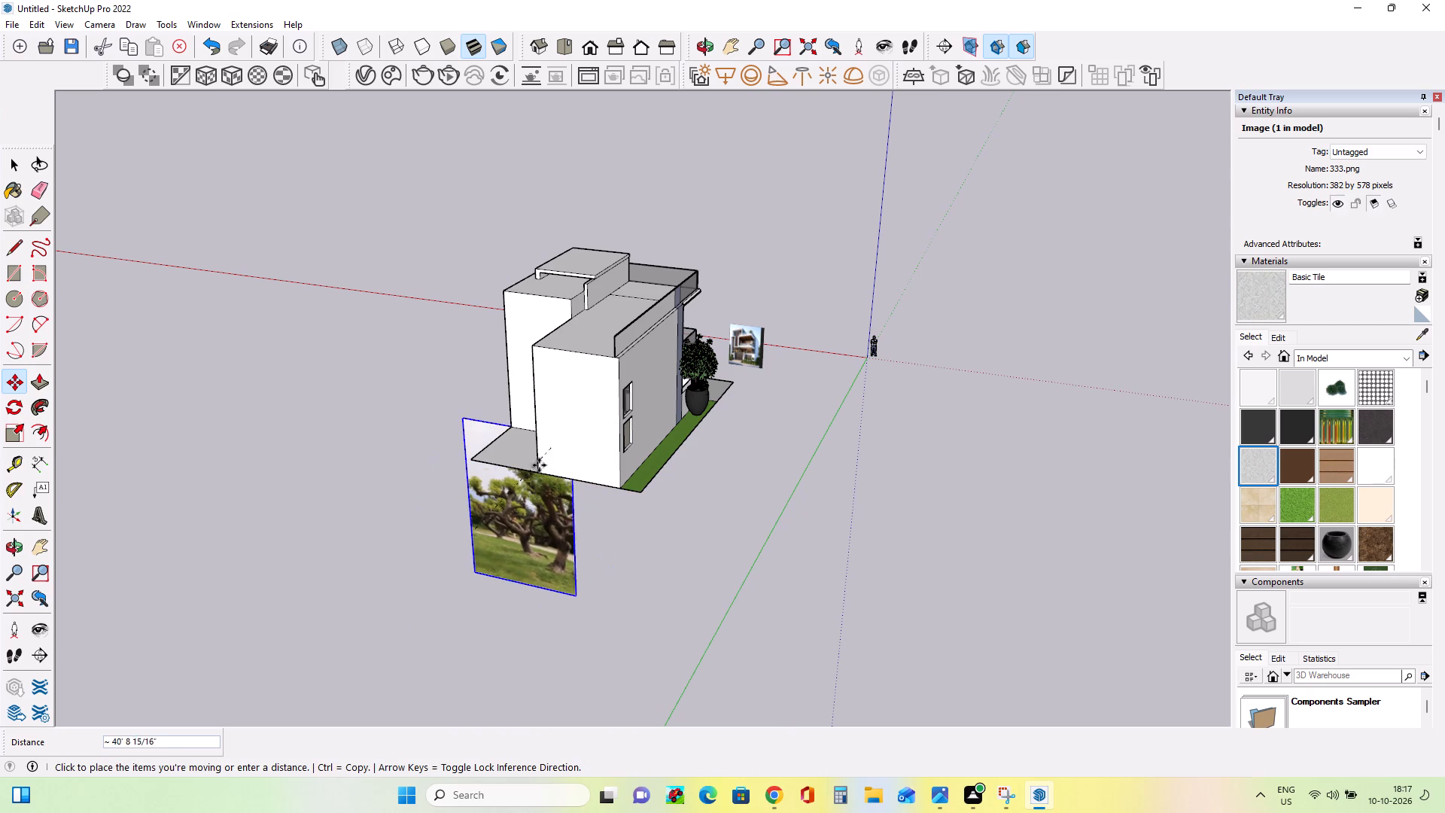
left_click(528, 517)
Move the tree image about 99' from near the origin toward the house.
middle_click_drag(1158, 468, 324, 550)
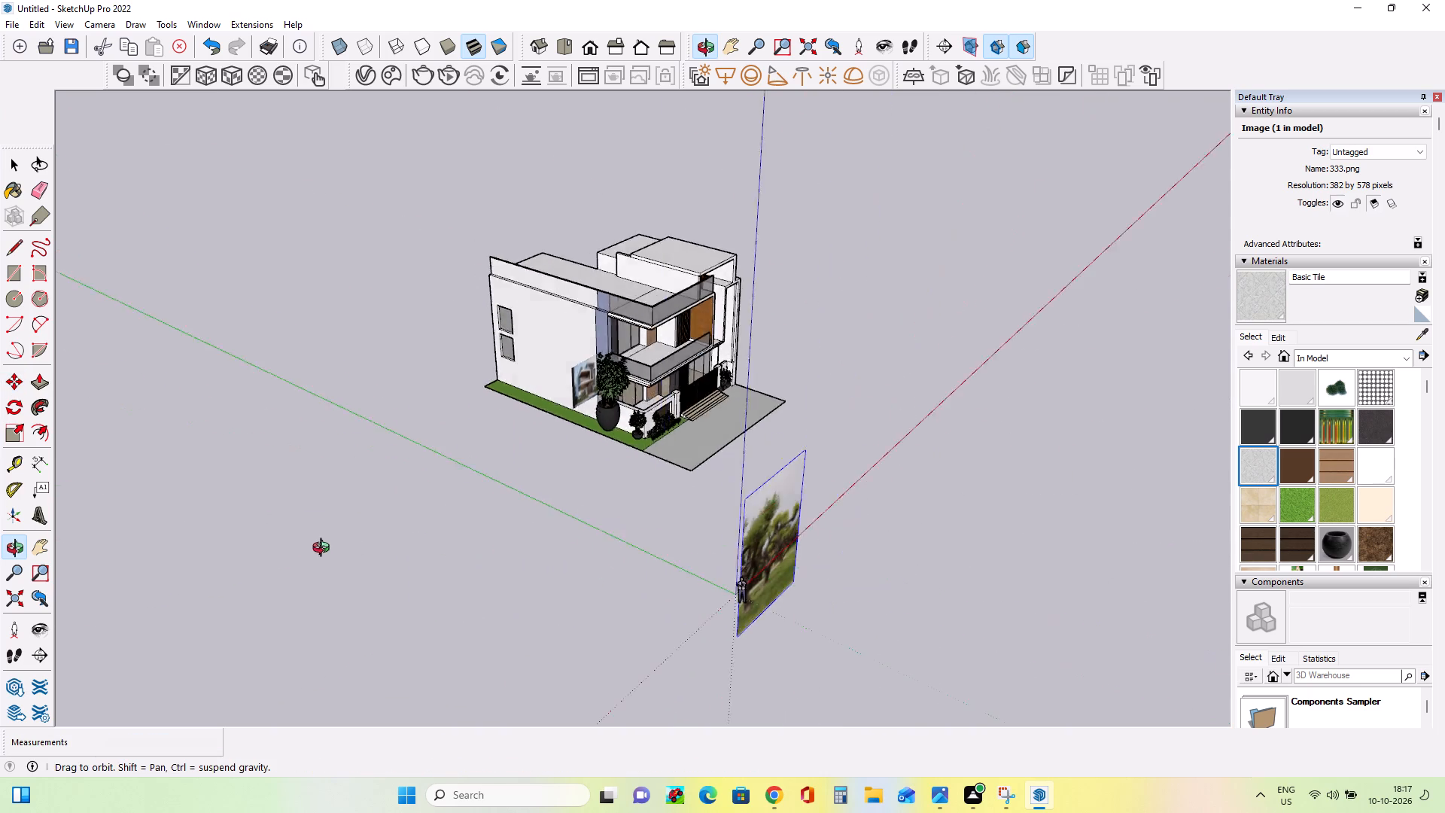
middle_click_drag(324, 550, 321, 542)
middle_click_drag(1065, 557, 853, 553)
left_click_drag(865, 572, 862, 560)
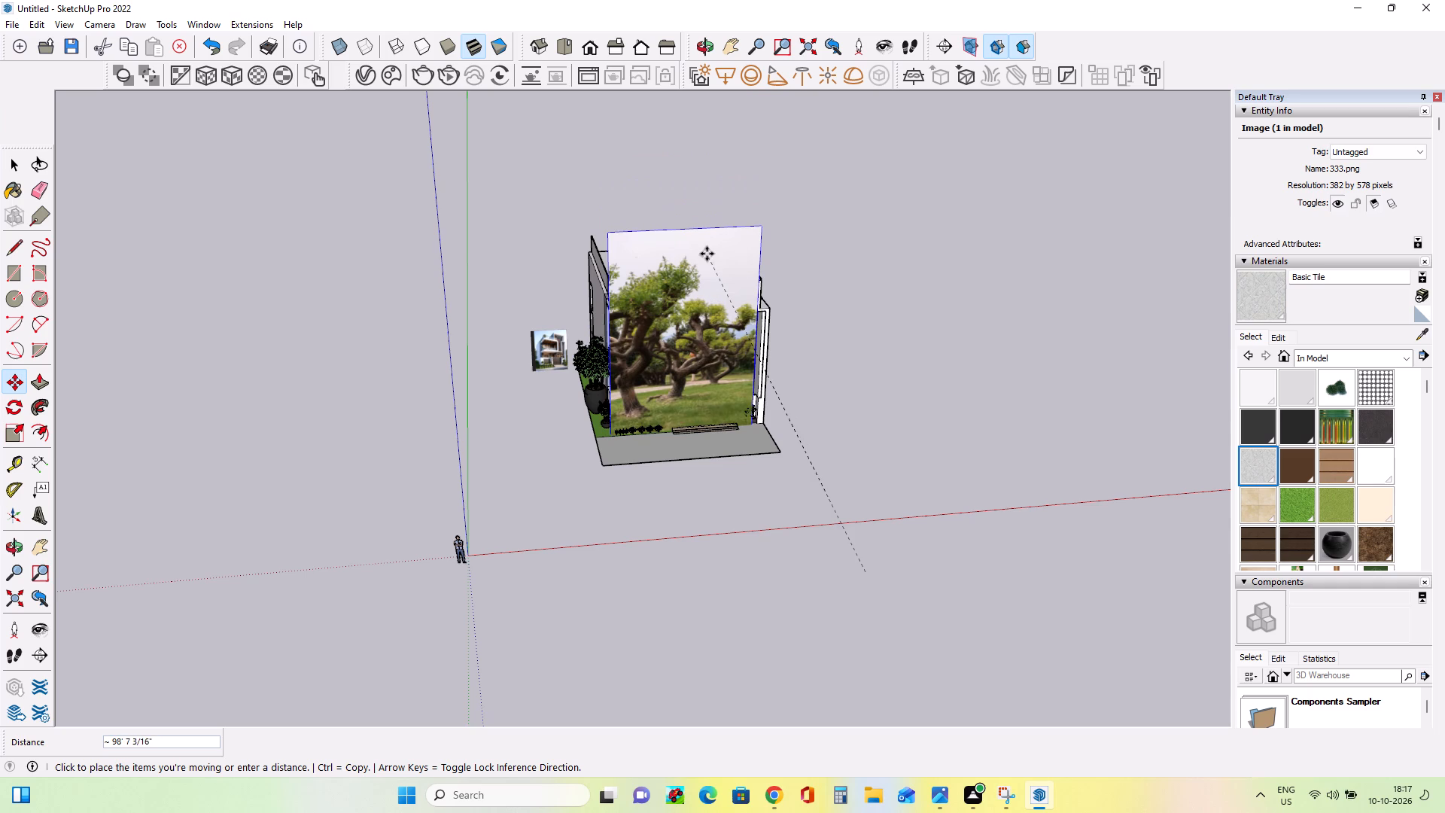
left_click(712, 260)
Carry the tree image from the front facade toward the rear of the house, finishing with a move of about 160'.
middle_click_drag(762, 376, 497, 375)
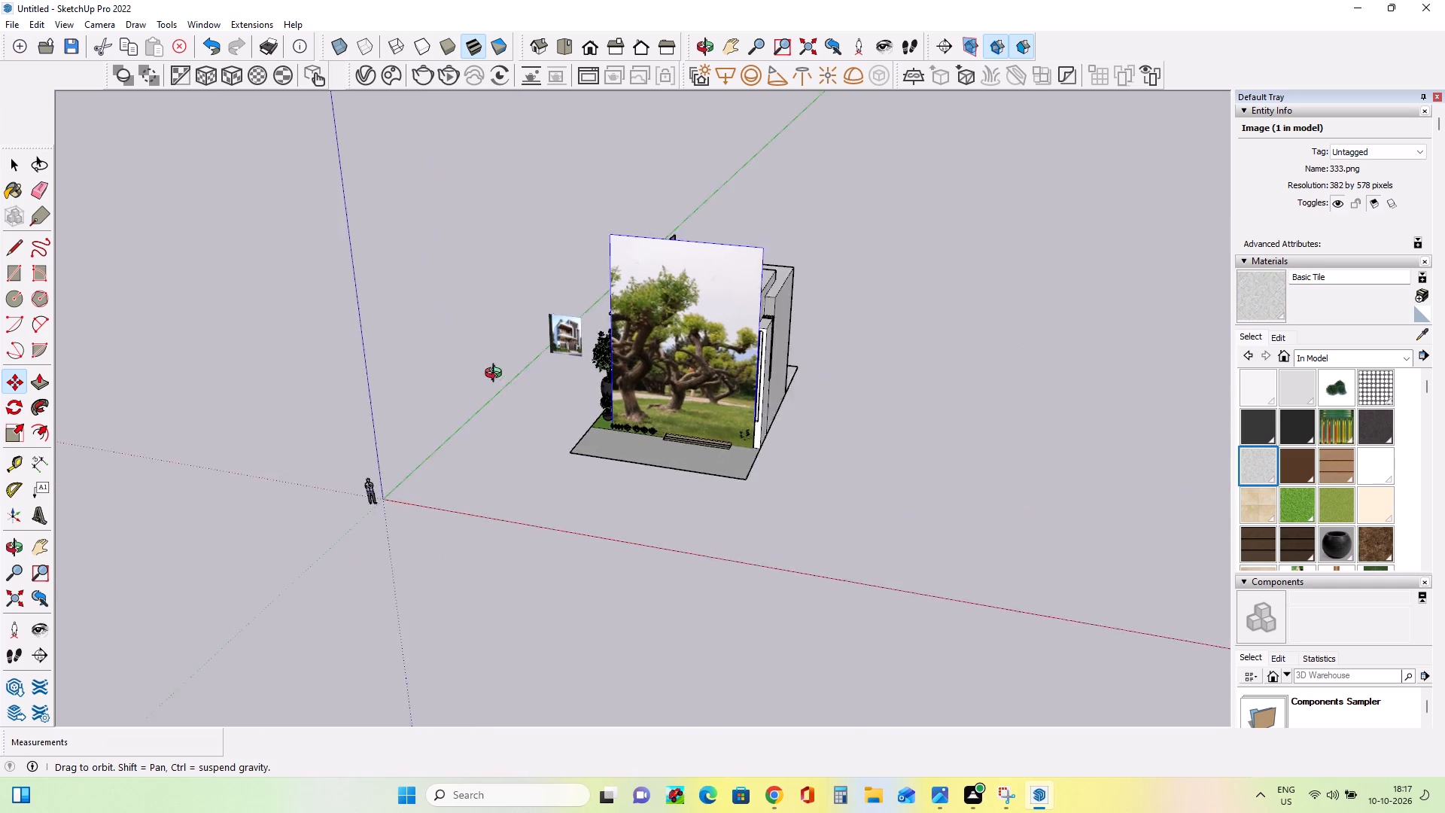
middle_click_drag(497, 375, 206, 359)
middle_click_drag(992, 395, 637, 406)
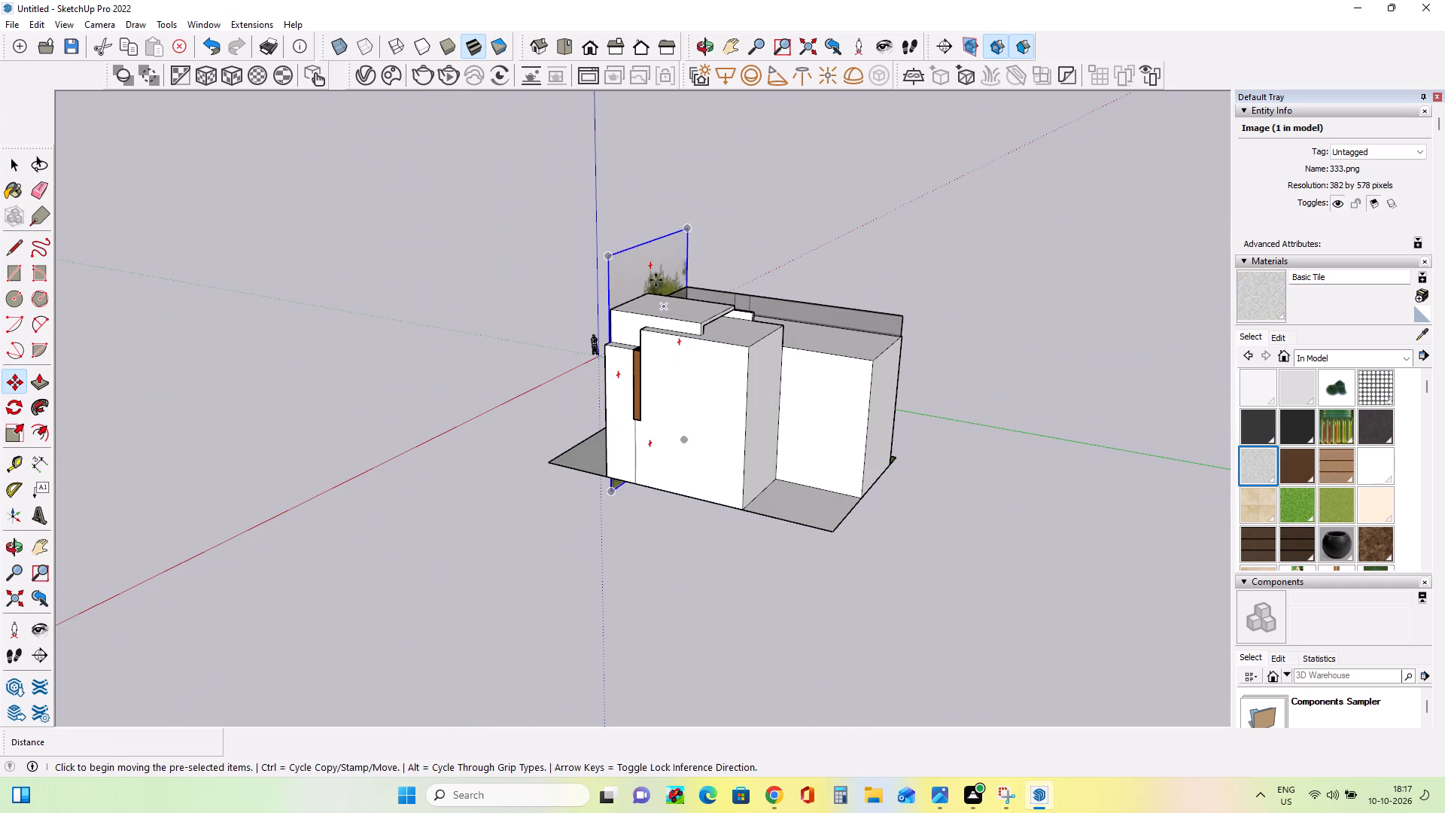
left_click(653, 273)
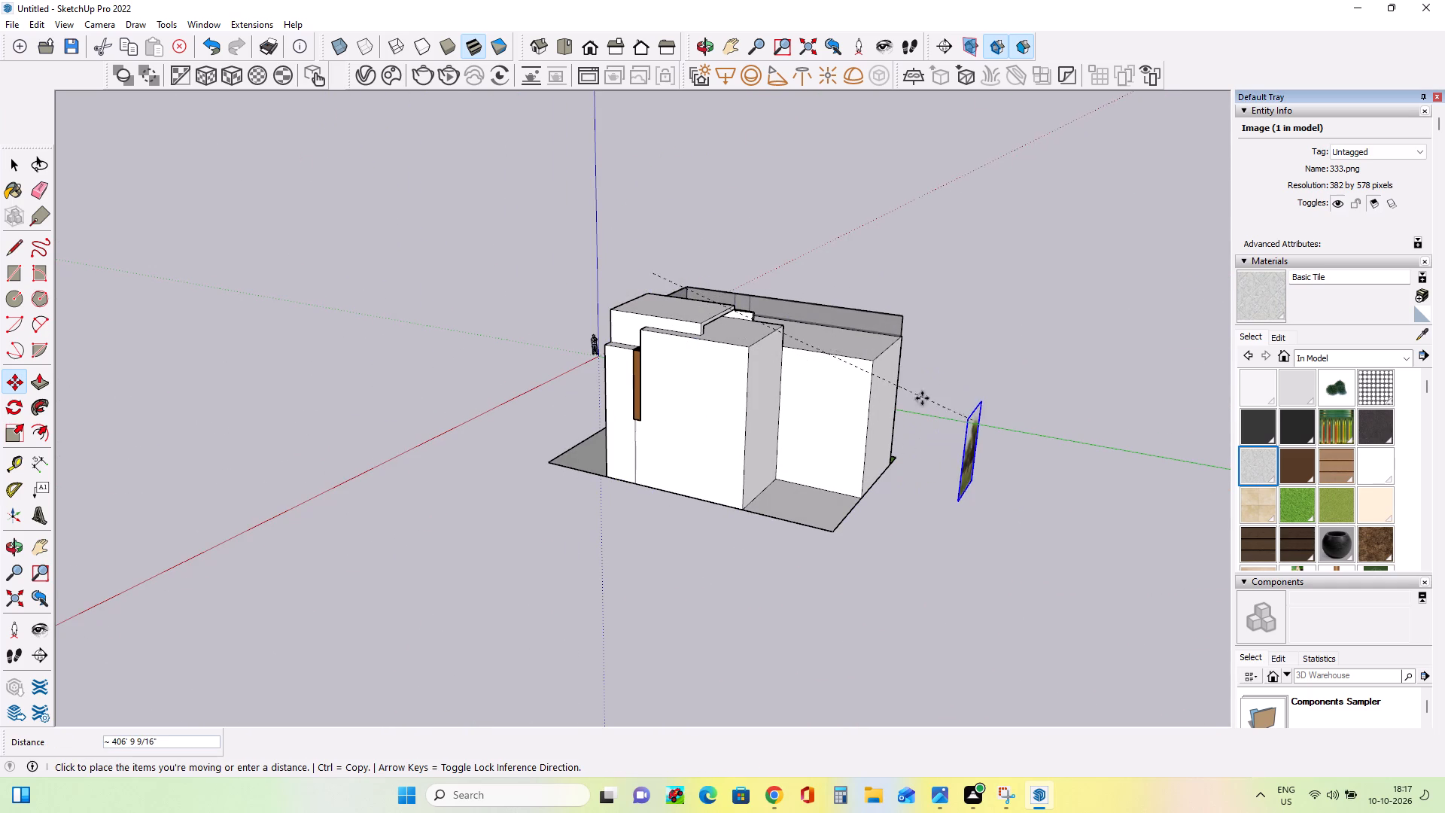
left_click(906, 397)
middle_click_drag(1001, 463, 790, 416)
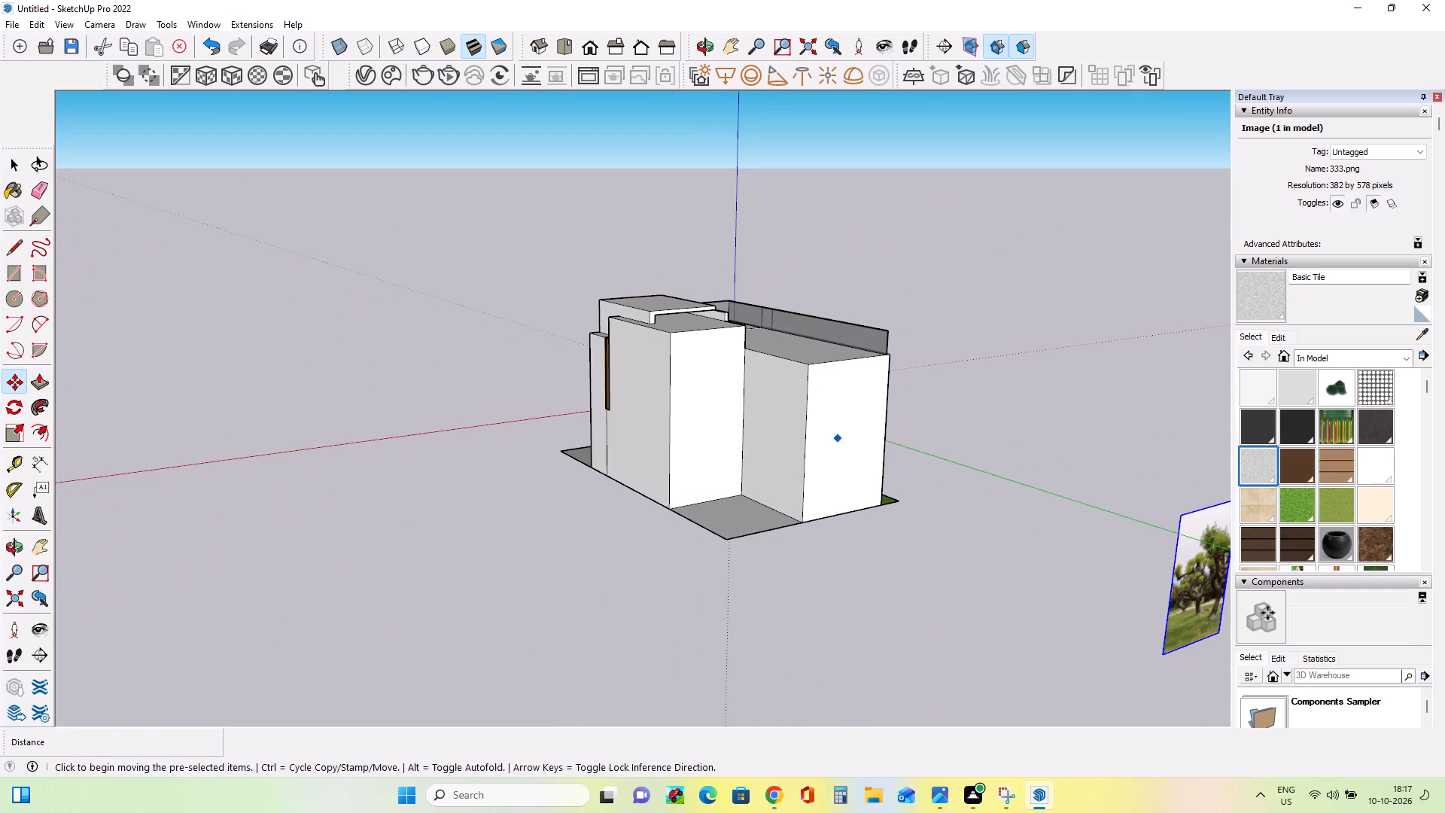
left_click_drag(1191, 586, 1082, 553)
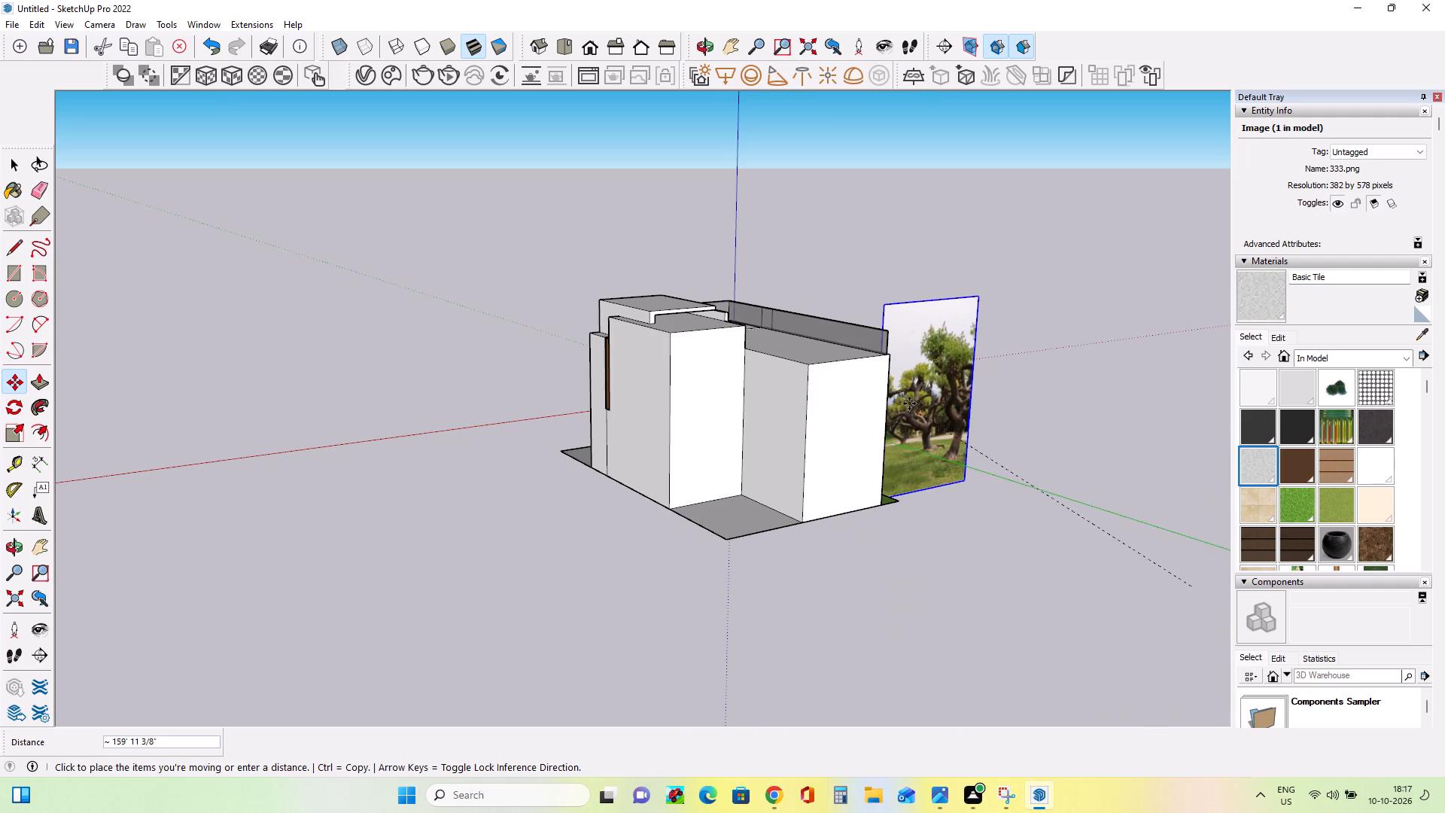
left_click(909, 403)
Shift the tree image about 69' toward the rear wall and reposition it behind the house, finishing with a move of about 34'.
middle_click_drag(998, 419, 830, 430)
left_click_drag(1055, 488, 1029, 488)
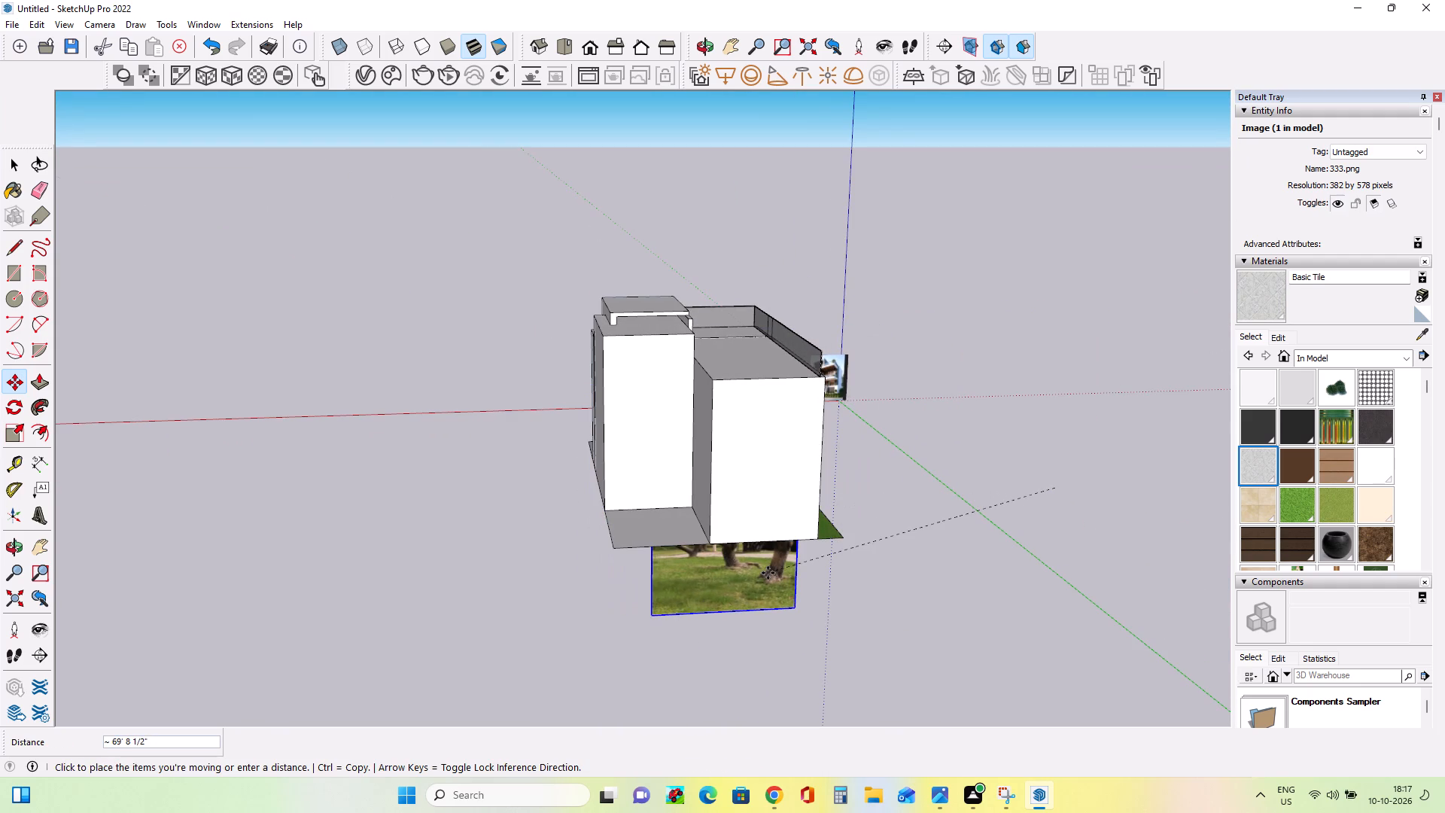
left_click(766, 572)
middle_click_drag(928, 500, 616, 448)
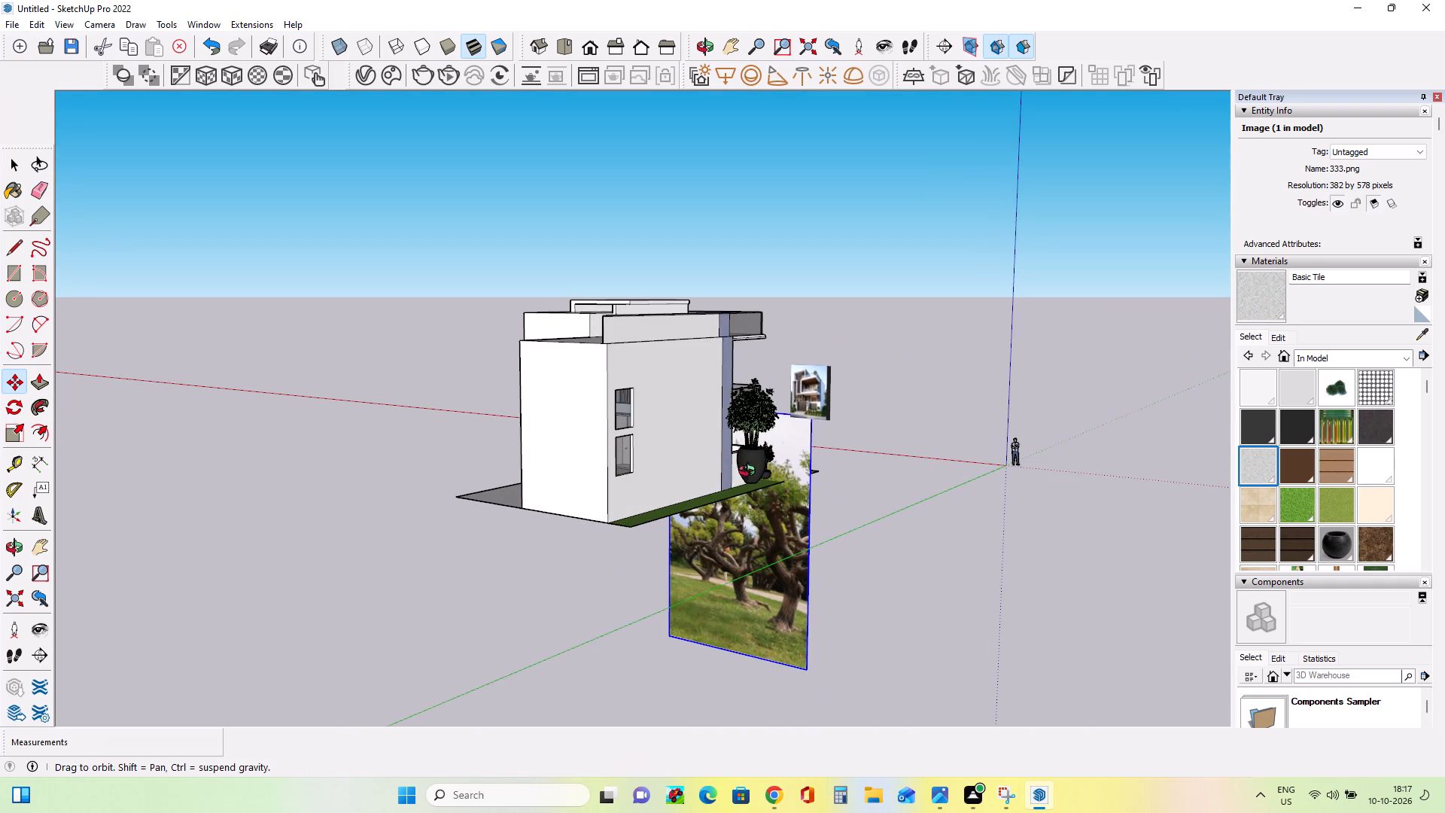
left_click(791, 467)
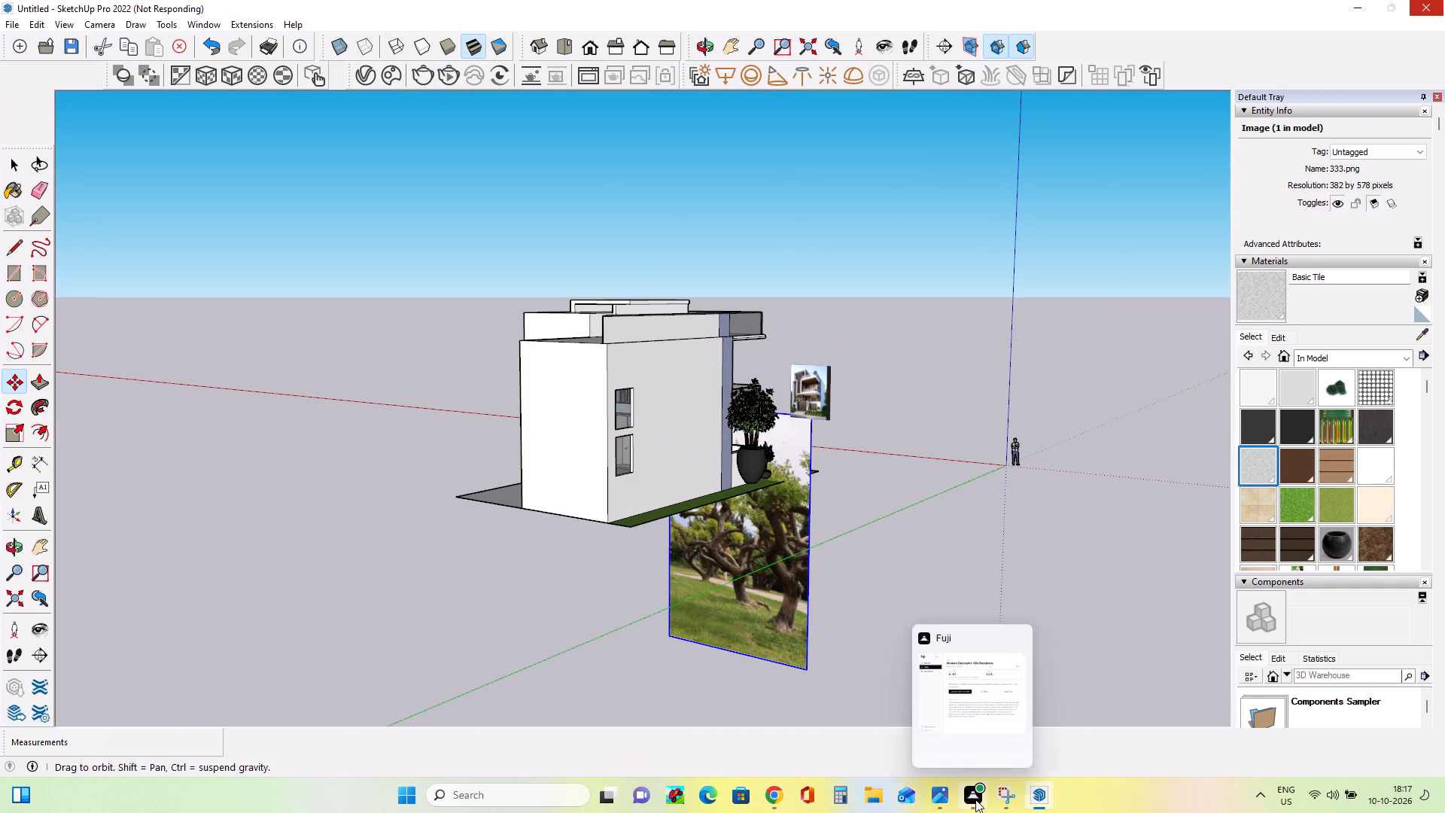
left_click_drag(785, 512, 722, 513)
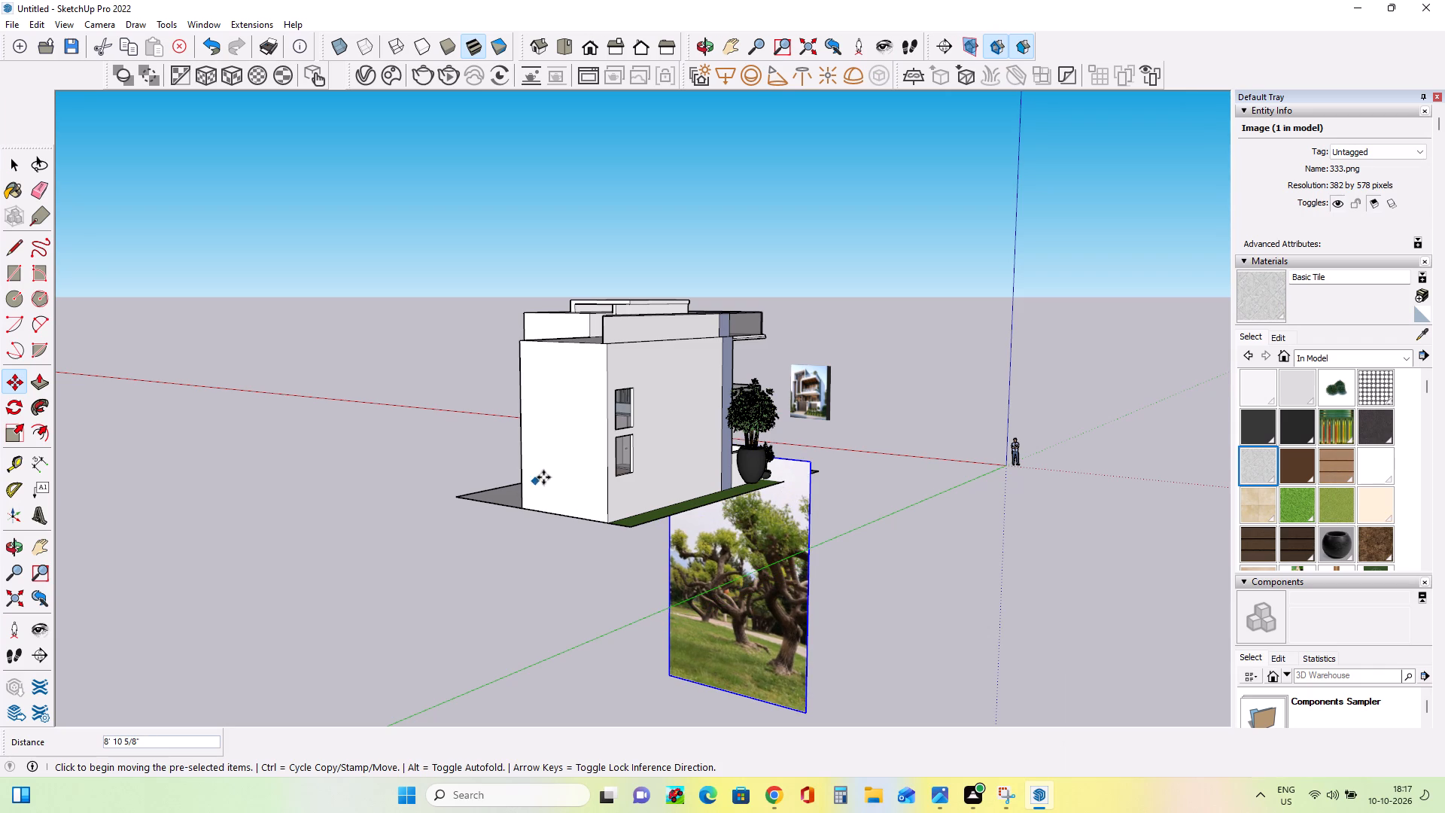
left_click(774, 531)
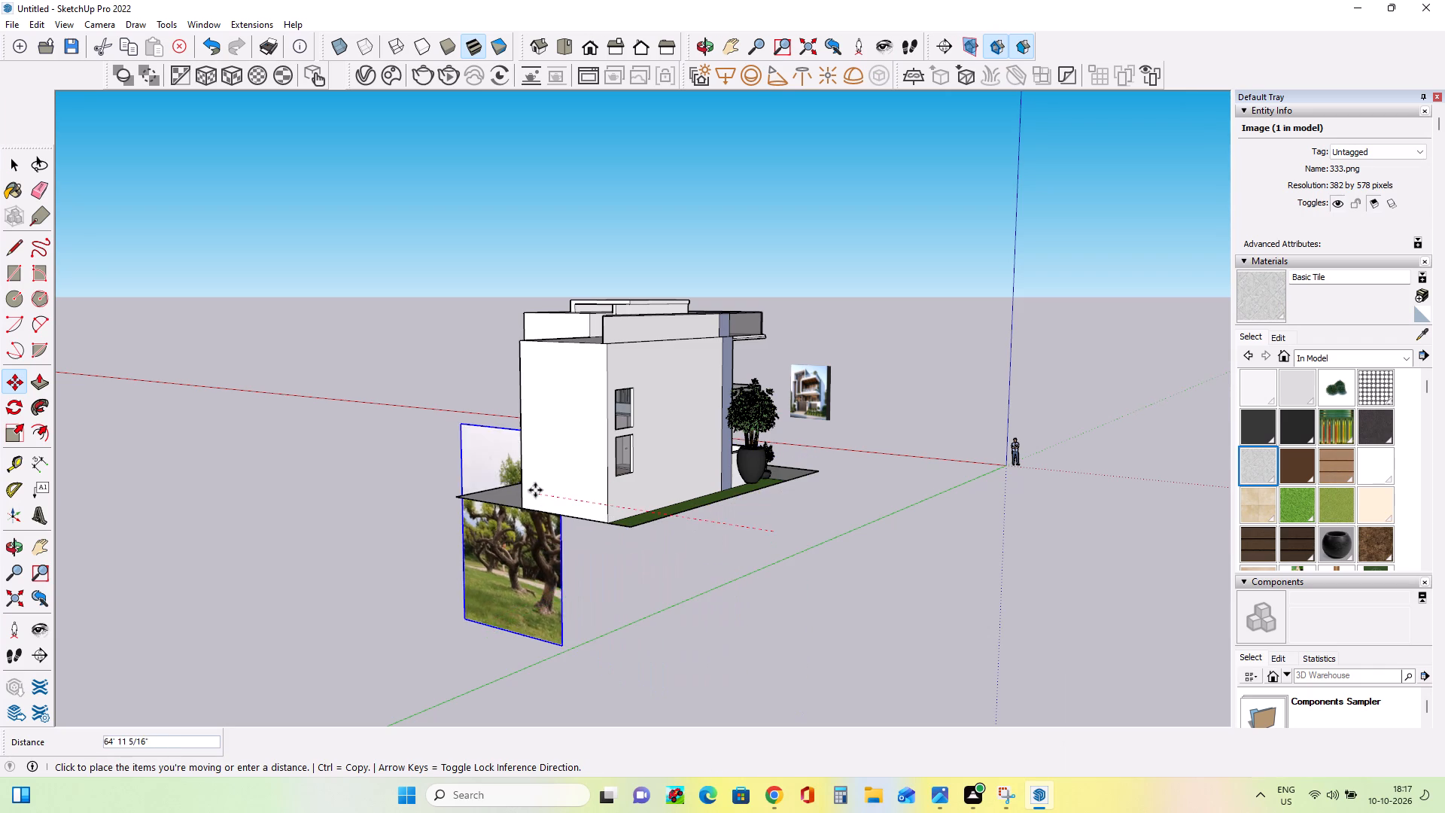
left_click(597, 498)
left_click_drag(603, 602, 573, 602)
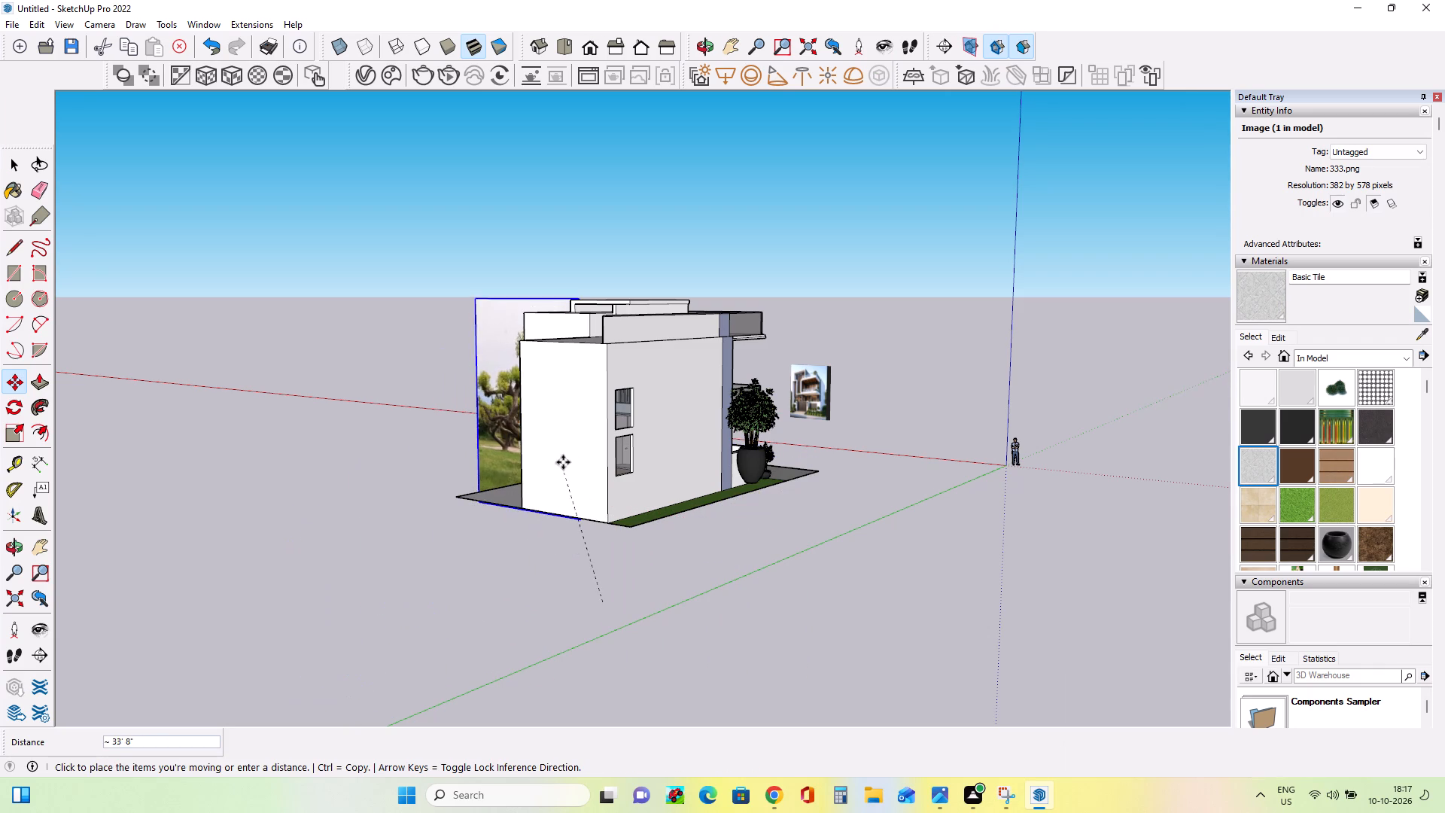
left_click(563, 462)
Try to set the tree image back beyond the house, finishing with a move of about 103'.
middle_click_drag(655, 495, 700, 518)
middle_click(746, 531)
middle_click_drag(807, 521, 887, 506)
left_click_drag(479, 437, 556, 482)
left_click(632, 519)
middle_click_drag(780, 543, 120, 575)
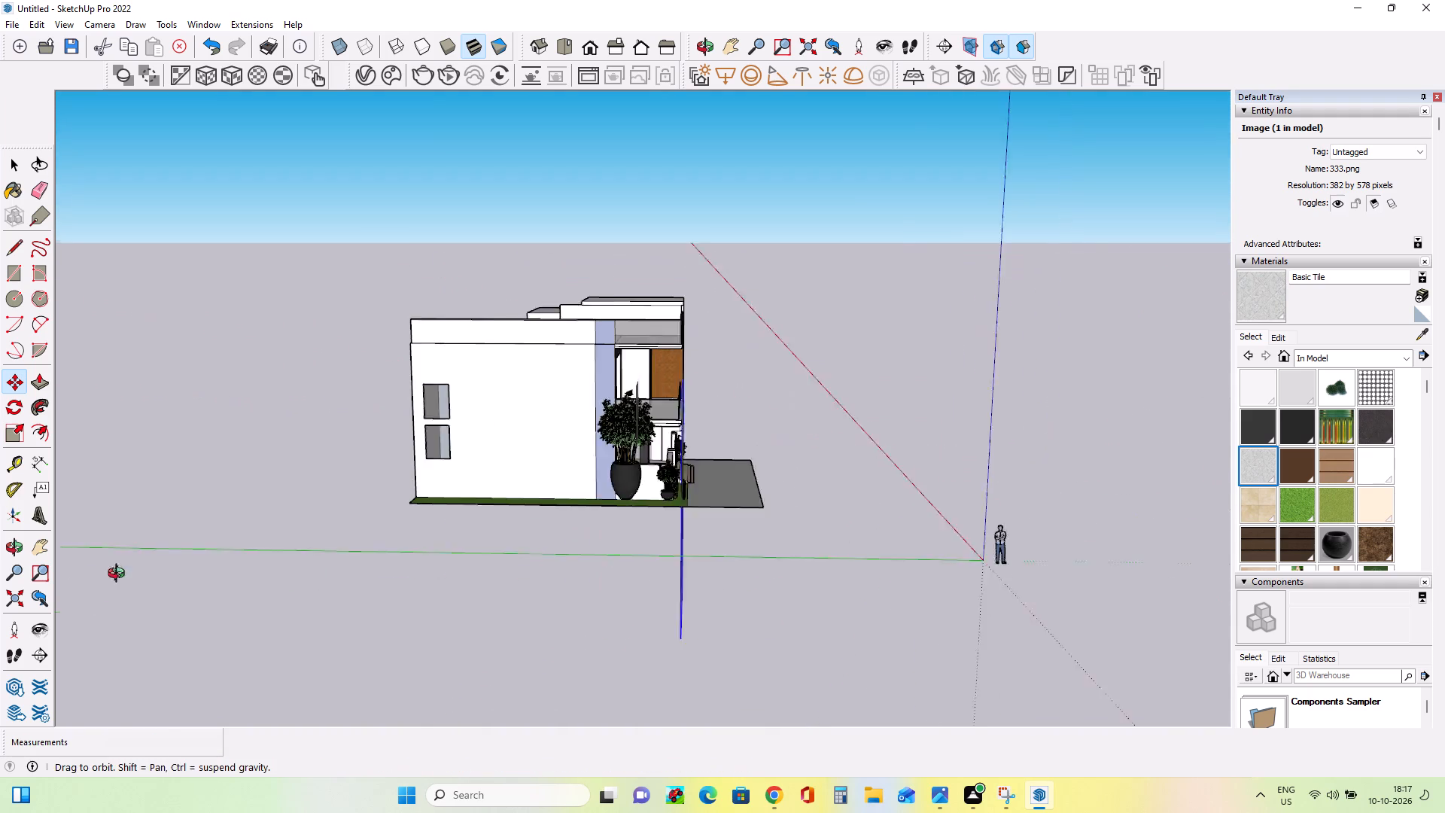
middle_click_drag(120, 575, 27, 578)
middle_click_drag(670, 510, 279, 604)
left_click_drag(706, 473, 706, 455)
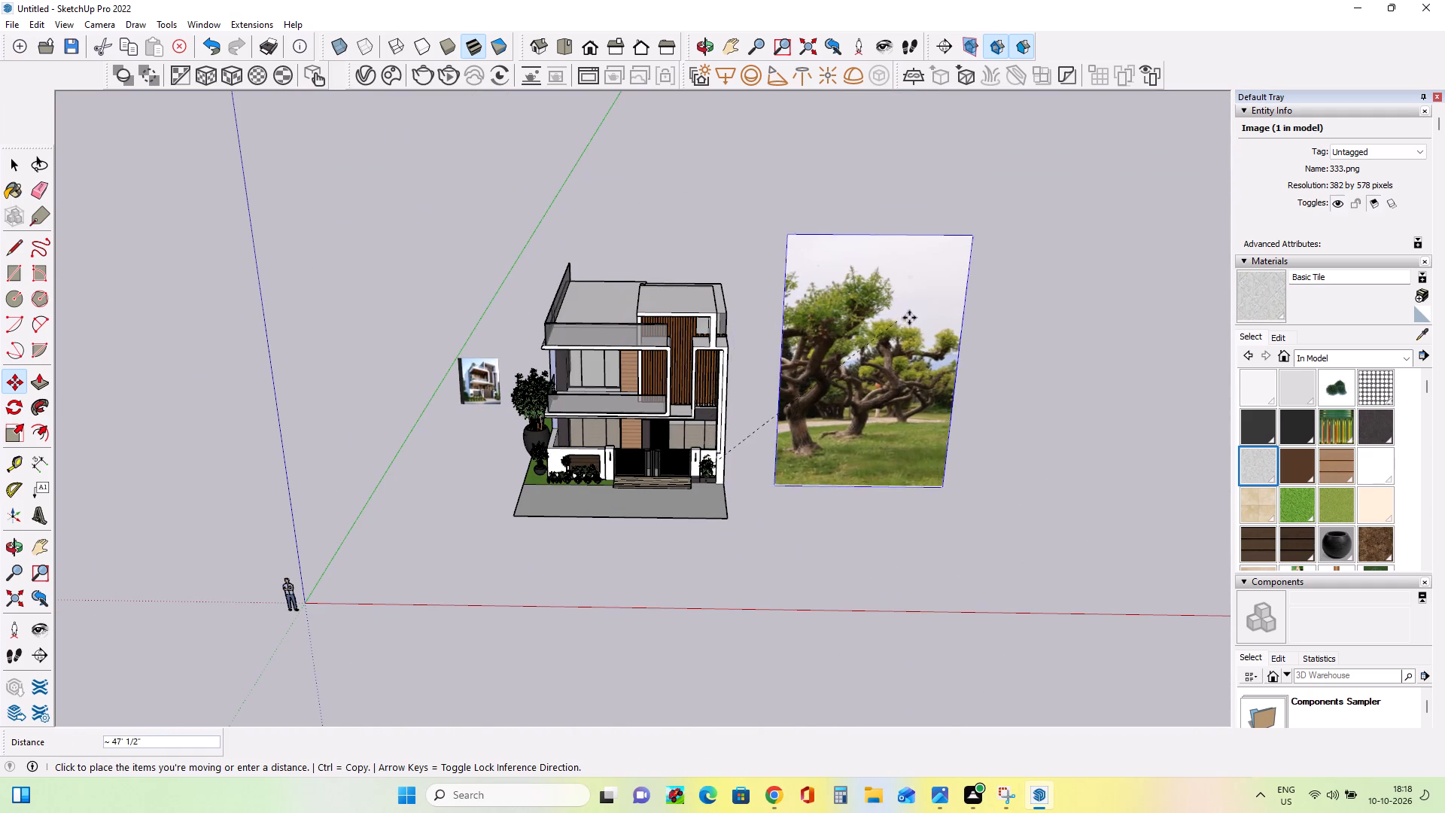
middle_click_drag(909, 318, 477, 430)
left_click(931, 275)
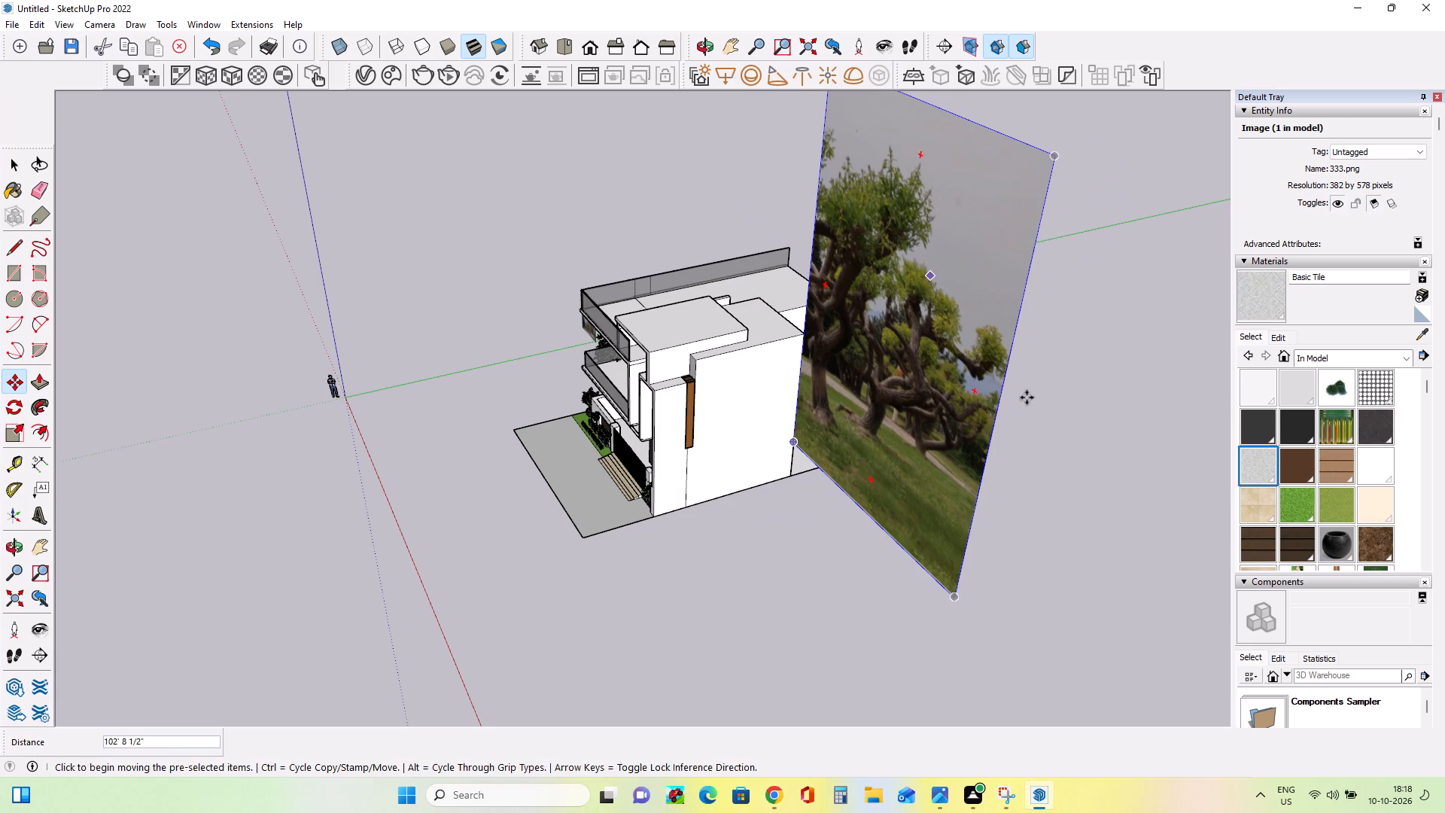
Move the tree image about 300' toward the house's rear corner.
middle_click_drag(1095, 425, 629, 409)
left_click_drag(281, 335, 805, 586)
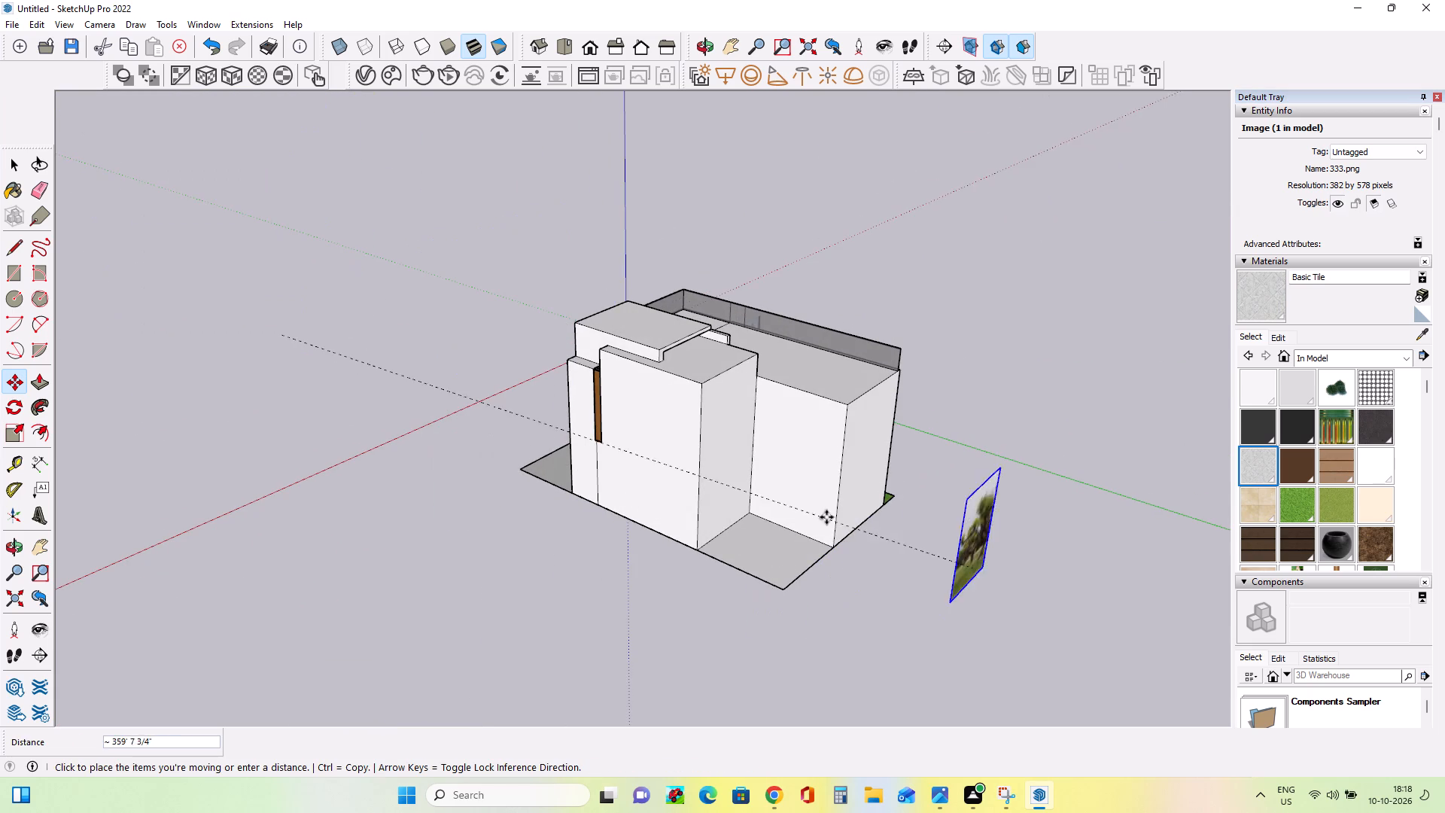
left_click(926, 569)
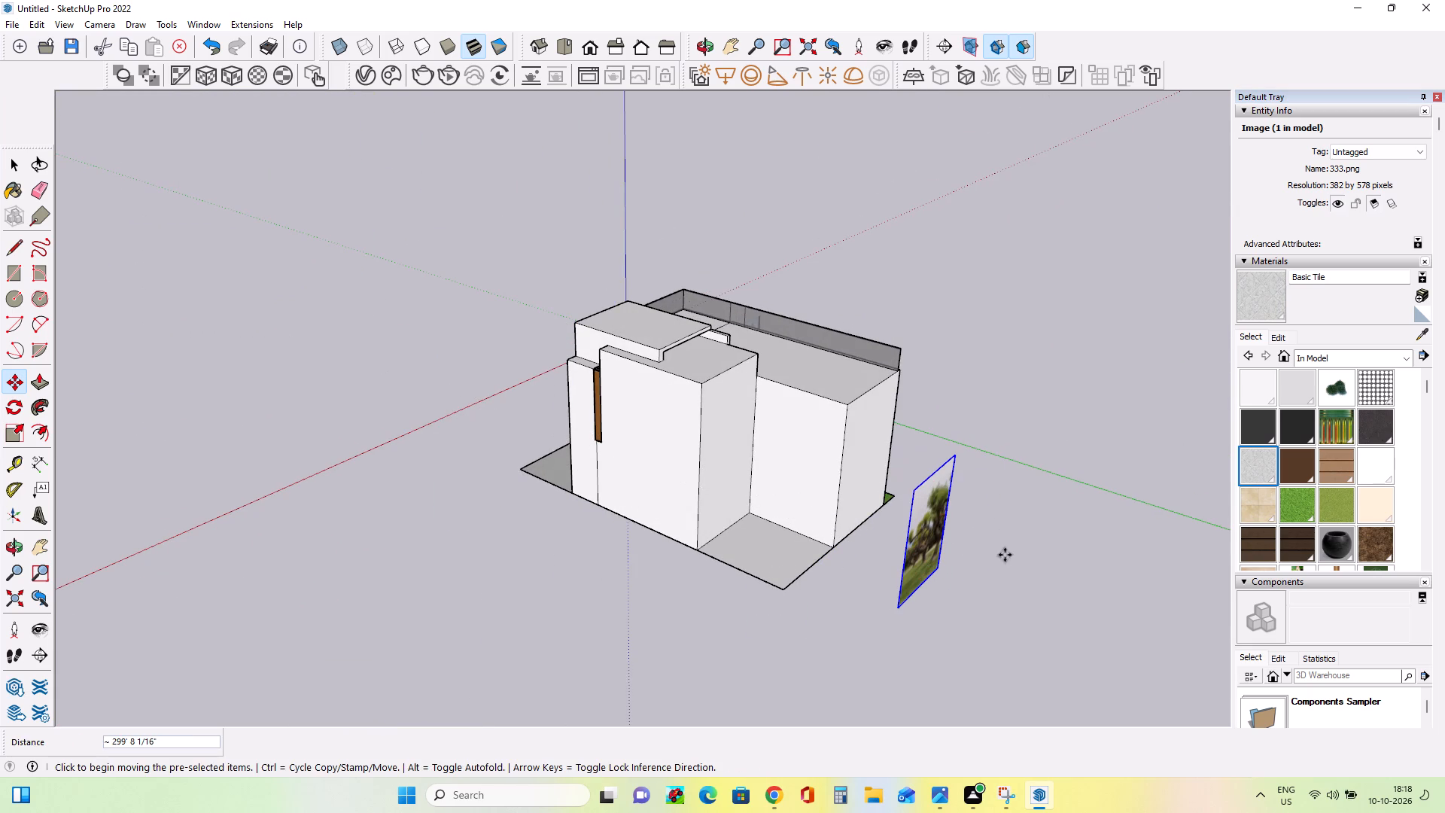
Delete the tree image from the model.
key("Delete")
Import the 222 forest picture as an image and place it about 39' wide at the house's front gate.
middle_click_drag(727, 575, 1390, 594)
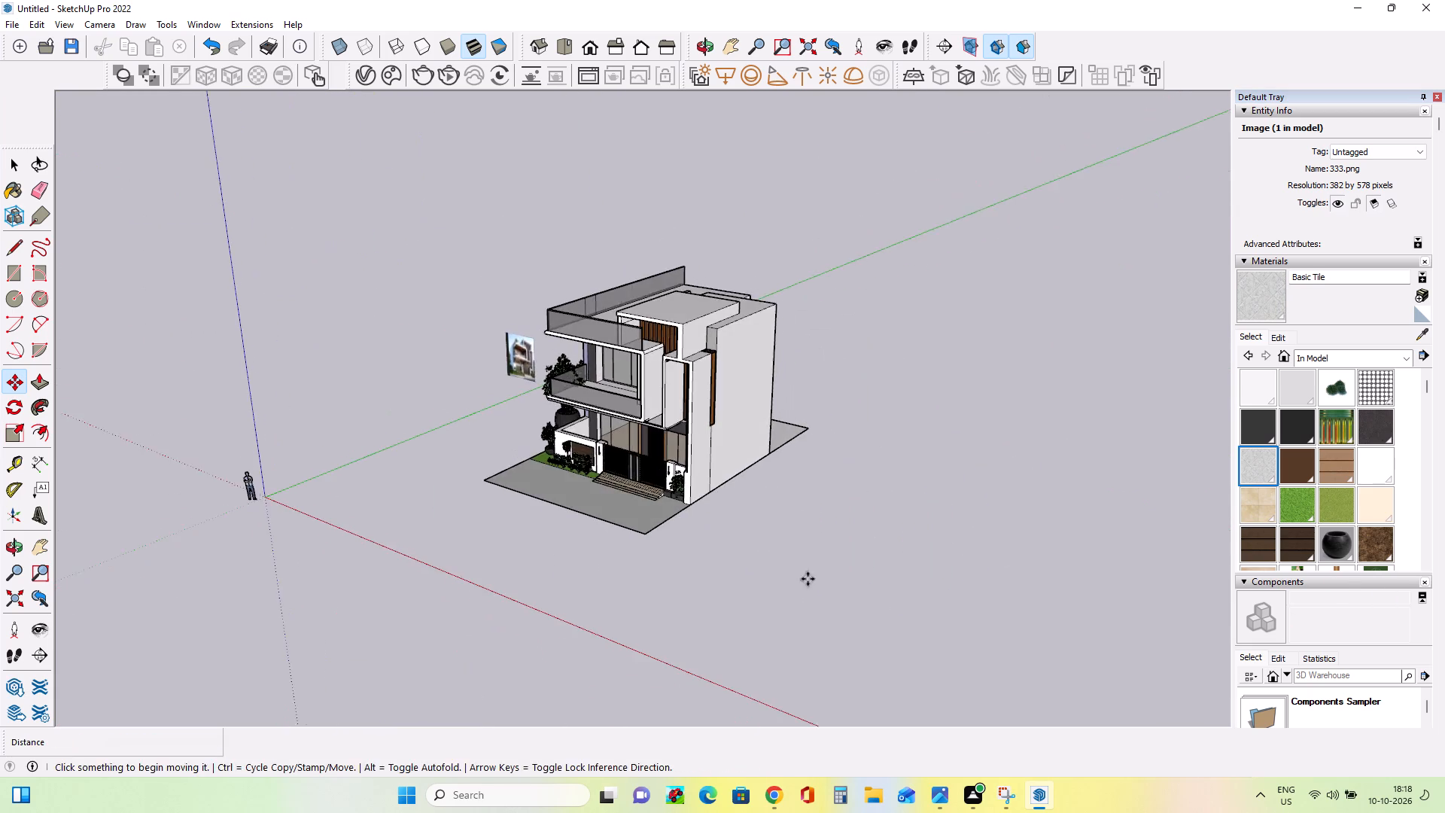
middle_click_drag(640, 607, 970, 649)
scroll(655, 480, "up", 7)
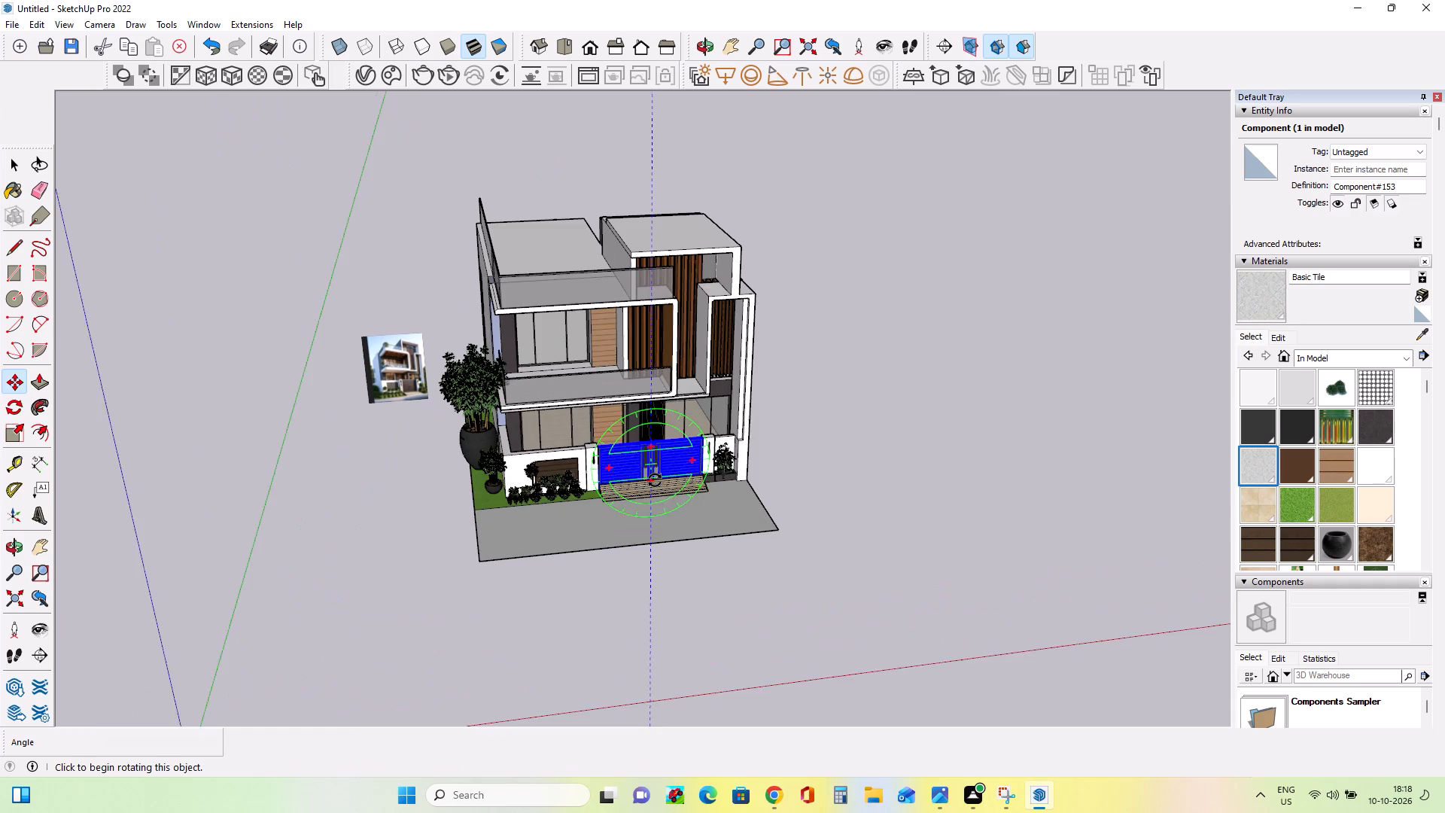
scroll(655, 480, "up", 12)
scroll(679, 466, "down", 3)
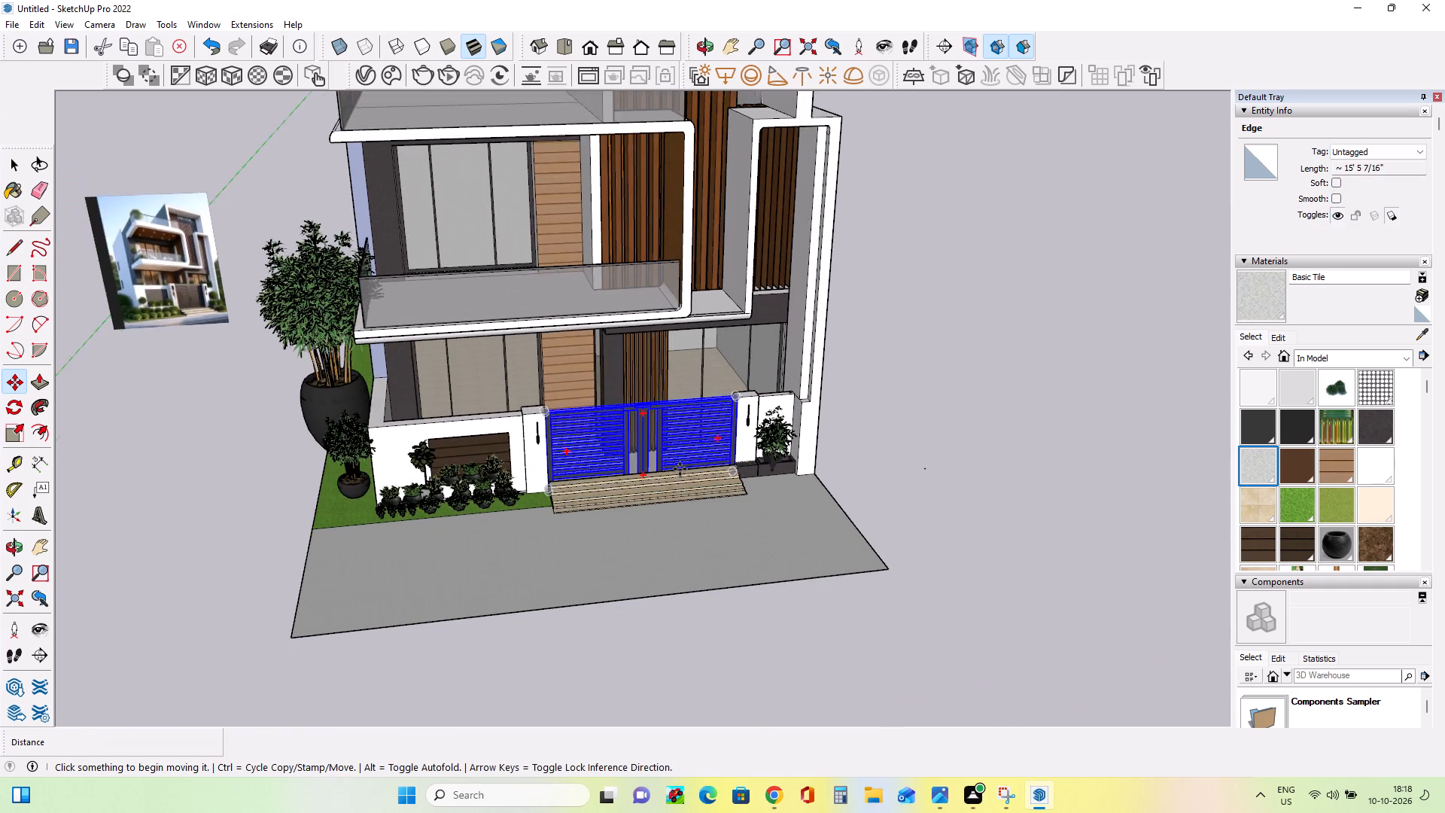
scroll(680, 469, "down", 4)
left_click(18, 26)
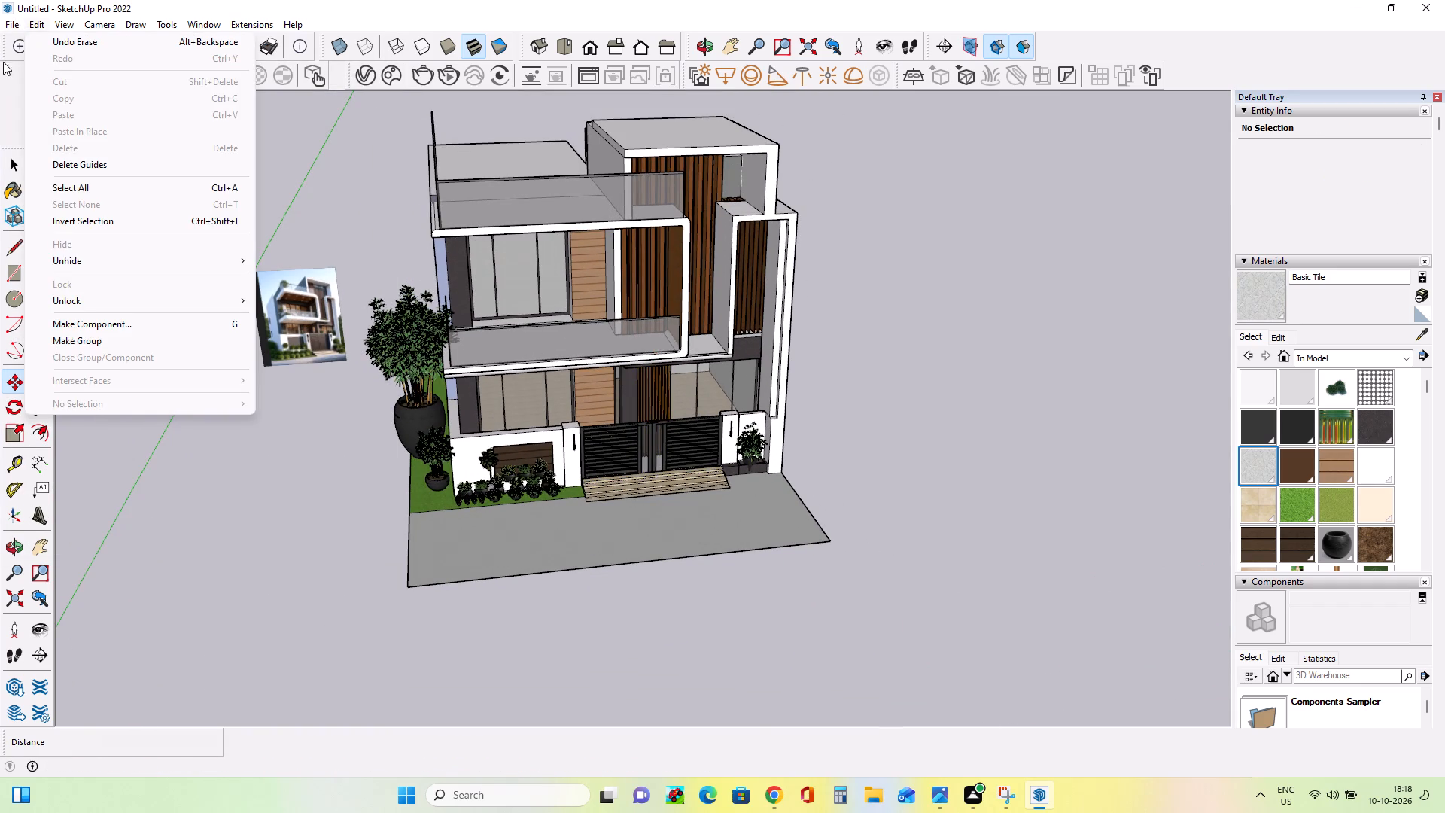
left_click(75, 286)
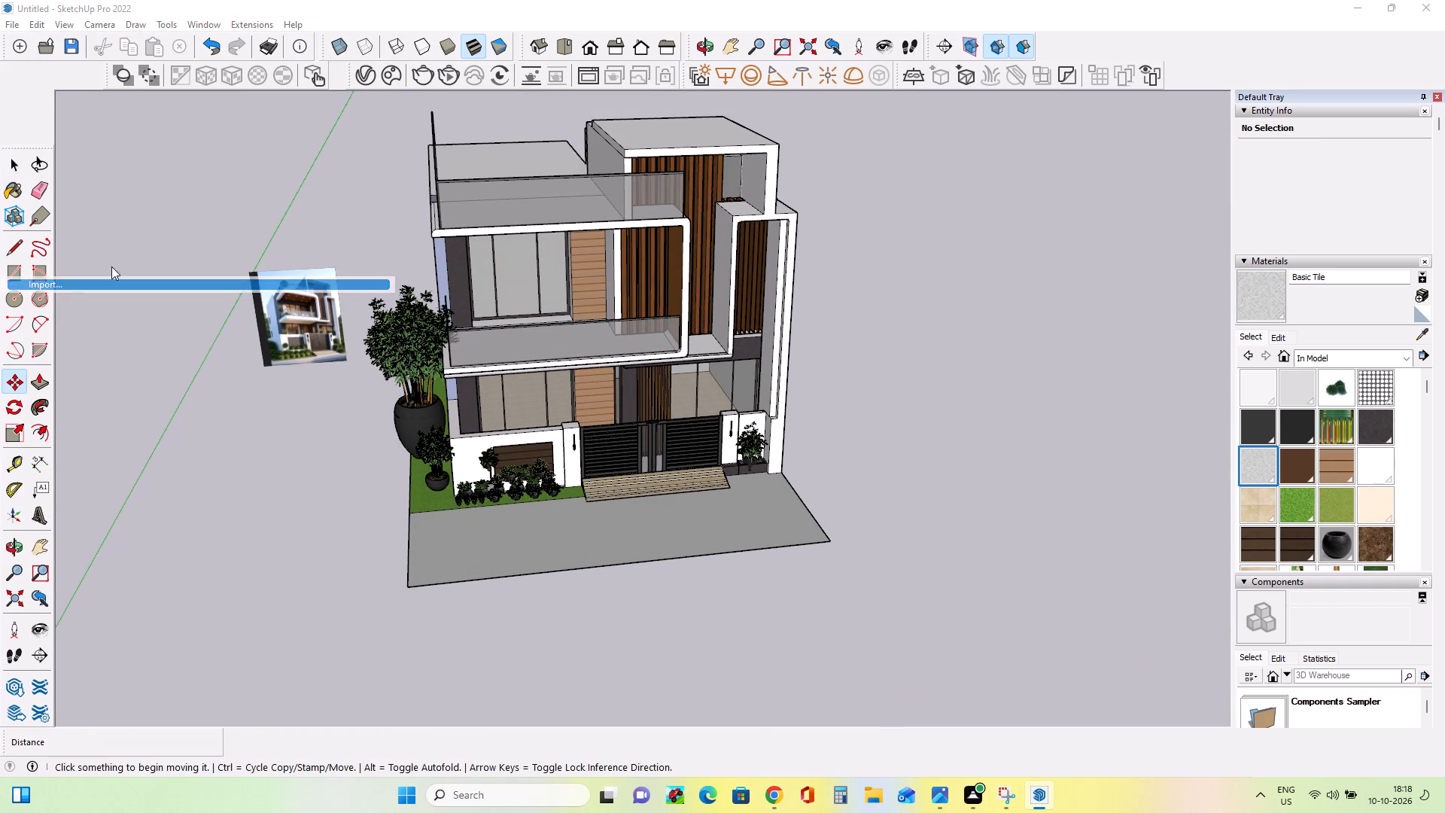
left_click(699, 383)
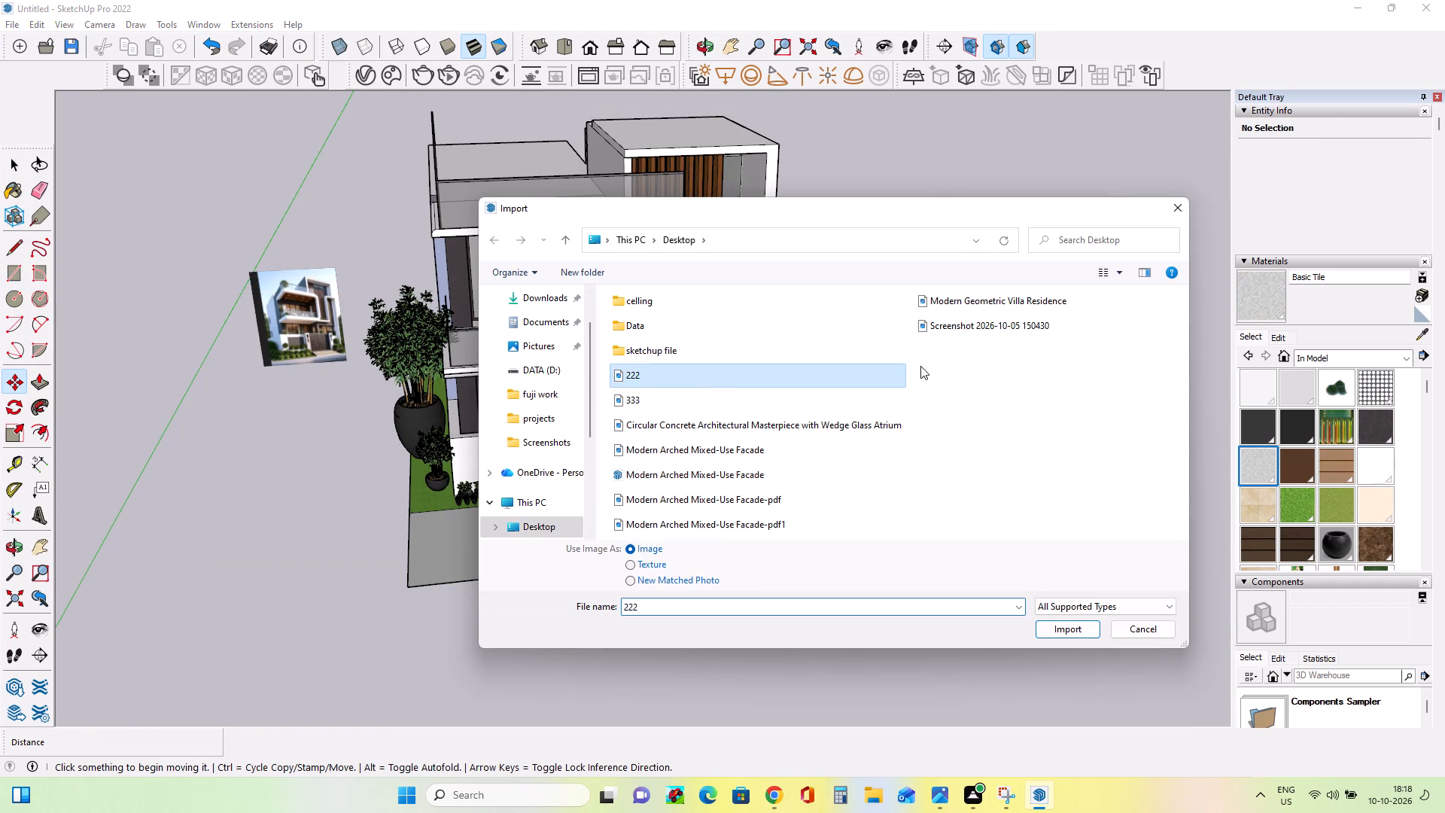
left_click(1060, 635)
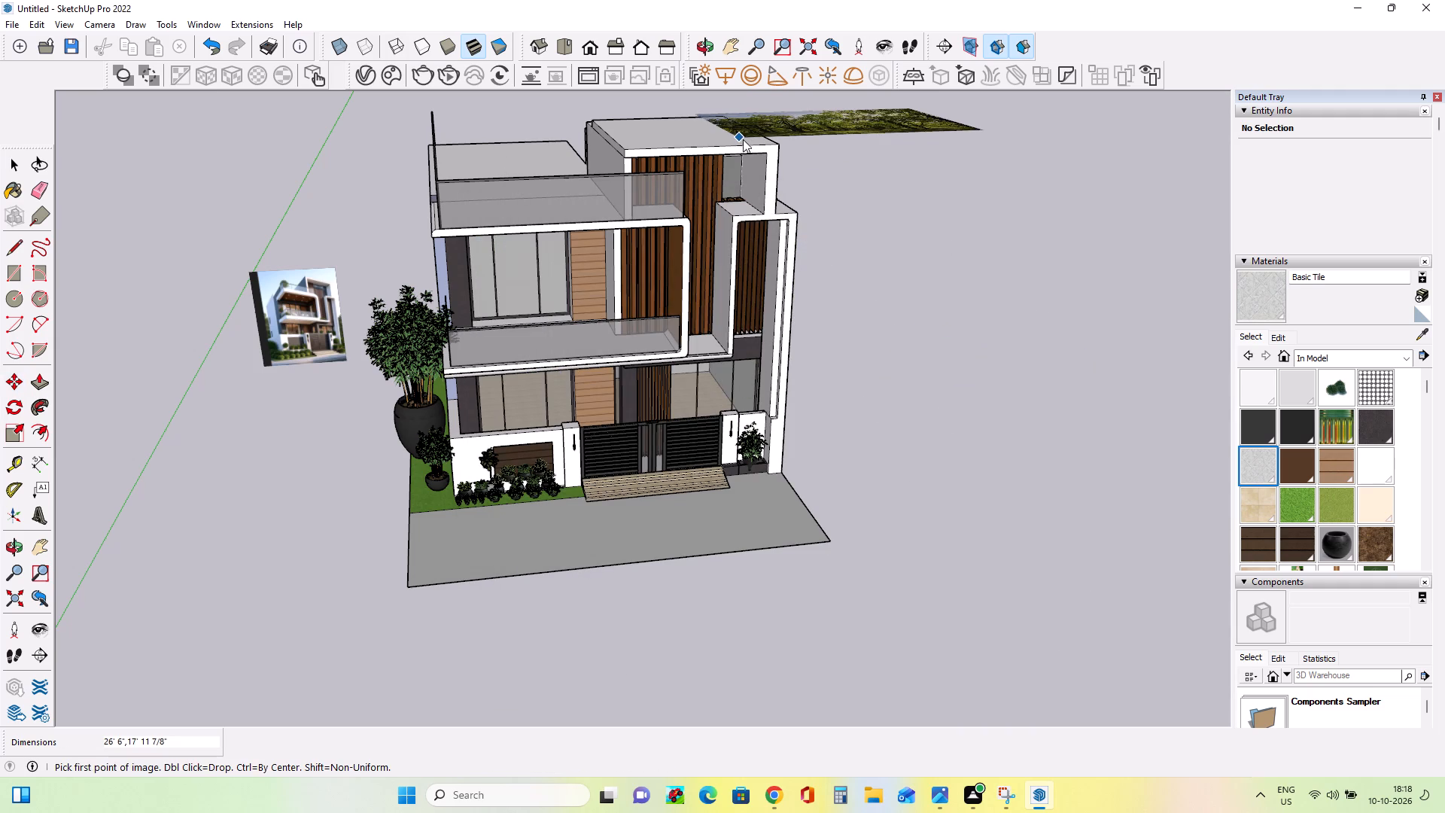
left_click(705, 446)
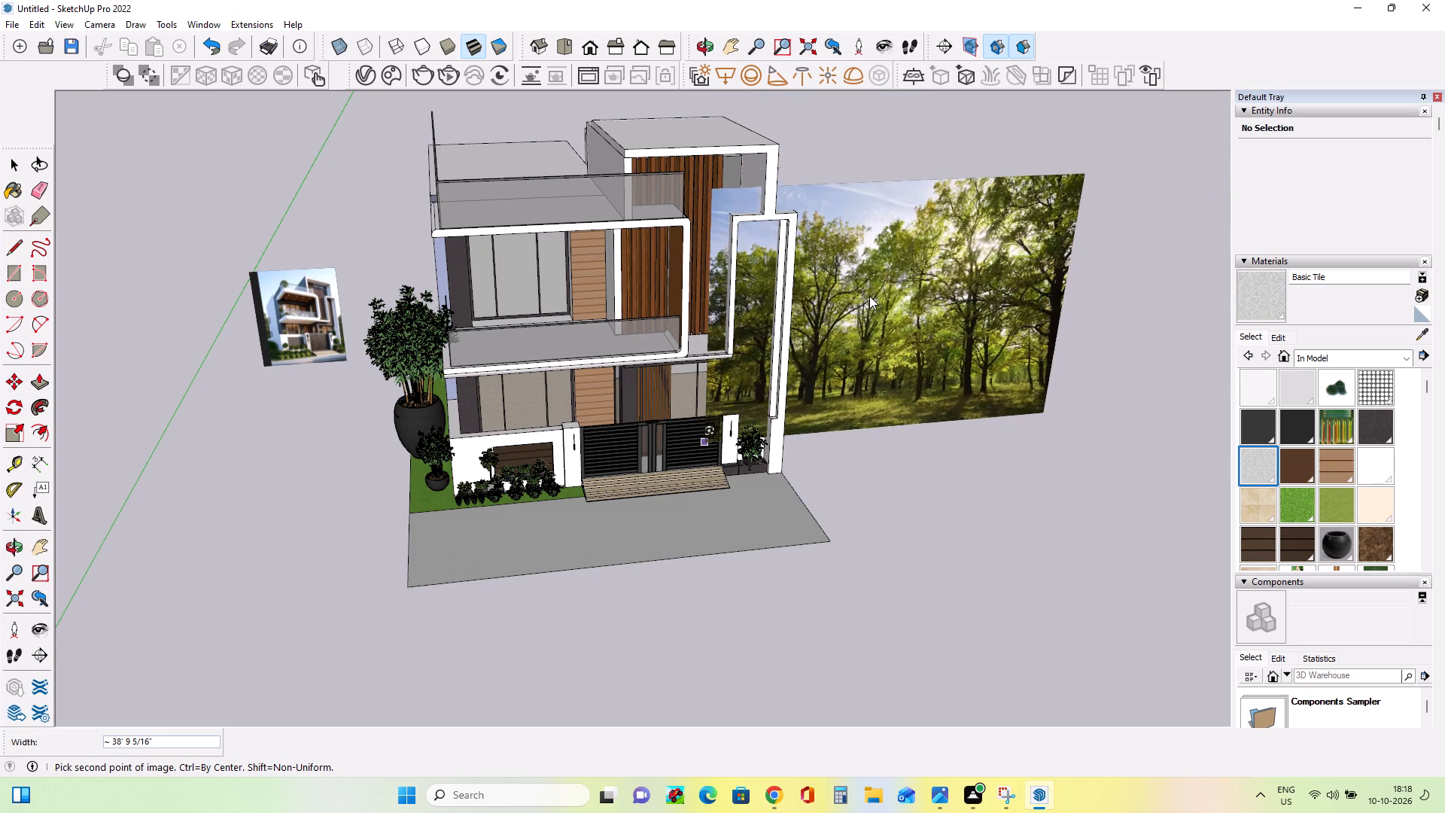
left_click(869, 296)
Move the forest image about 147' away from the front gate.
middle_click_drag(826, 464, 1270, 355)
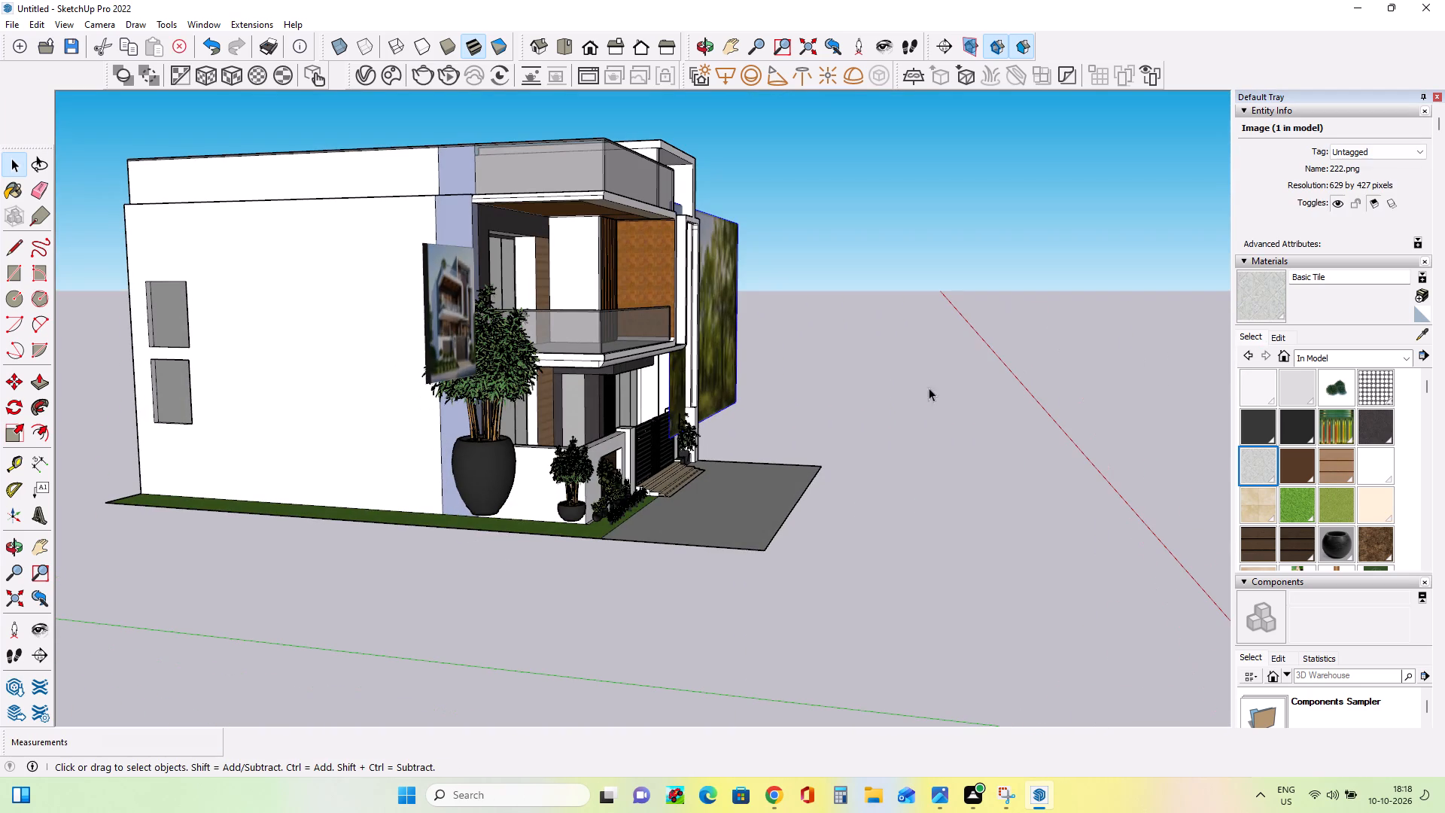
scroll(744, 431, "down", 4)
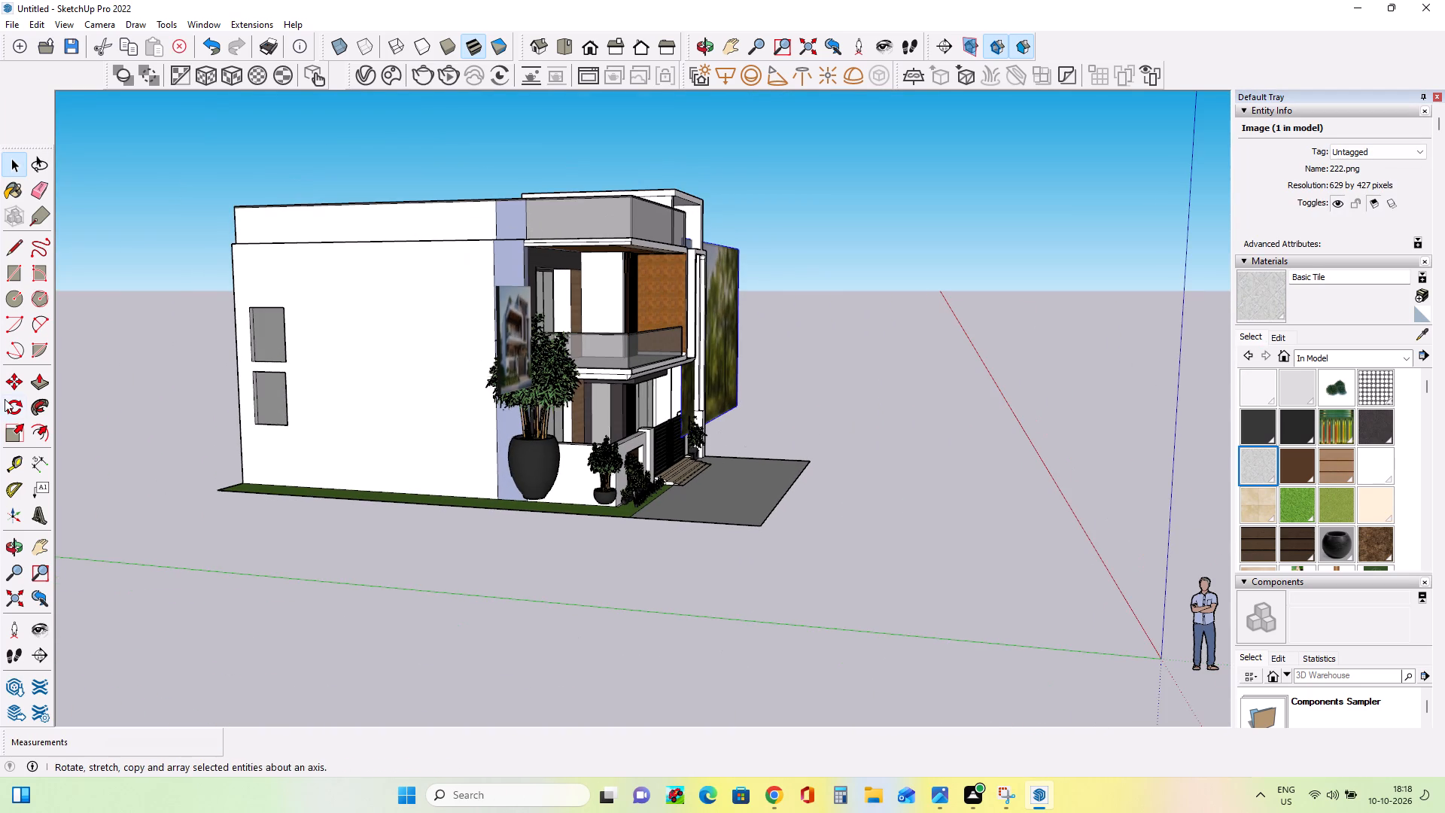
left_click(12, 380)
left_click(680, 430)
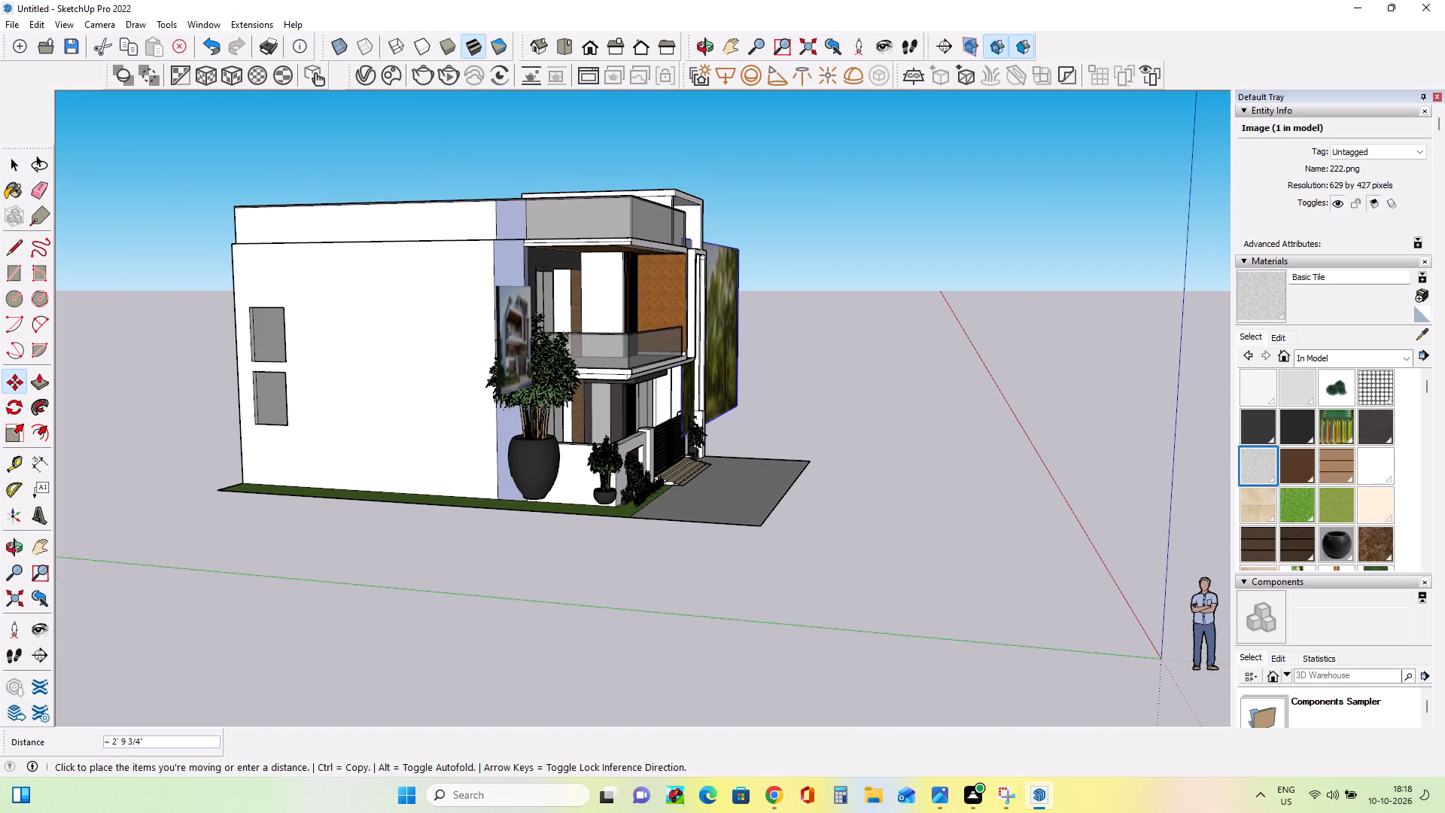
scroll(657, 360, "down", 3)
scroll(729, 371, "down", 2)
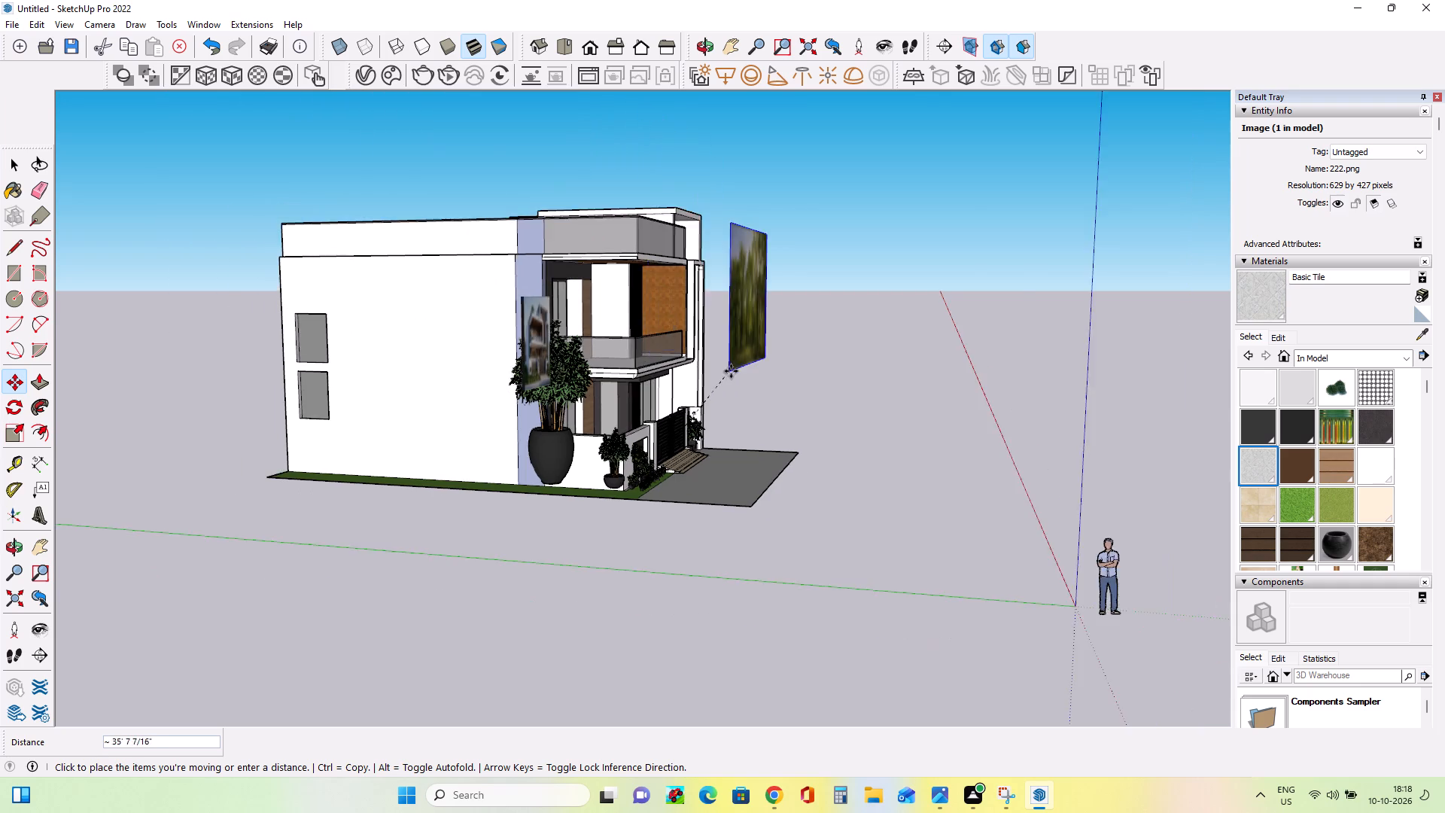
scroll(731, 371, "down", 3)
middle_click_drag(950, 392, 1008, 394)
left_click_drag(352, 342, 405, 353)
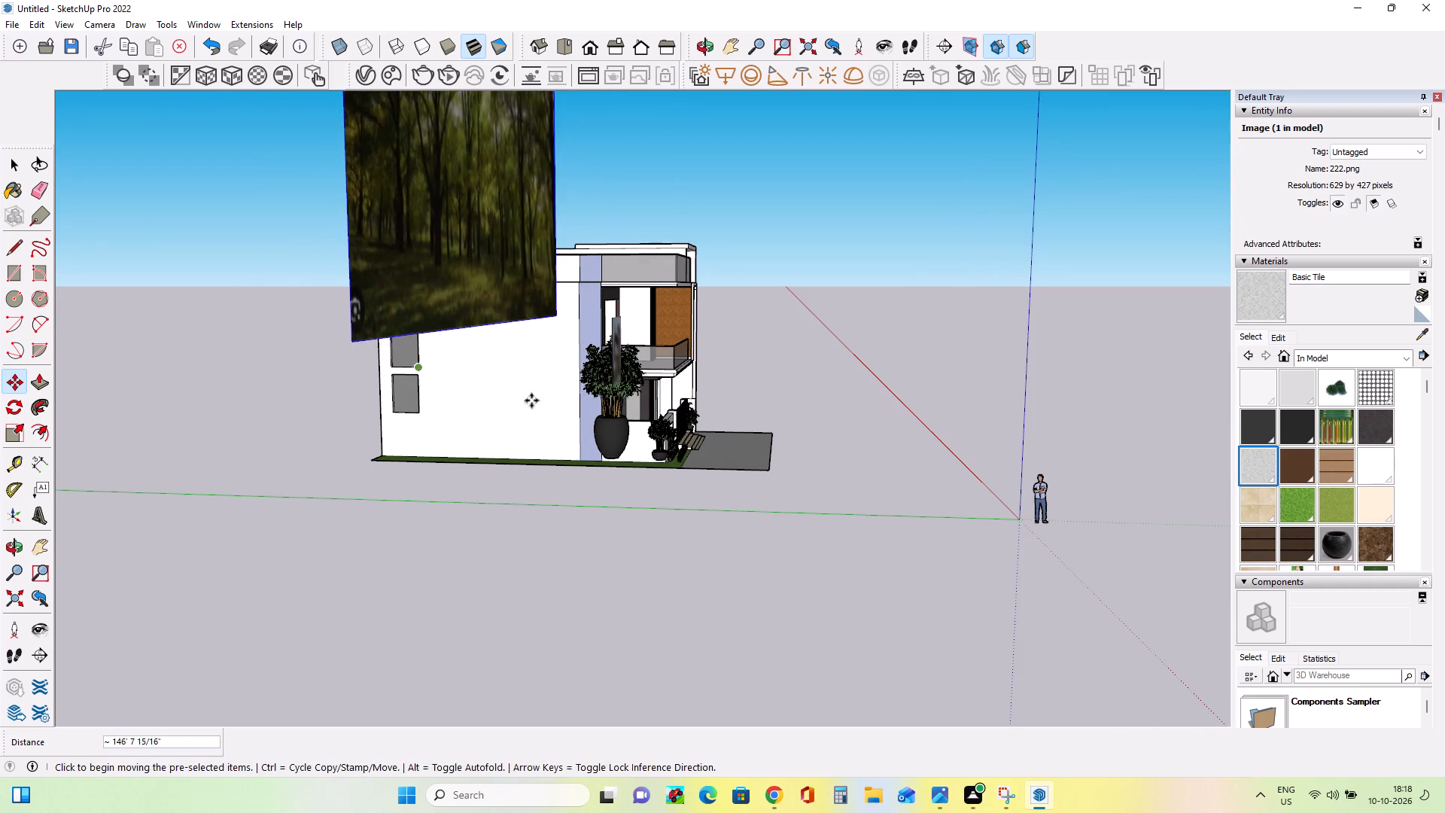
Move the forest image about 120' toward the house, and shift it about 76' out beyond the rear wall.
middle_click_drag(708, 415, 1317, 398)
scroll(811, 304, "down", 8)
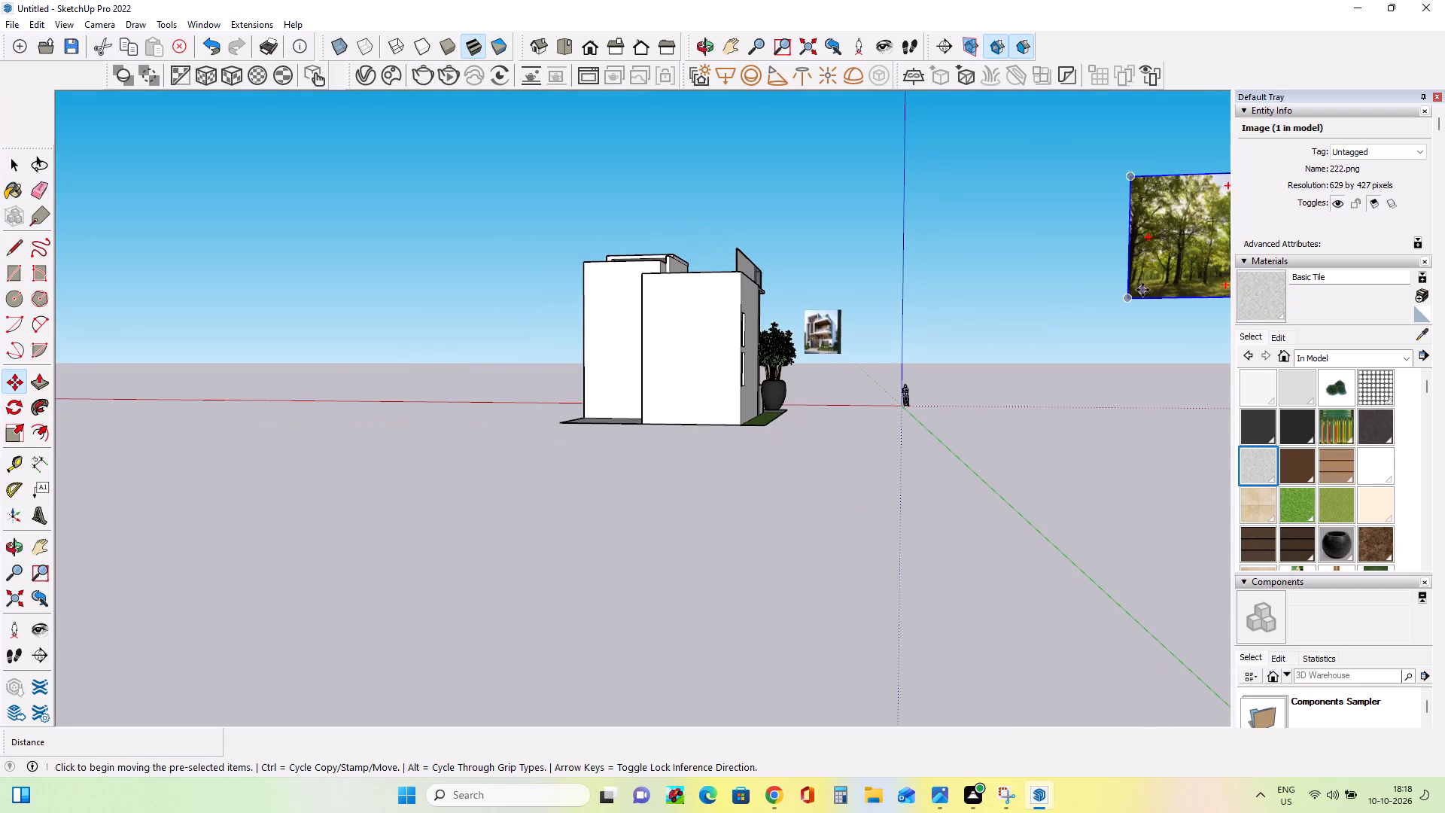
left_click_drag(1142, 290, 1112, 295)
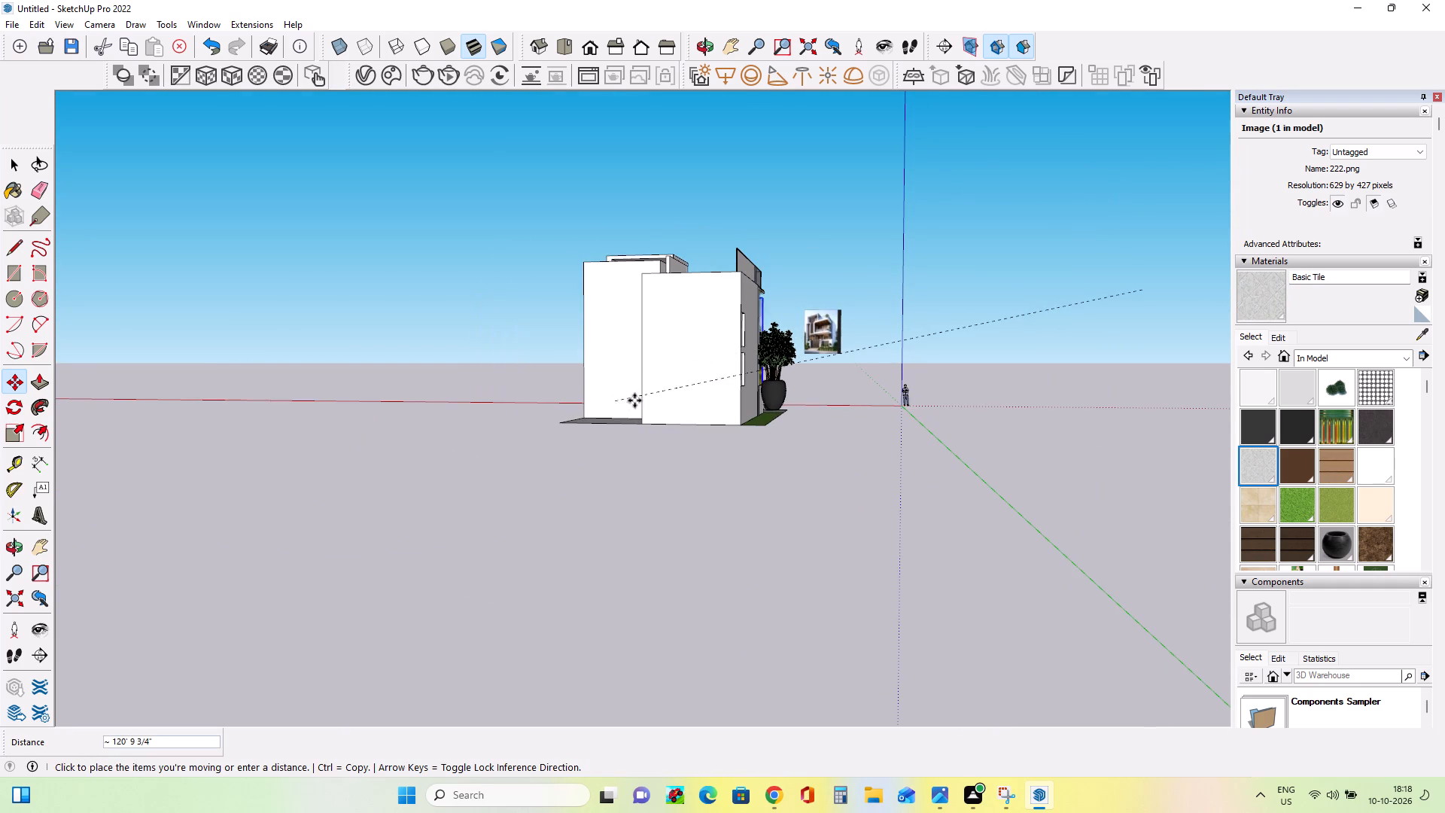
left_click(645, 393)
middle_click_drag(820, 357, 922, 582)
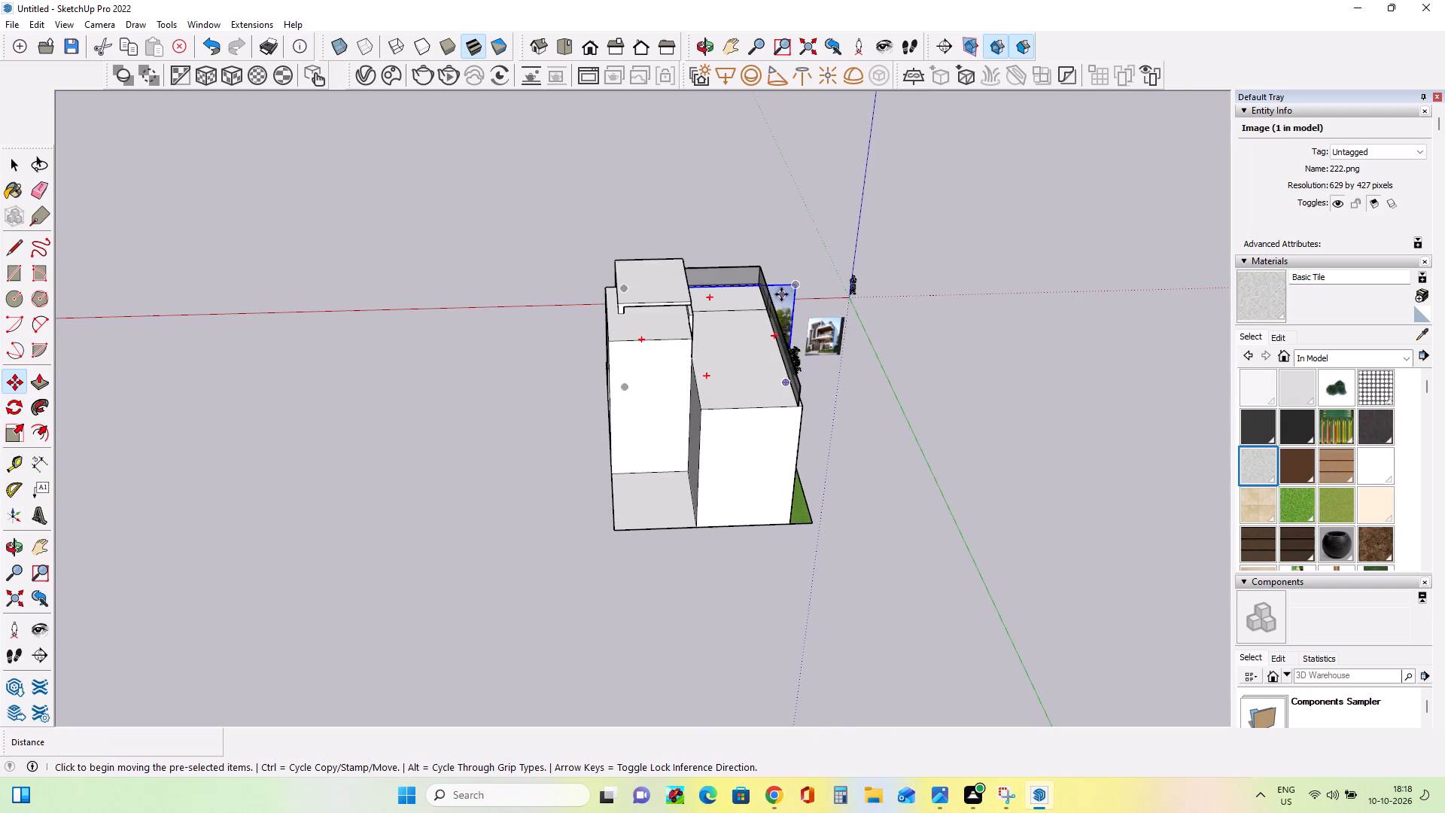
left_click(779, 284)
left_click(761, 539)
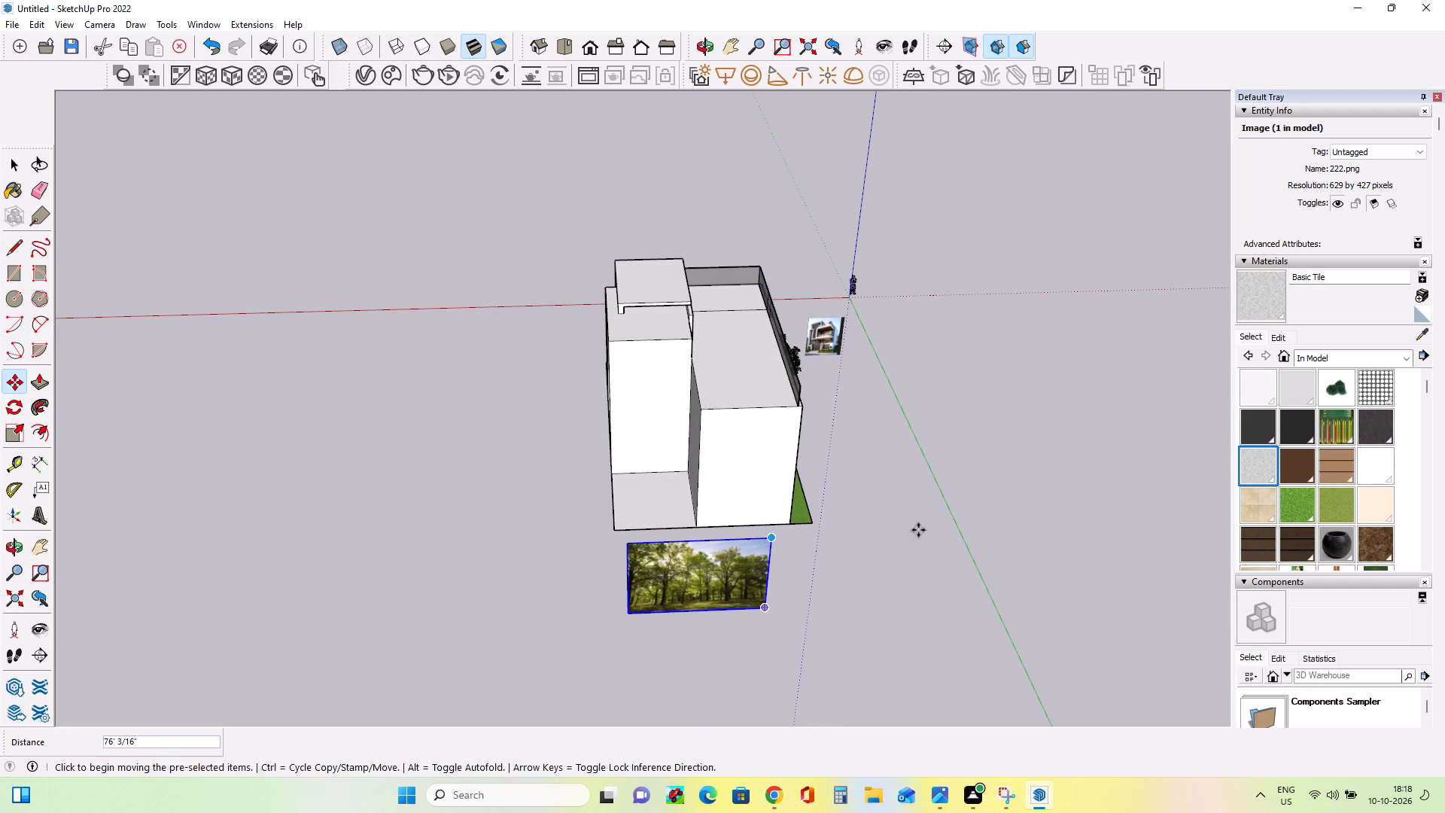
Try to bring the forest image up against the house's upper rear corner.
middle_click_drag(918, 530, 385, 309)
left_click_drag(706, 681, 704, 665)
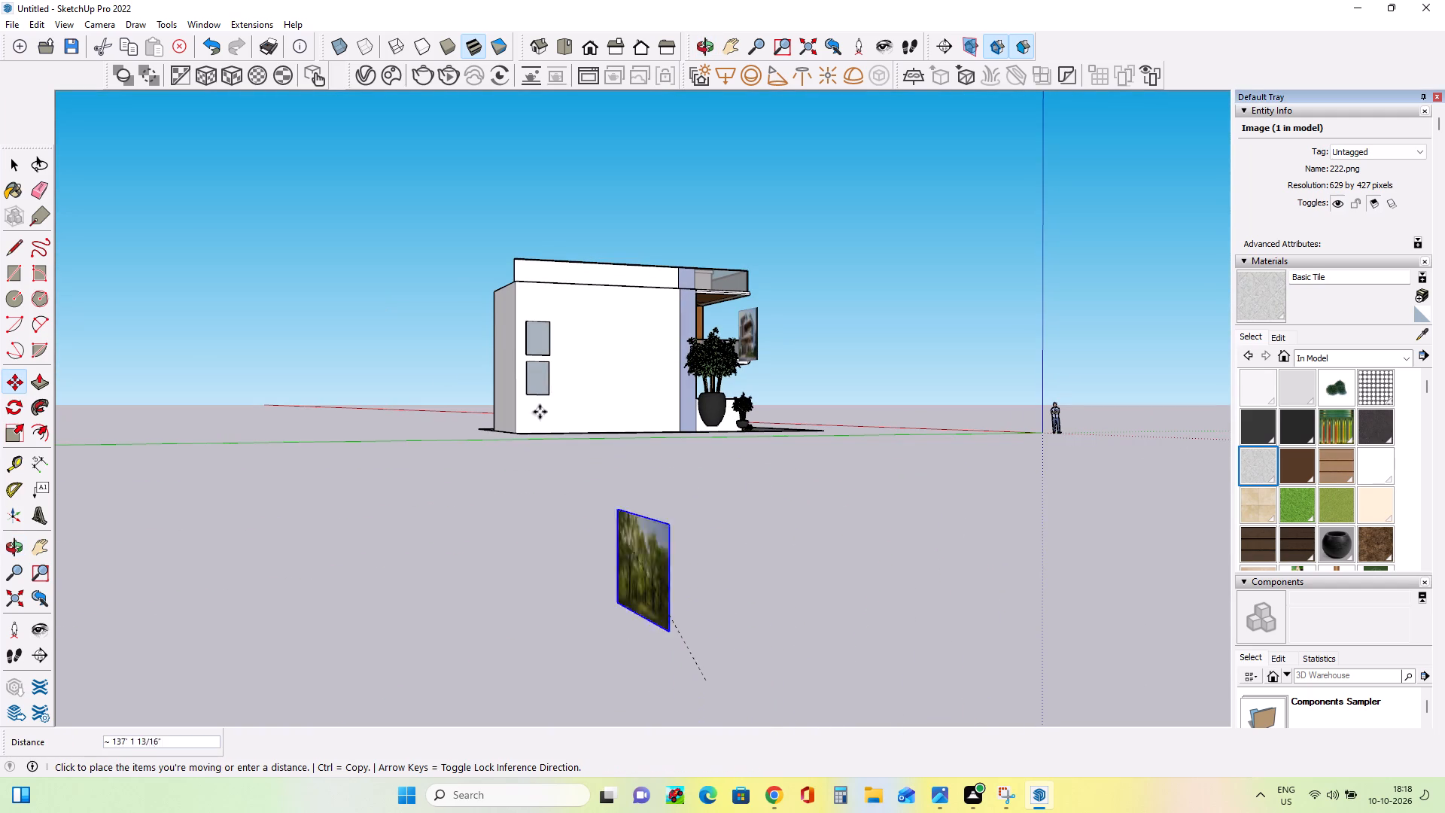
left_click(505, 324)
Move the distant forest image back beside the house, near the rear of the roof.
middle_click_drag(1022, 336, 793, 385)
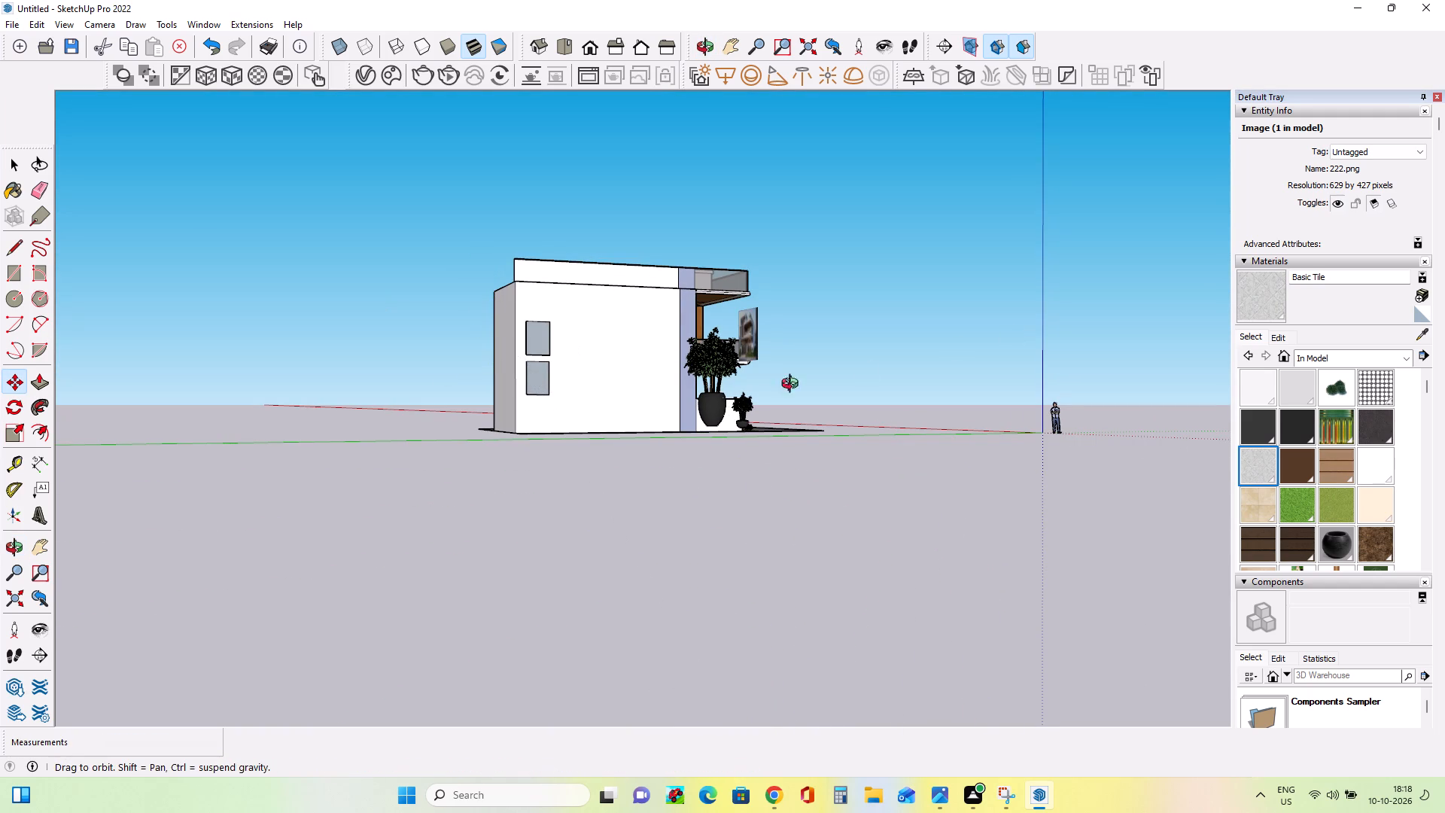
middle_click_drag(793, 385, 280, 429)
scroll(1086, 320, "down", 6)
scroll(1066, 326, "up", 1)
scroll(1066, 326, "down", 6)
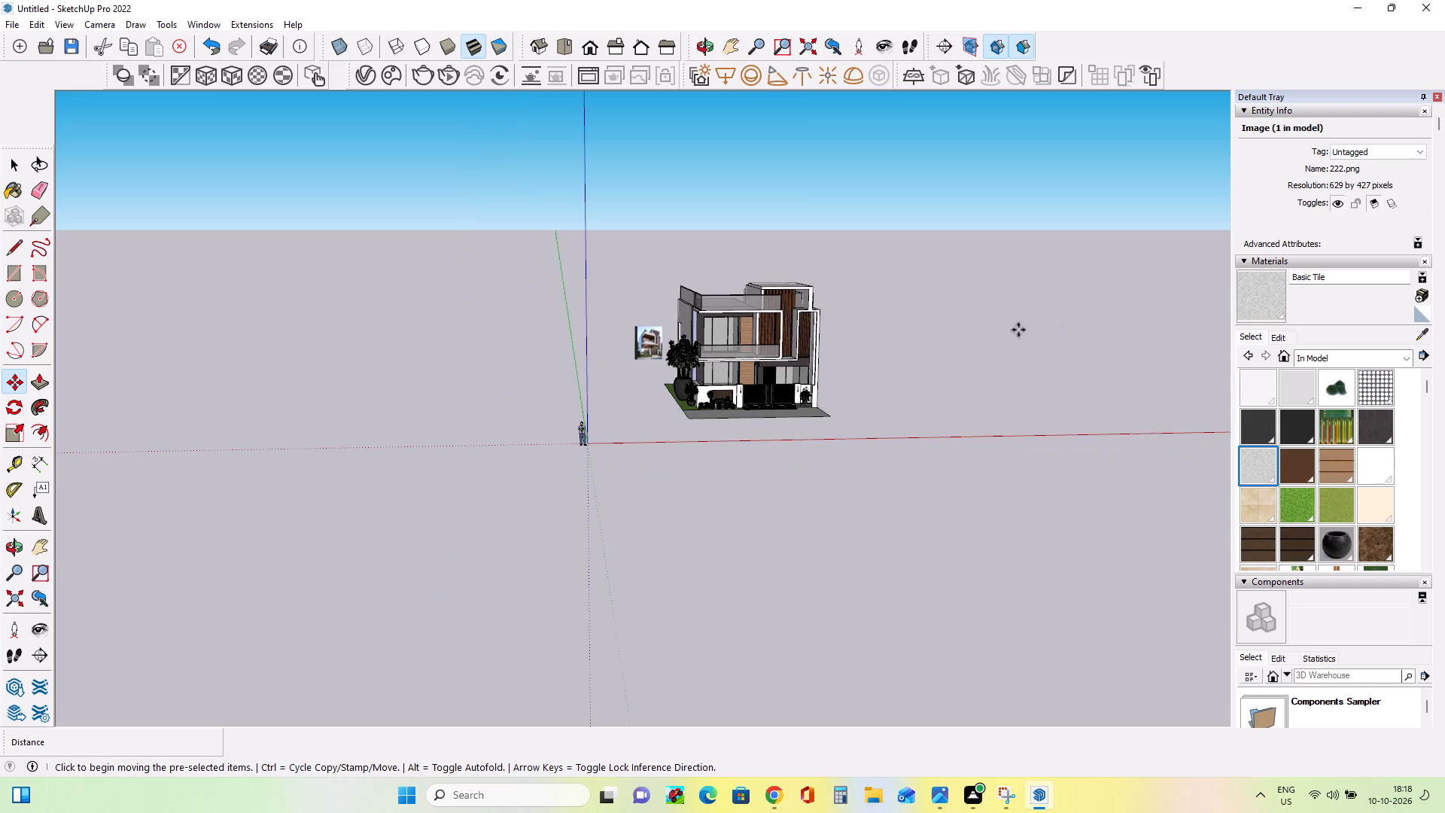
middle_click_drag(926, 360, 905, 530)
scroll(905, 530, "down", 1)
scroll(714, 398, "down", 11)
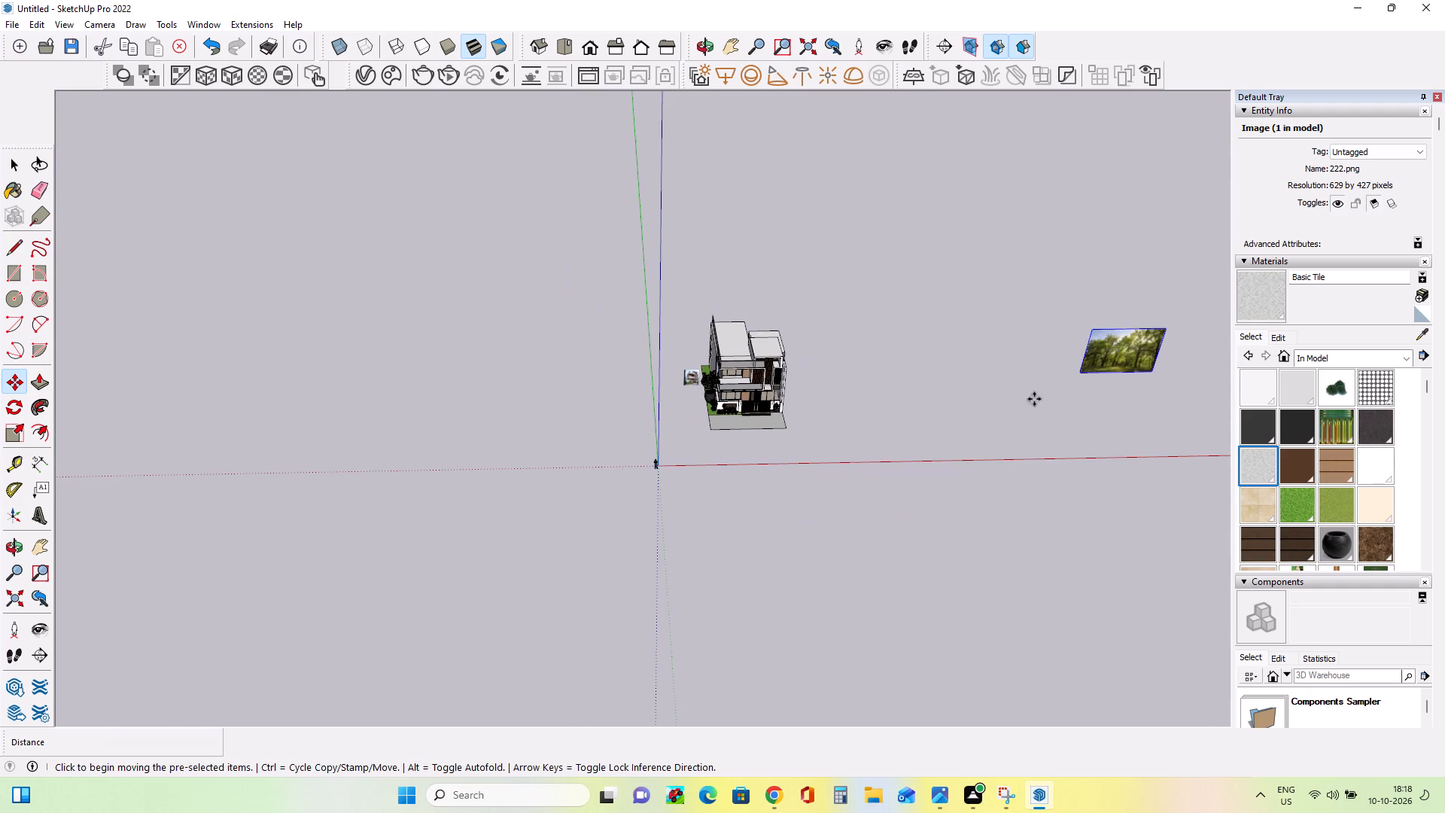
left_click(1095, 366)
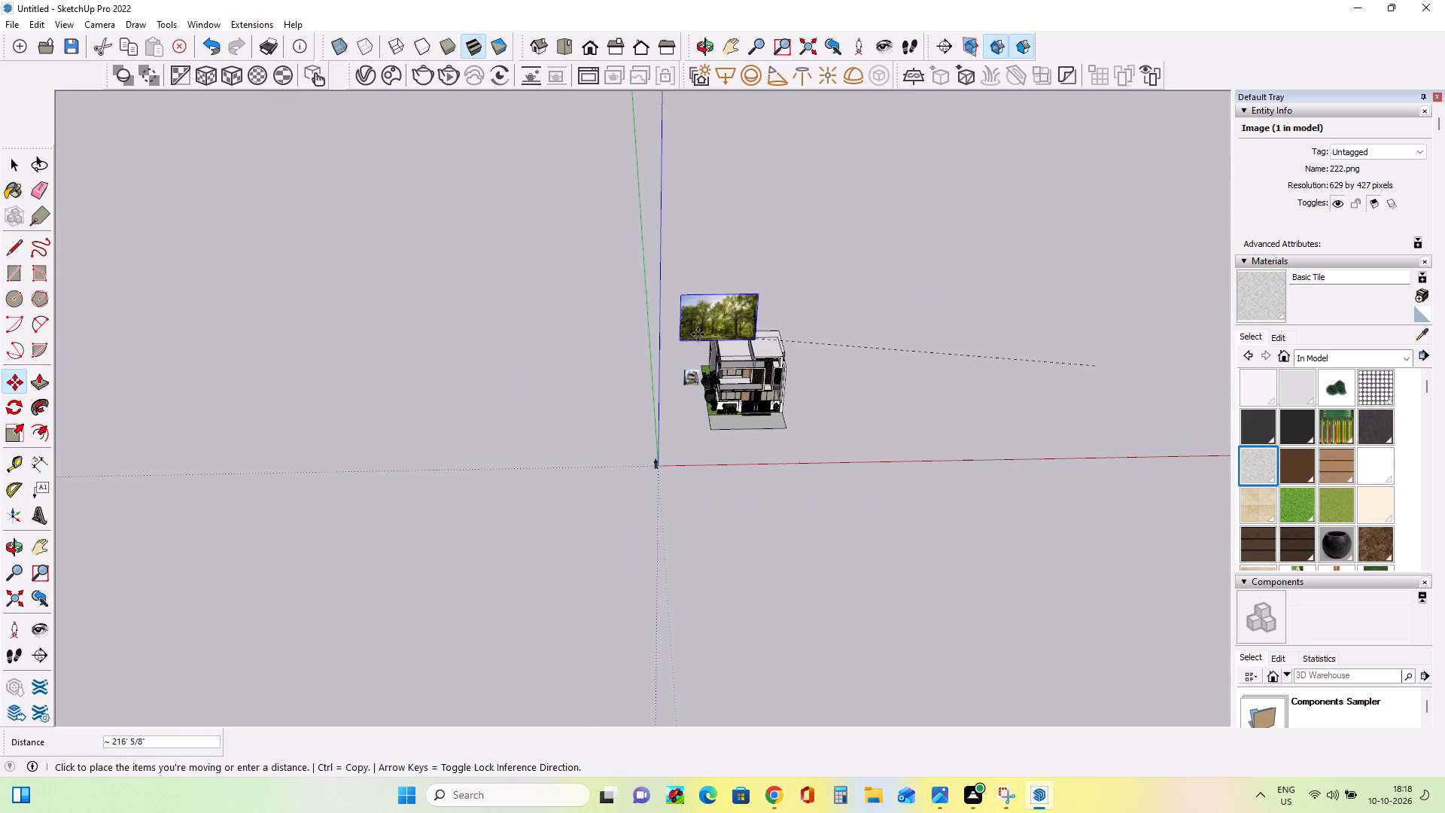
left_click(726, 325)
Lower the forest image toward ground level and shift it sideways in line with the house.
middle_click_drag(823, 373, 761, 141)
middle_click_drag(932, 306, 191, 358)
middle_click_drag(844, 379, 512, 388)
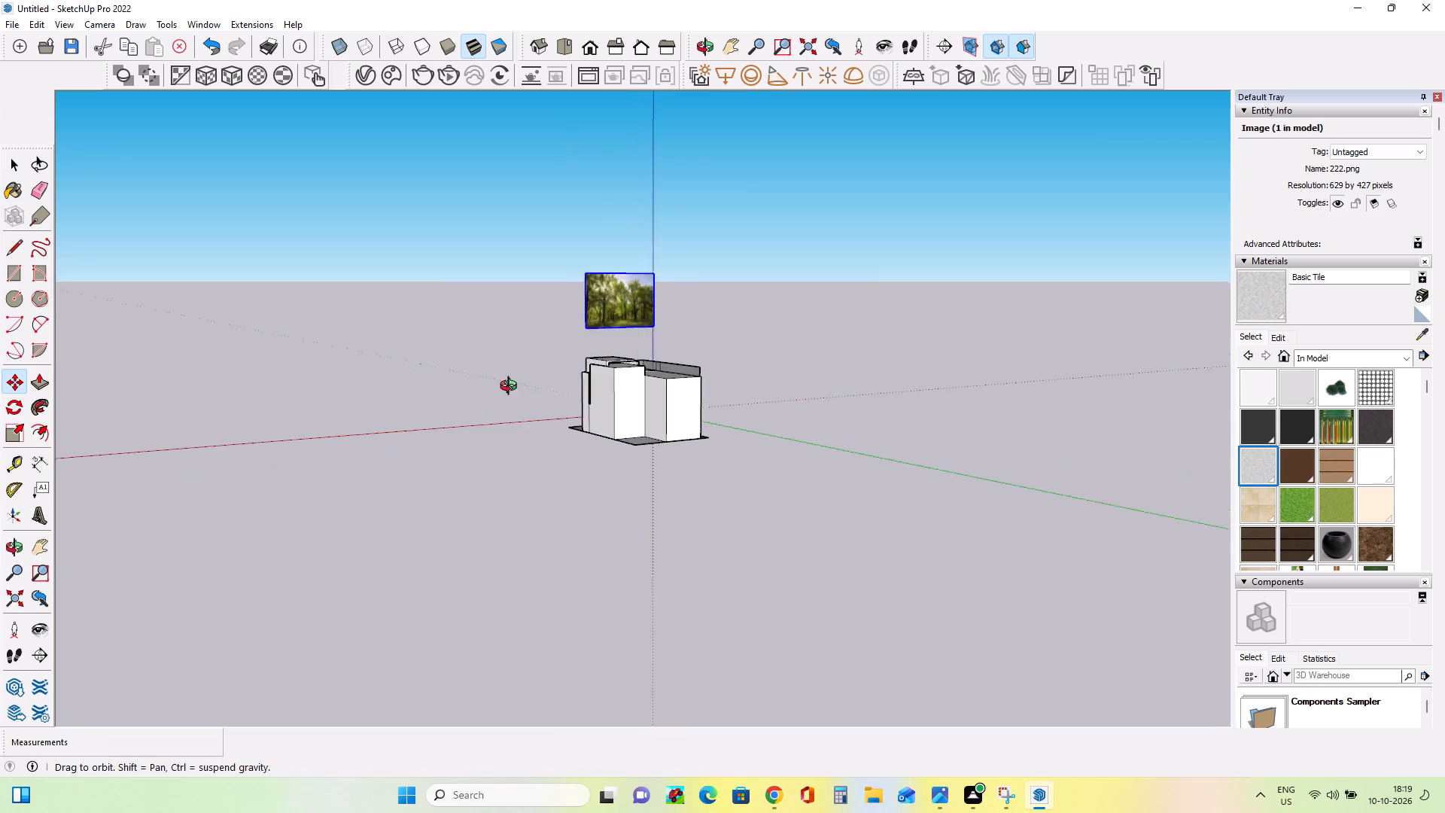
middle_click_drag(512, 388, 440, 397)
left_click(655, 300)
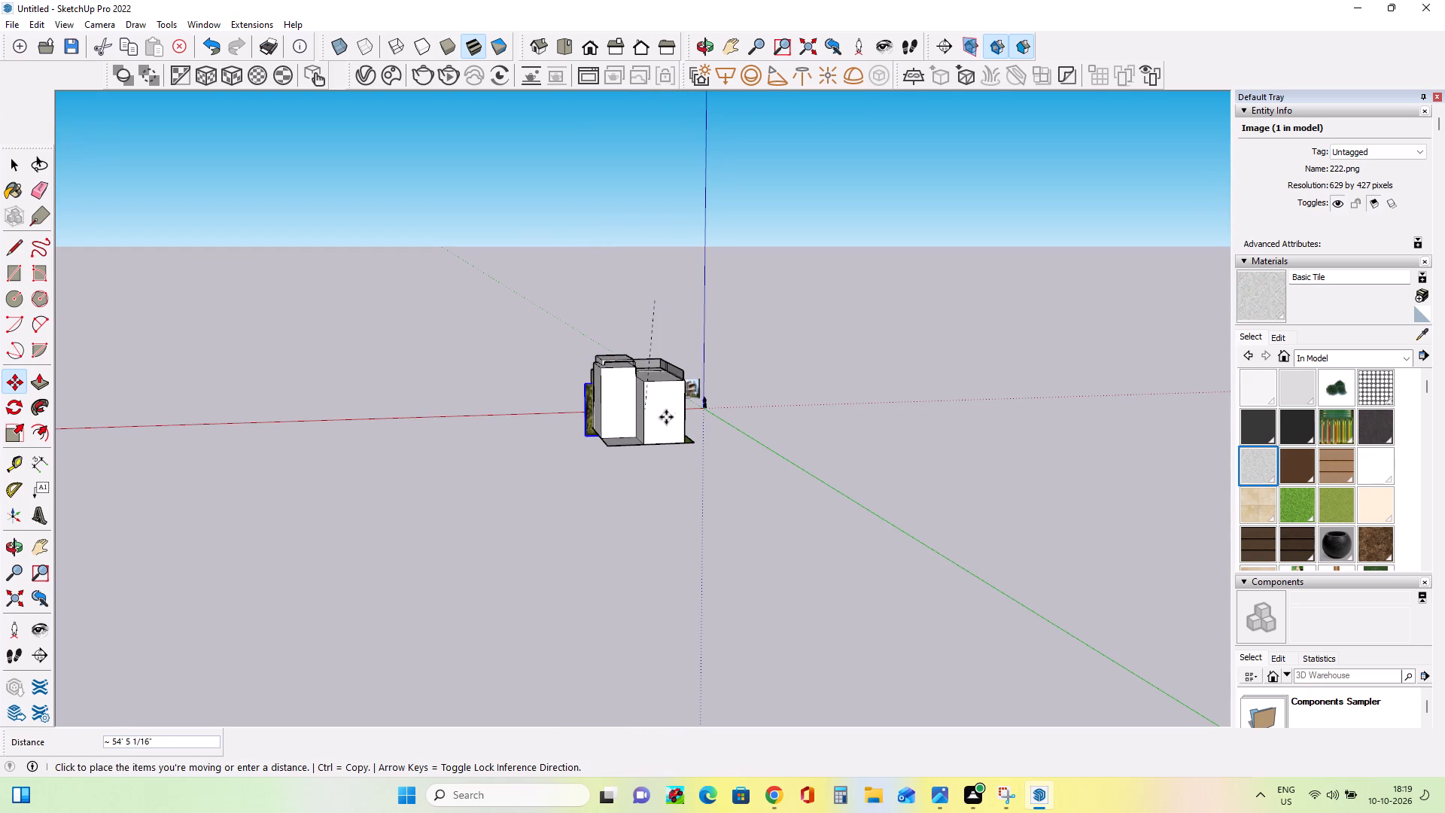
left_click(695, 426)
left_click(686, 448)
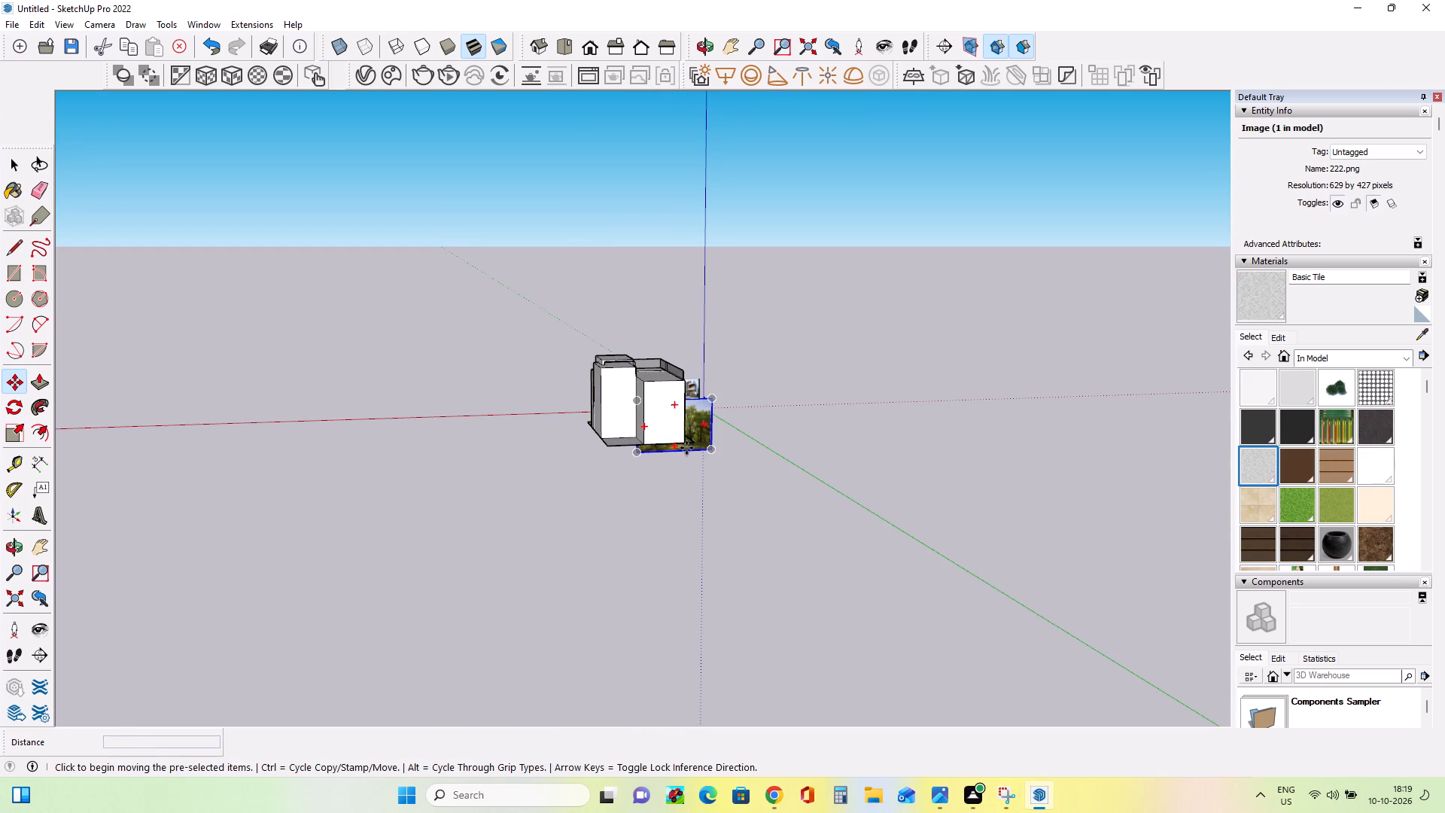
left_click(649, 443)
Move the forest image about 79' from the front of the house to behind its rear wall.
middle_click_drag(840, 403, 640, 432)
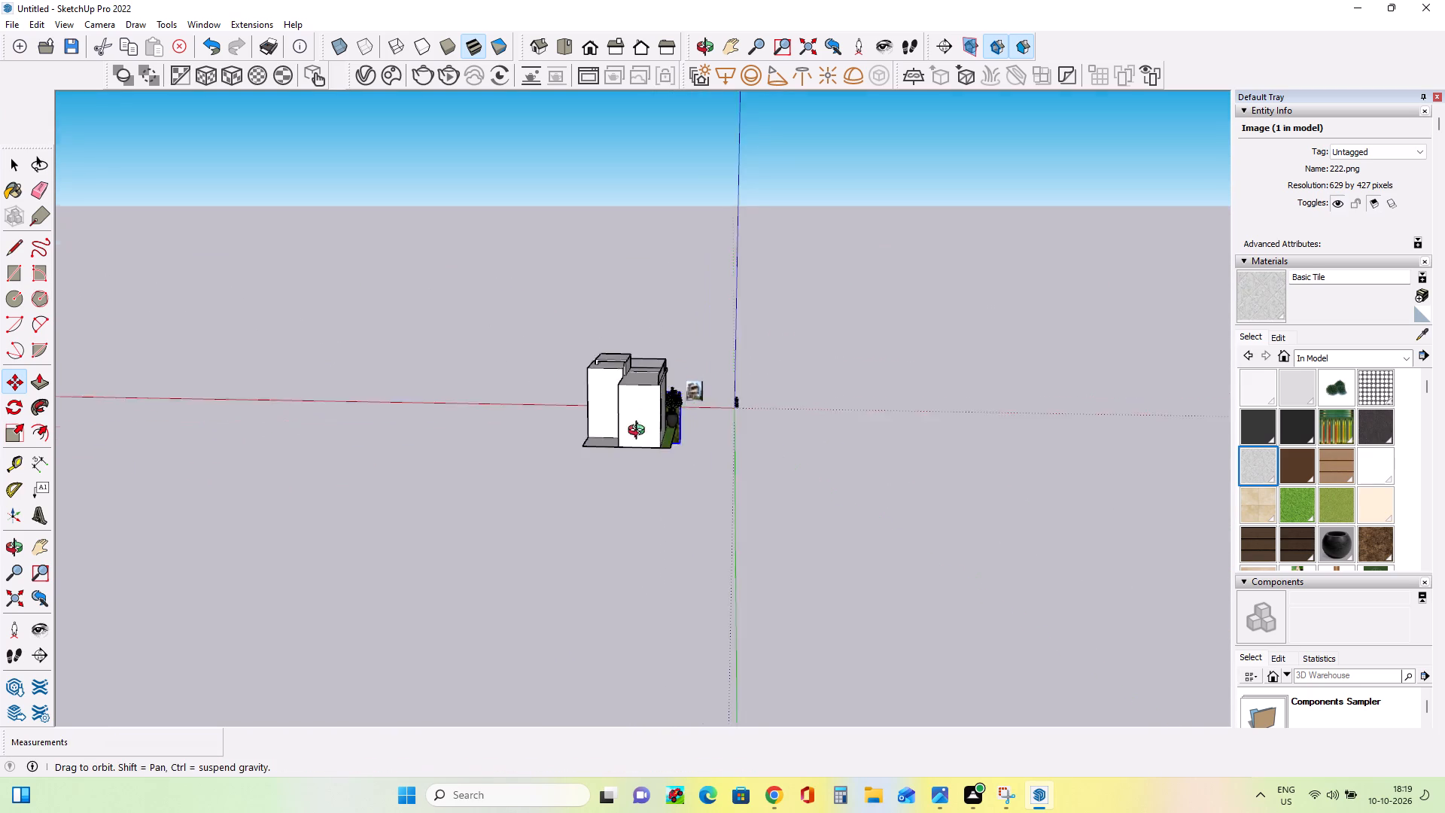
middle_click_drag(640, 432, 538, 461)
left_click(674, 428)
left_click(686, 427)
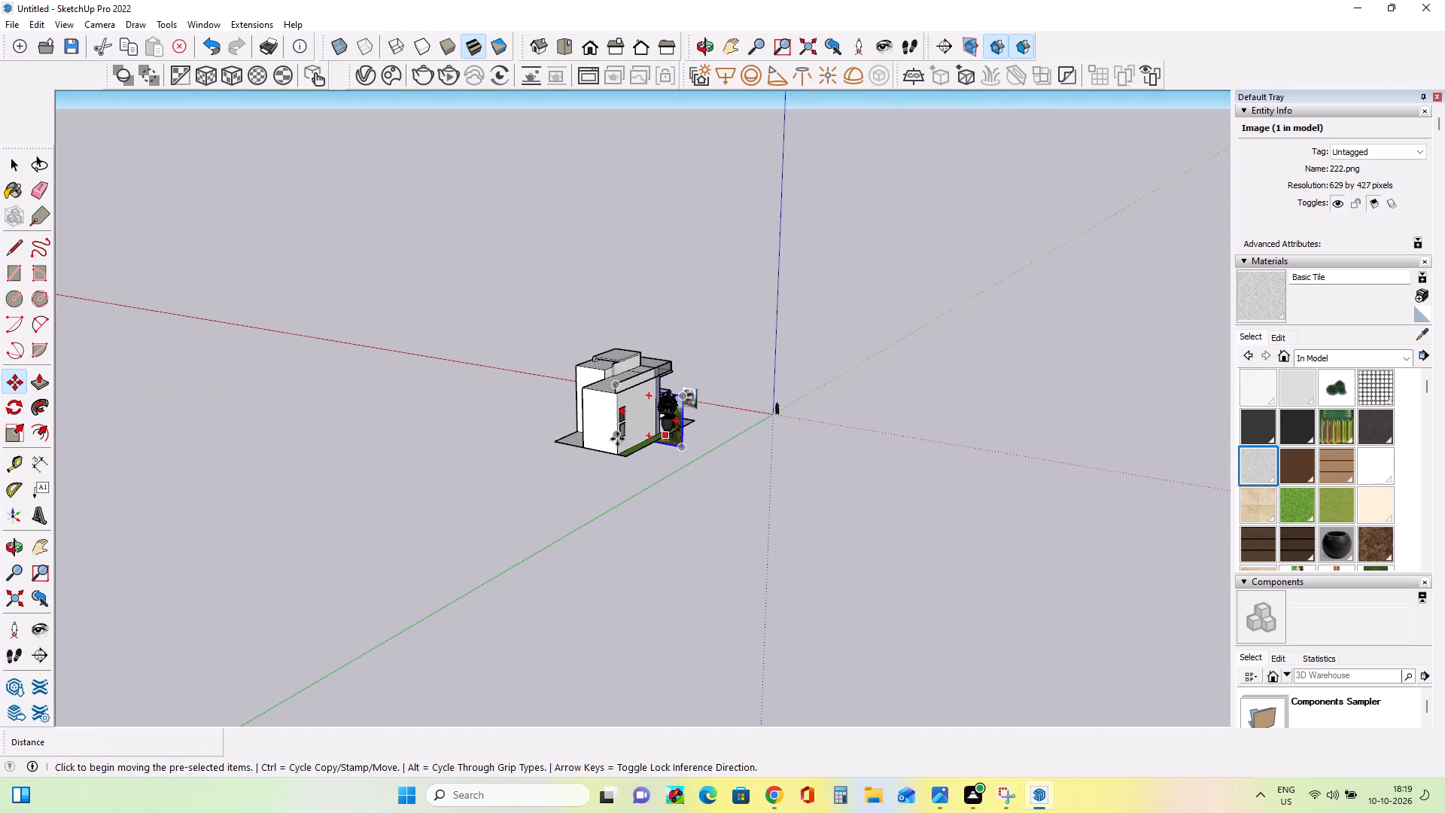
left_click(689, 449)
left_click(688, 447)
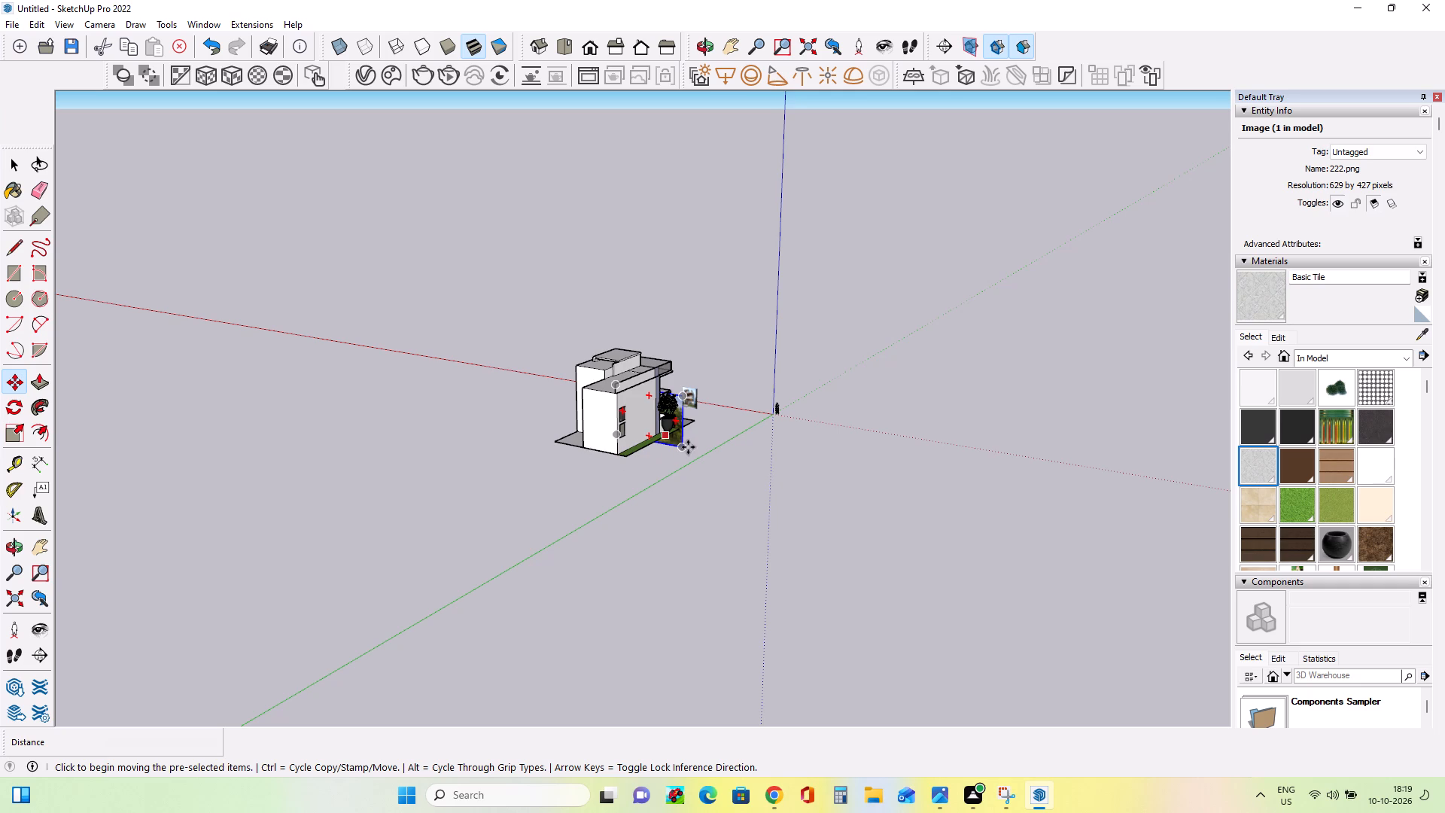
left_click(686, 440)
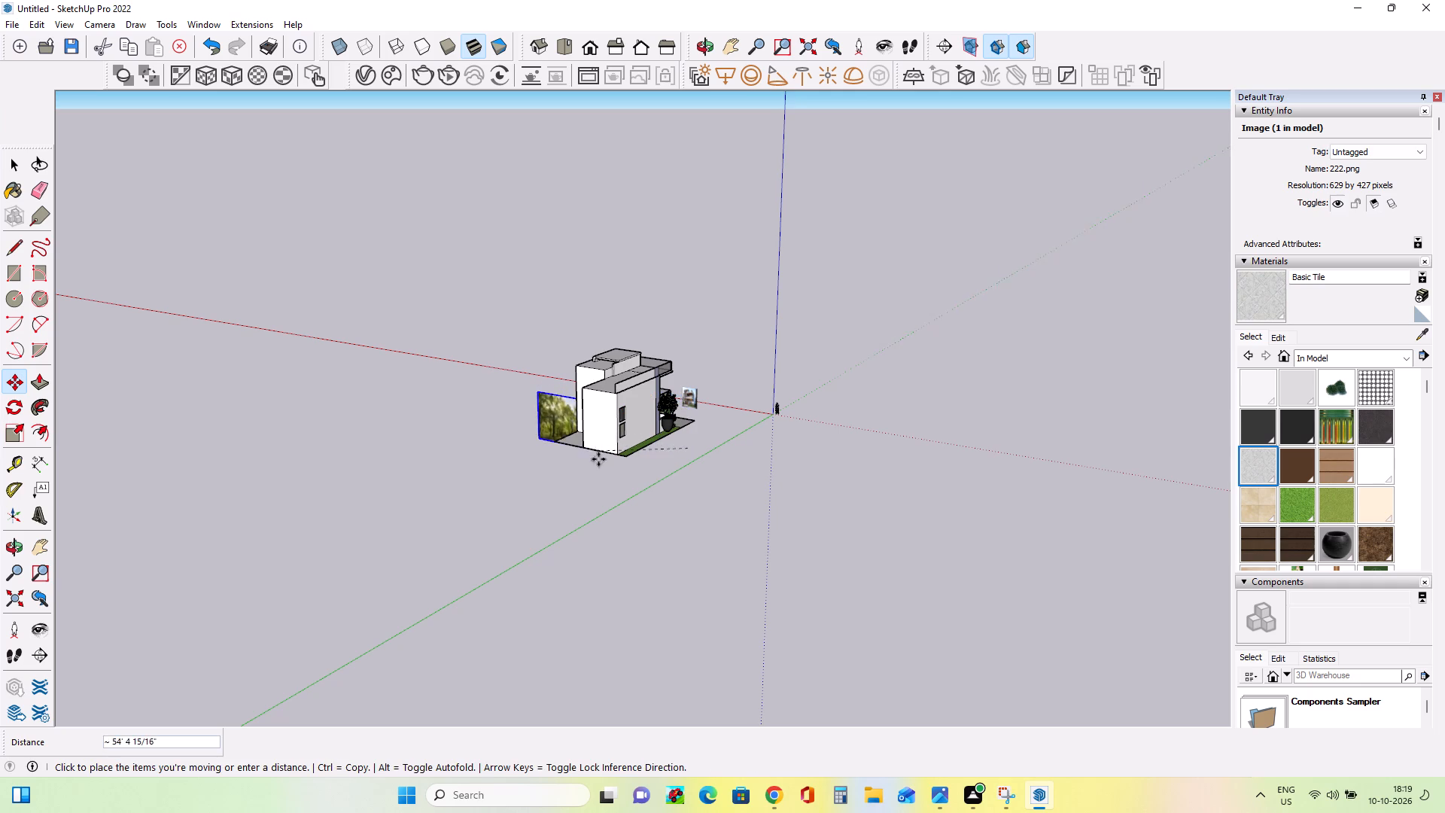
left_click(584, 511)
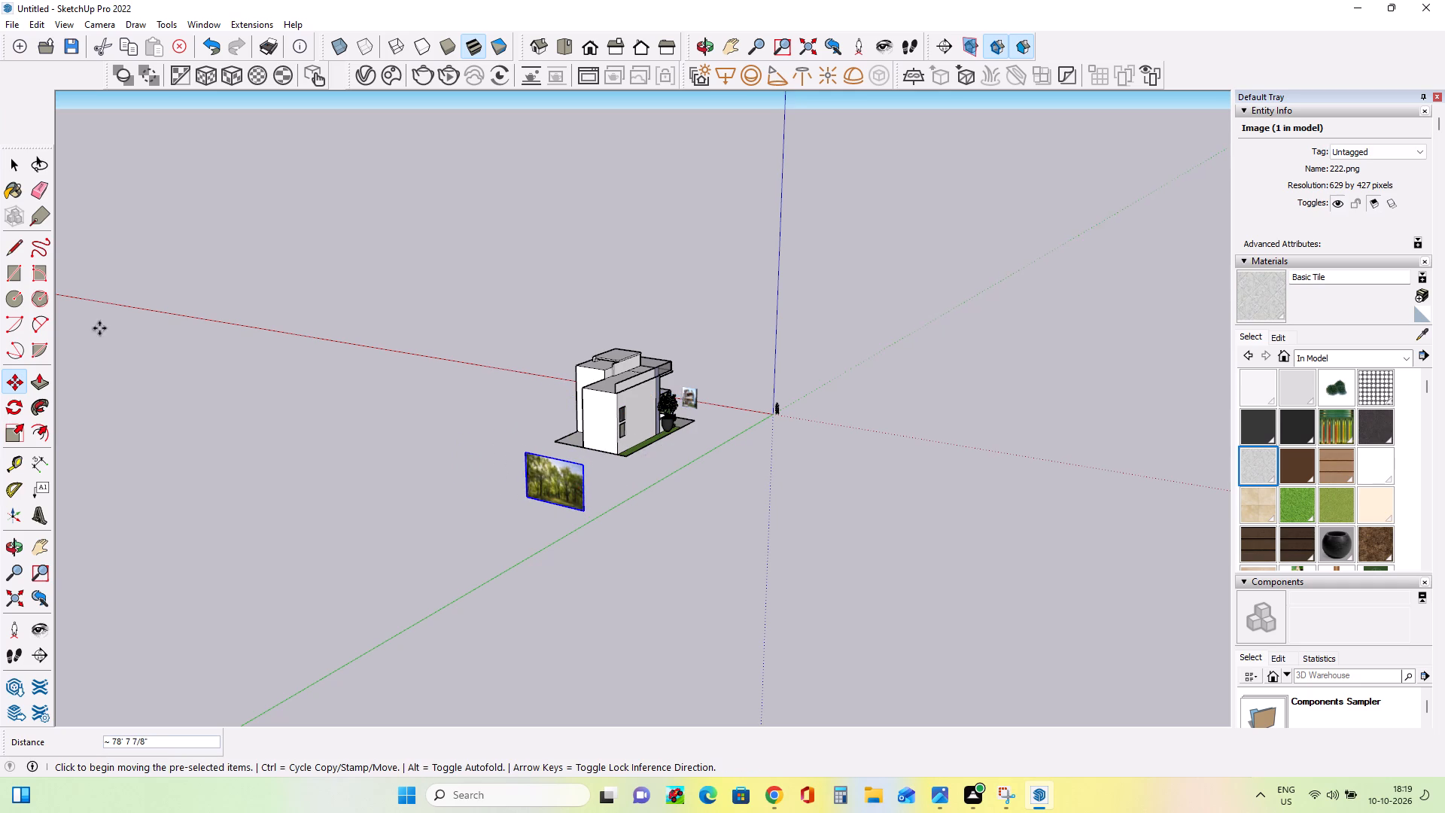
Scale the forest image up uniformly from its two upper corners until it extends well beyond the house on both sides.
left_click(2, 441)
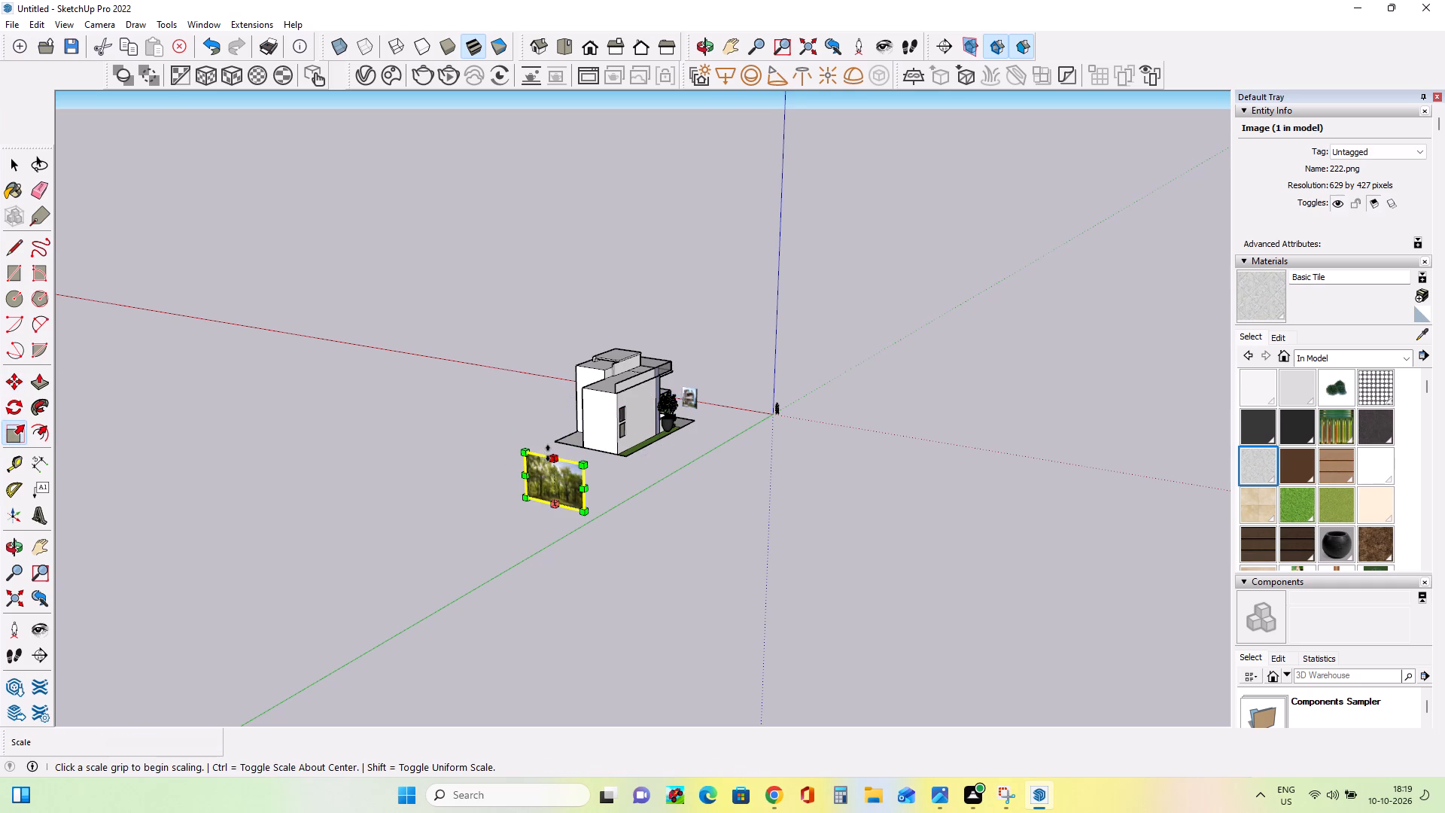
left_click(520, 453)
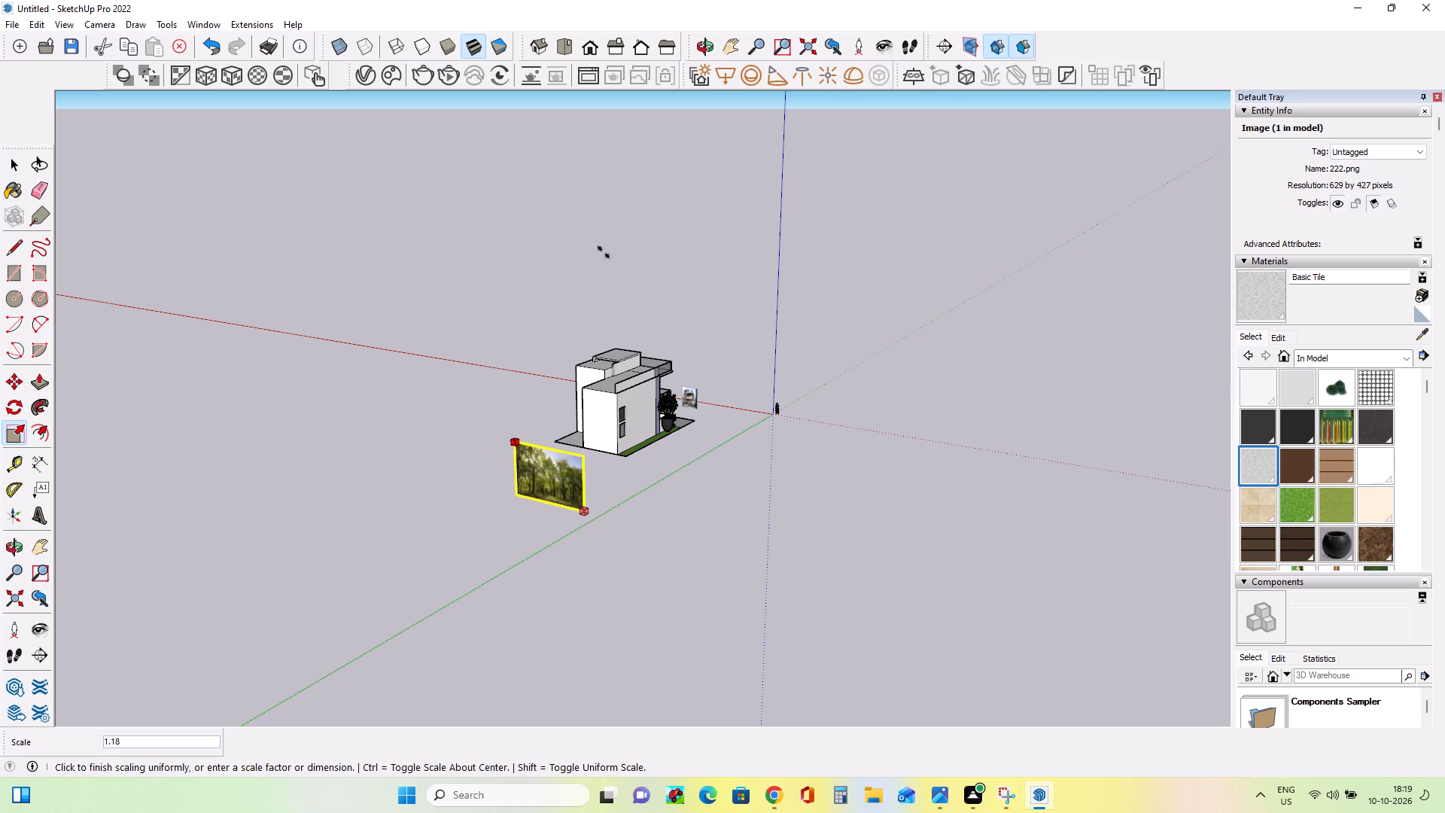
left_click(354, 309)
left_click(578, 327)
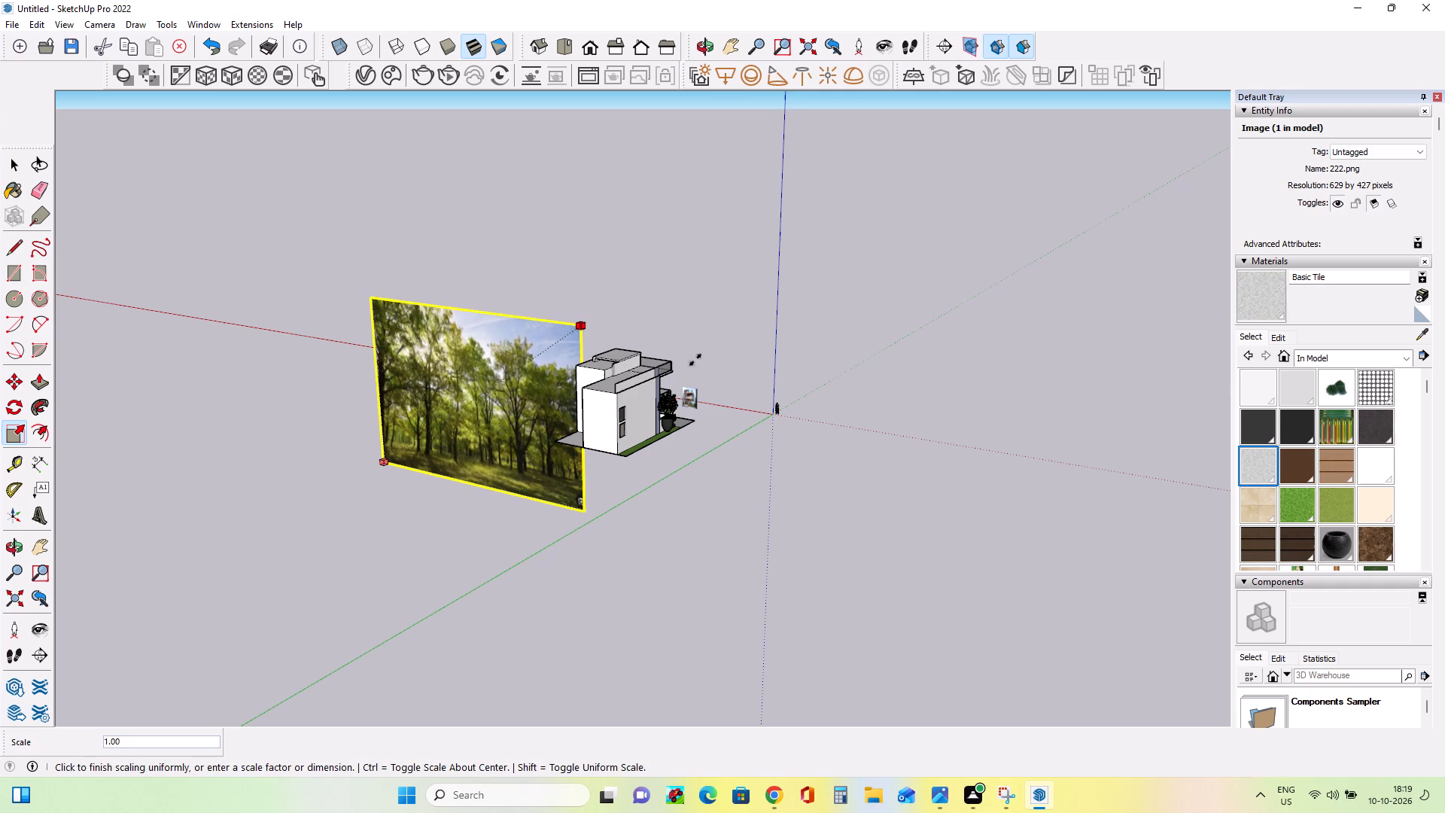
left_click(804, 357)
Move the enlarged forest image about 129' so it is raised clear of the house front.
middle_click_drag(952, 407, 345, 436)
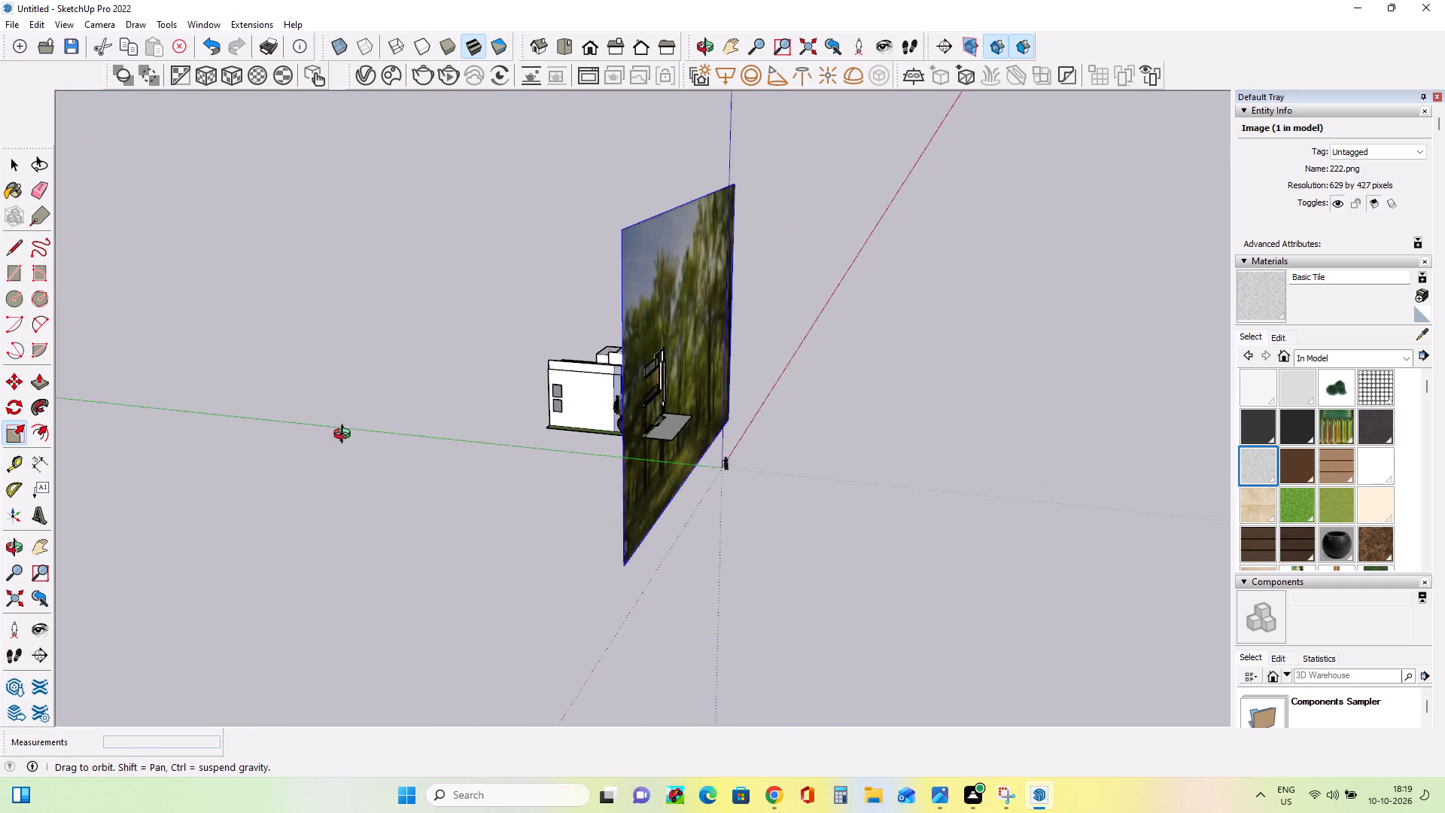
middle_click_drag(345, 436, 333, 436)
left_click(7, 384)
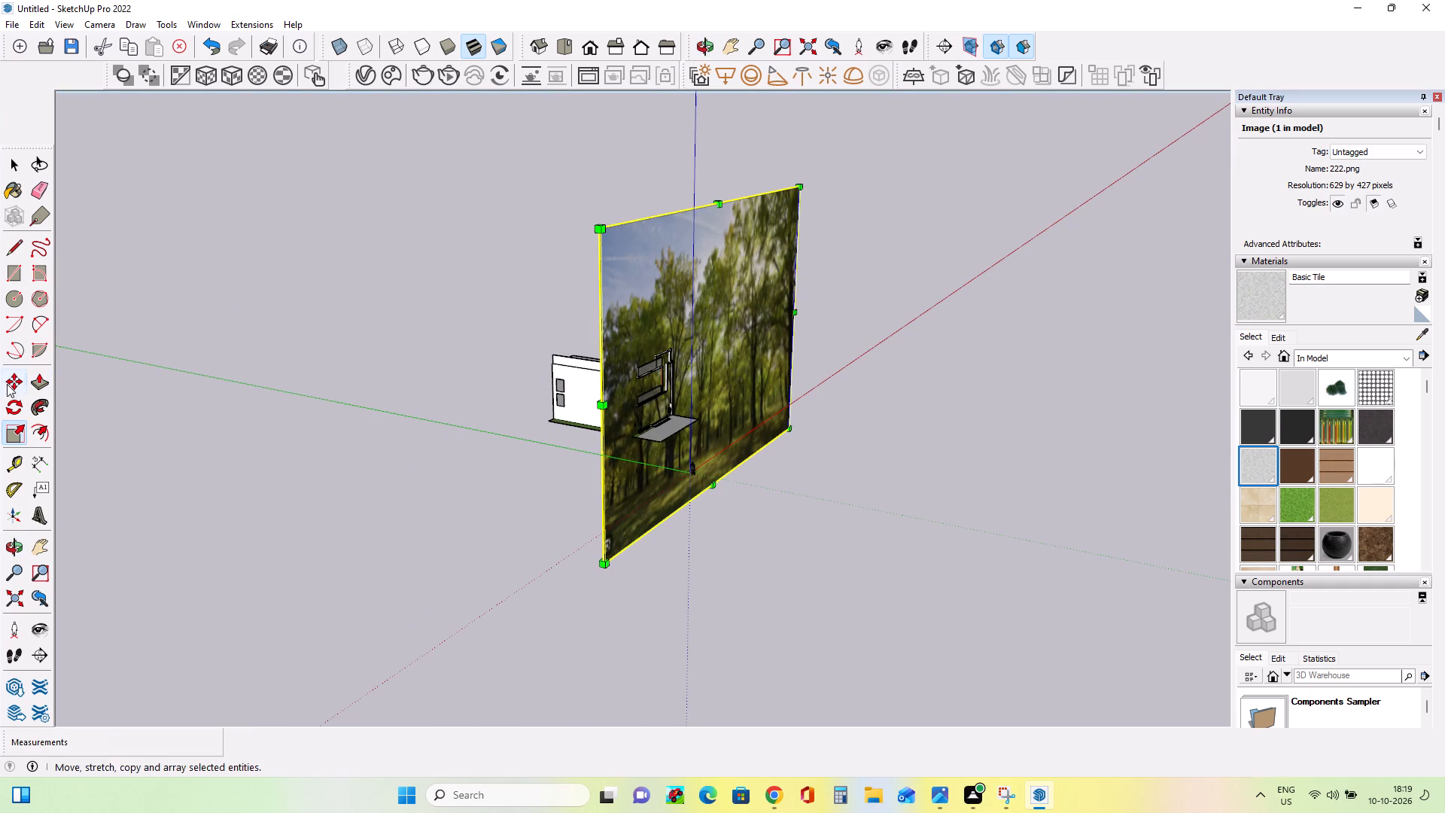
left_click(626, 458)
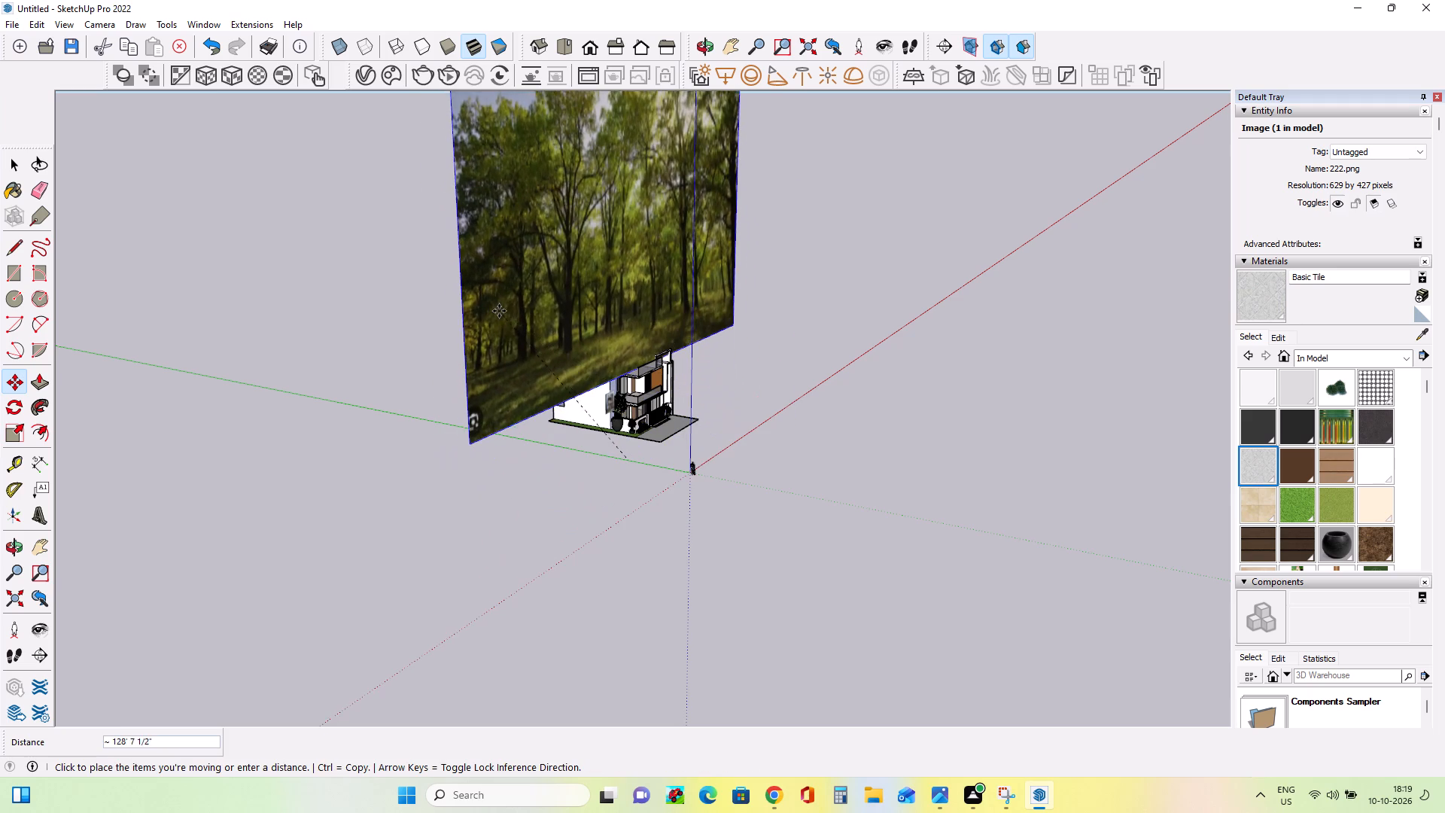
left_click(500, 308)
Shift the raised forest image sideways beyond the house, then back across so it spans above the house.
middle_click_drag(926, 428, 205, 426)
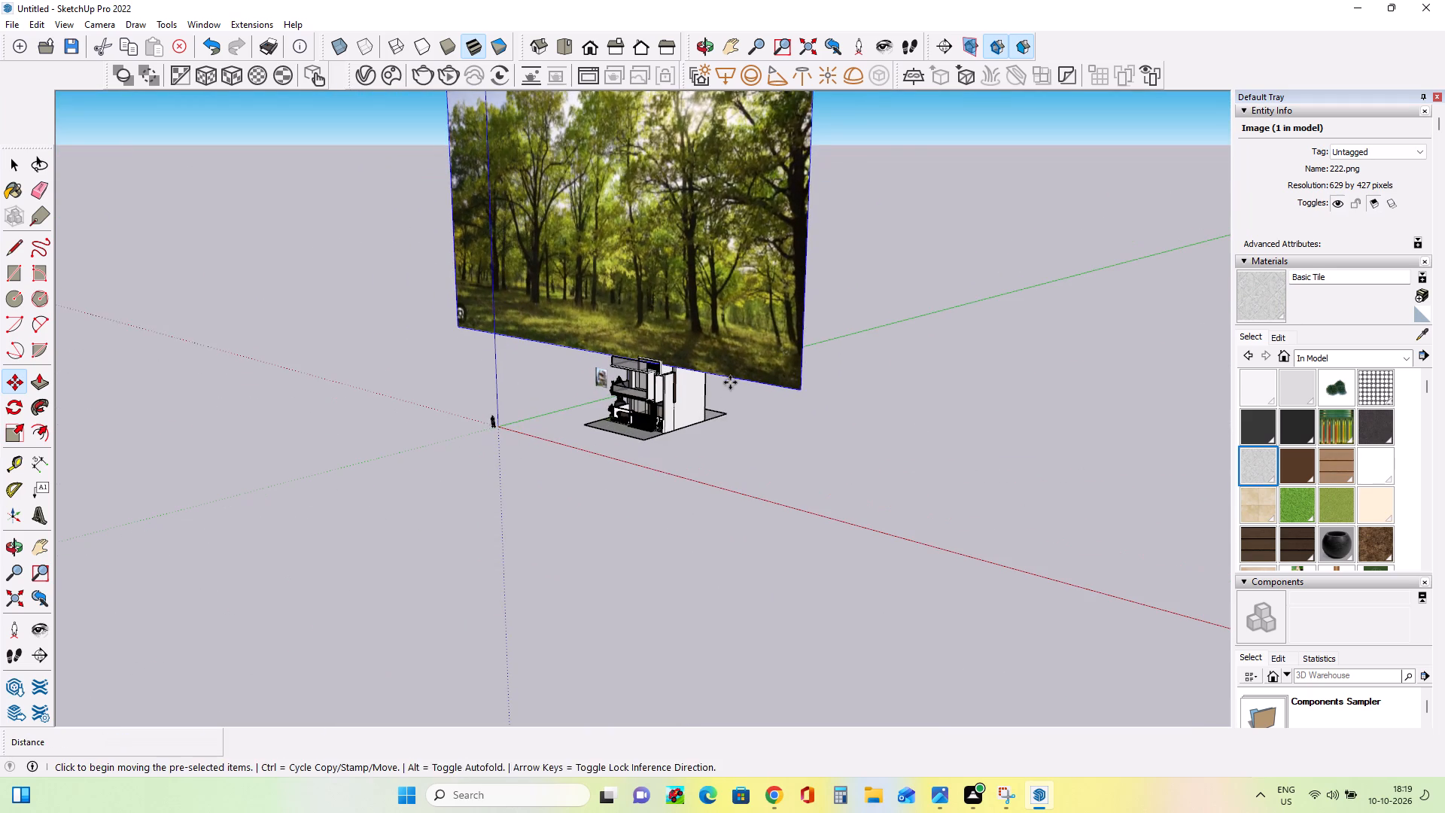
left_click_drag(735, 378, 759, 376)
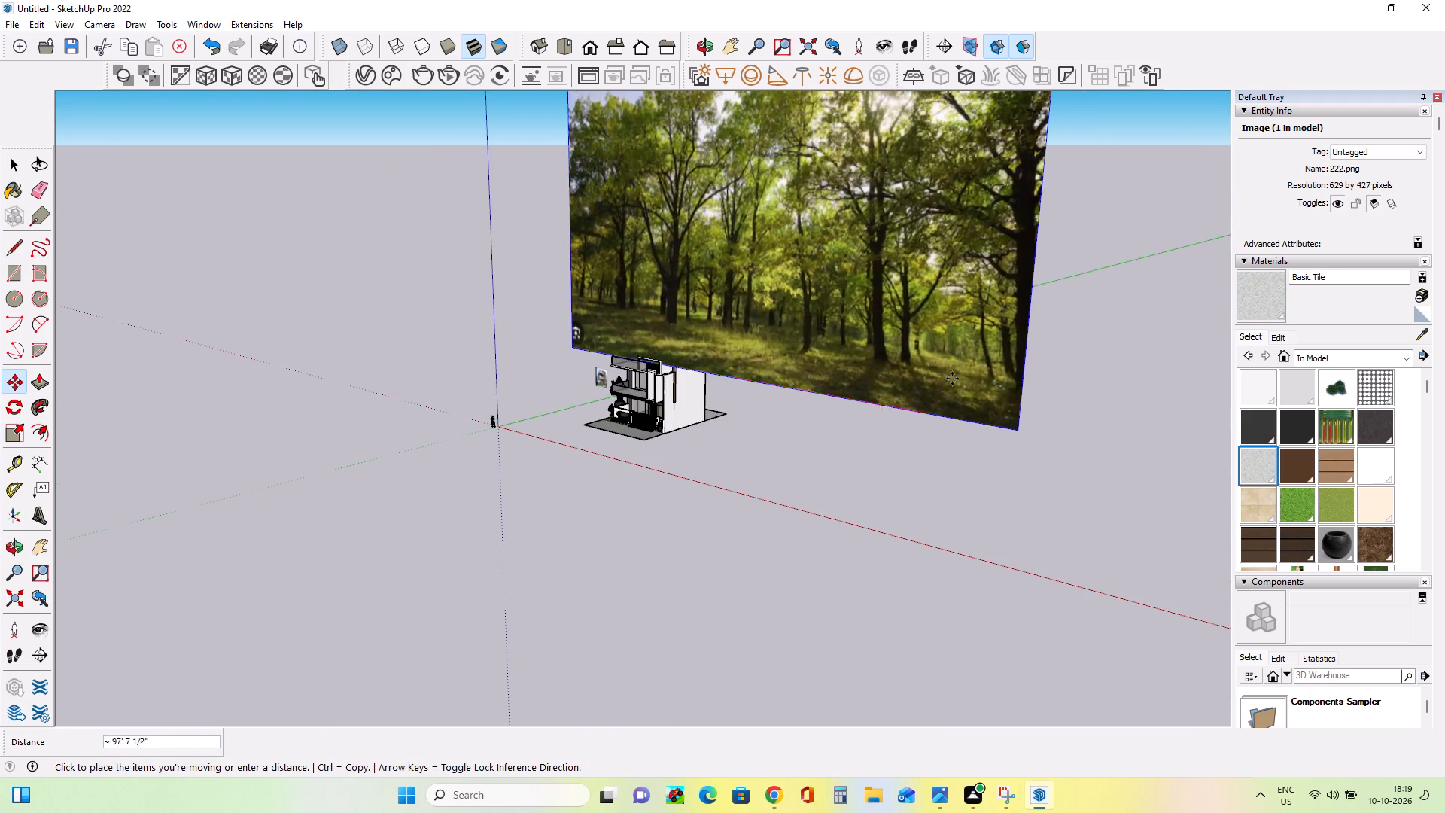
left_click(1056, 333)
middle_click_drag(788, 302, 1097, 426)
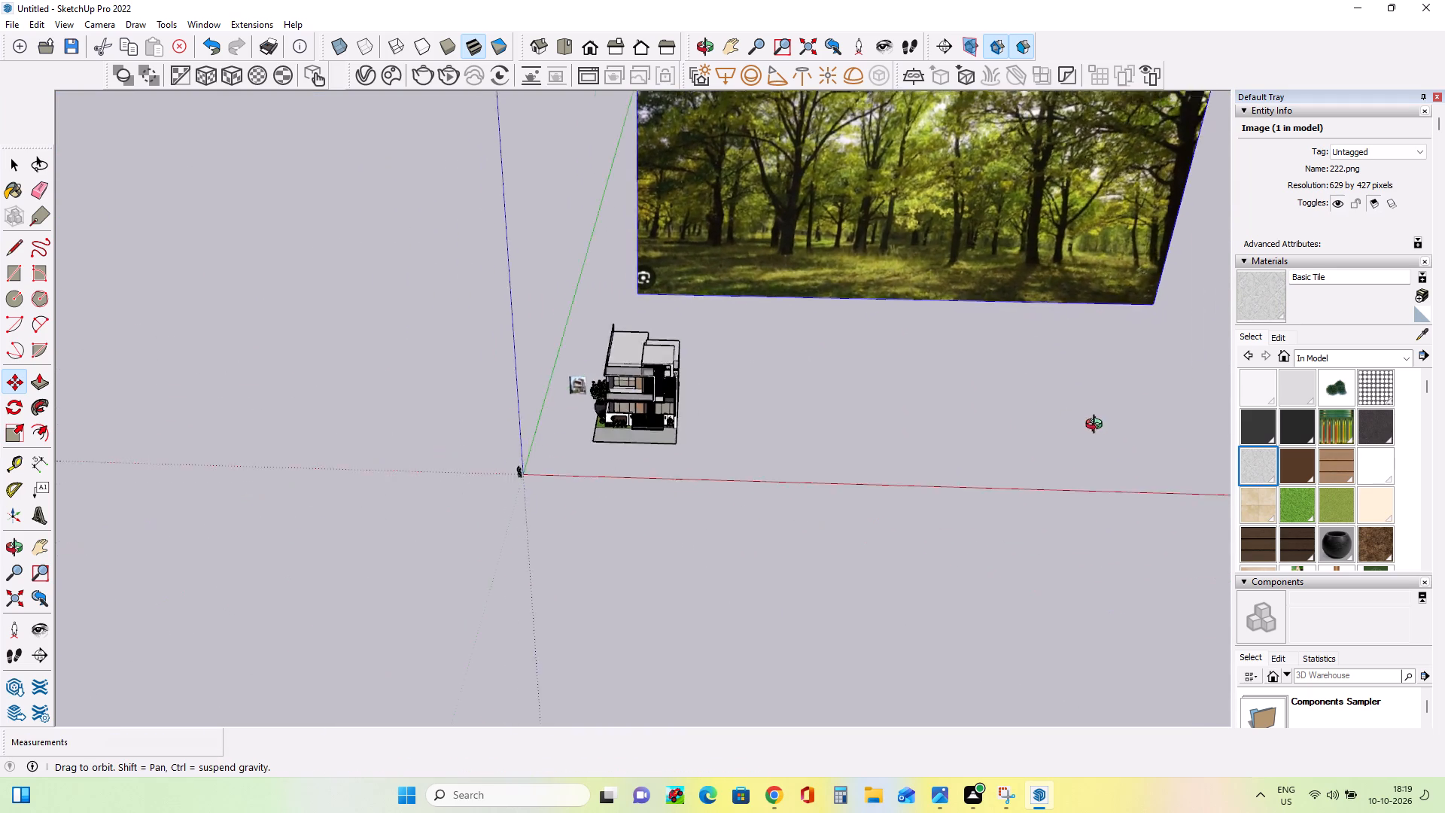
middle_click_drag(1097, 426, 1206, 400)
left_click(635, 276)
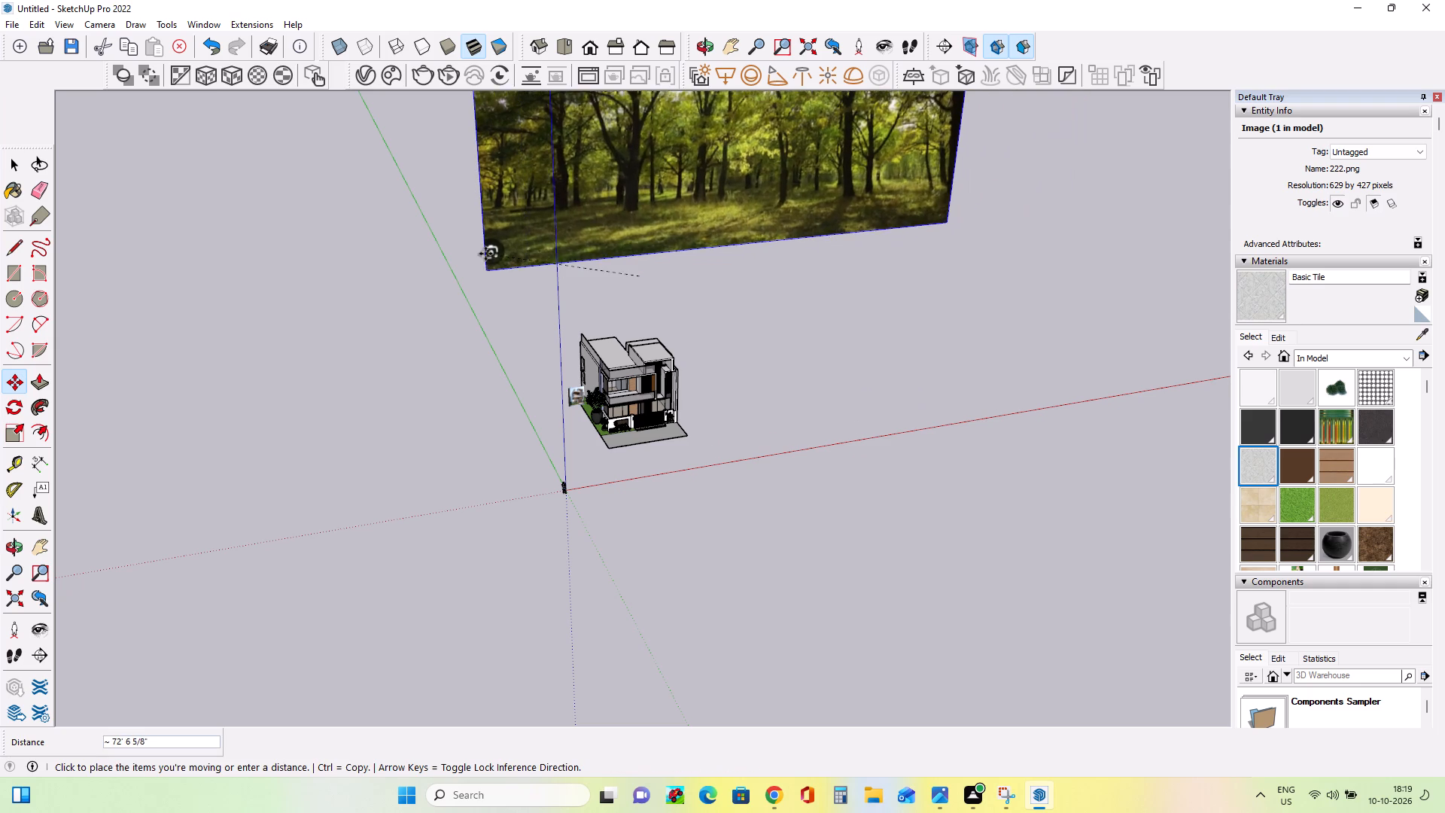
left_click(416, 181)
Lower the forest image from above the house toward ground level, finishing with a move of about 212' away from the house.
middle_click_drag(631, 370, 682, 181)
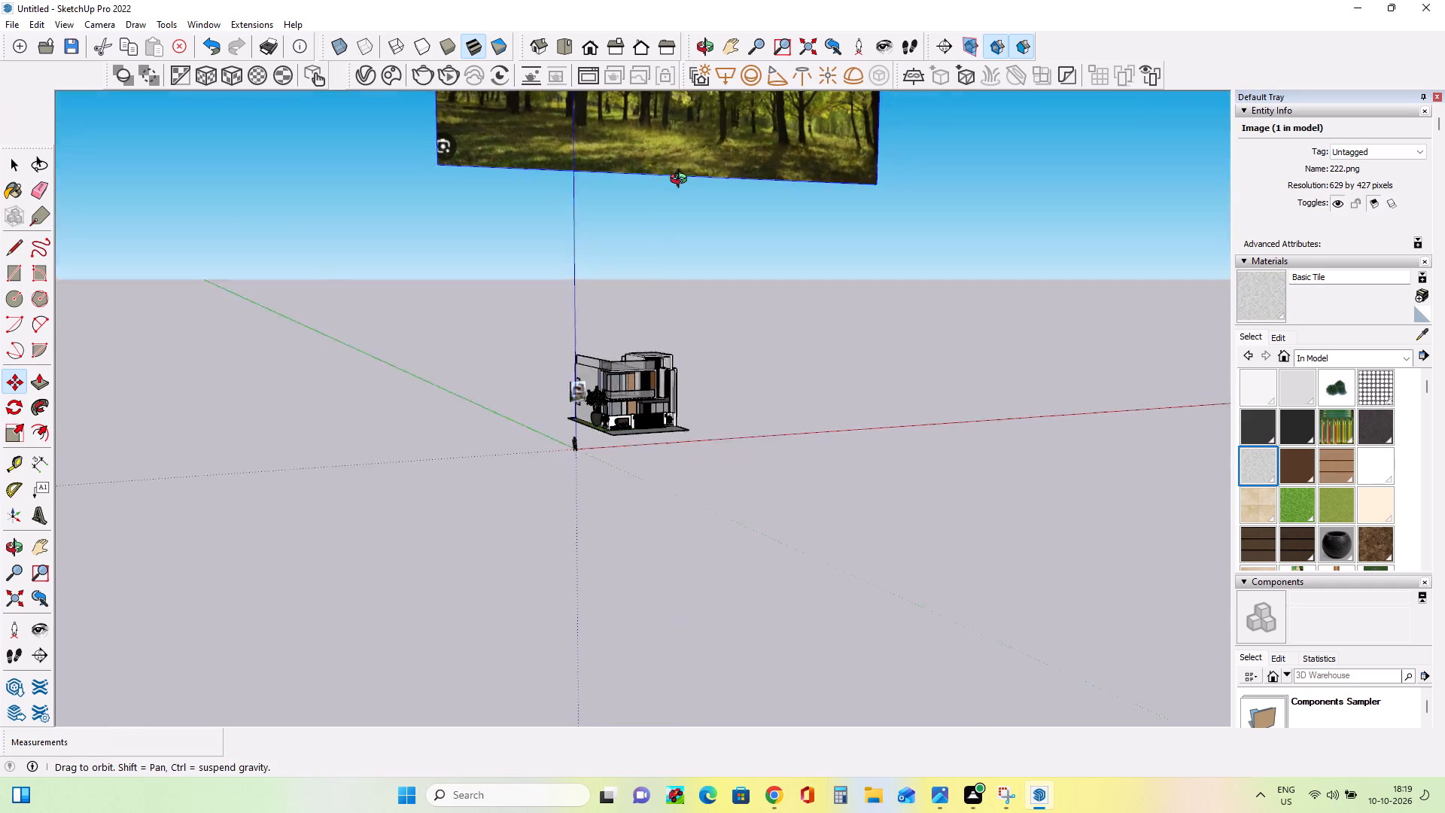
middle_click_drag(682, 181, 690, 171)
middle_click_drag(804, 69, 1324, 412)
middle_click_drag(638, 312, 954, 357)
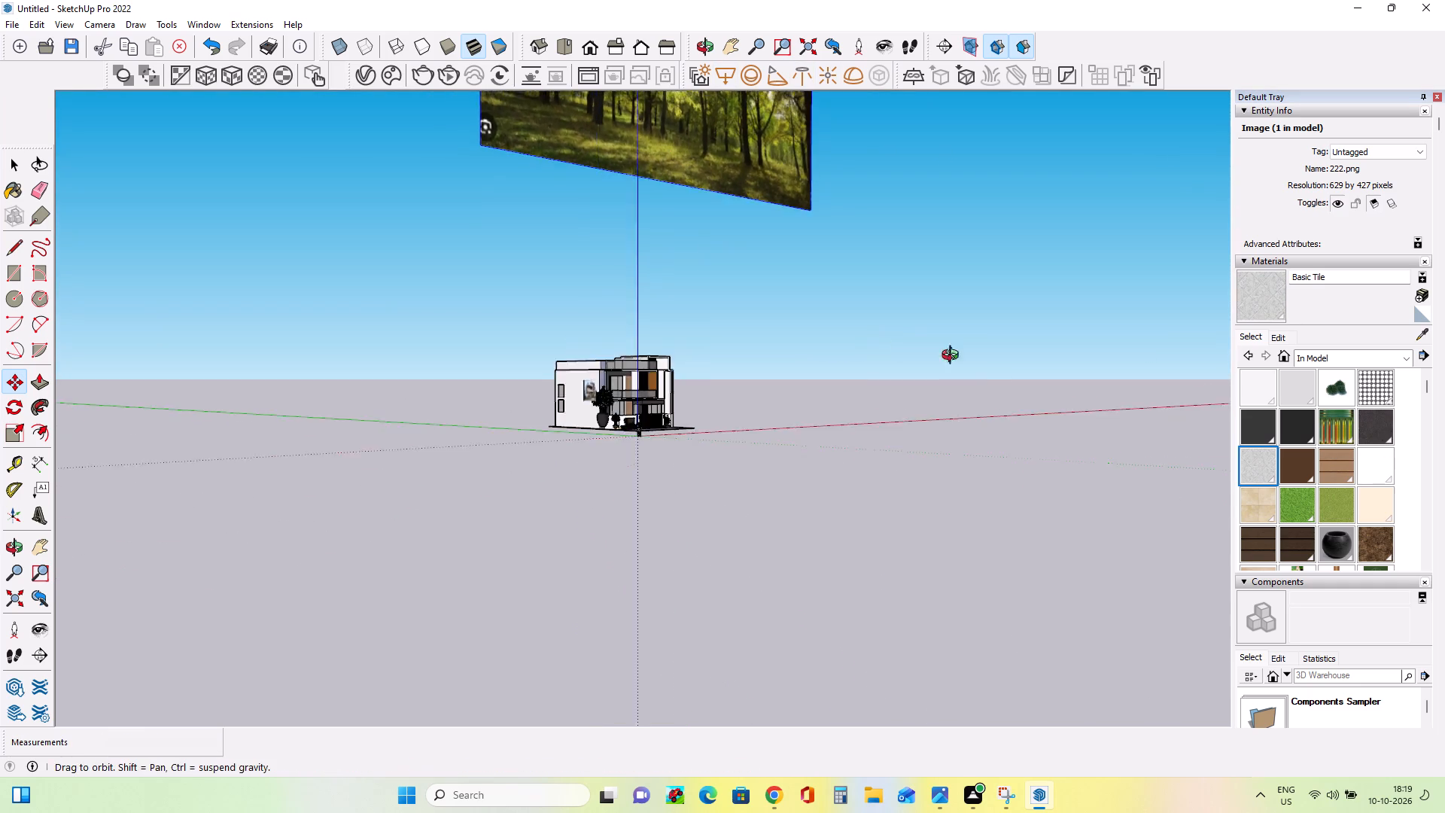
middle_click_drag(954, 357, 1261, 480)
middle_click_drag(592, 302, 860, 282)
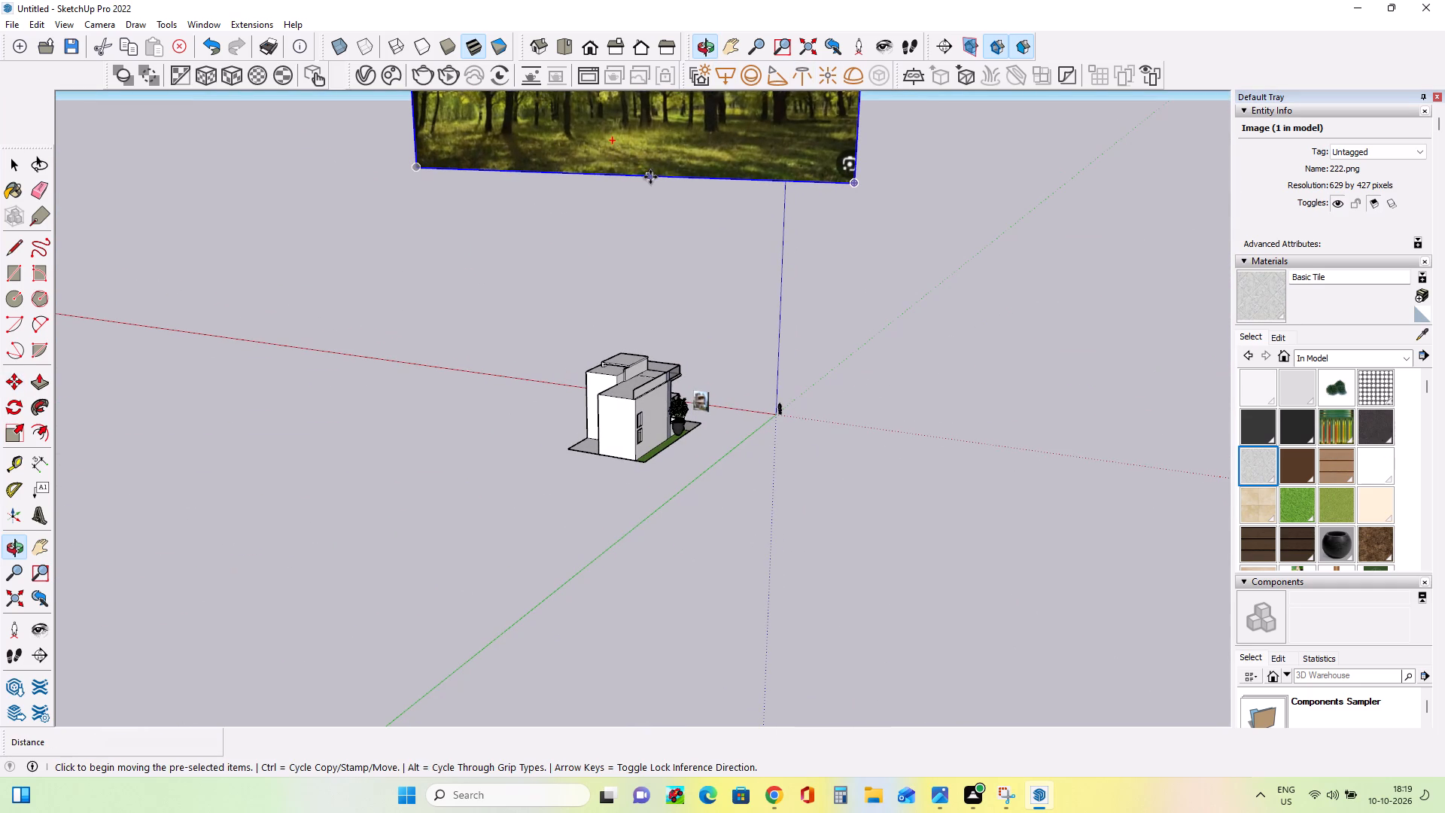
left_click(650, 177)
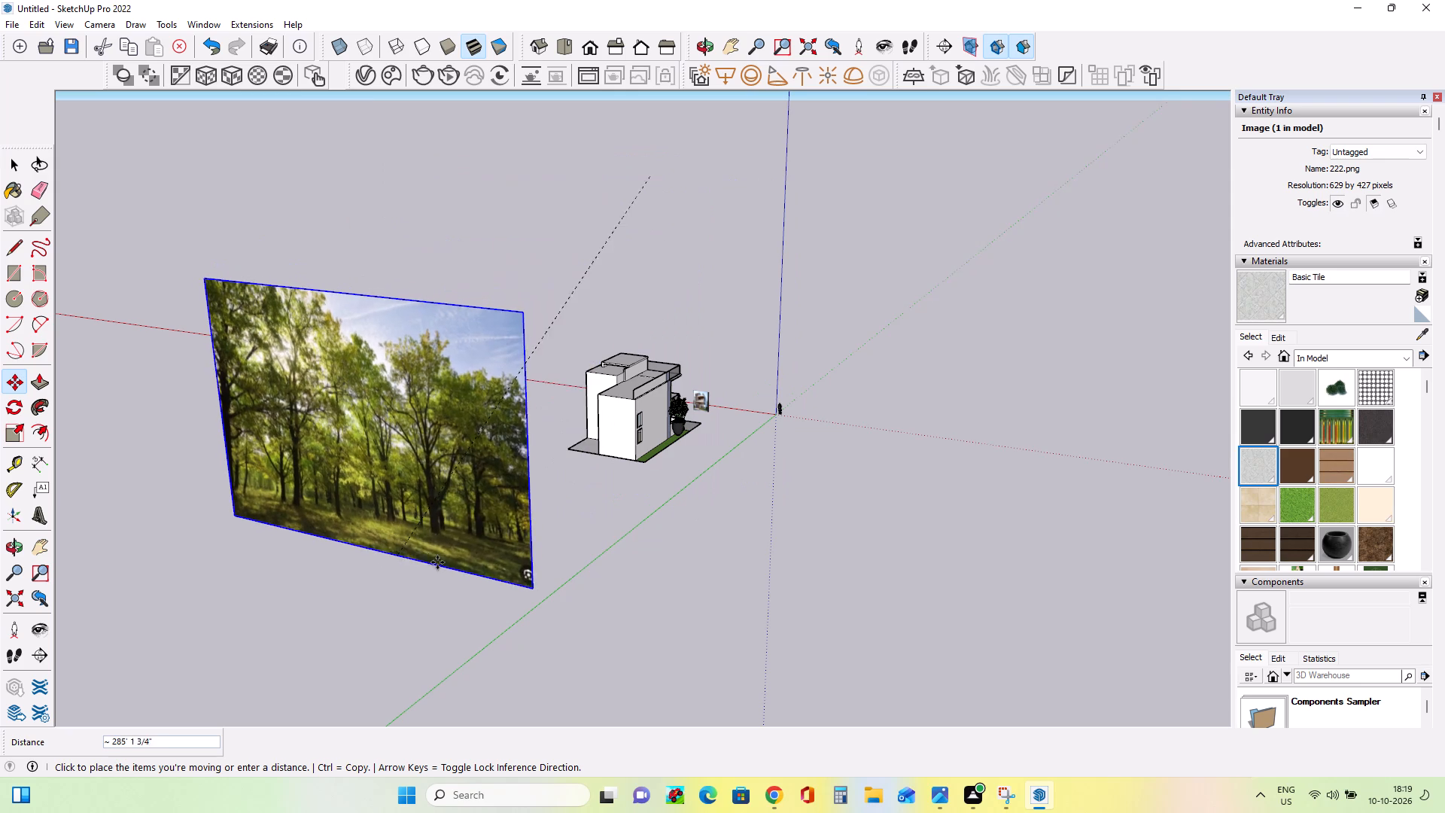
left_click(607, 603)
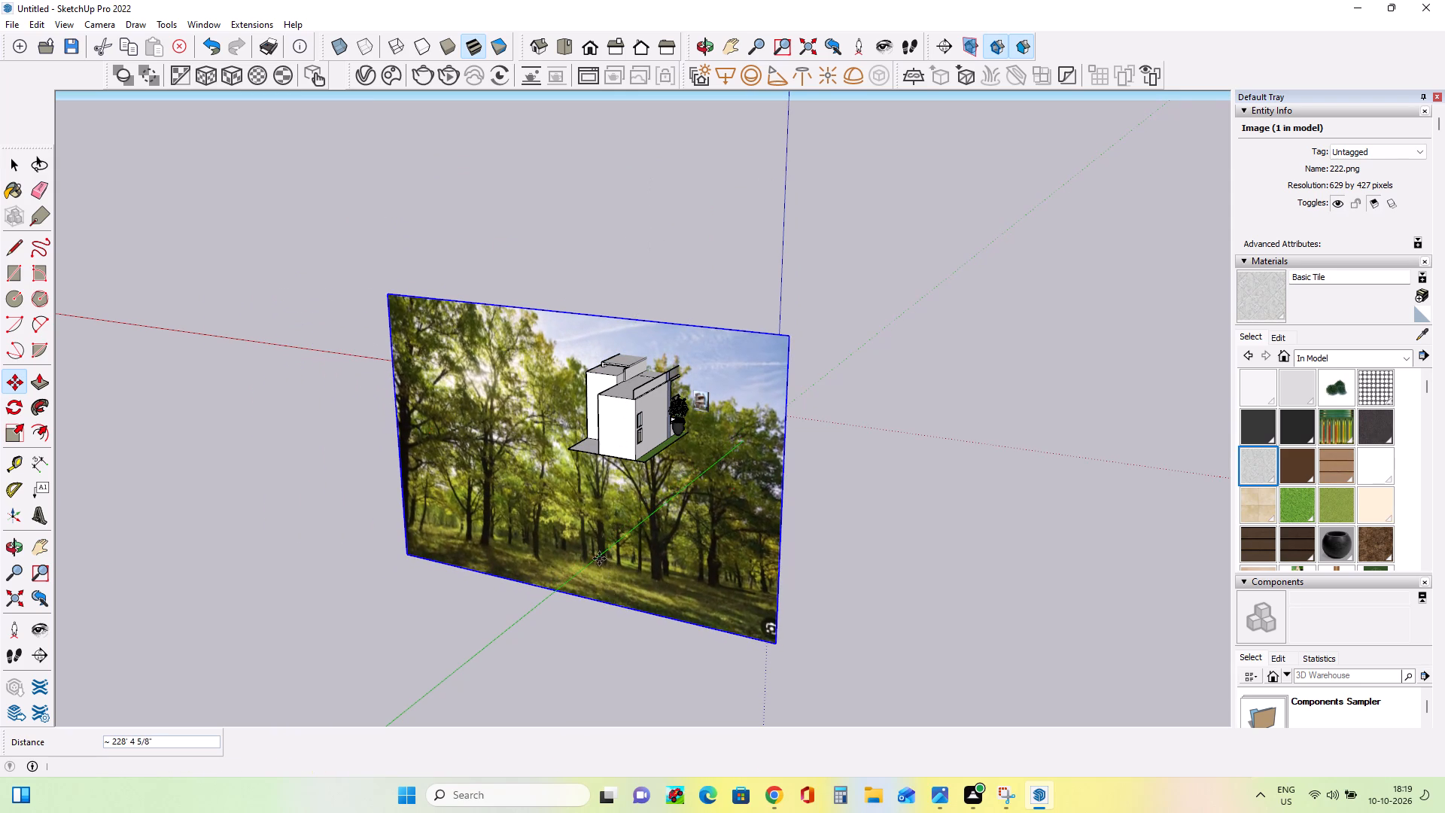
left_click_drag(612, 496, 576, 507)
left_click(339, 563)
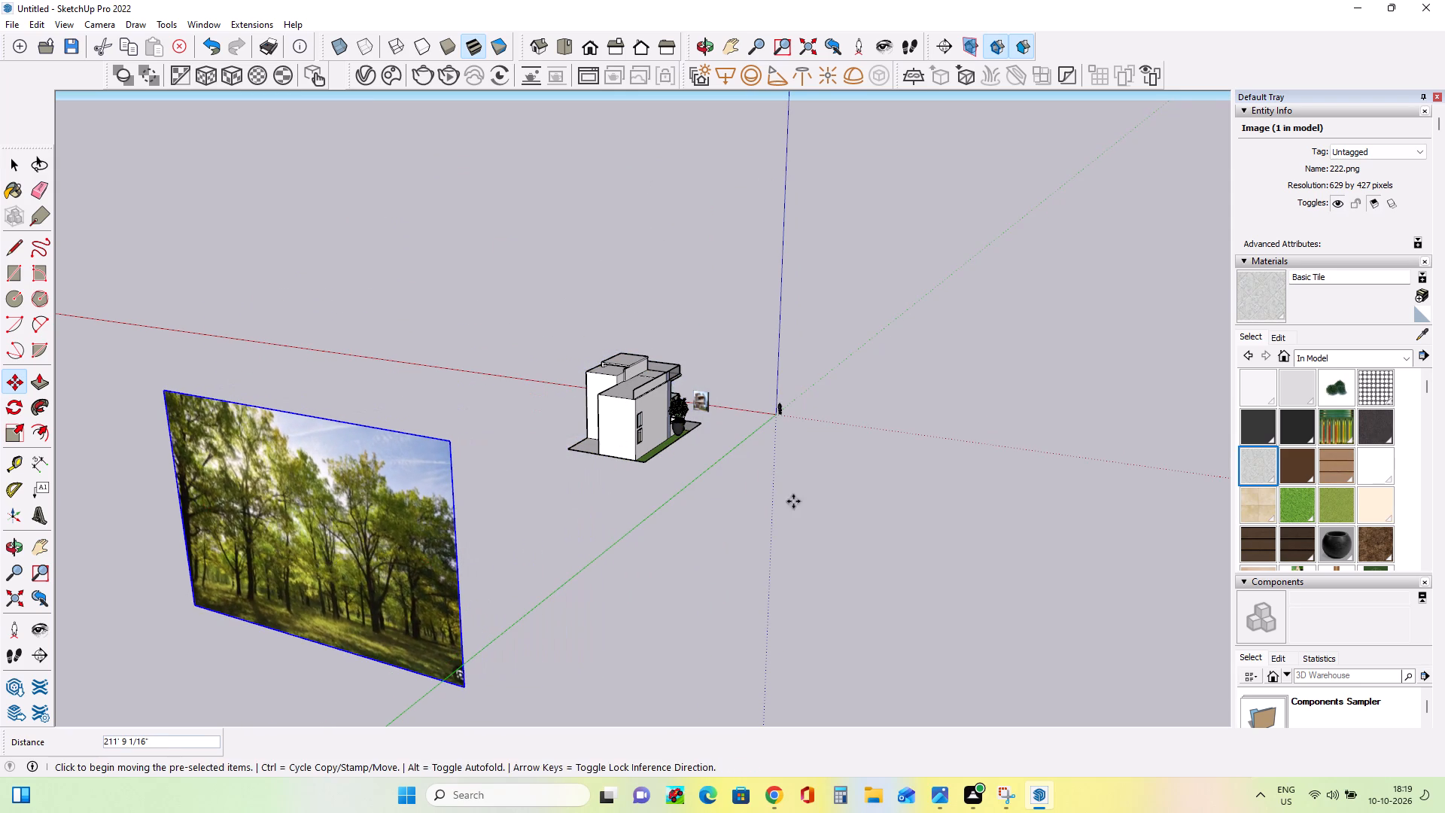
Move the forest image about 301' back to the house, with its lower edge near ground level.
middle_click_drag(793, 501, 0, 242)
middle_click_drag(1112, 596, 1027, 812)
scroll(1027, 812, "down", 1)
middle_click(1009, 549)
left_click(923, 572)
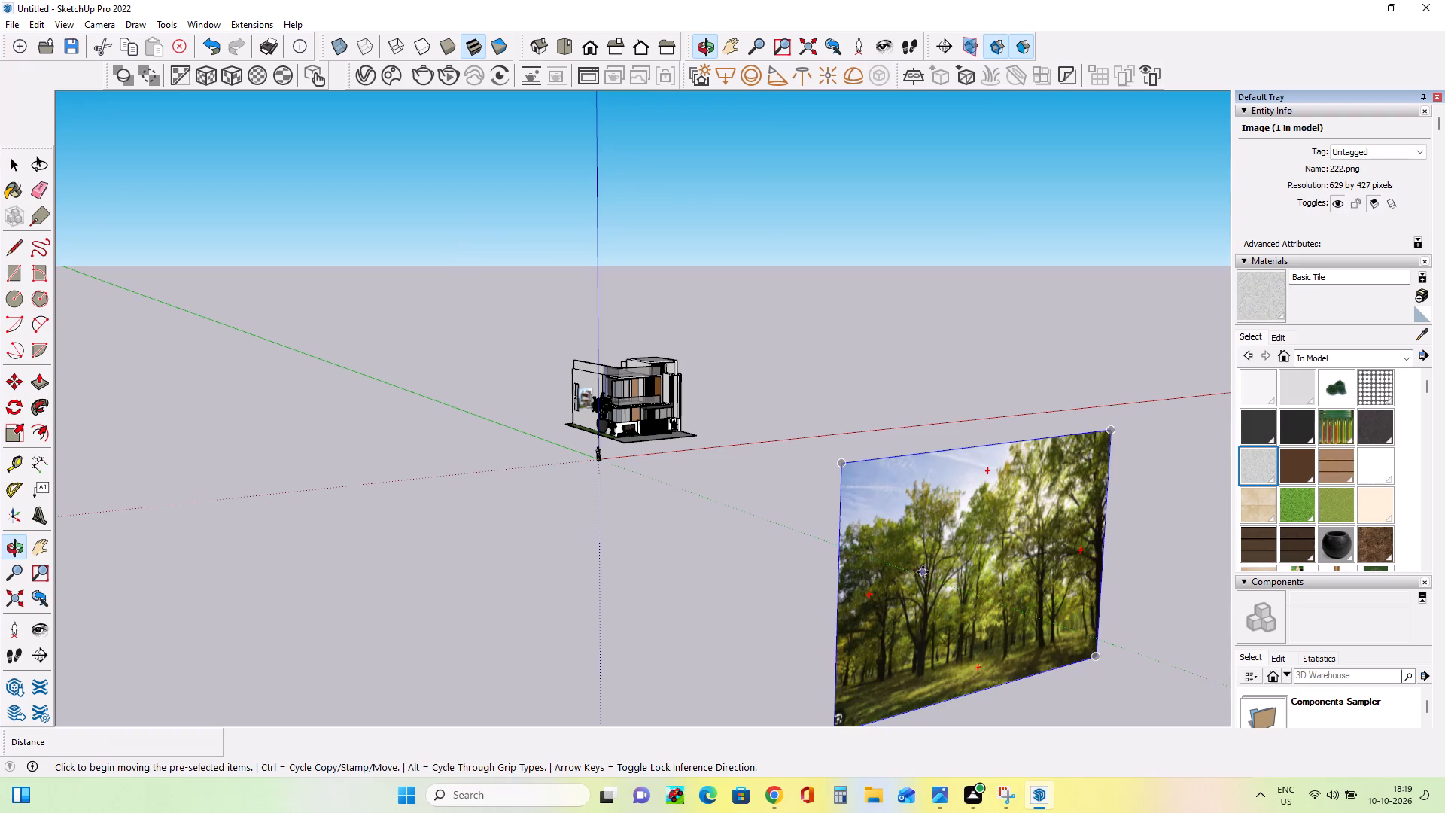
left_click(537, 288)
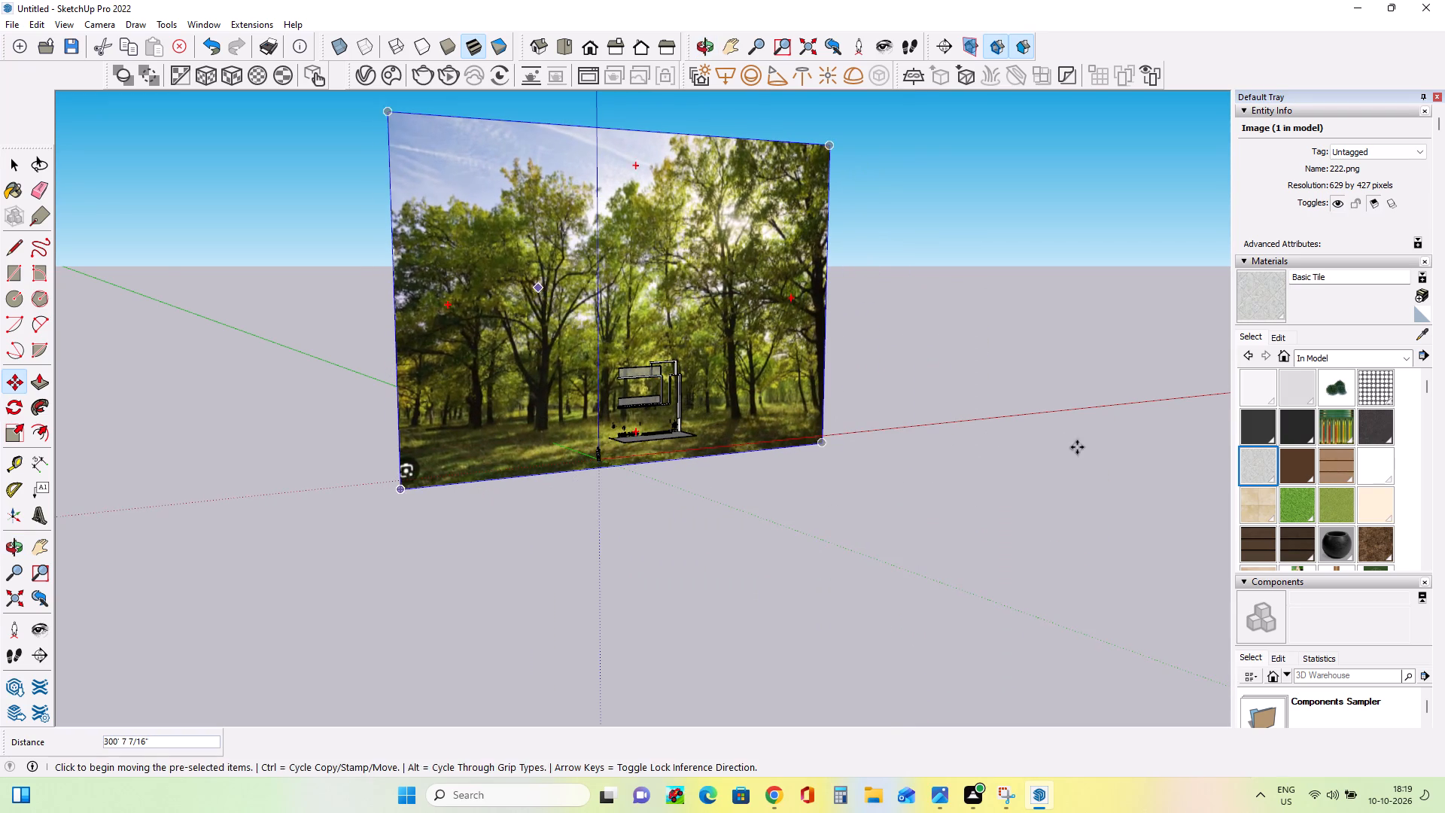
Adjust the forest image against the house, raising it about 27' and lowering it about 48' from the rear view.
middle_click_drag(1077, 447, 361, 528)
left_click(660, 443)
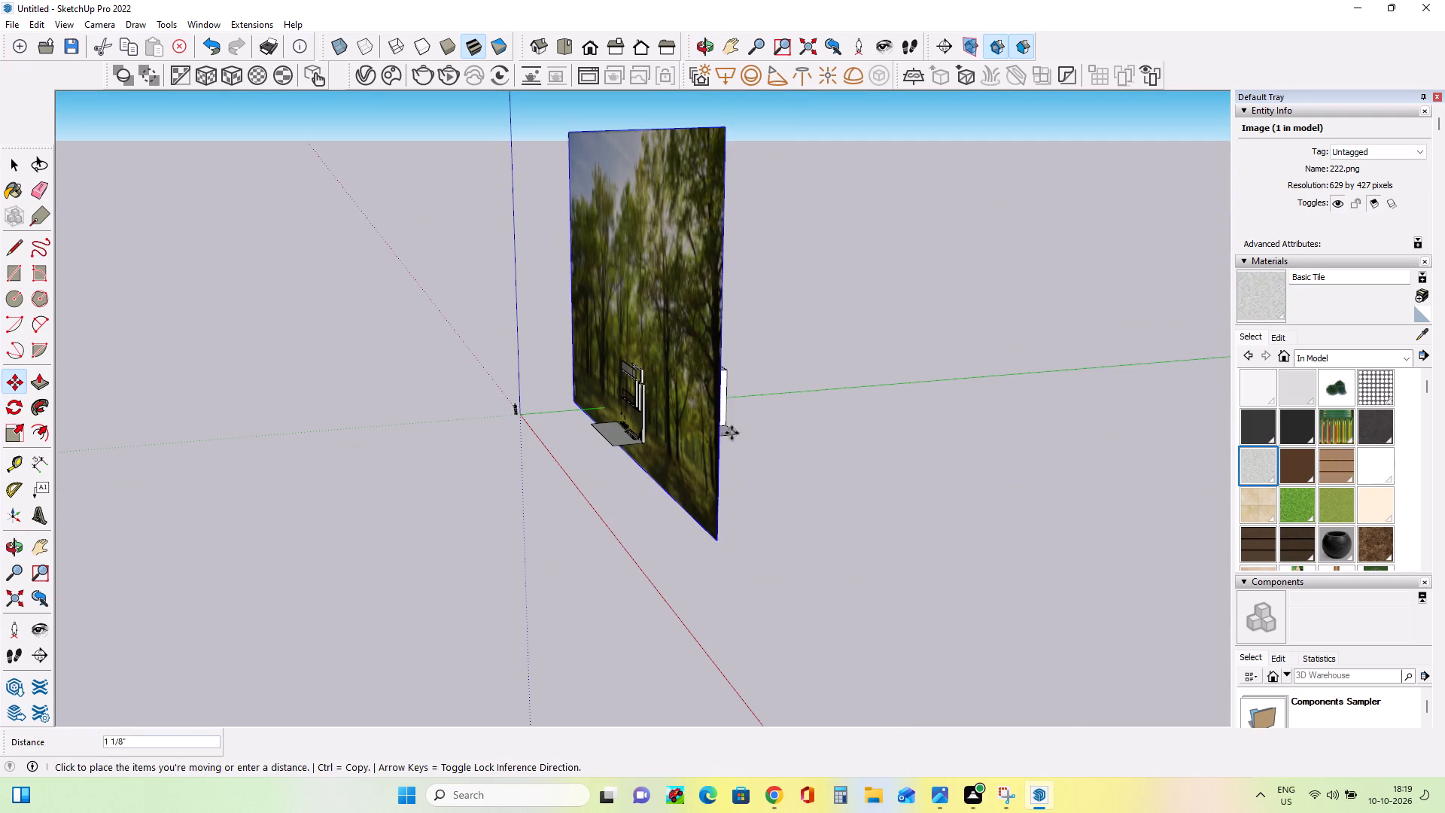
left_click(671, 402)
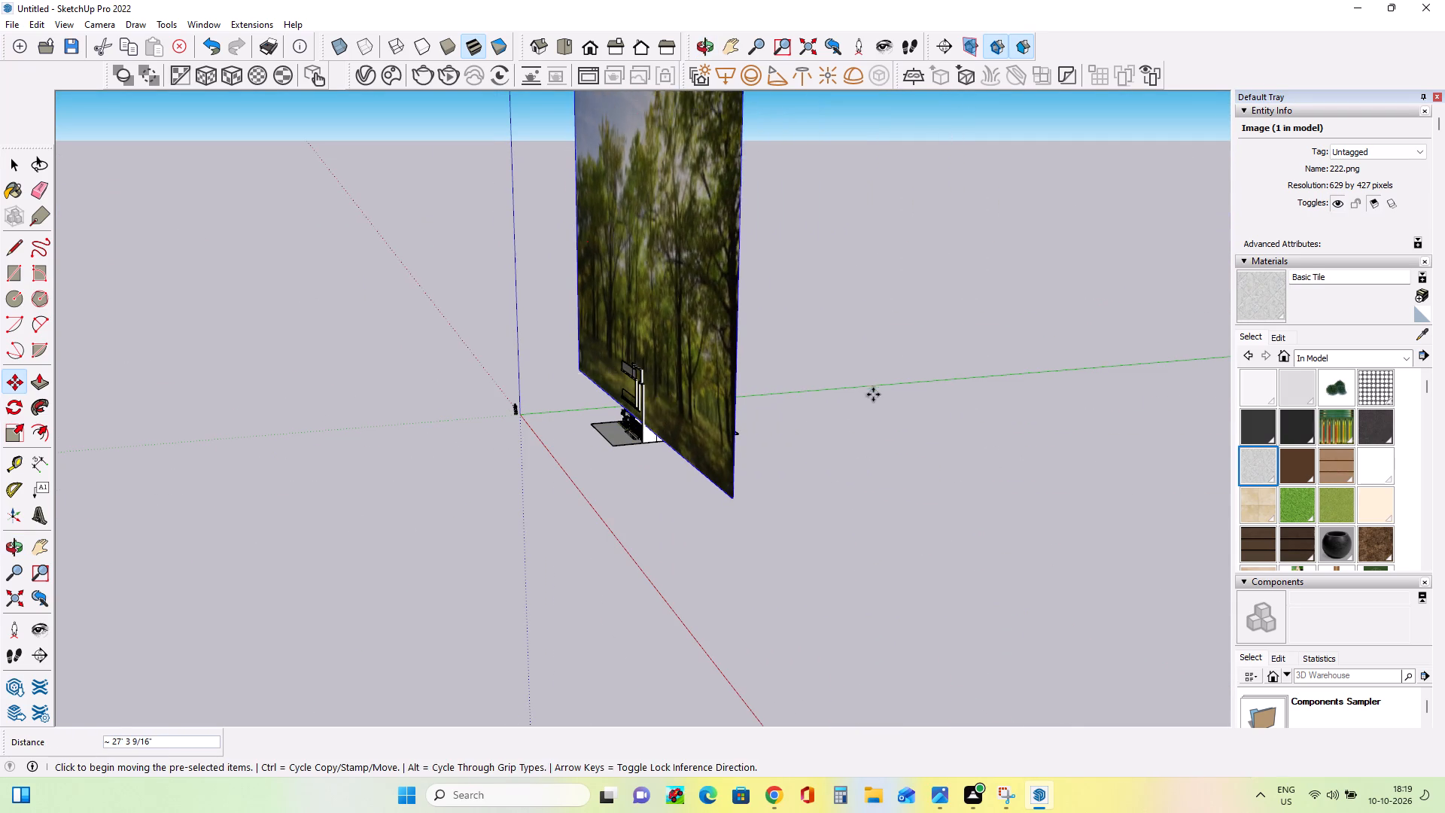
middle_click_drag(875, 392, 476, 390)
left_click(643, 307)
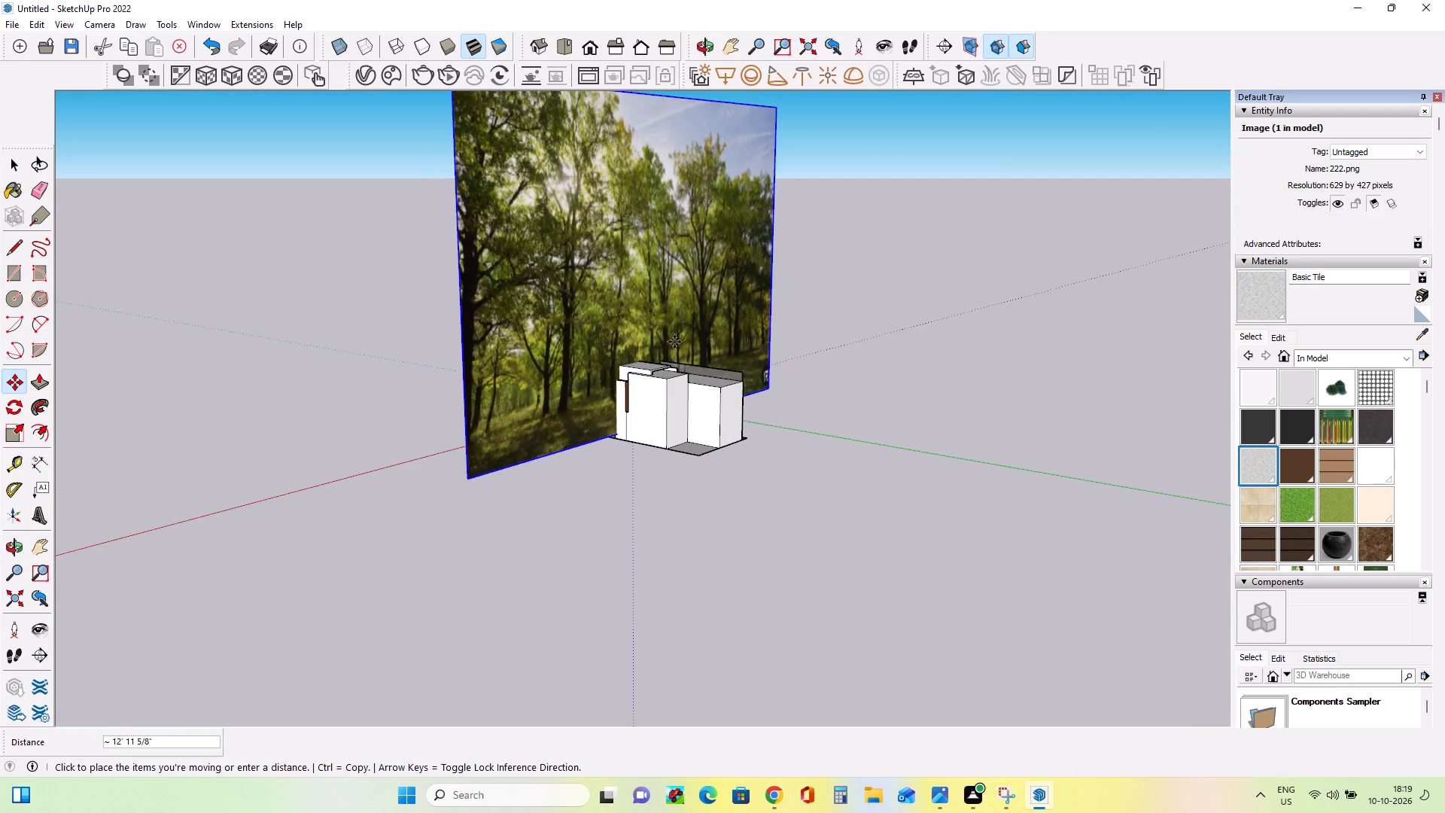
left_click(680, 373)
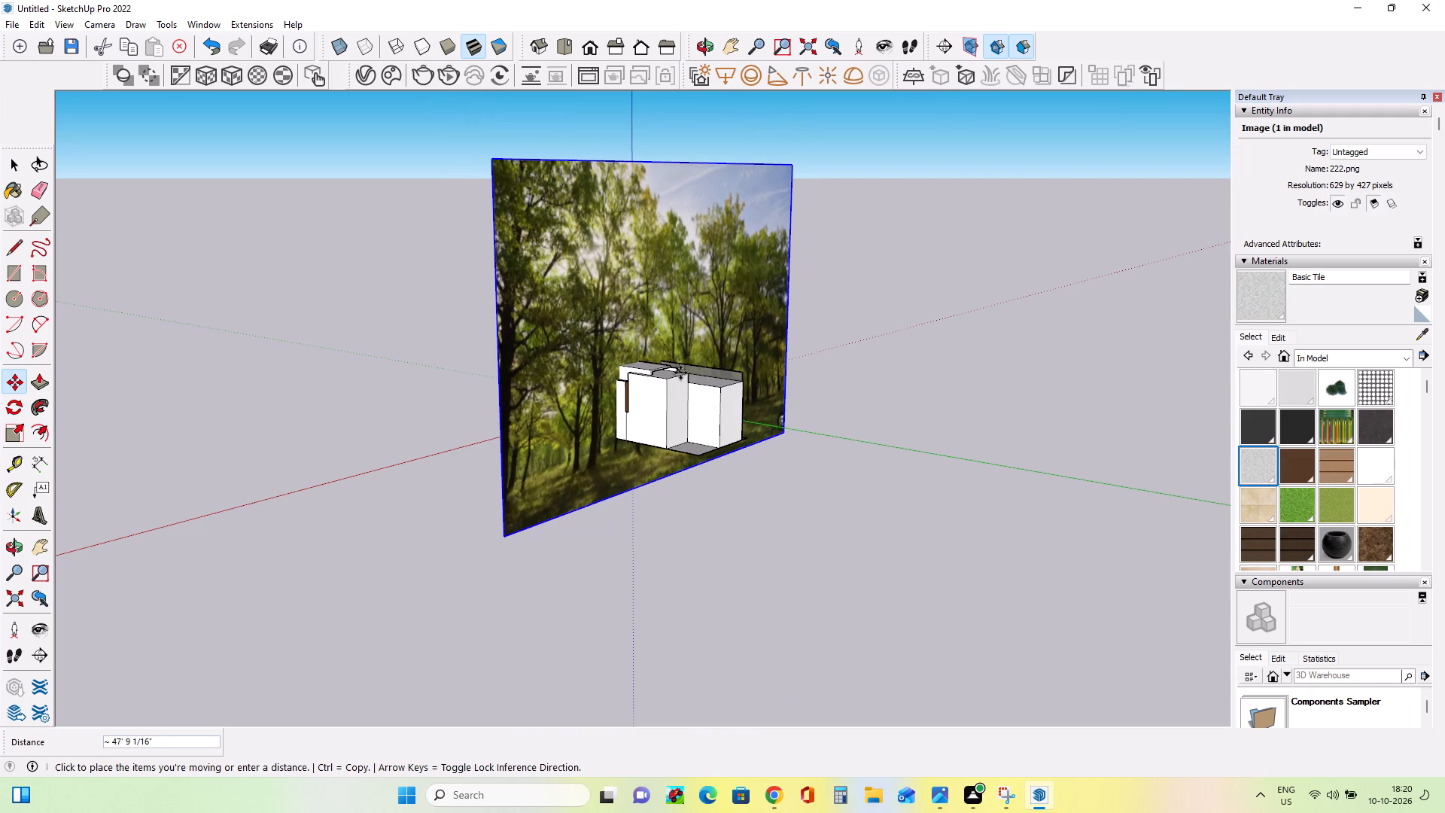
Nudge the forest image about 1' 5" and try to move it further along a locked direction relative to the house.
left_click(602, 397)
key("Down")
key("Up")
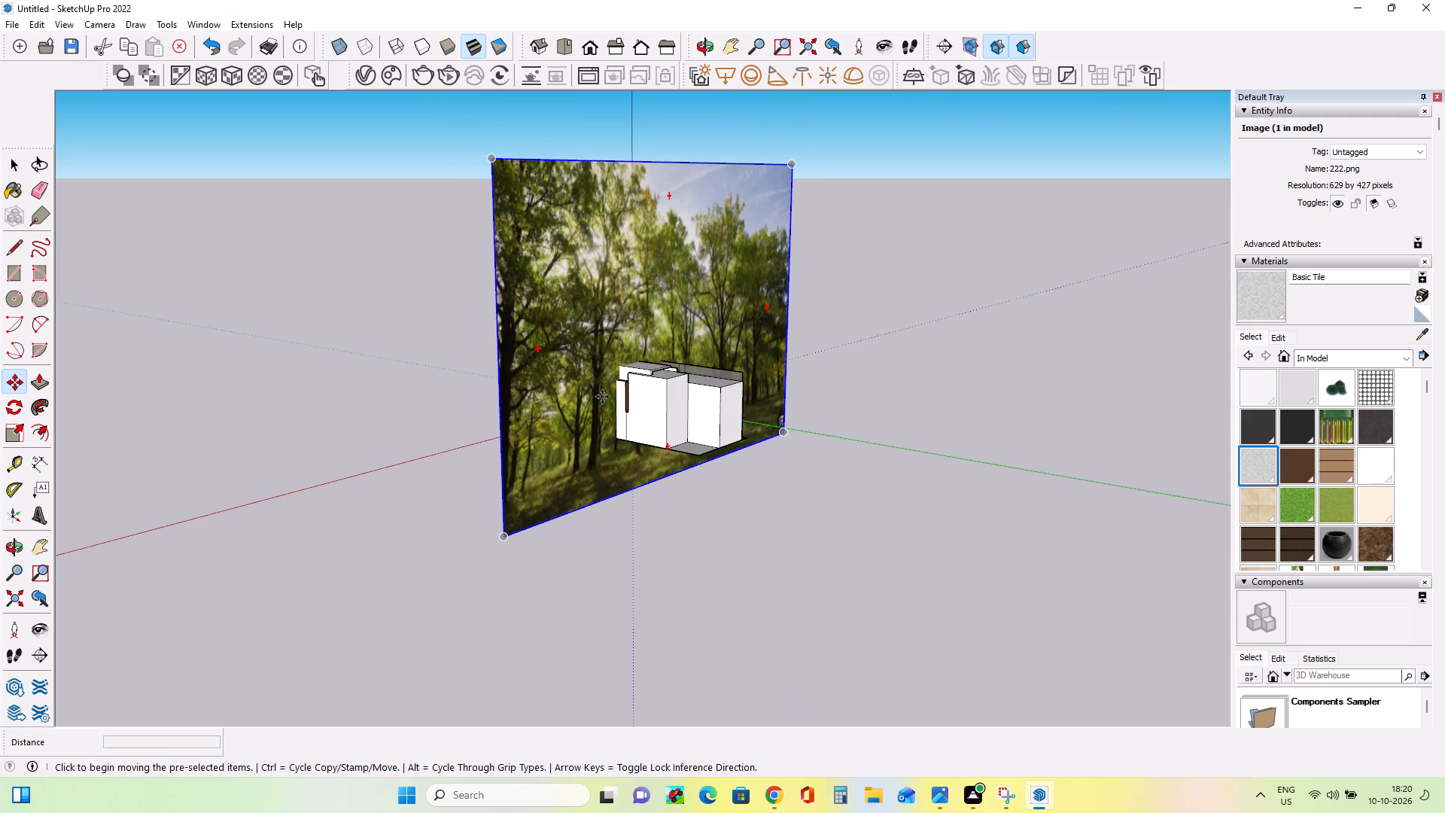
key("Down")
left_click(604, 394)
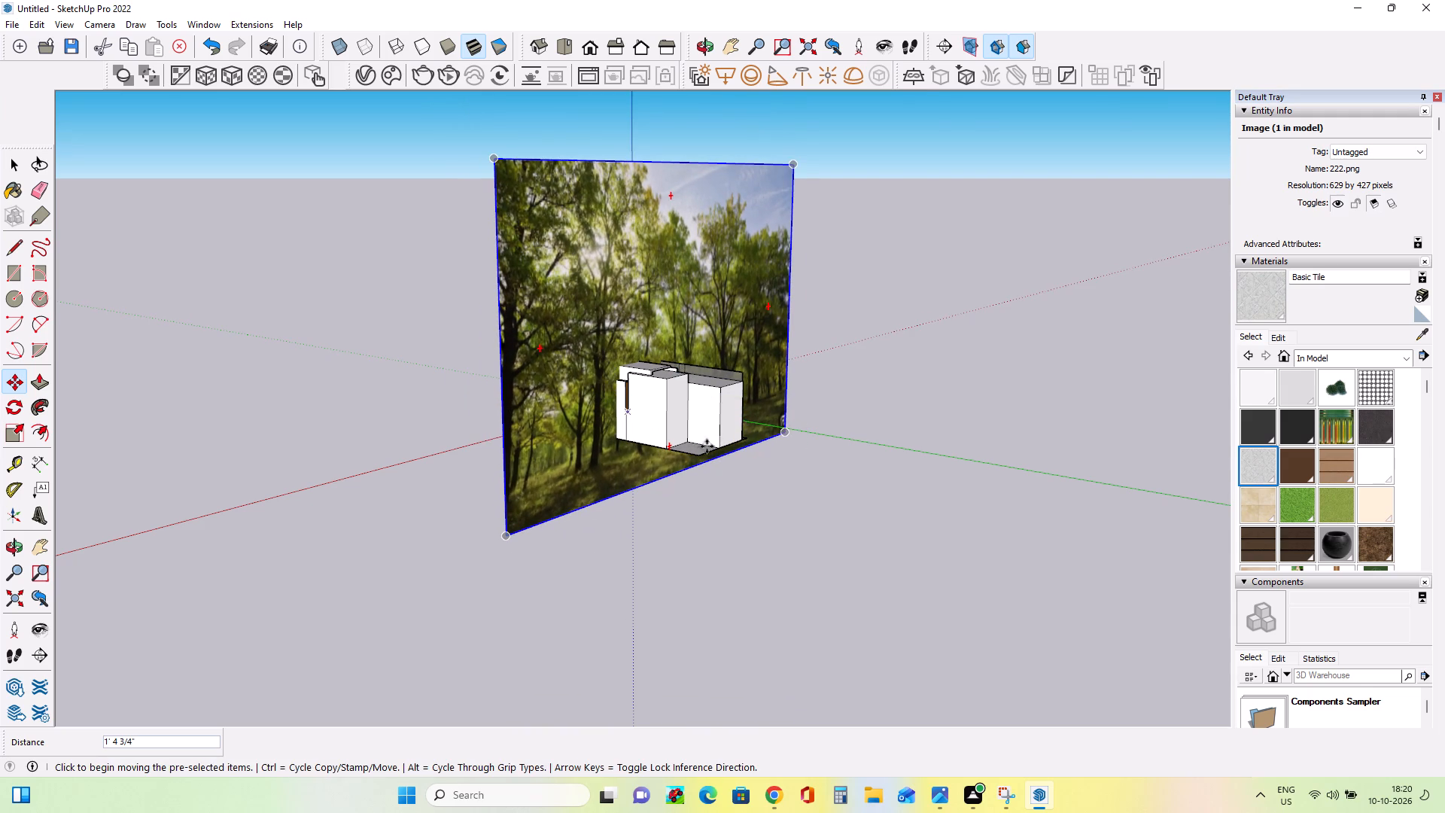
left_click(589, 415)
left_click(753, 425)
right_click(758, 450)
key("Down")
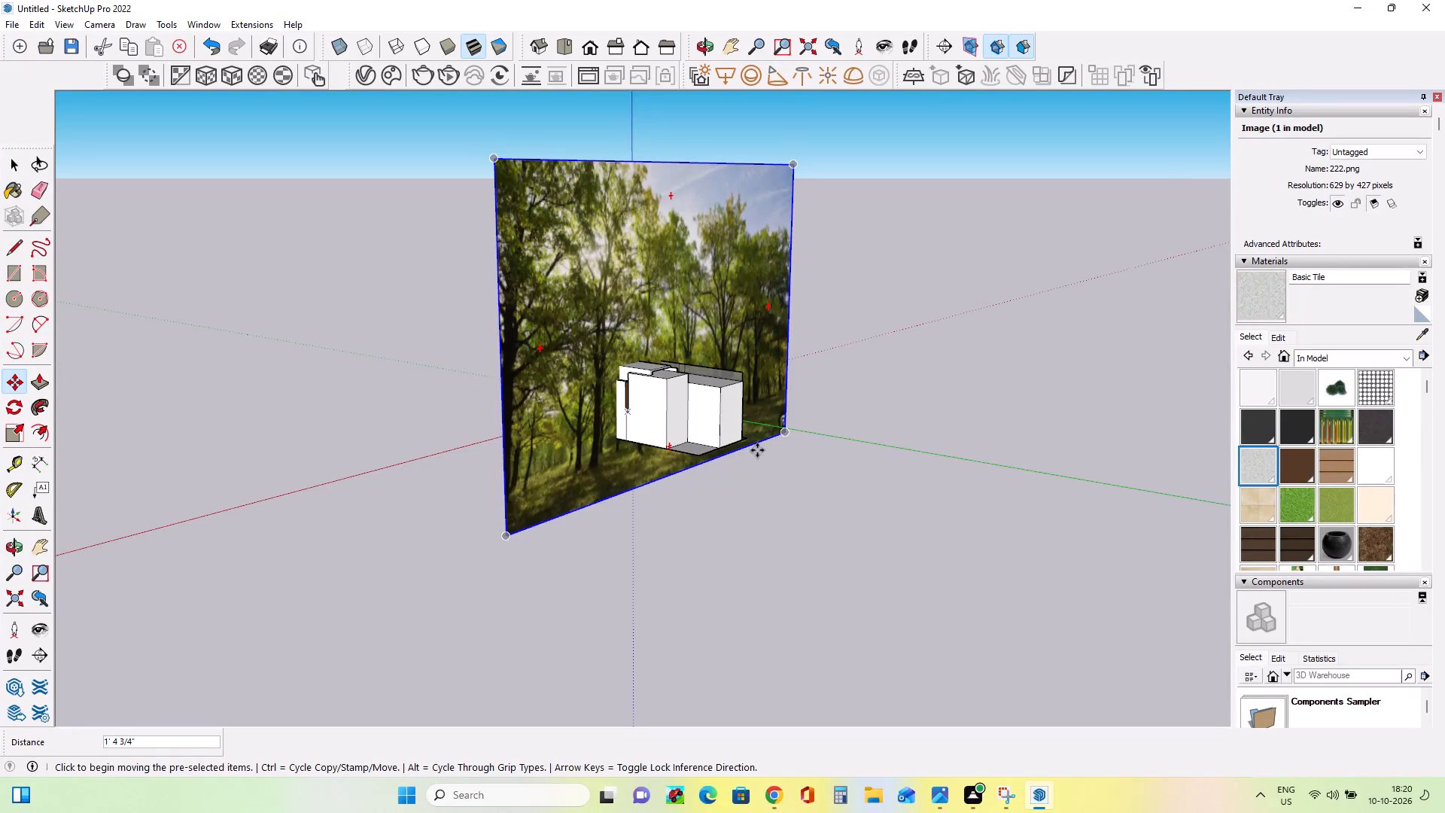
left_click(761, 376)
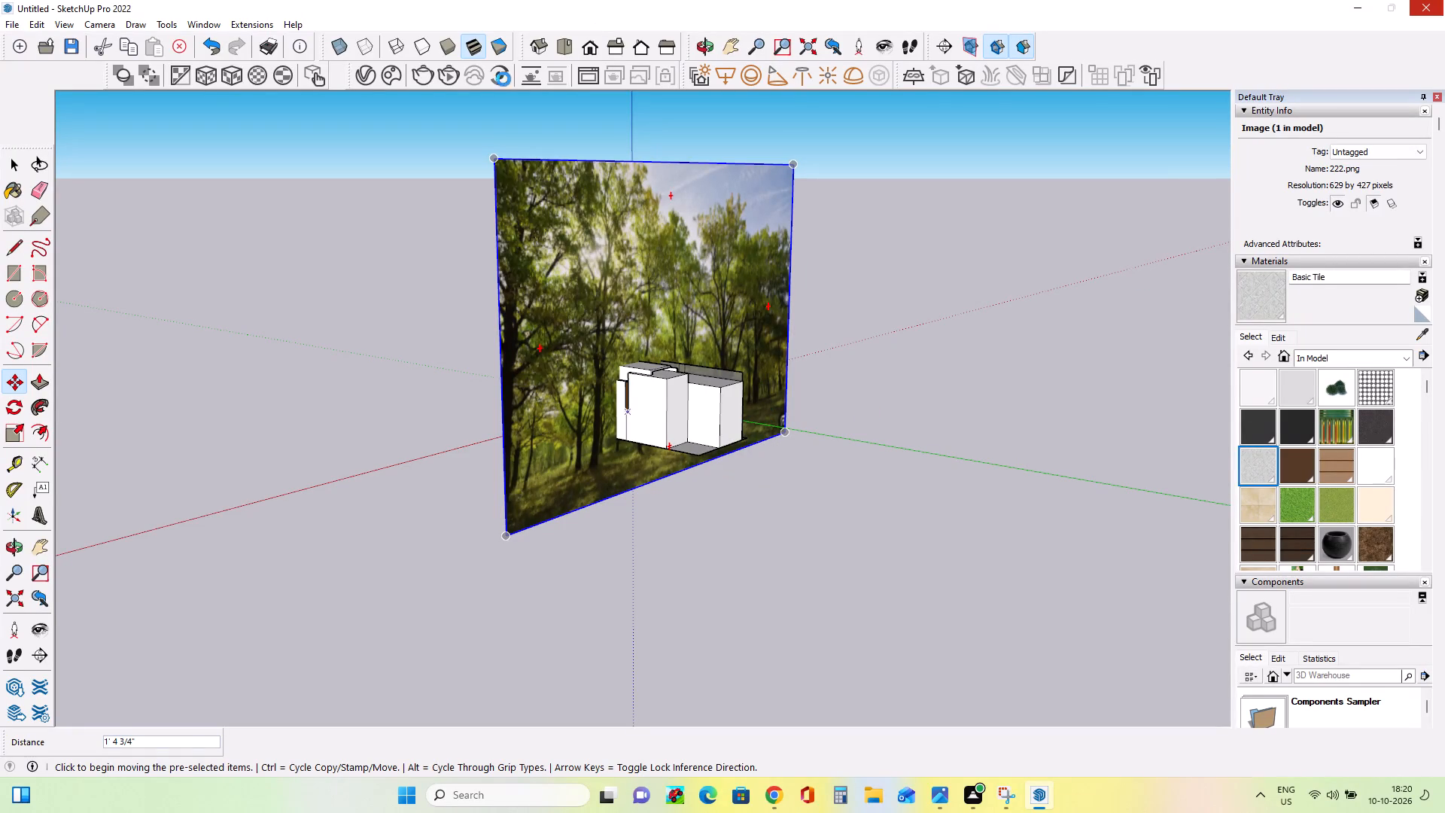
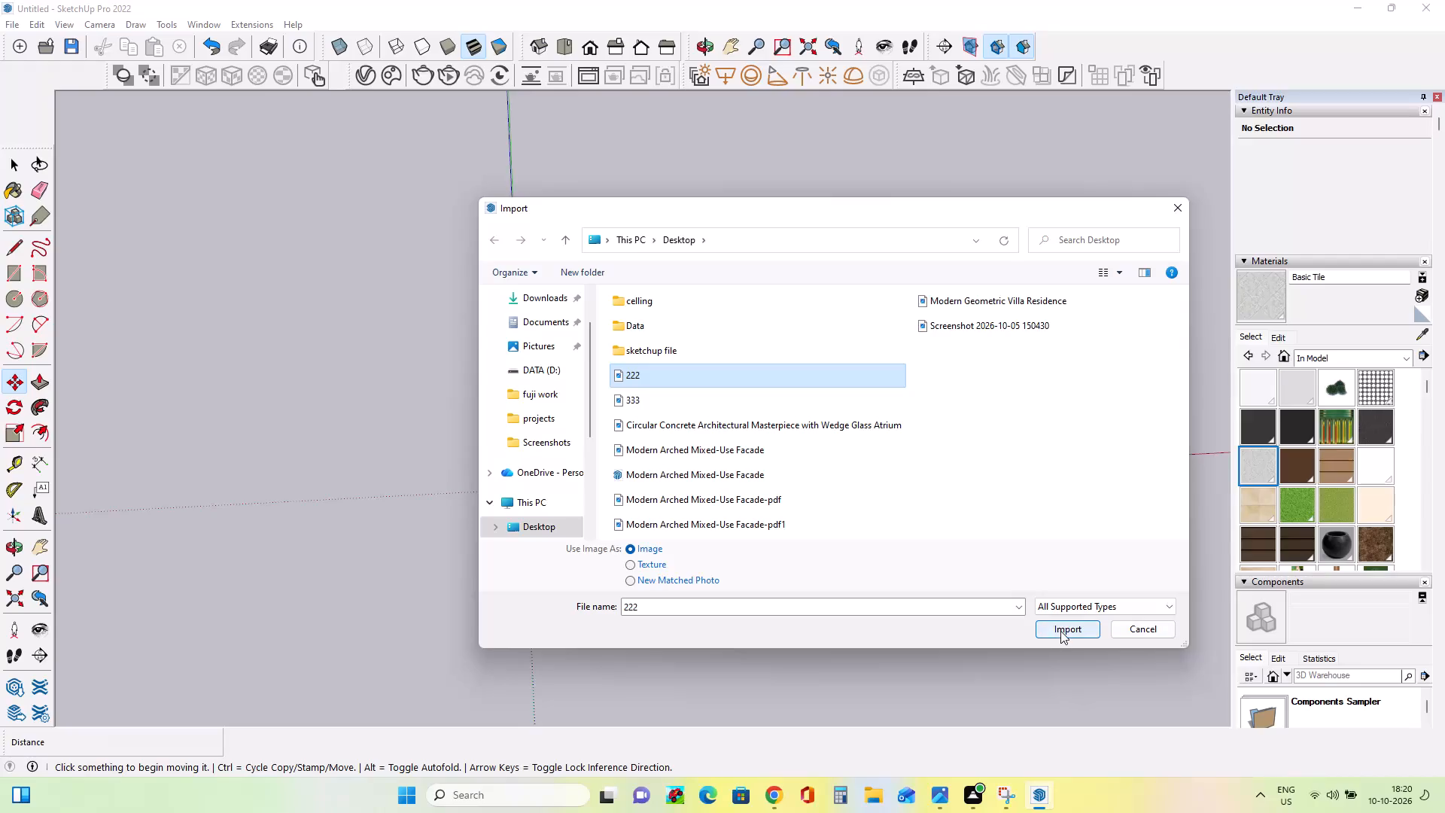
Import the forest picture 222 as an image and place it about 24' wide on the house's front facade.
left_click(1060, 631)
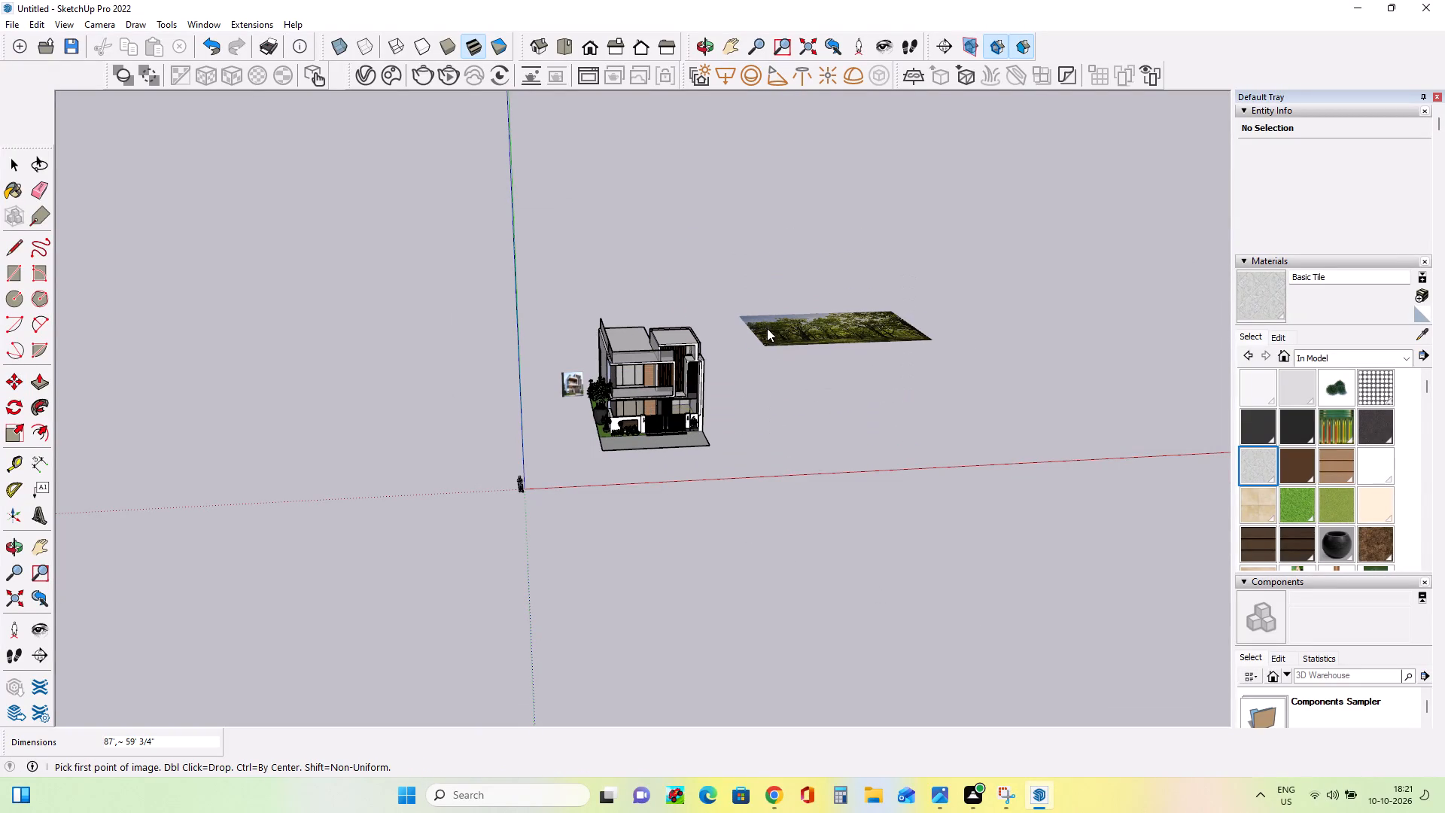
scroll(663, 379, "up", 8)
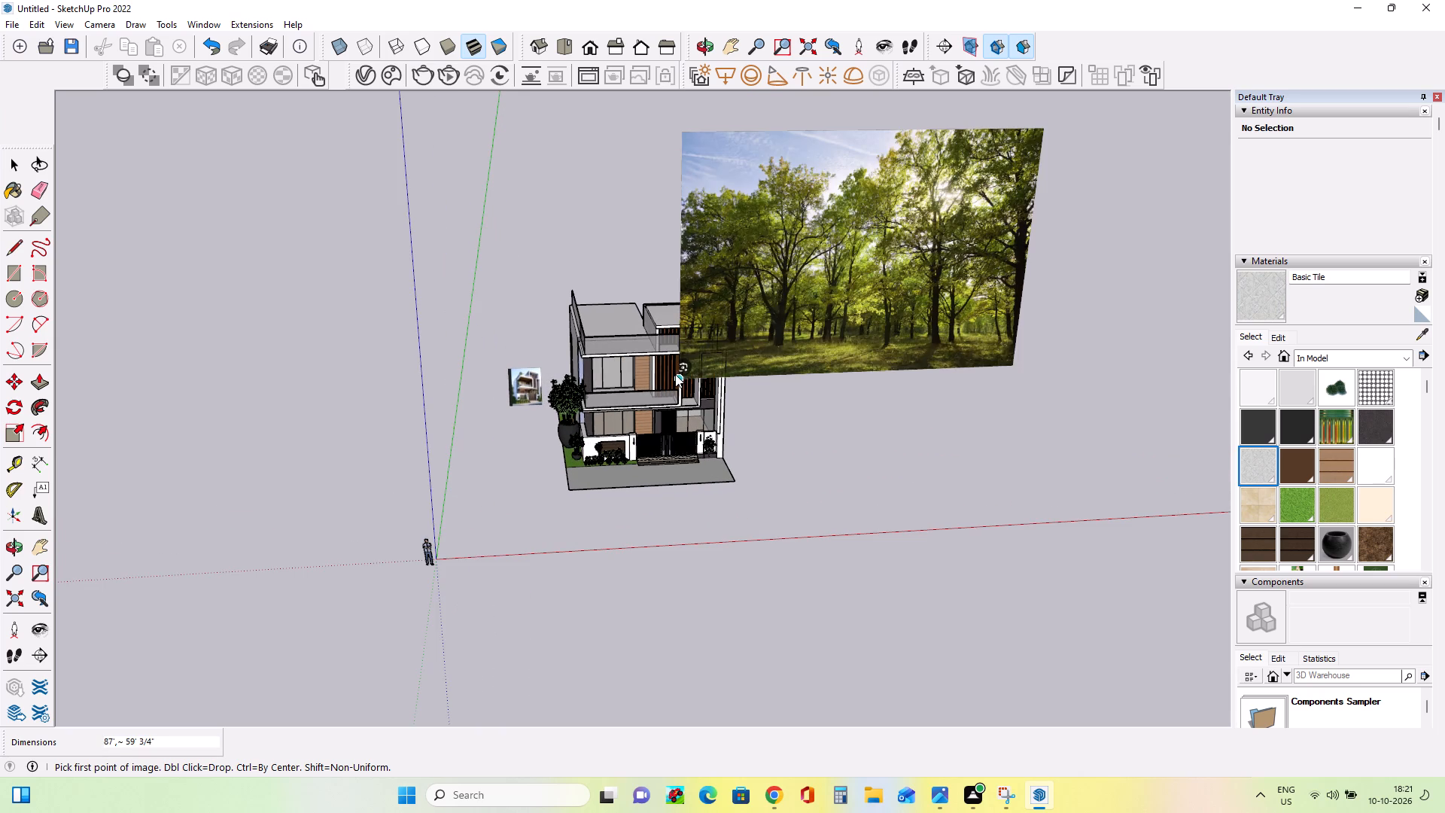
left_click(675, 374)
left_click(543, 288)
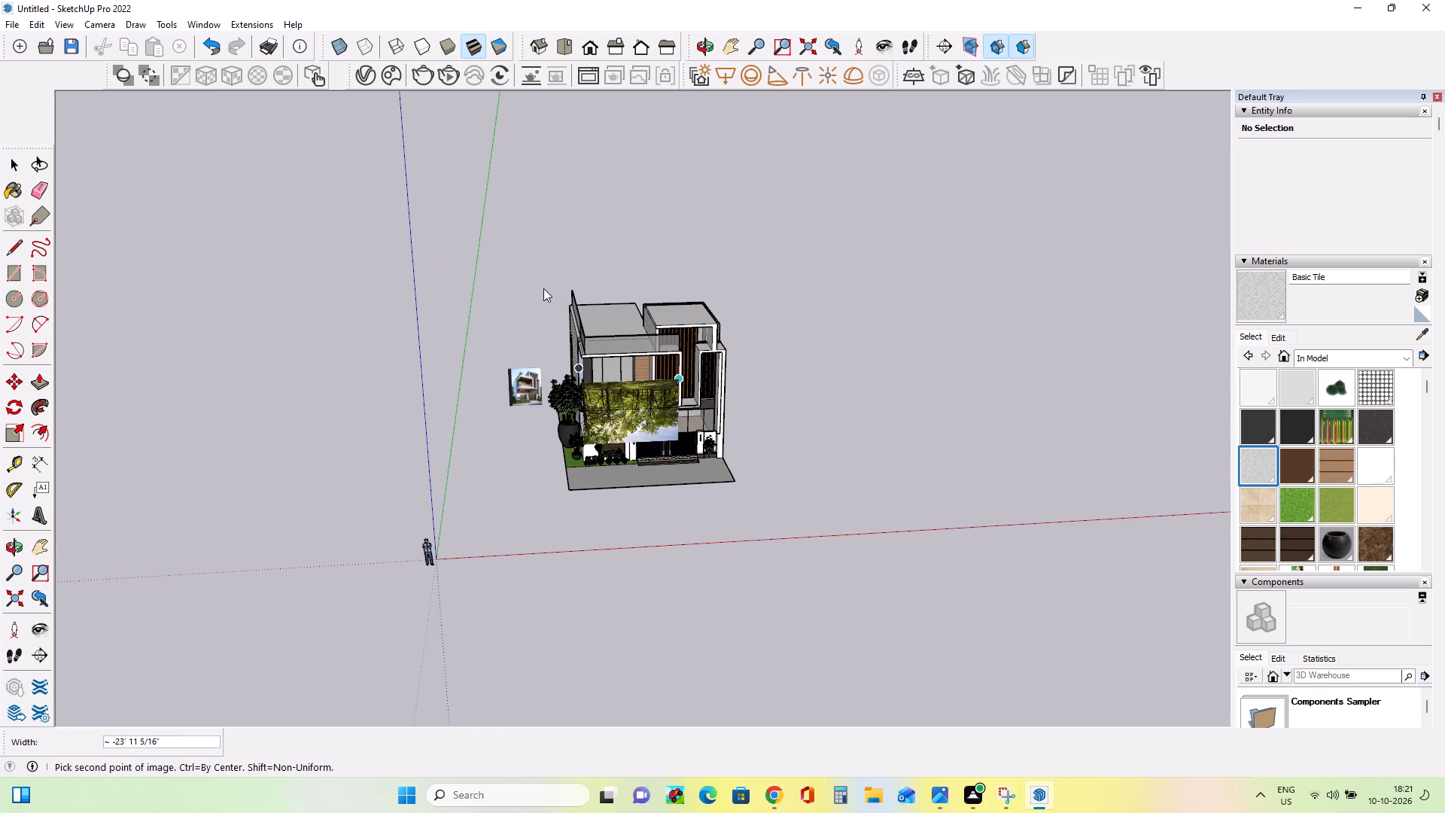
Move the forest image from the front facade to the rear side of the house.
middle_click_drag(532, 428, 1004, 425)
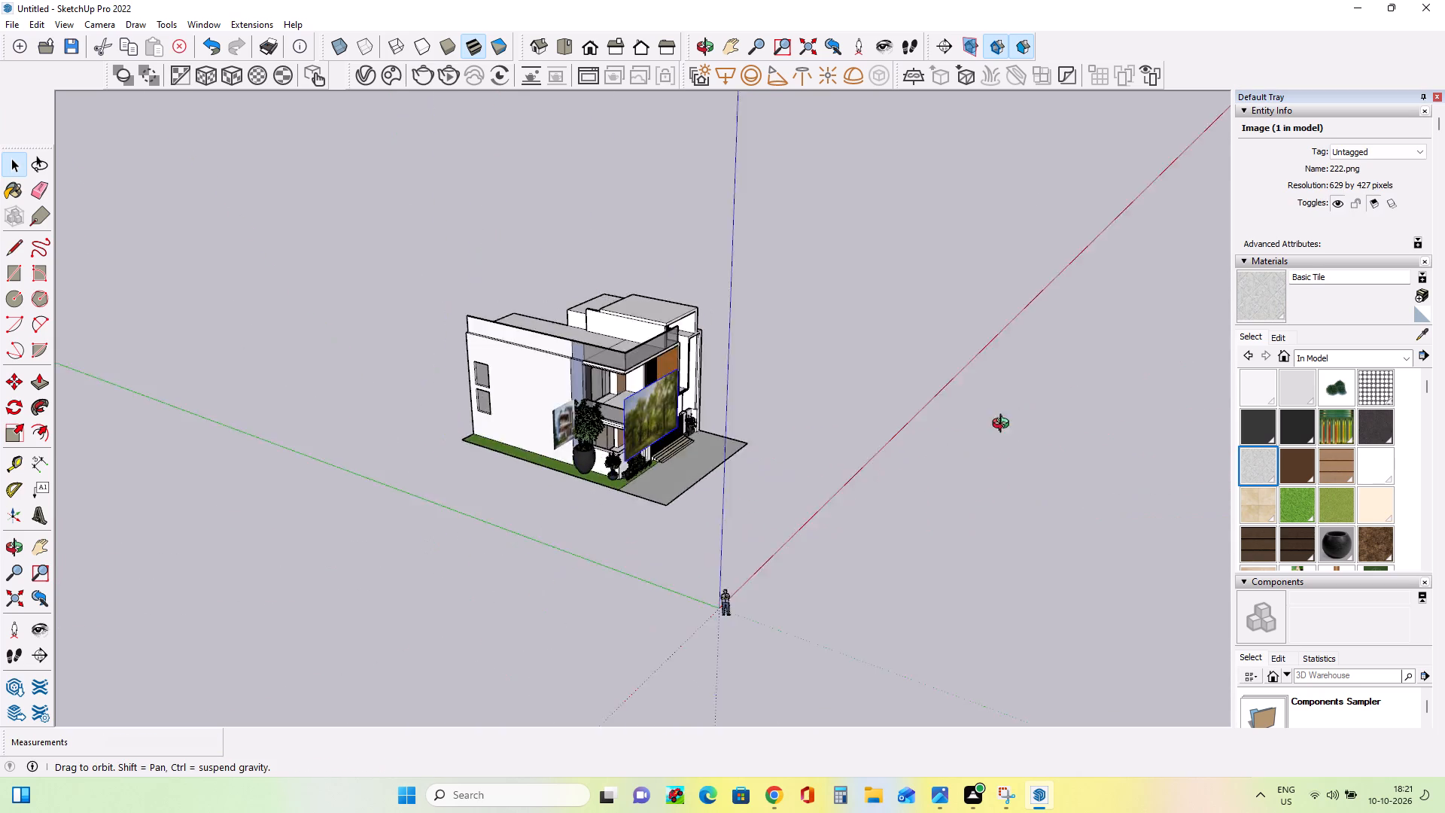
middle_click_drag(1004, 425, 1068, 397)
left_click(12, 379)
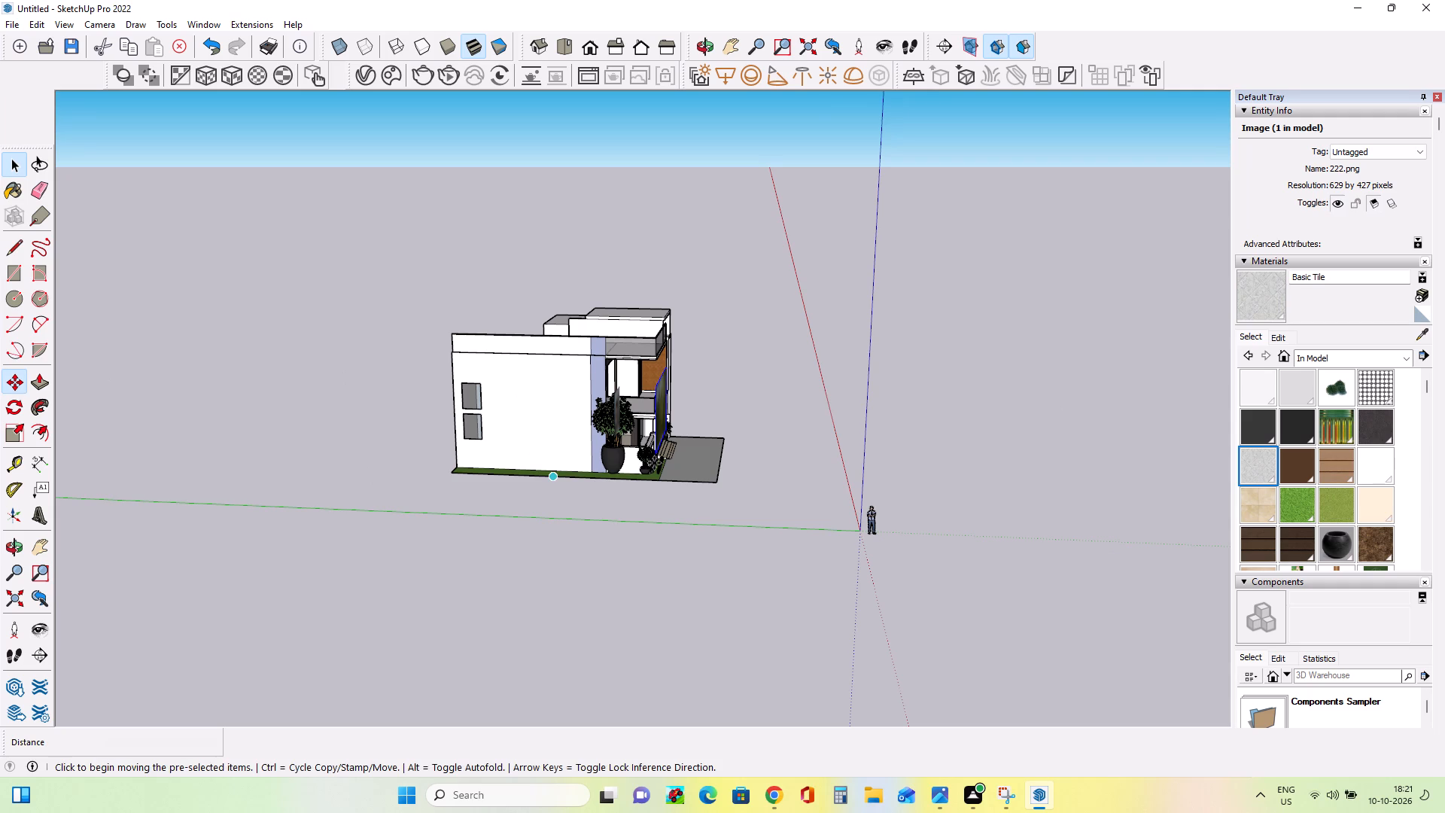
left_click(656, 460)
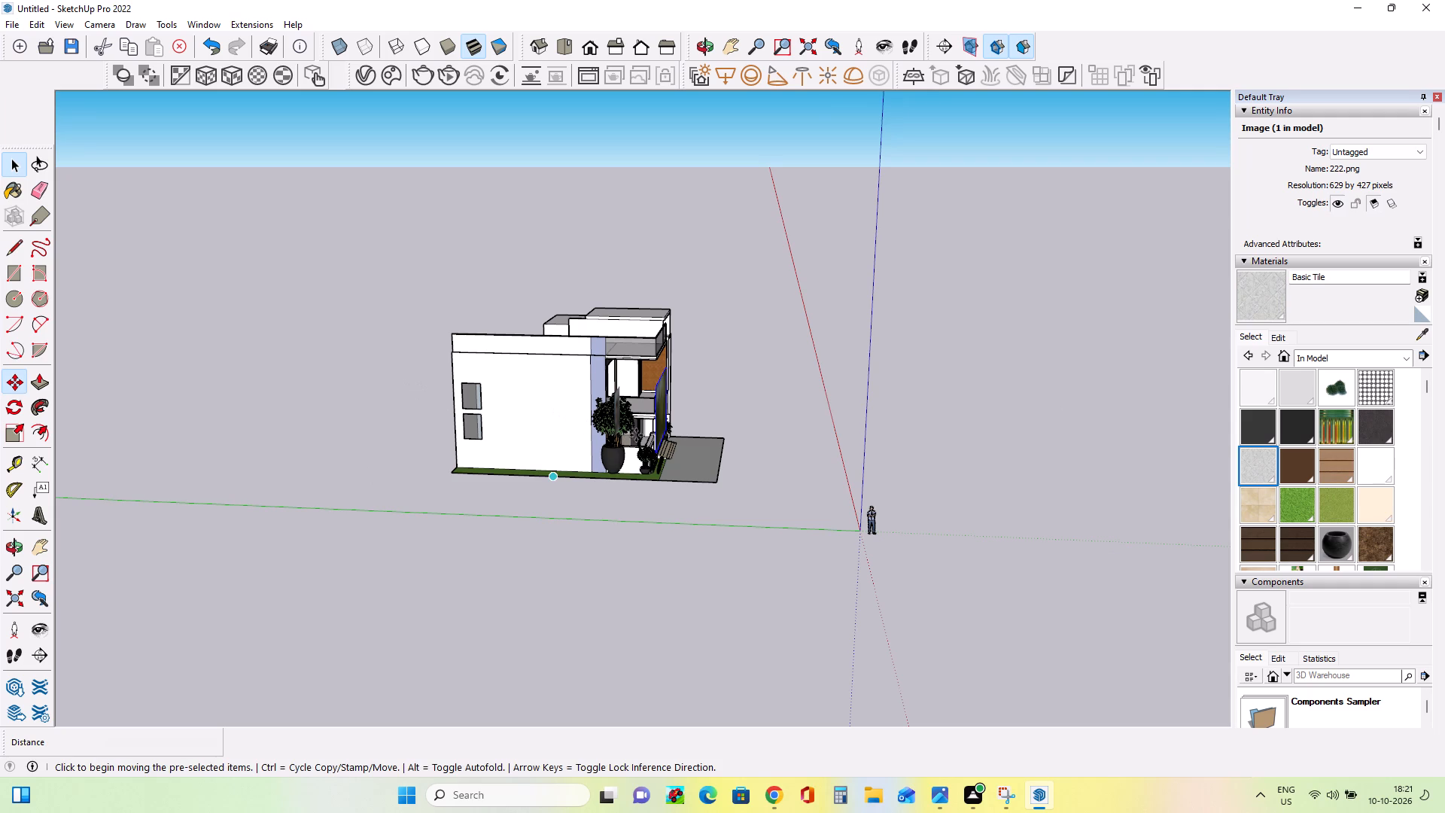
left_click(653, 436)
left_click(657, 423)
scroll(667, 427, "up", 20)
scroll(661, 448, "up", 4)
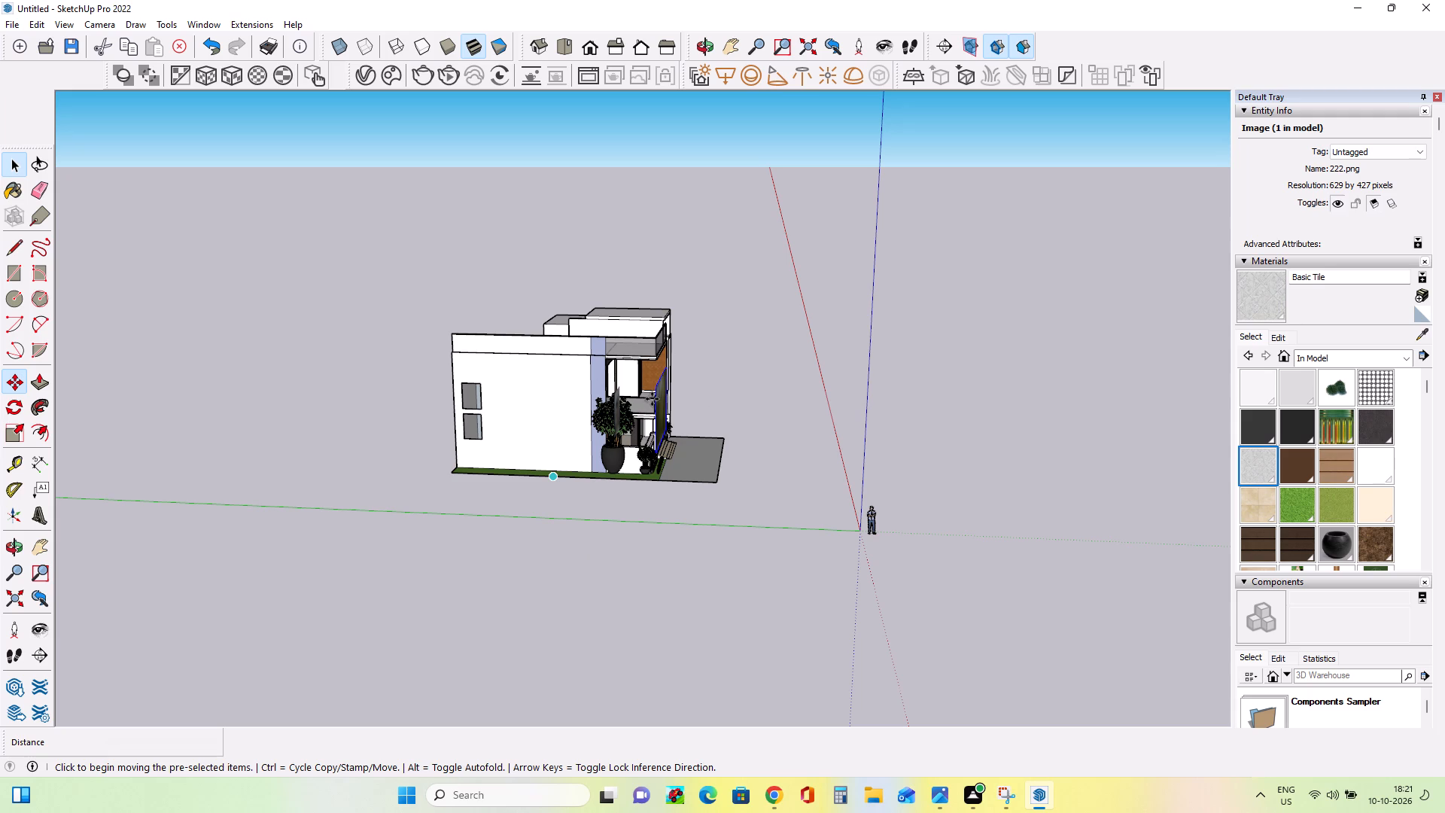
left_click(657, 389)
left_click(654, 389)
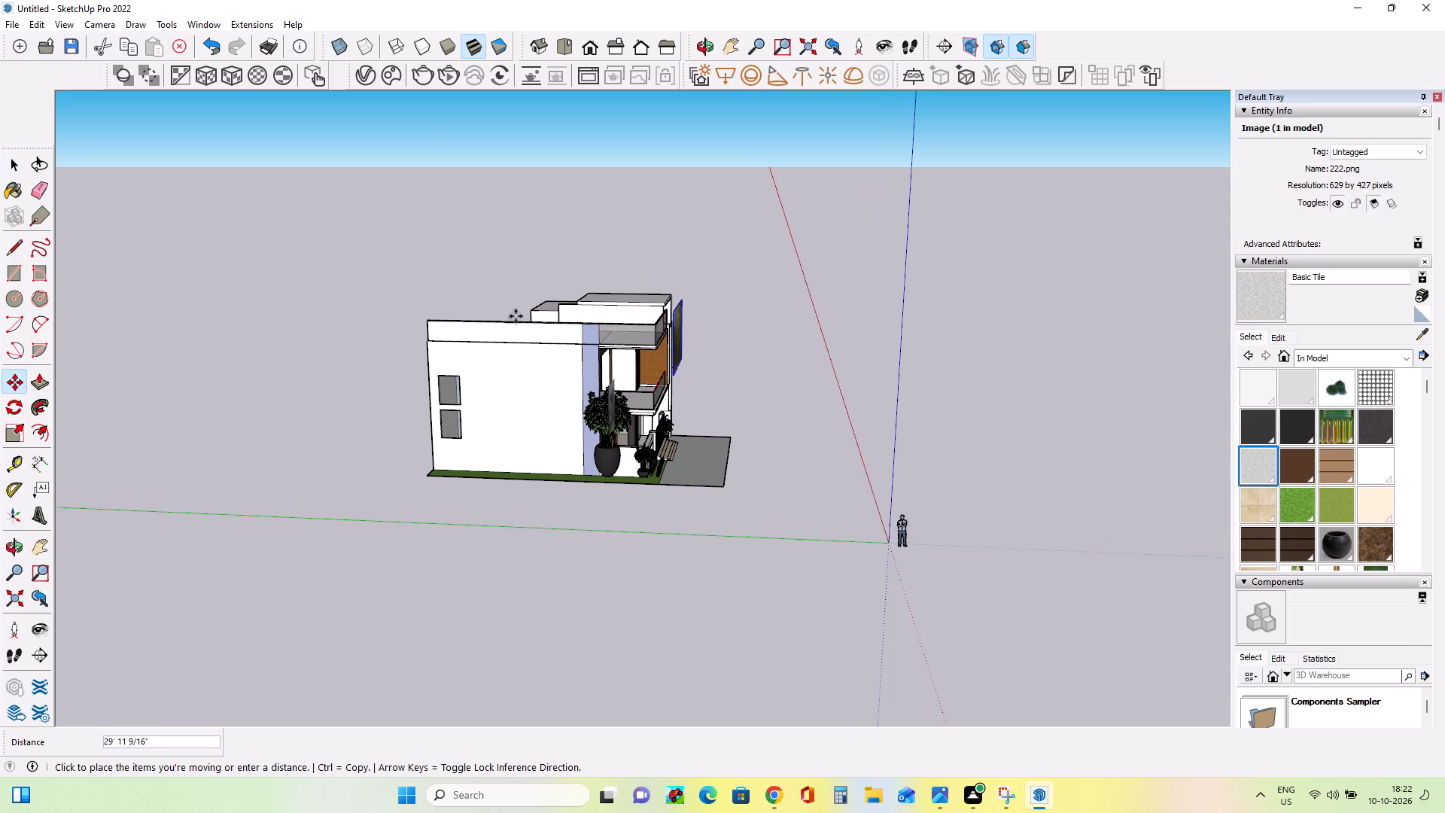
middle_click_drag(419, 394, 882, 367)
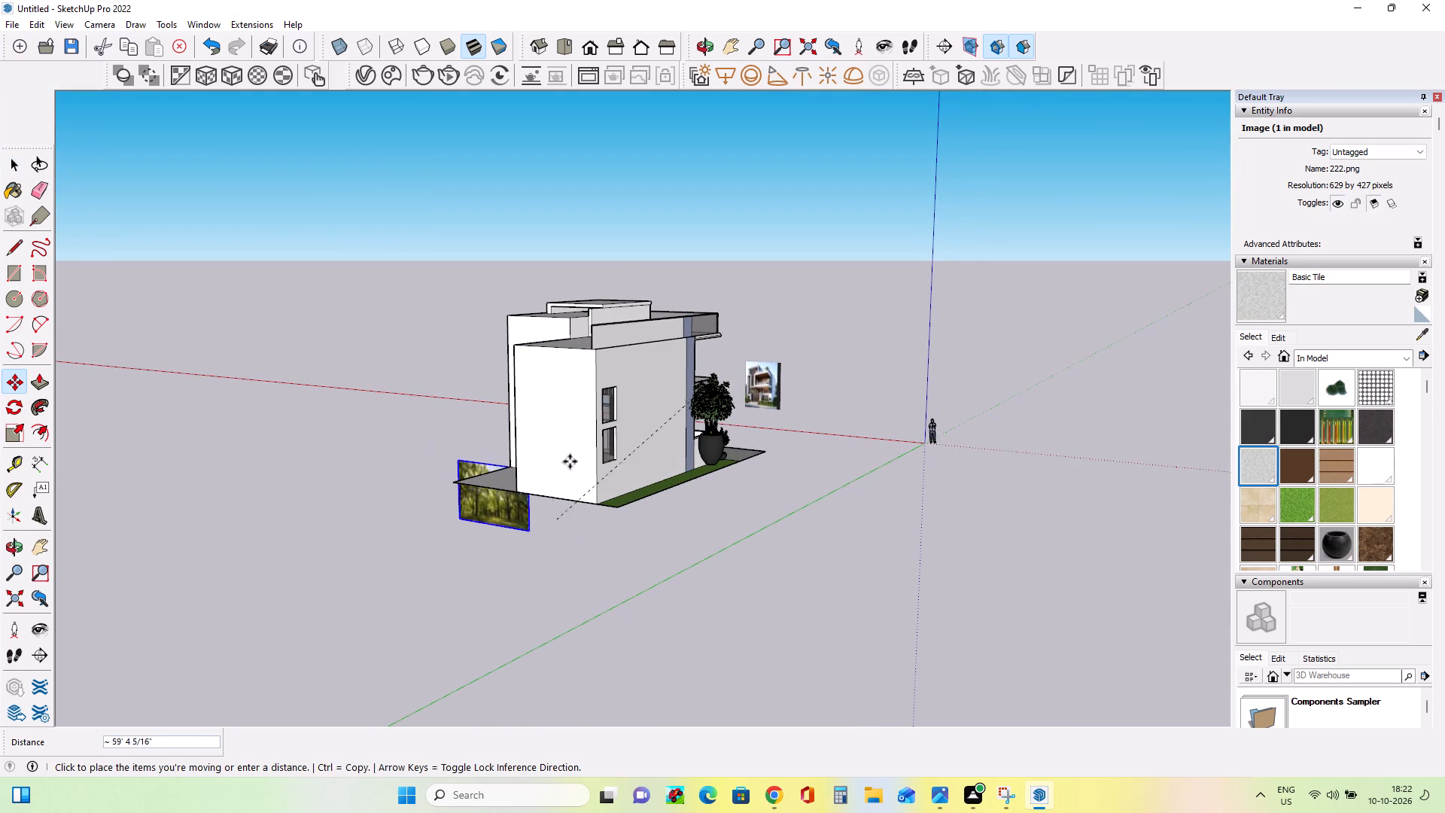
left_click(491, 457)
Raise the forest image about 2' 9" and move it again by its upper corner, clear of the house.
left_click(461, 445)
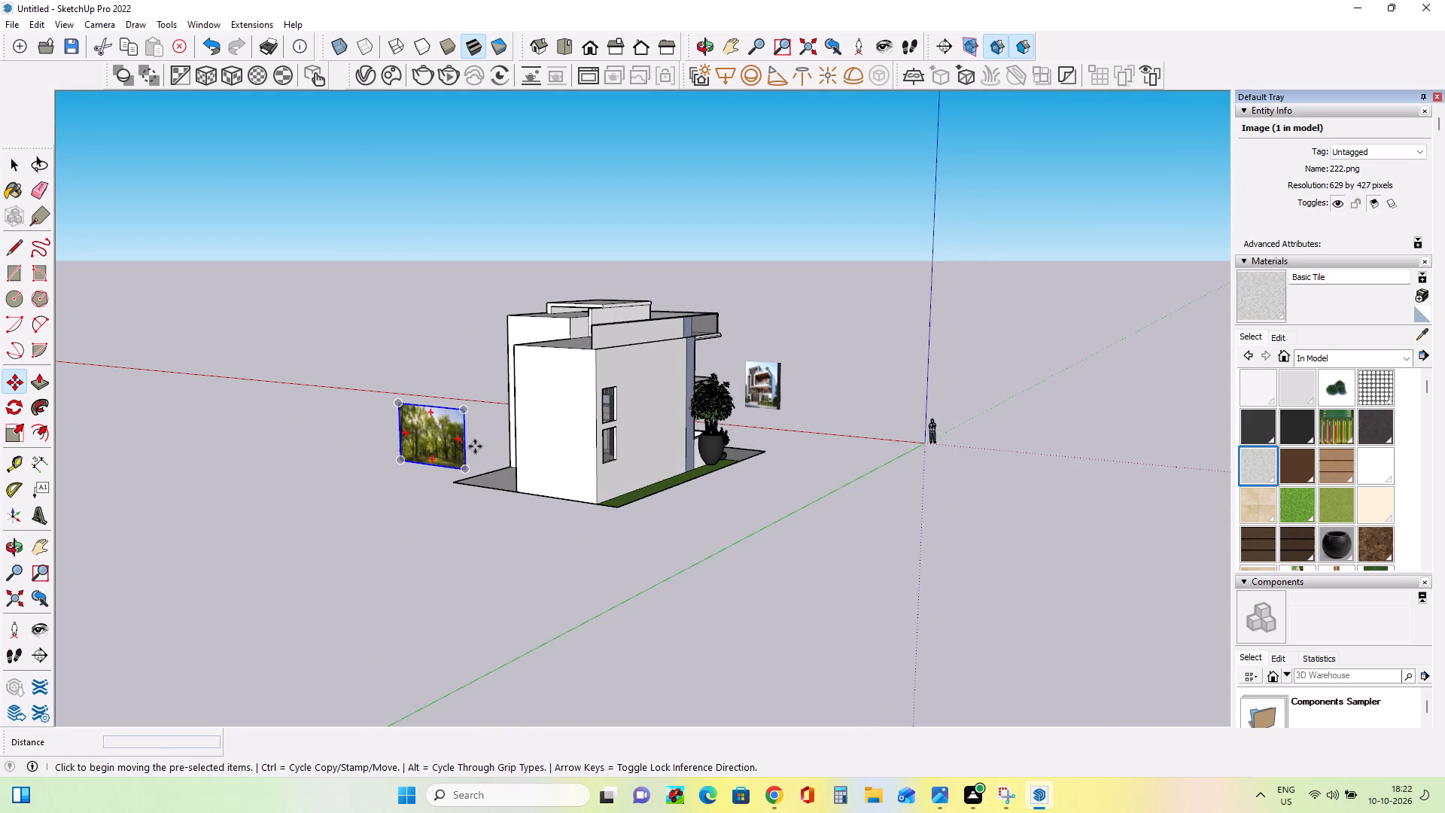
left_click(461, 430)
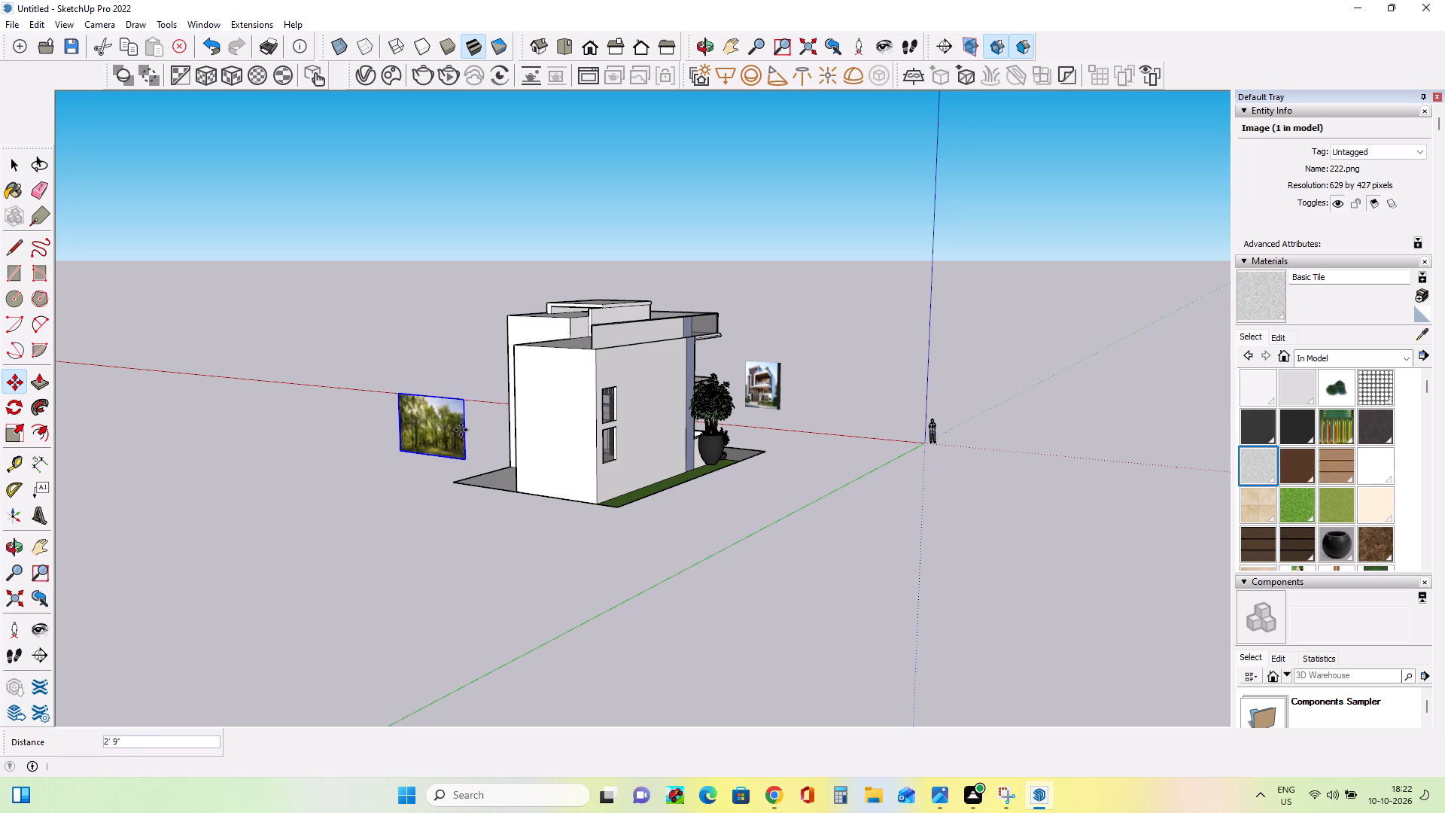
left_click(464, 403)
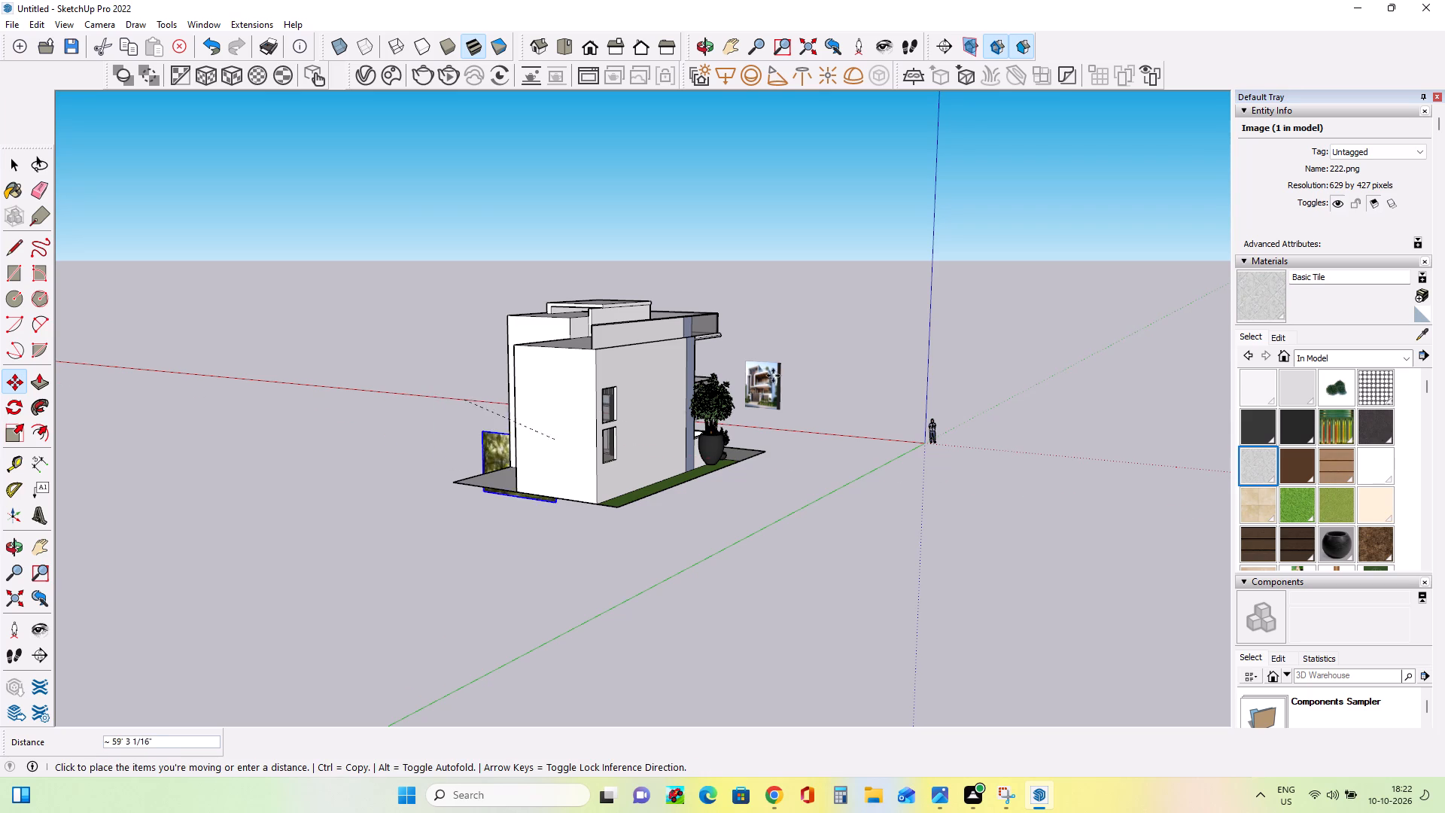
middle_click_drag(773, 375, 313, 414)
left_click(385, 298)
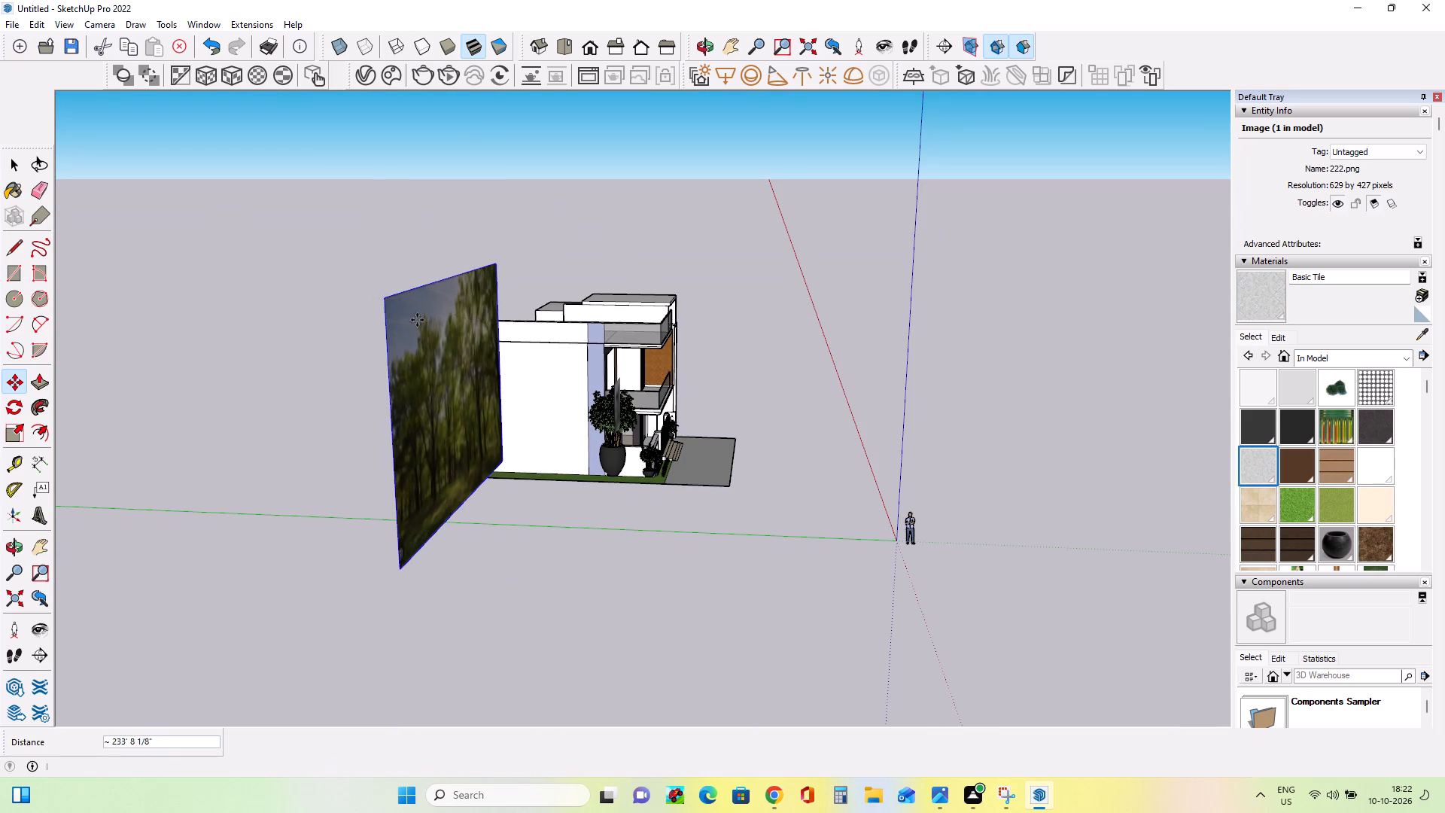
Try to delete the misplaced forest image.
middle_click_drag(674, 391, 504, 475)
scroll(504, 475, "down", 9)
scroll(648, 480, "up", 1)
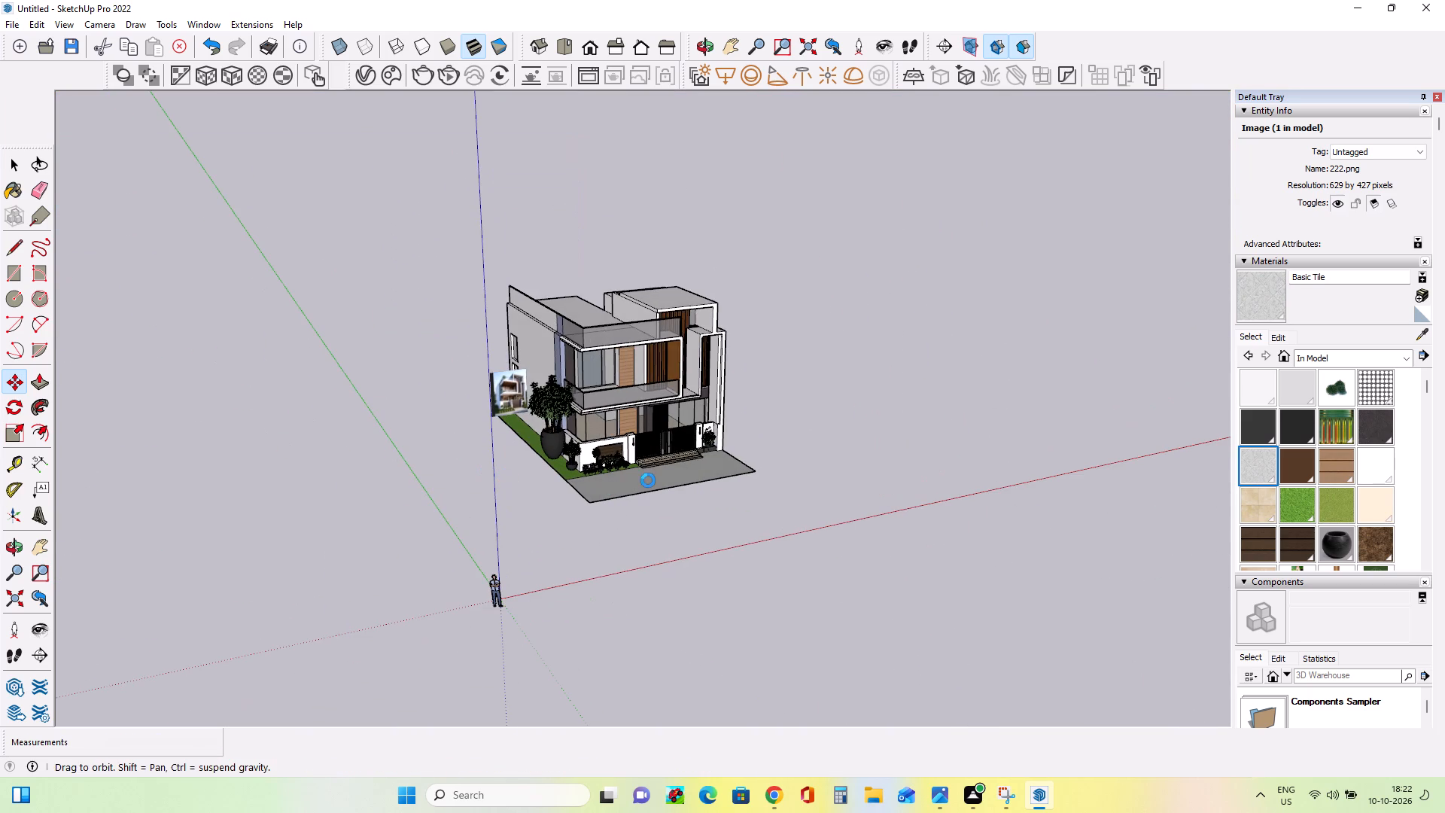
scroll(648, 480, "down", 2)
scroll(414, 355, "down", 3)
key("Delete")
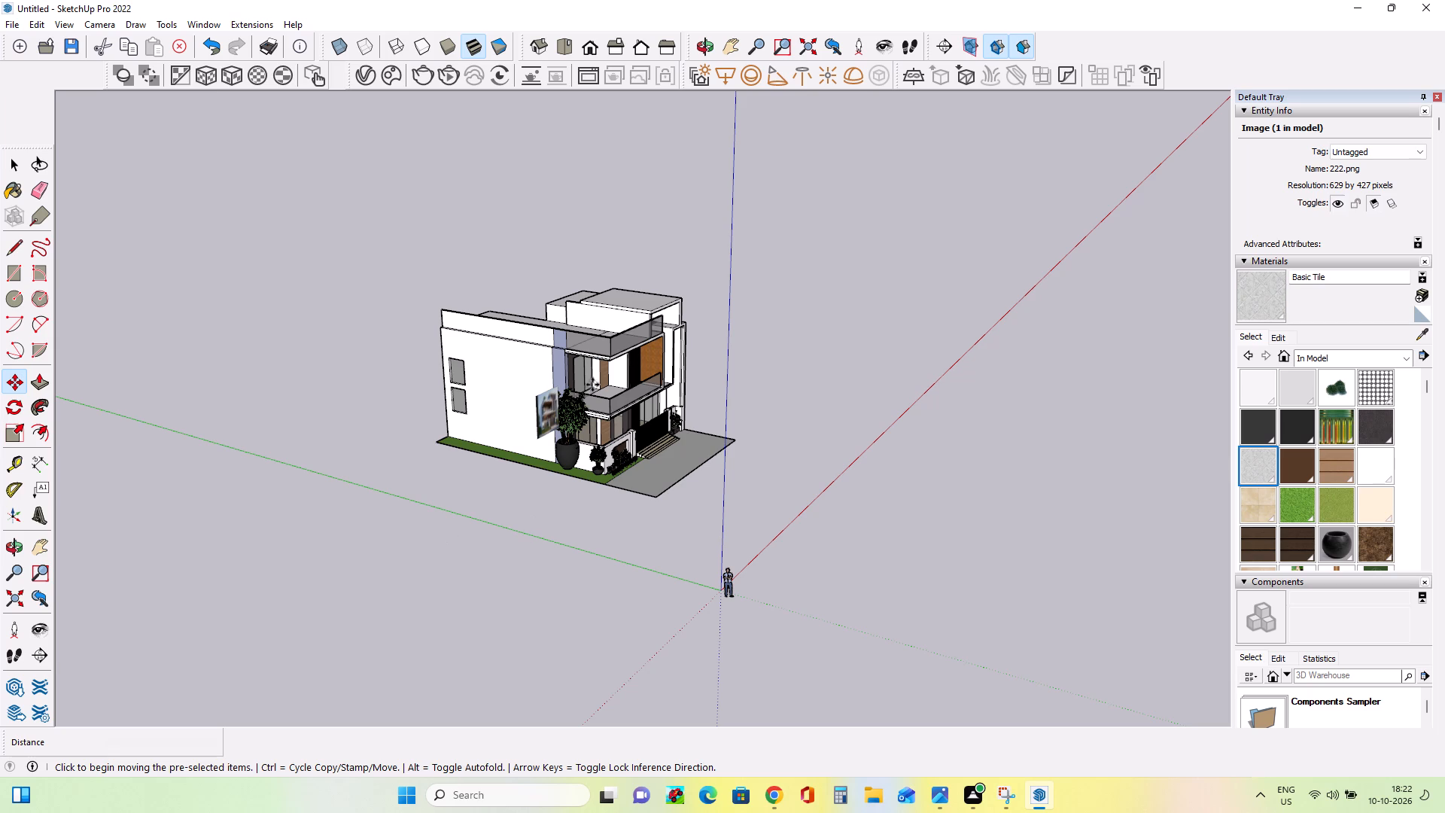
Examine the house's front from several angles alongside the reference image.
middle_click_drag(656, 434, 646, 439)
middle_click_drag(646, 439, 360, 467)
middle_click_drag(574, 410, 443, 425)
scroll(525, 355, "up", 3)
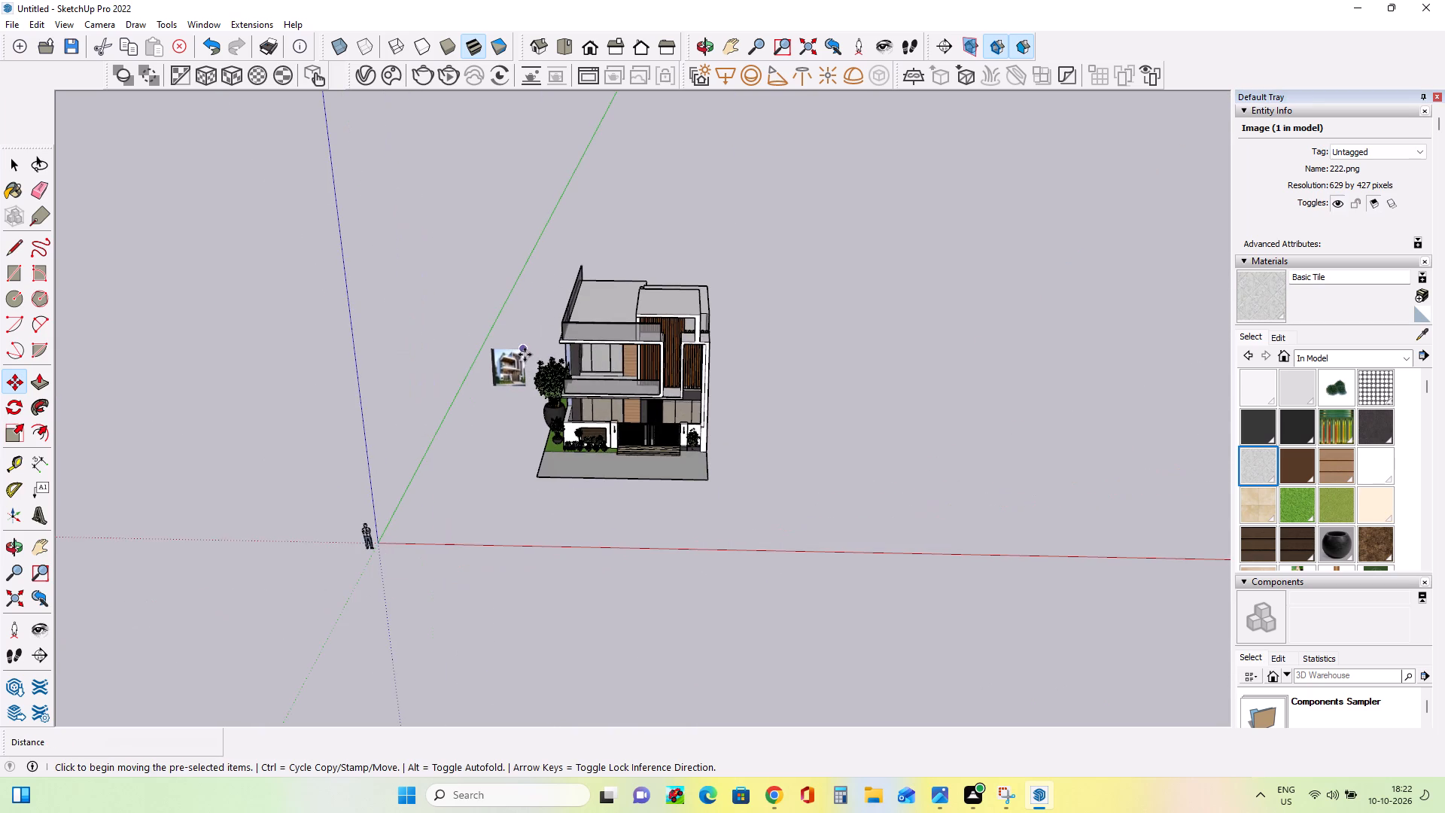
scroll(527, 356, "up", 13)
scroll(528, 356, "down", 1)
scroll(528, 356, "up", 6)
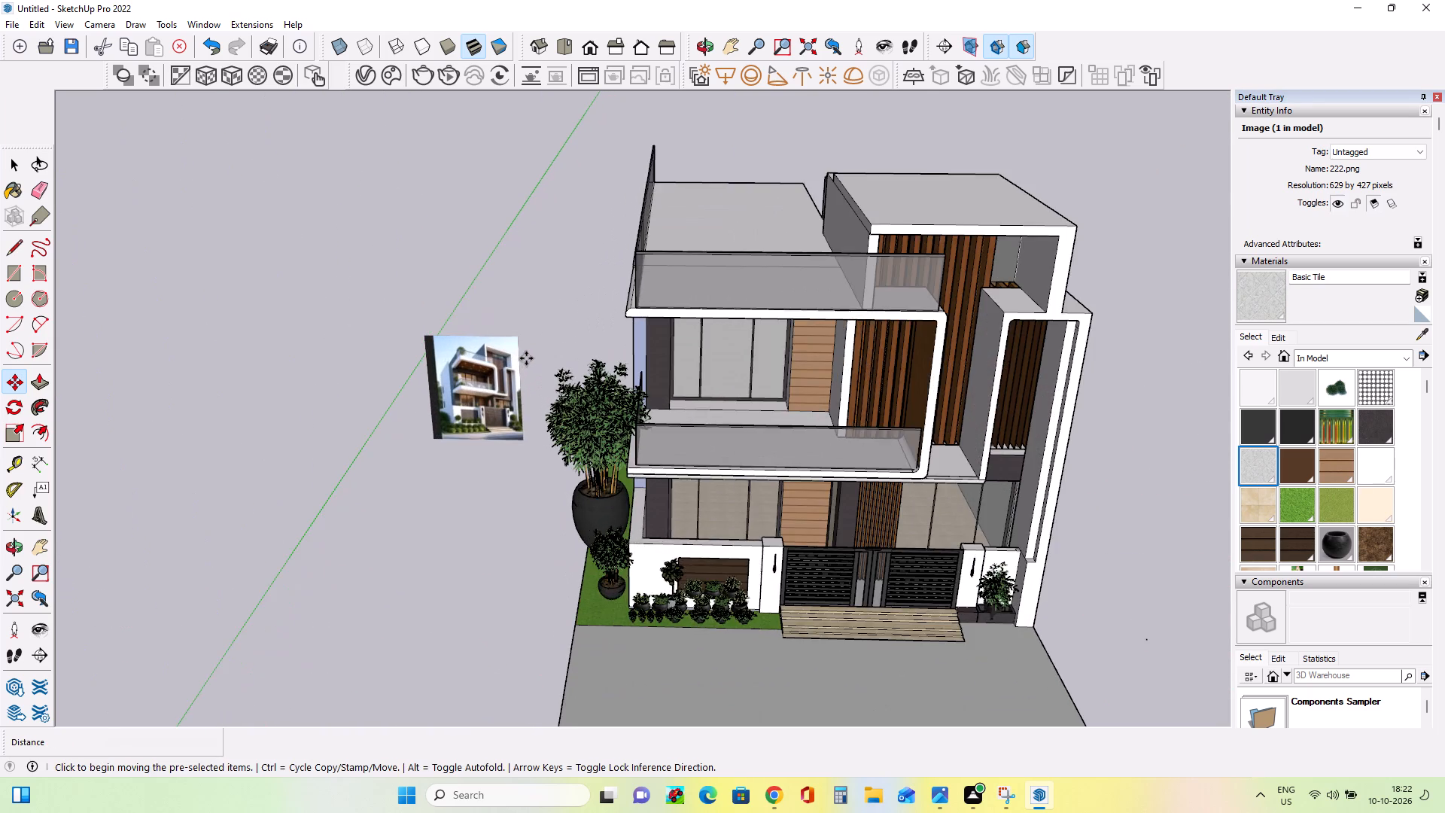
scroll(526, 358, "up", 2)
scroll(526, 358, "down", 3)
middle_click_drag(795, 443, 771, 336)
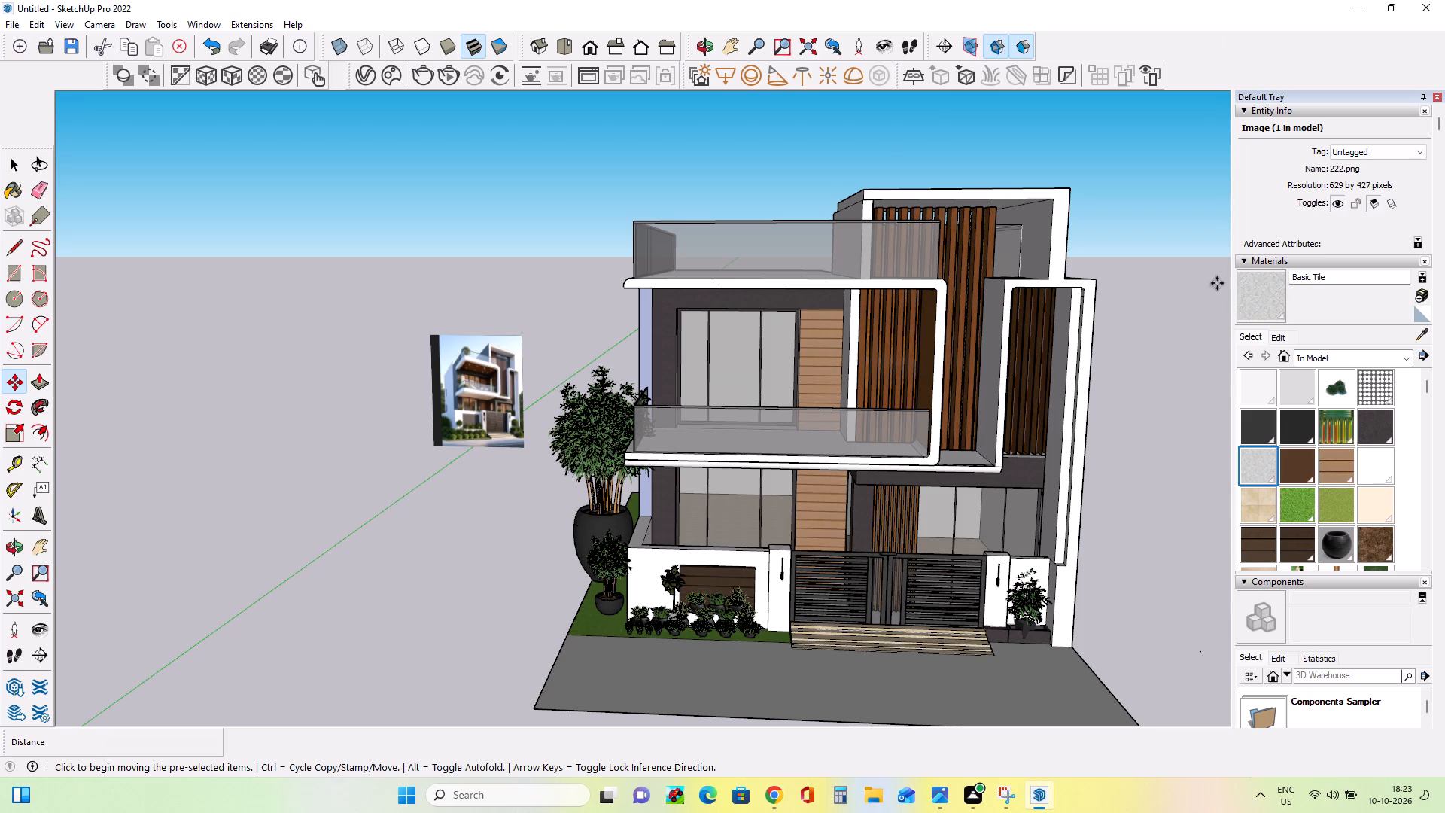
middle_click_drag(529, 497, 586, 546)
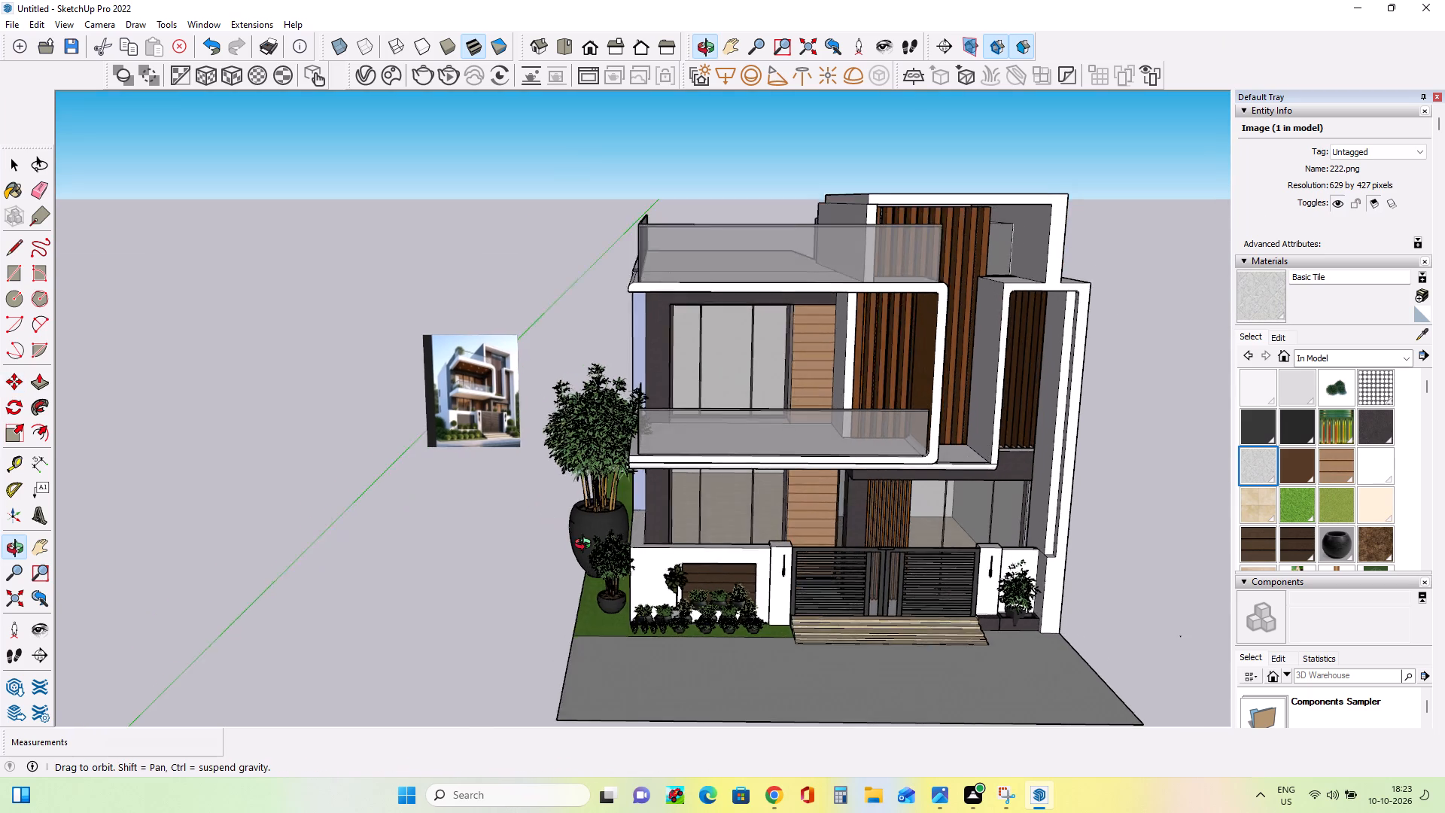
middle_click_drag(586, 546, 589, 545)
Import the picture 222 again as an image and place it over the upper floors of the house's front.
left_click(5, 22)
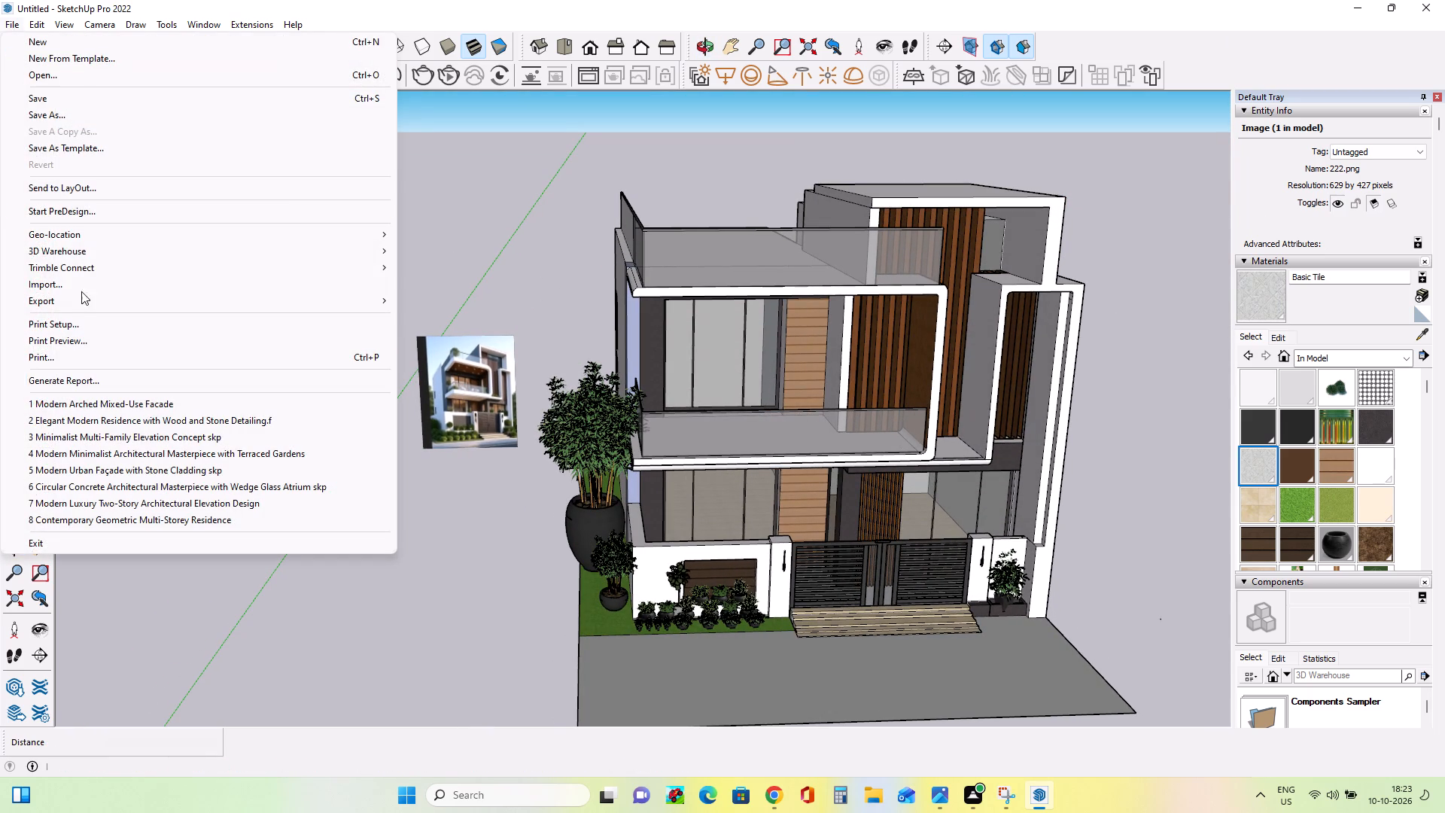
left_click(84, 287)
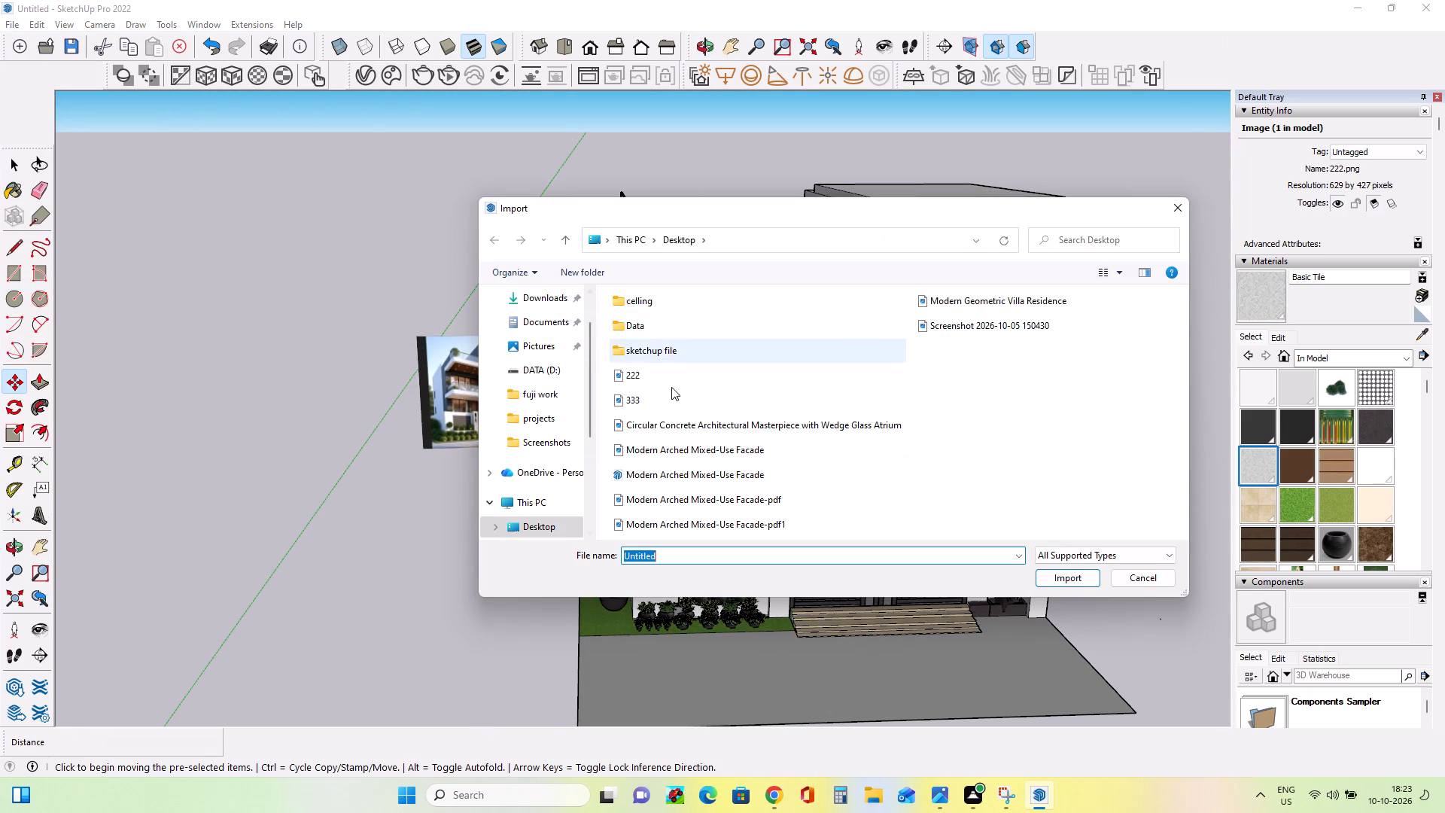
left_click(653, 380)
left_click(1084, 626)
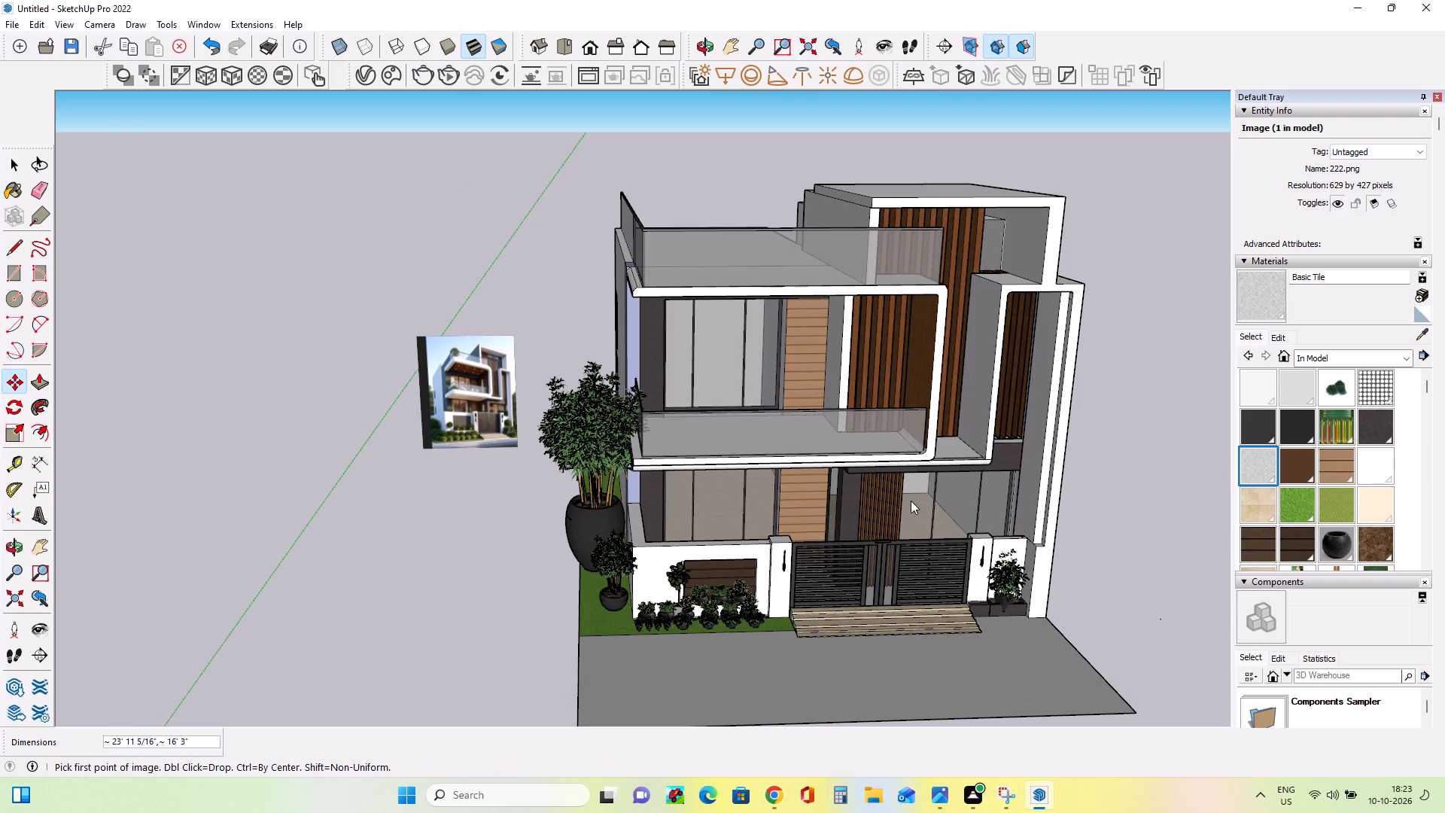
left_click(908, 492)
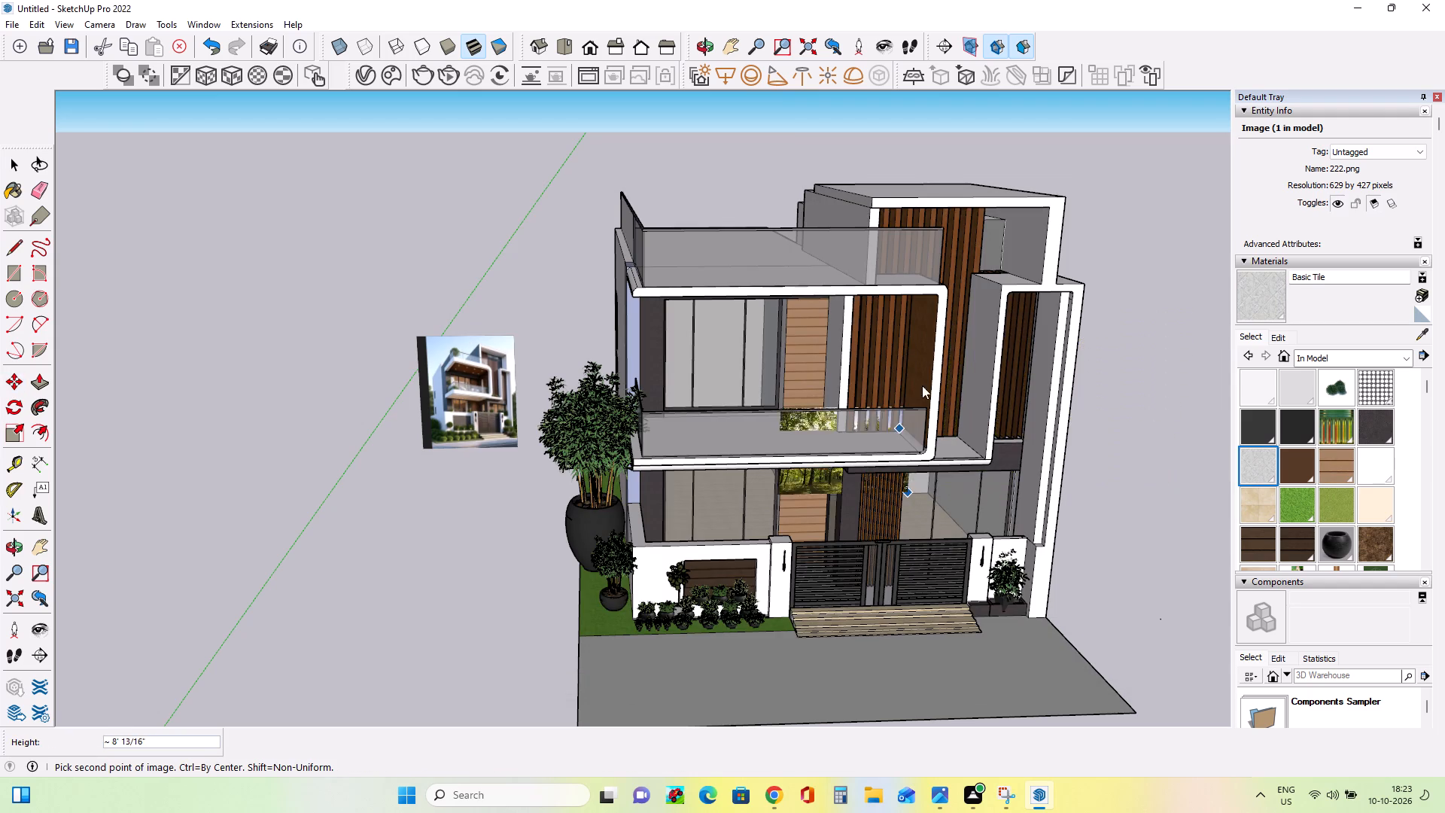
left_click(742, 260)
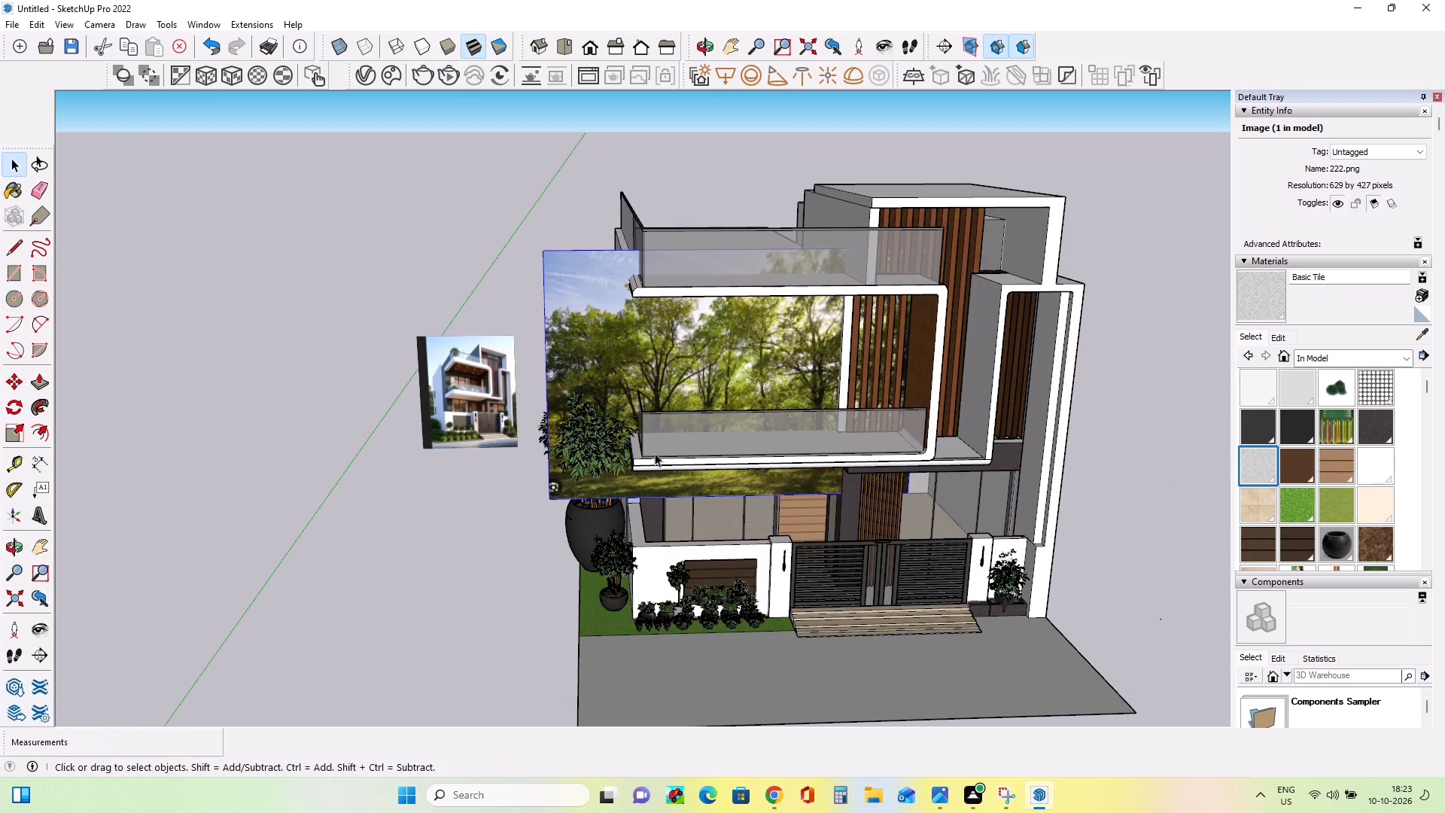
Move the newly placed forest image from the front facade toward the rear side of the house.
middle_click_drag(655, 453, 1161, 367)
middle_click_drag(712, 492, 938, 544)
left_click(7, 378)
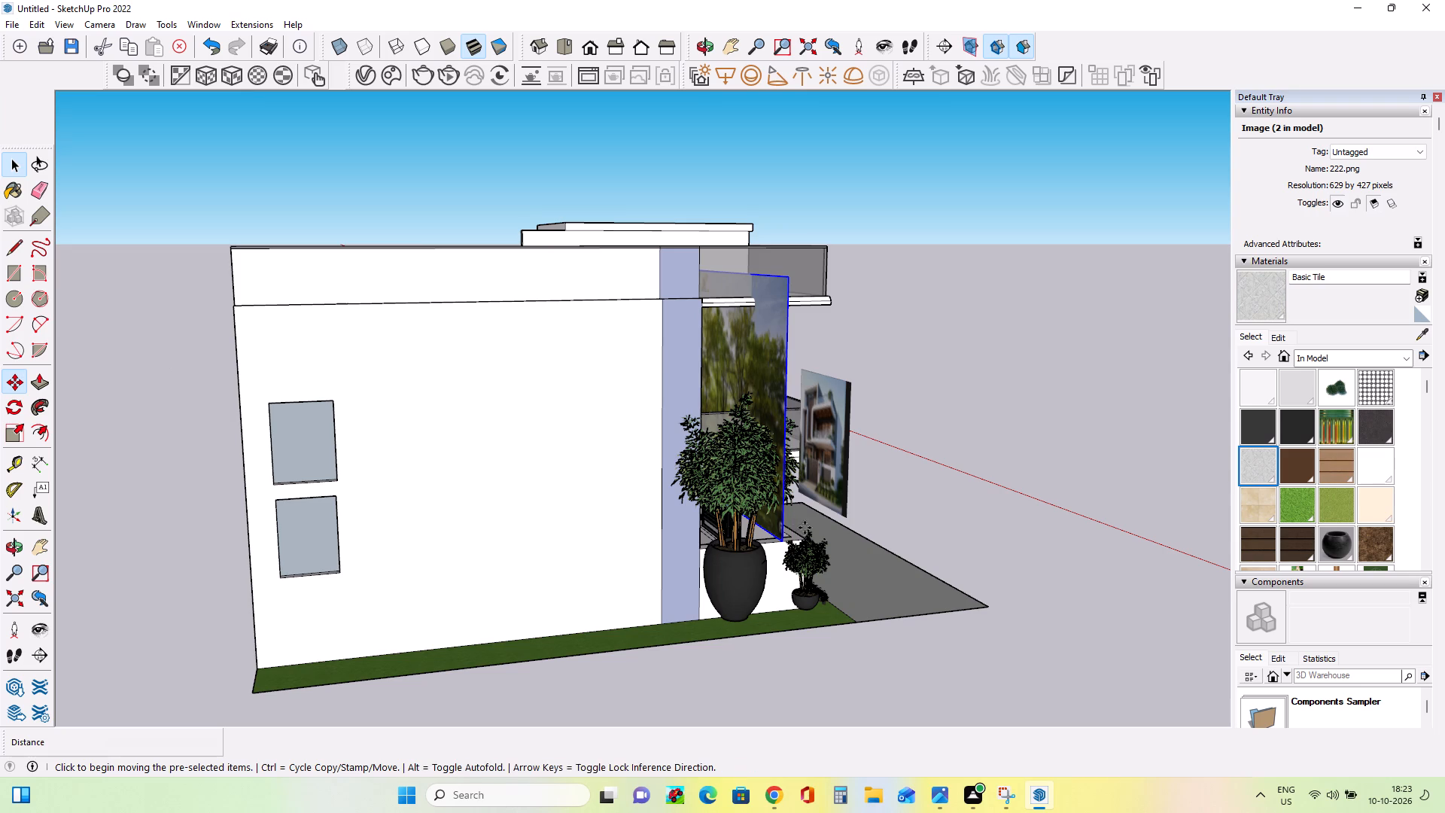
left_click(786, 529)
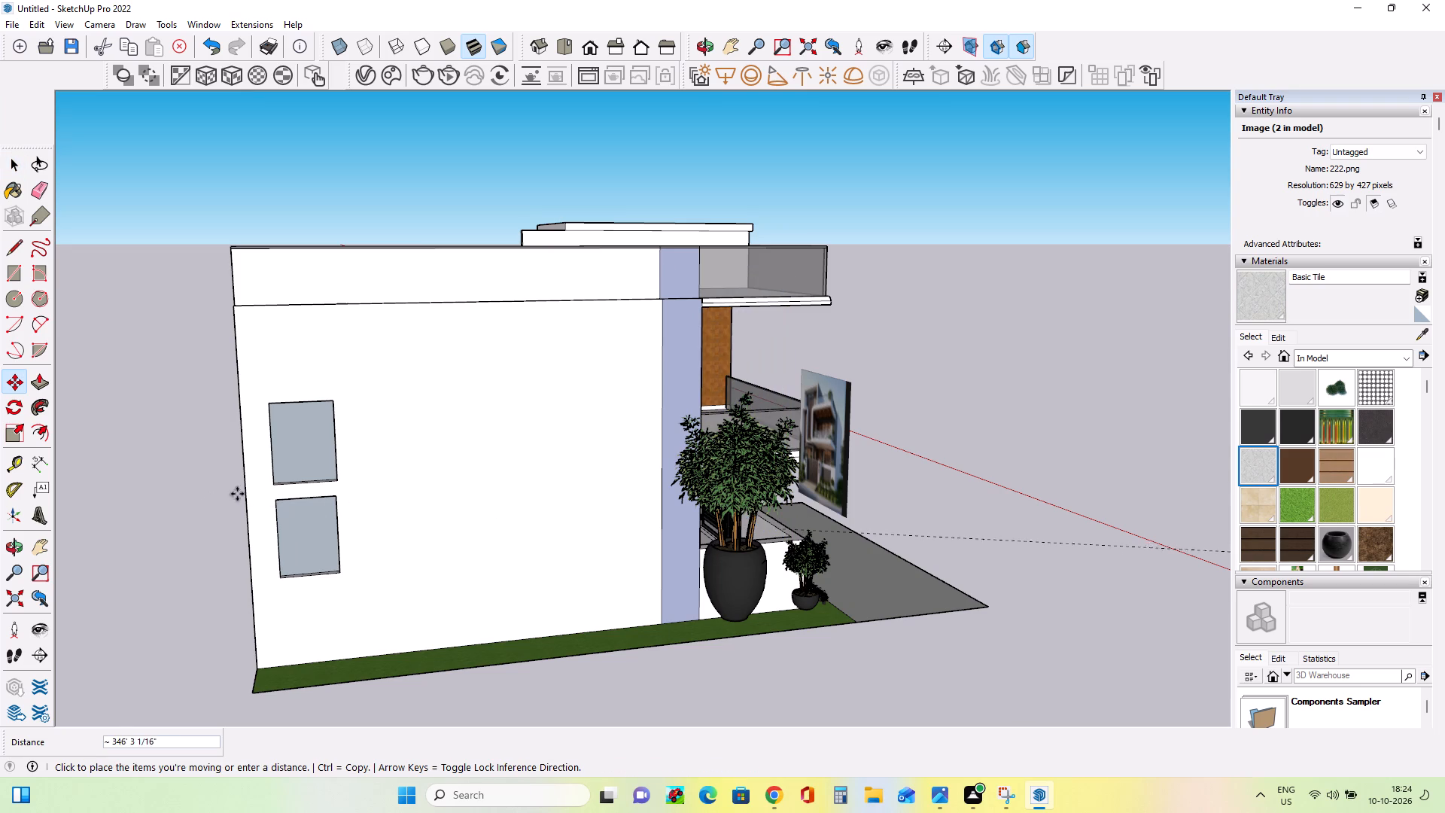
scroll(455, 462, "down", 8)
middle_click_drag(315, 478, 449, 498)
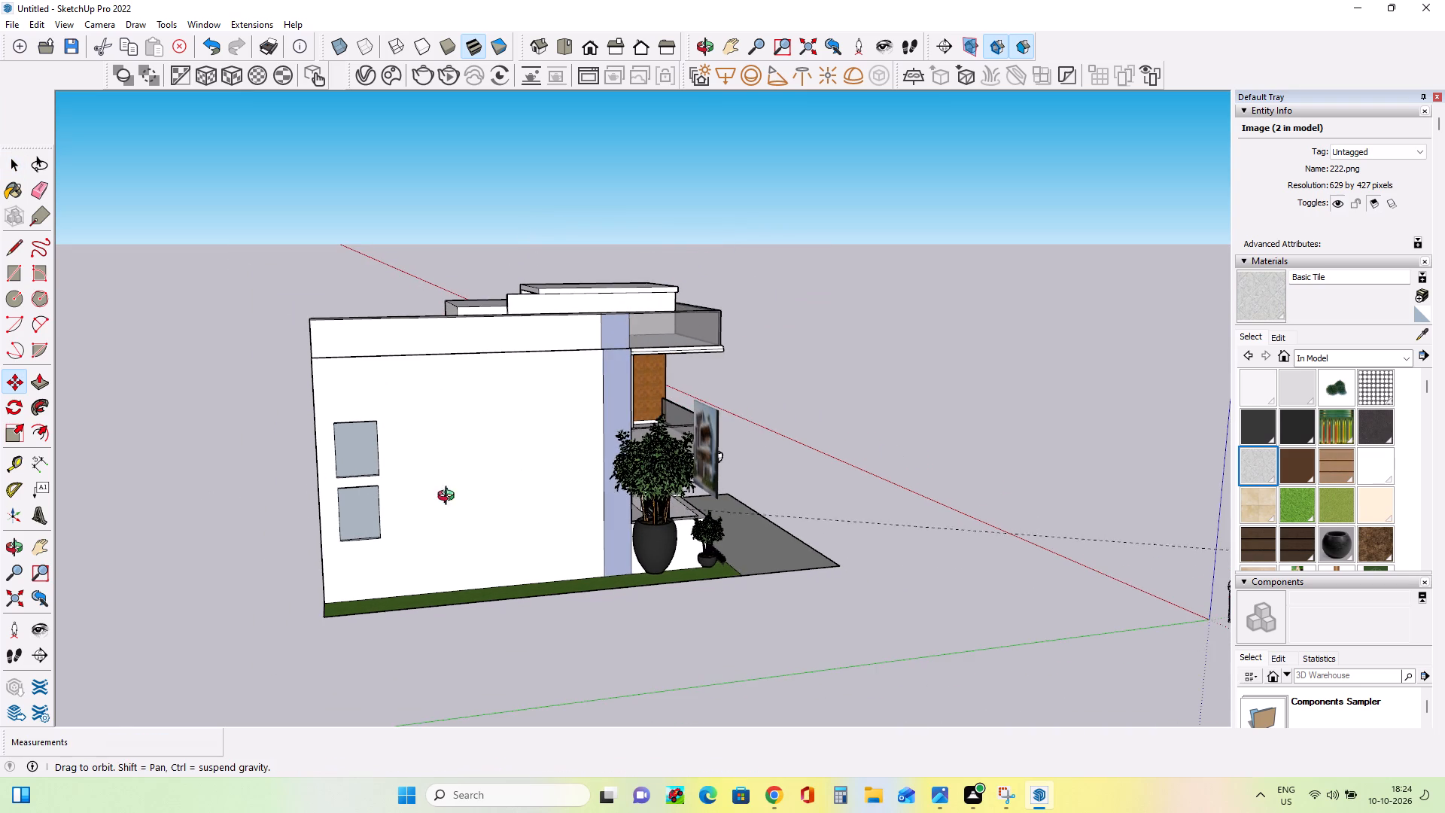
middle_click_drag(449, 498, 656, 518)
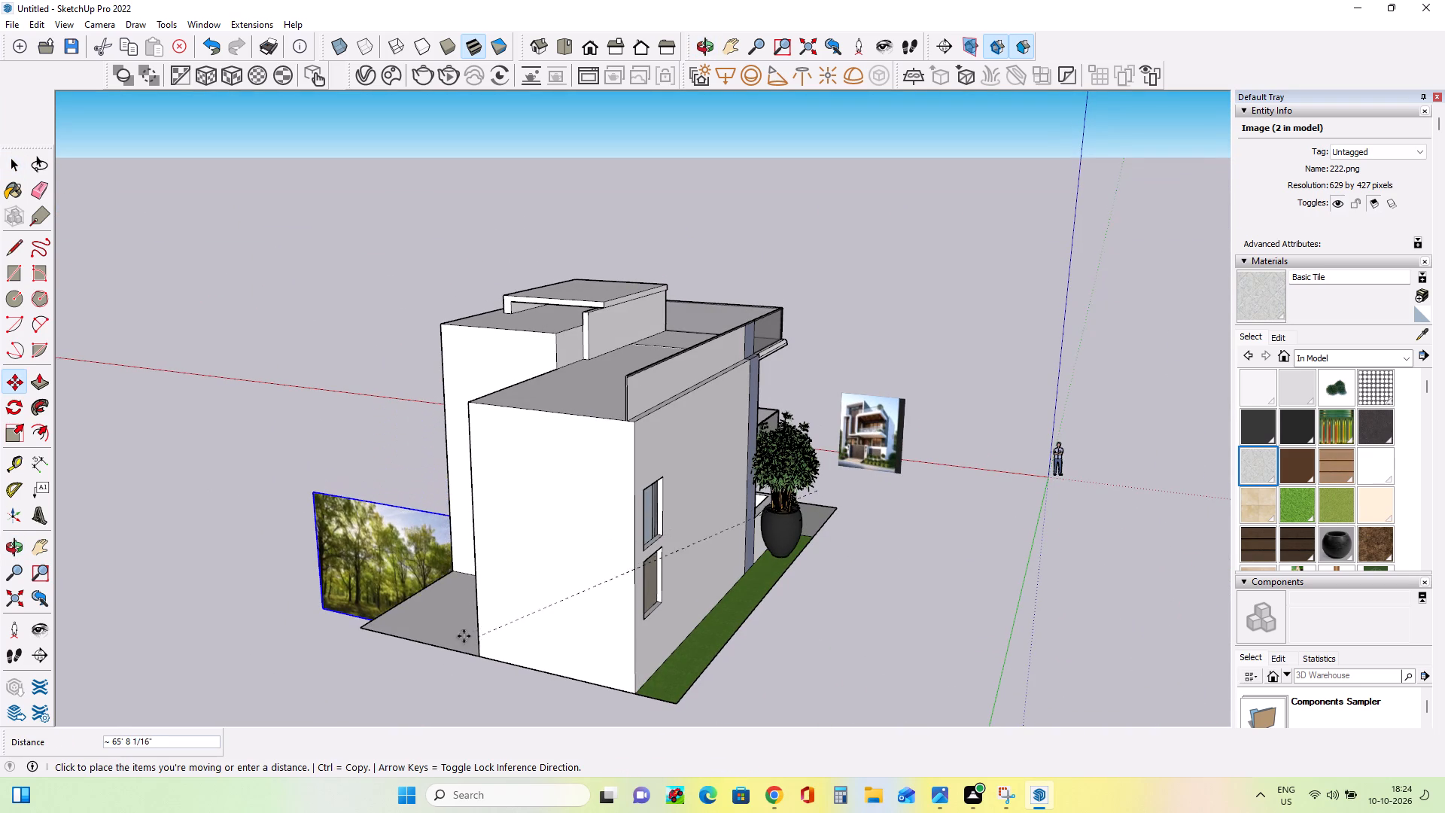
left_click(502, 452)
Move the forest image from the rear of the house across to beside the grass strip along its side.
middle_click_drag(547, 343, 881, 356)
left_click_drag(458, 483, 473, 481)
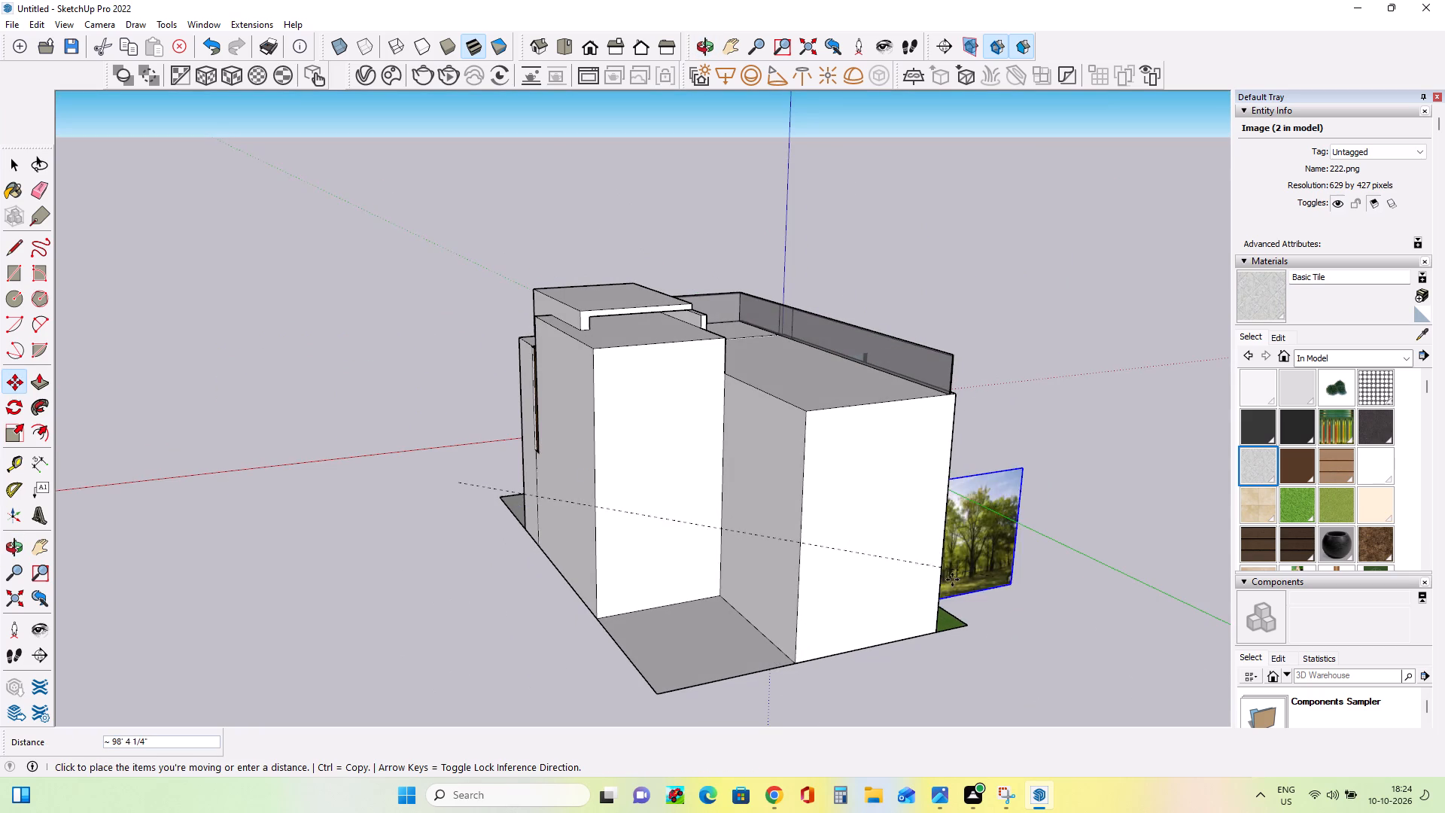
left_click(874, 582)
scroll(732, 464, "down", 9)
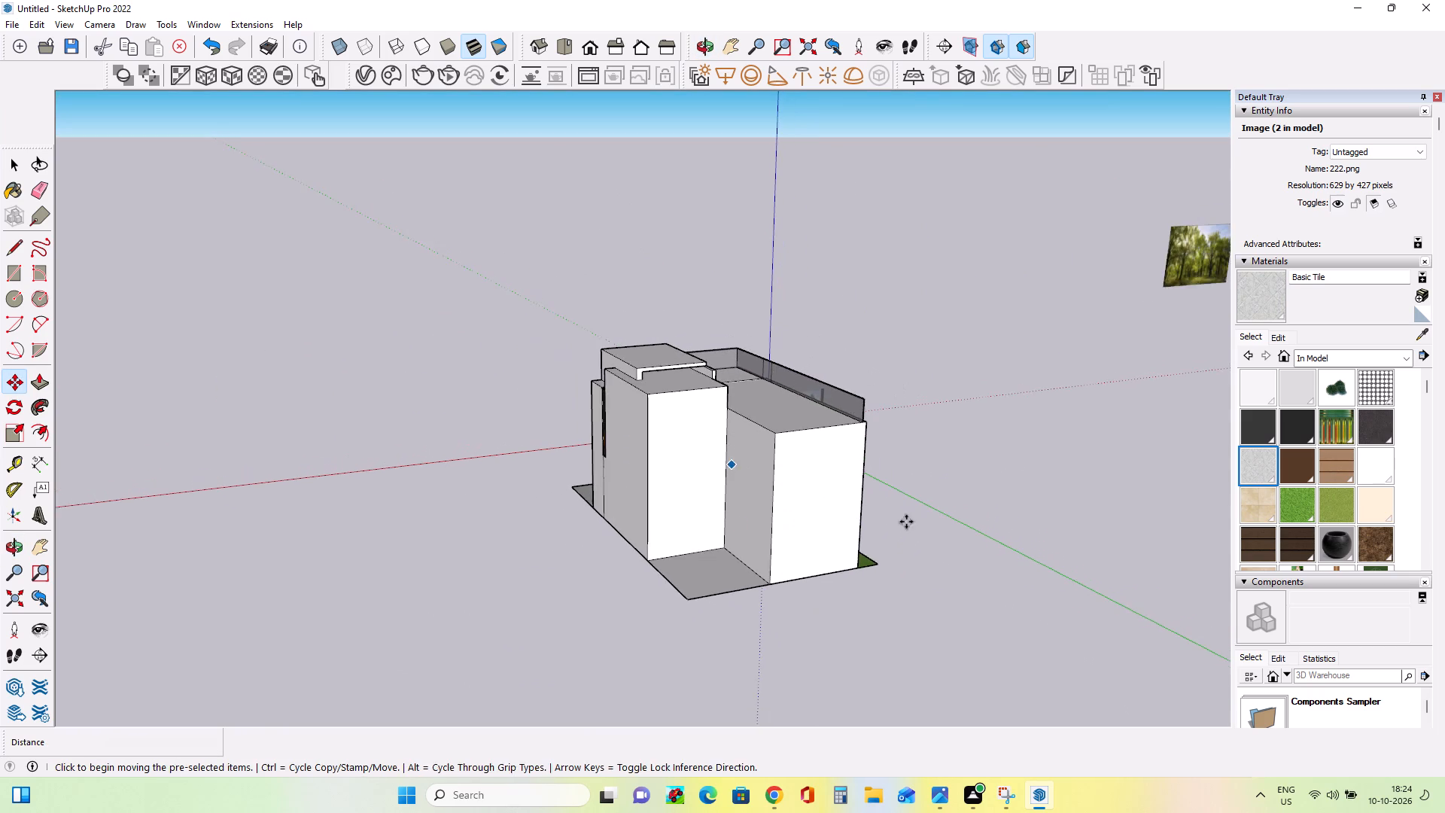
middle_click_drag(951, 522, 706, 542)
scroll(706, 542, "down", 1)
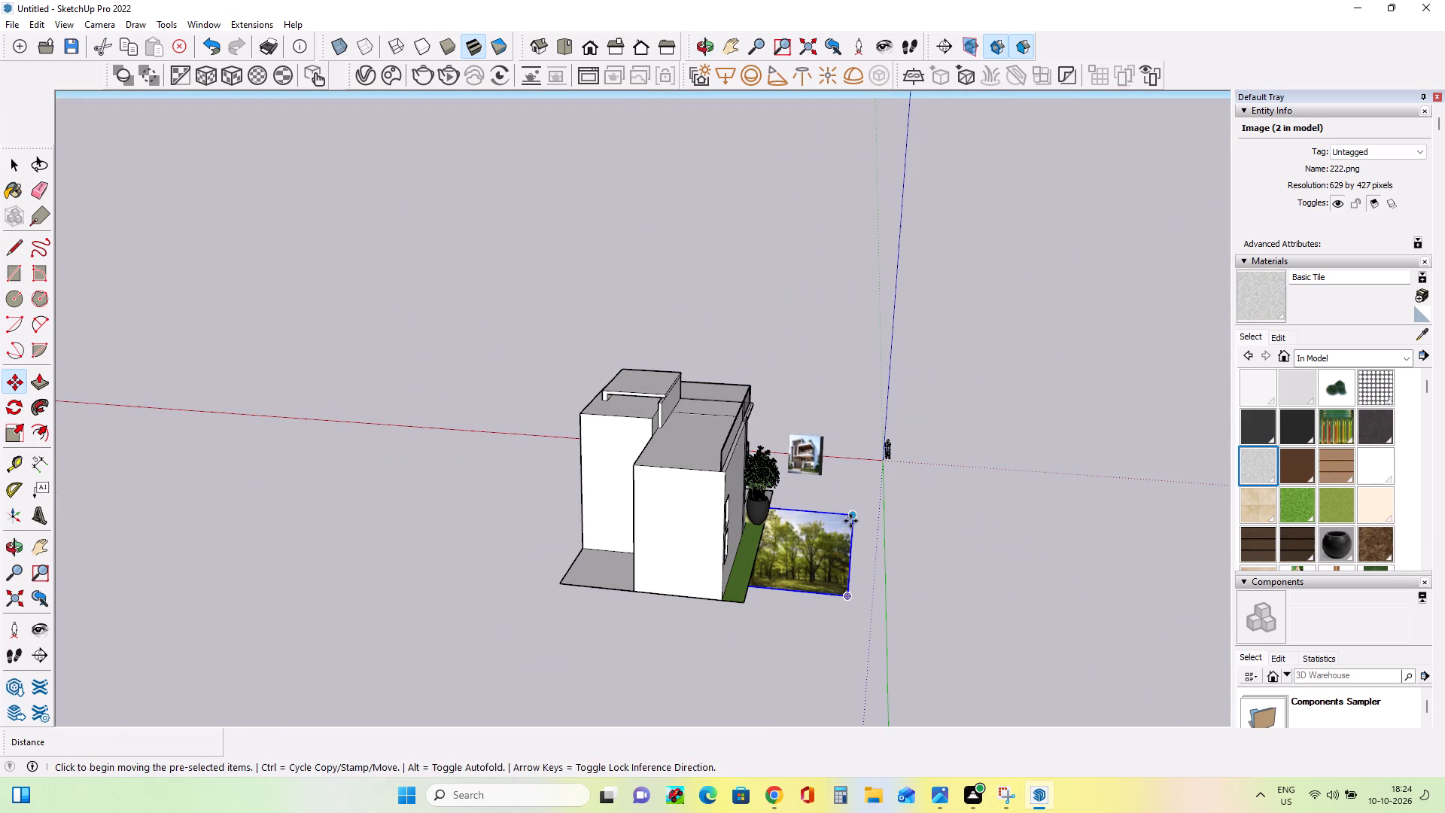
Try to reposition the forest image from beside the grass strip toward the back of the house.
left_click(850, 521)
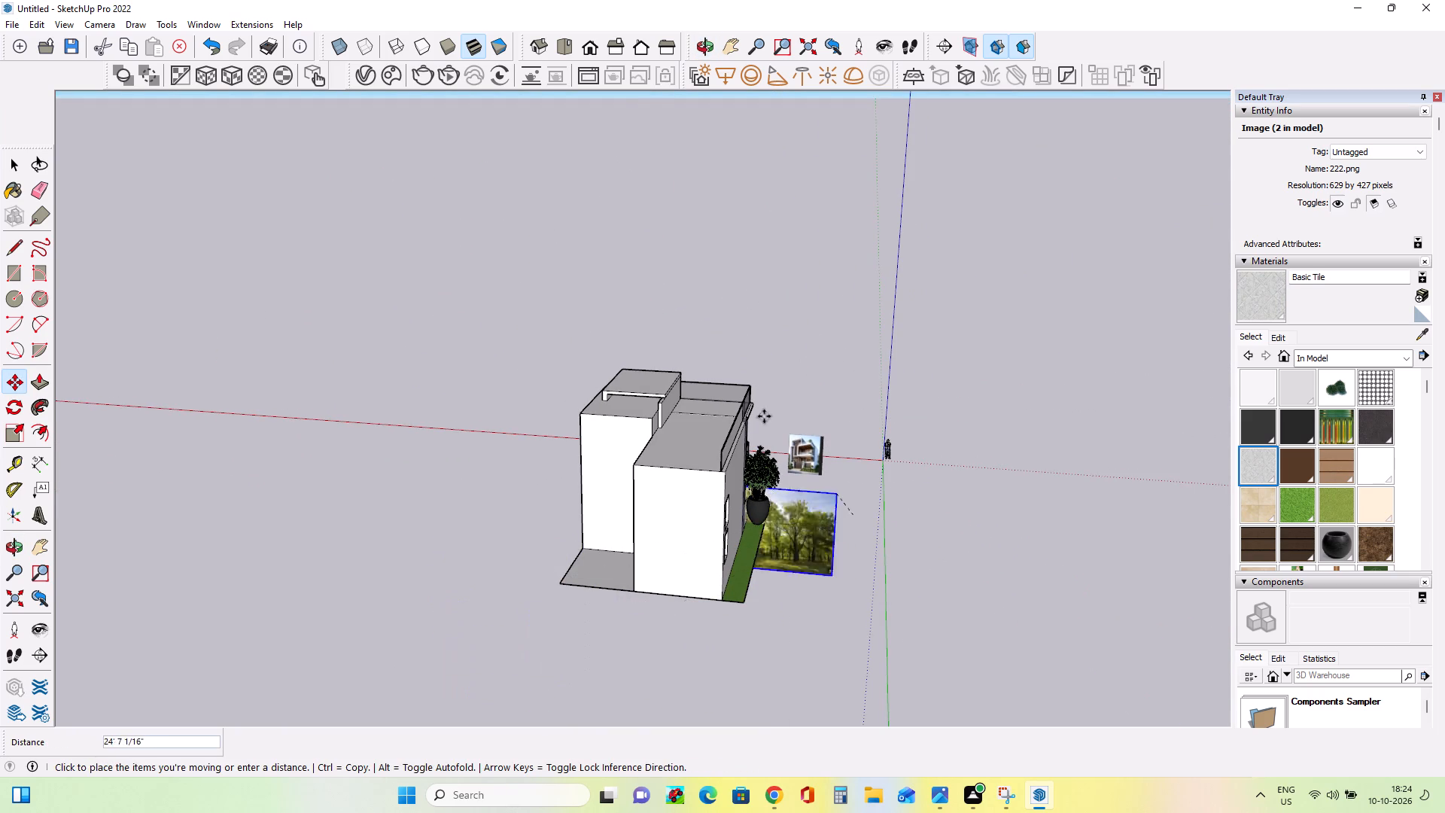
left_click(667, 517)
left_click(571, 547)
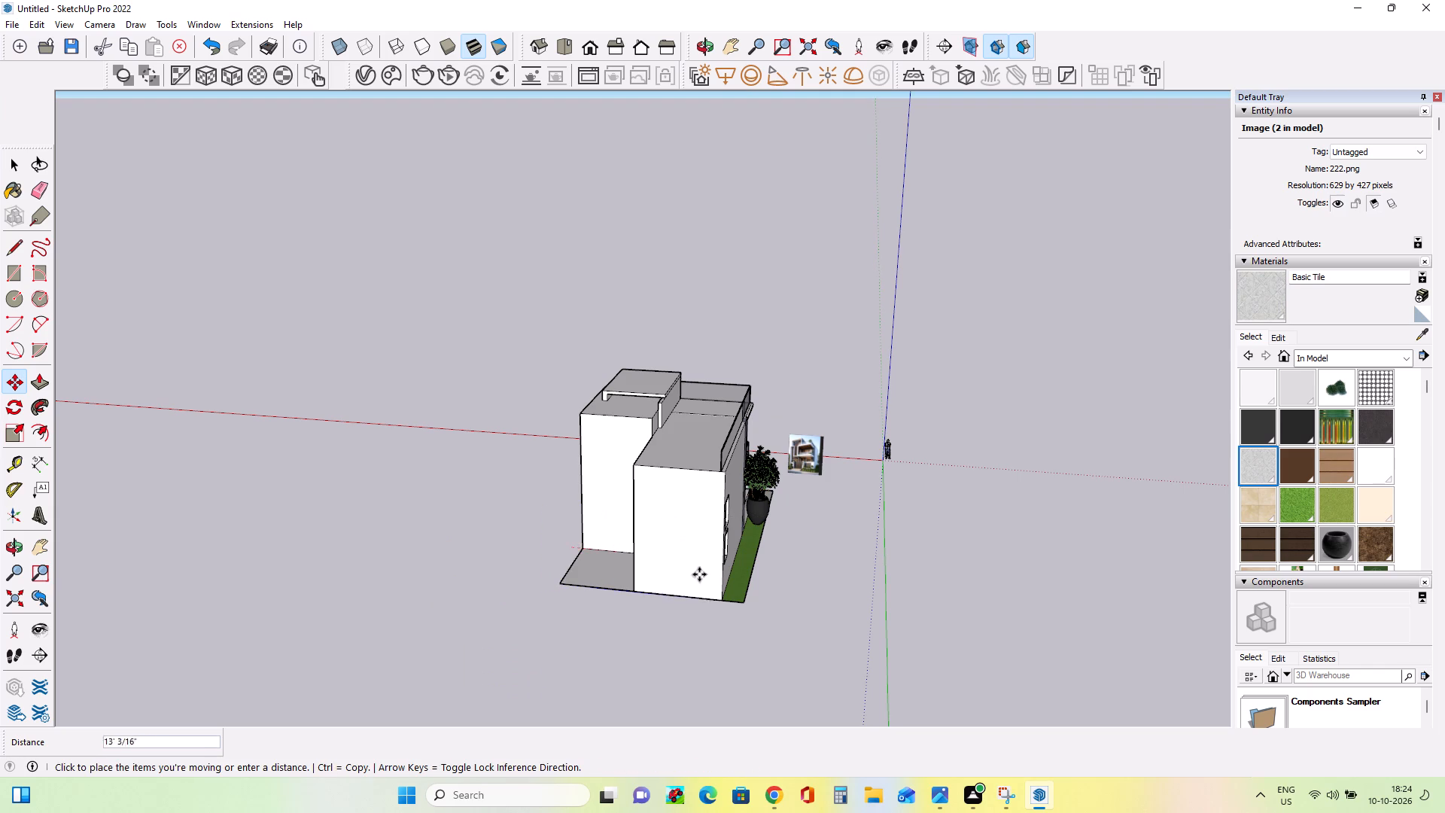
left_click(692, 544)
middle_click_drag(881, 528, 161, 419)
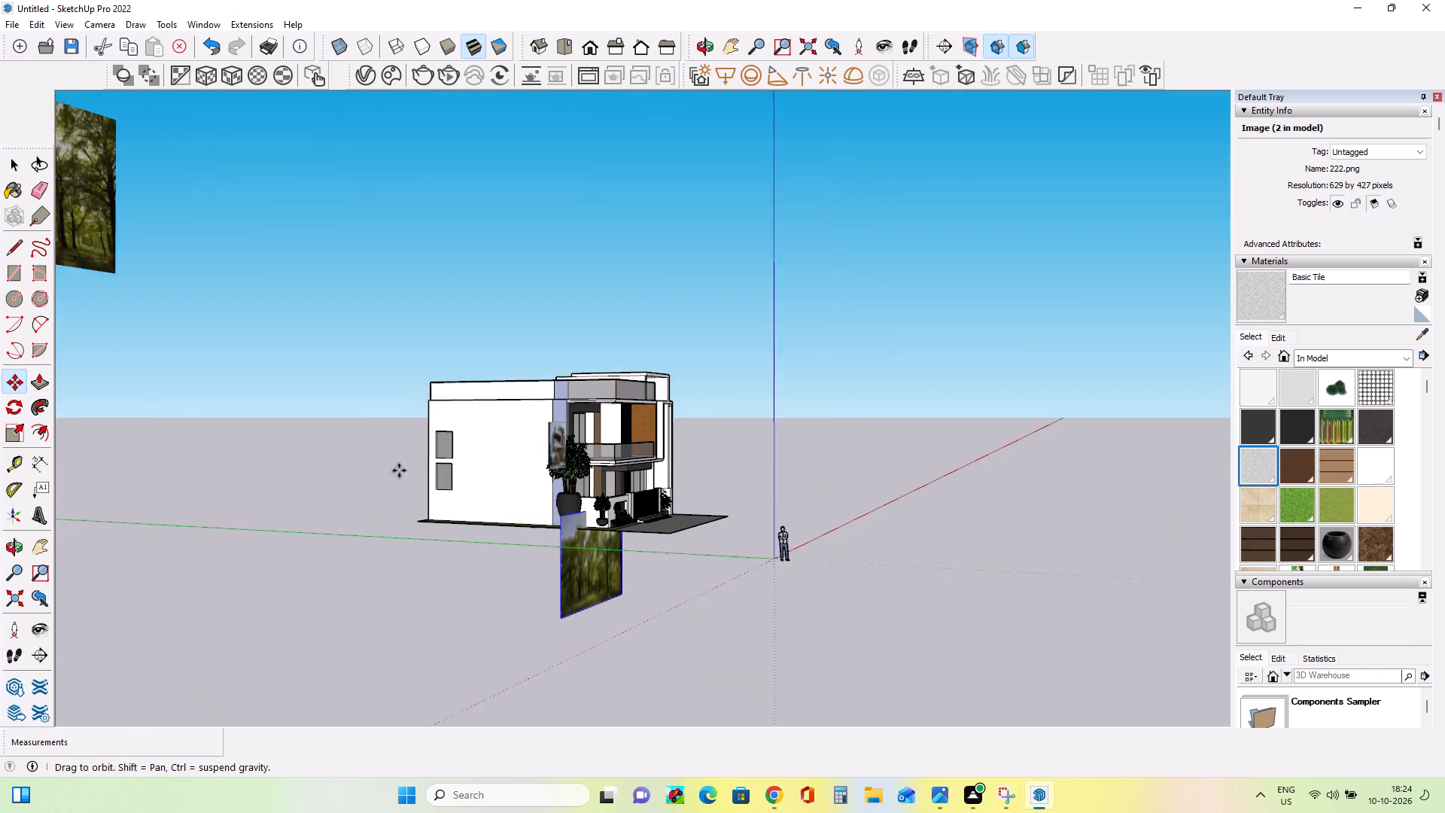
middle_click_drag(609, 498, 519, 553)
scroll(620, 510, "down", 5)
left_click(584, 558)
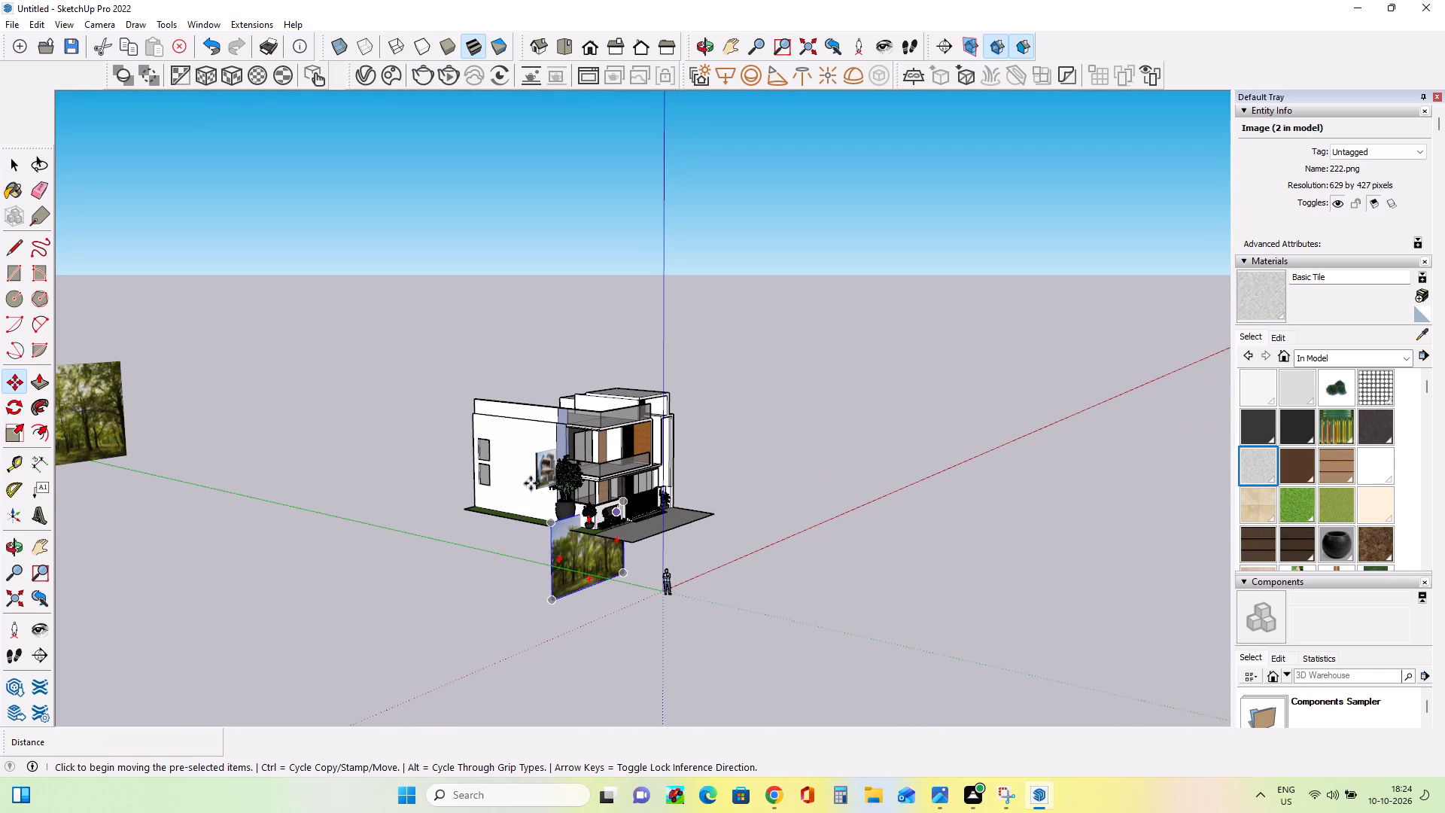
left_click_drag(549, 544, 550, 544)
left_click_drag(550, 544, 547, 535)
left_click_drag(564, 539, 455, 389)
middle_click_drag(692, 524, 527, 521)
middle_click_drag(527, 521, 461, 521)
Delete both forest images, the one in front of the house and the one standing far away from it.
left_click(8, 163)
left_click(501, 518)
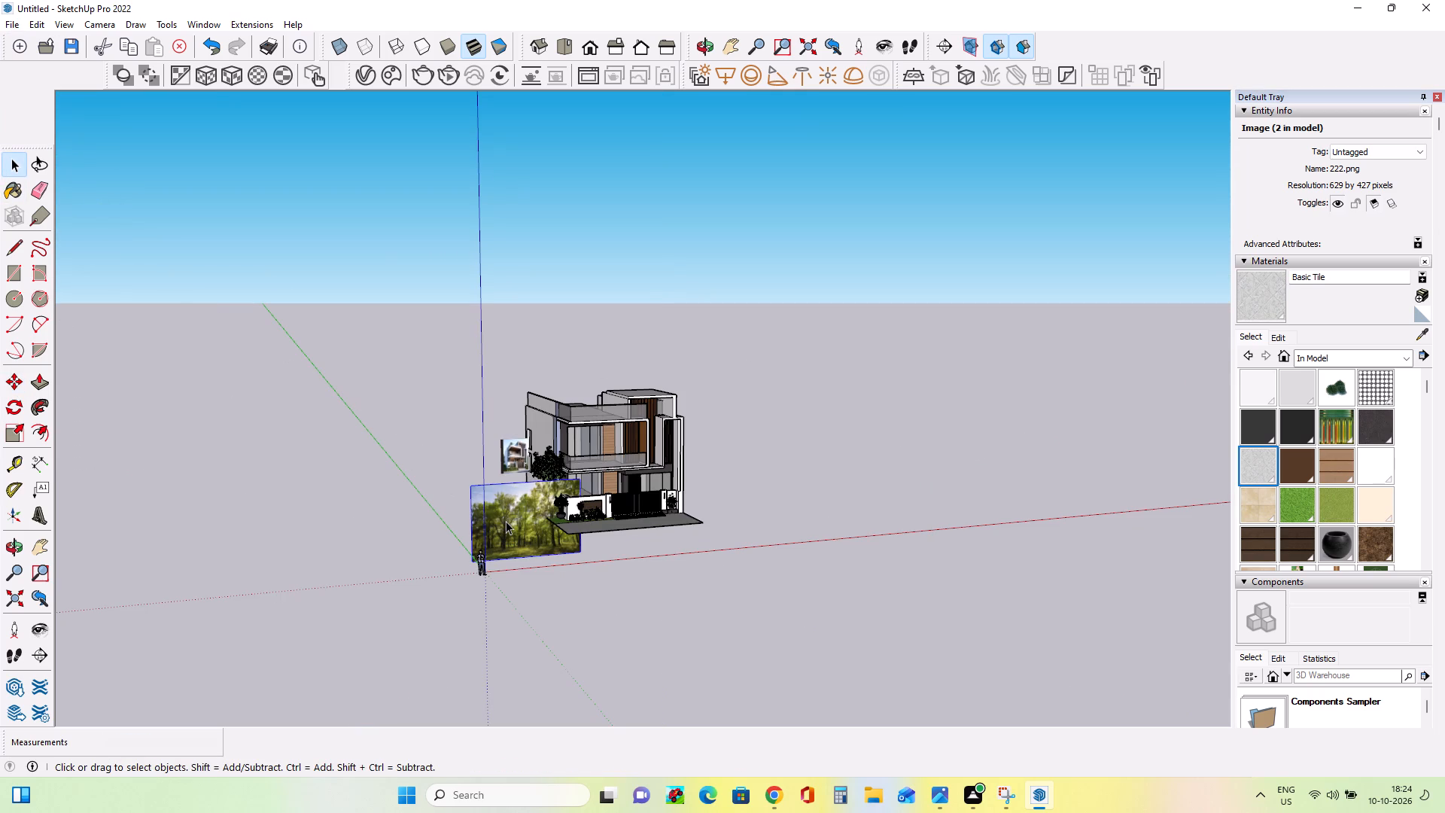
key("Delete")
scroll(762, 454, "down", 7)
left_click(199, 398)
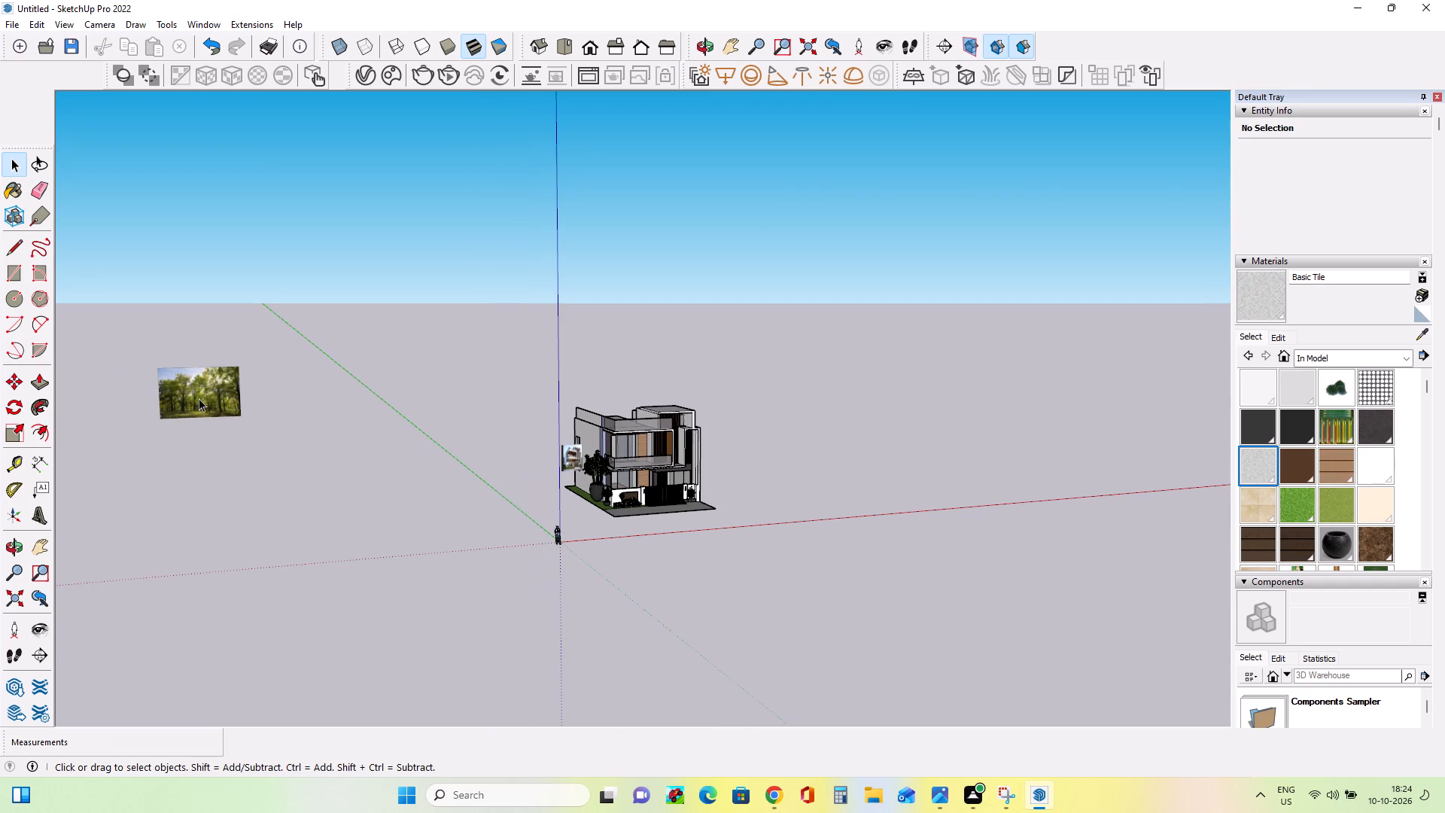
key("Delete")
scroll(649, 495, "up", 4)
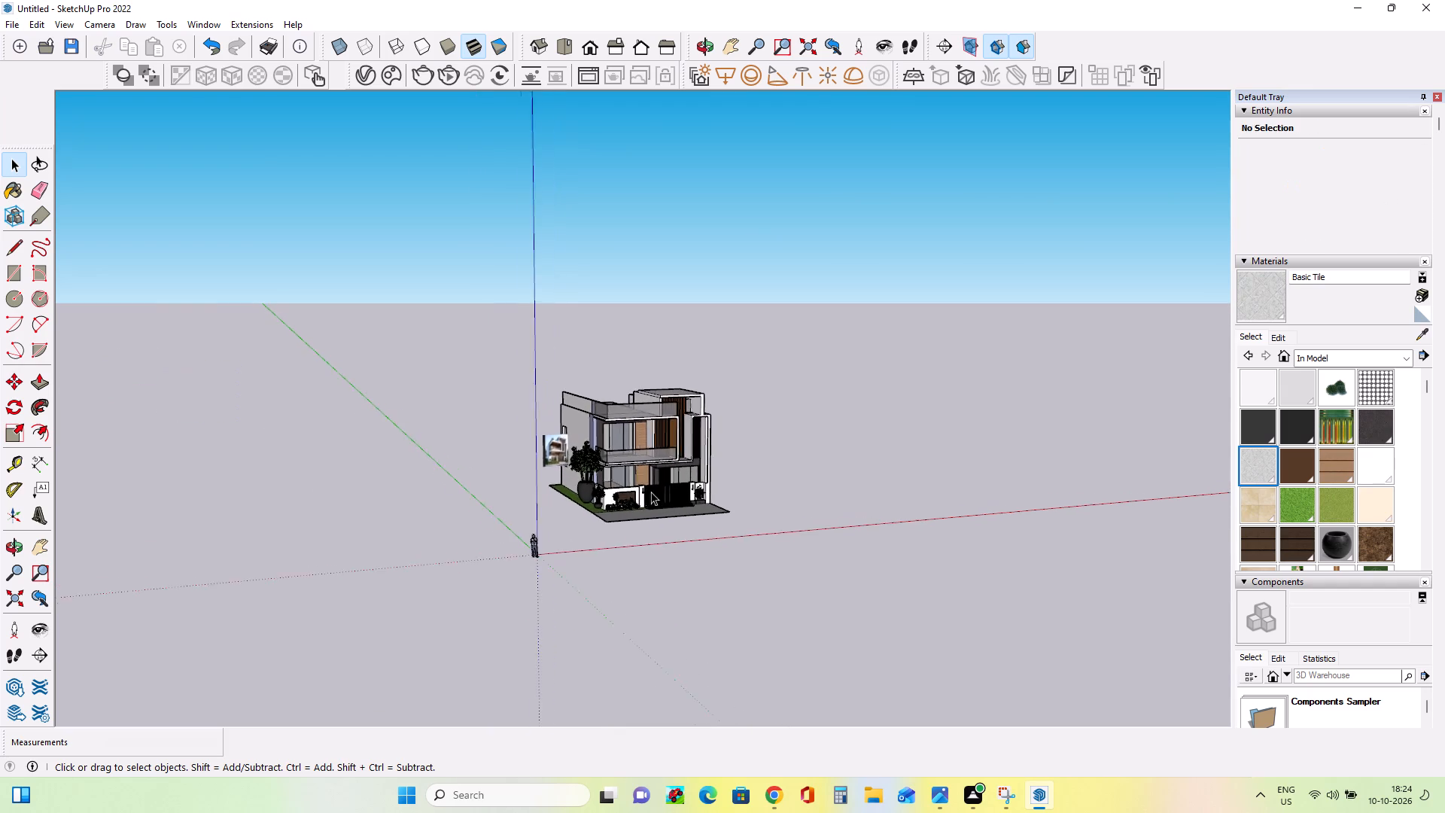
scroll(651, 492, "up", 15)
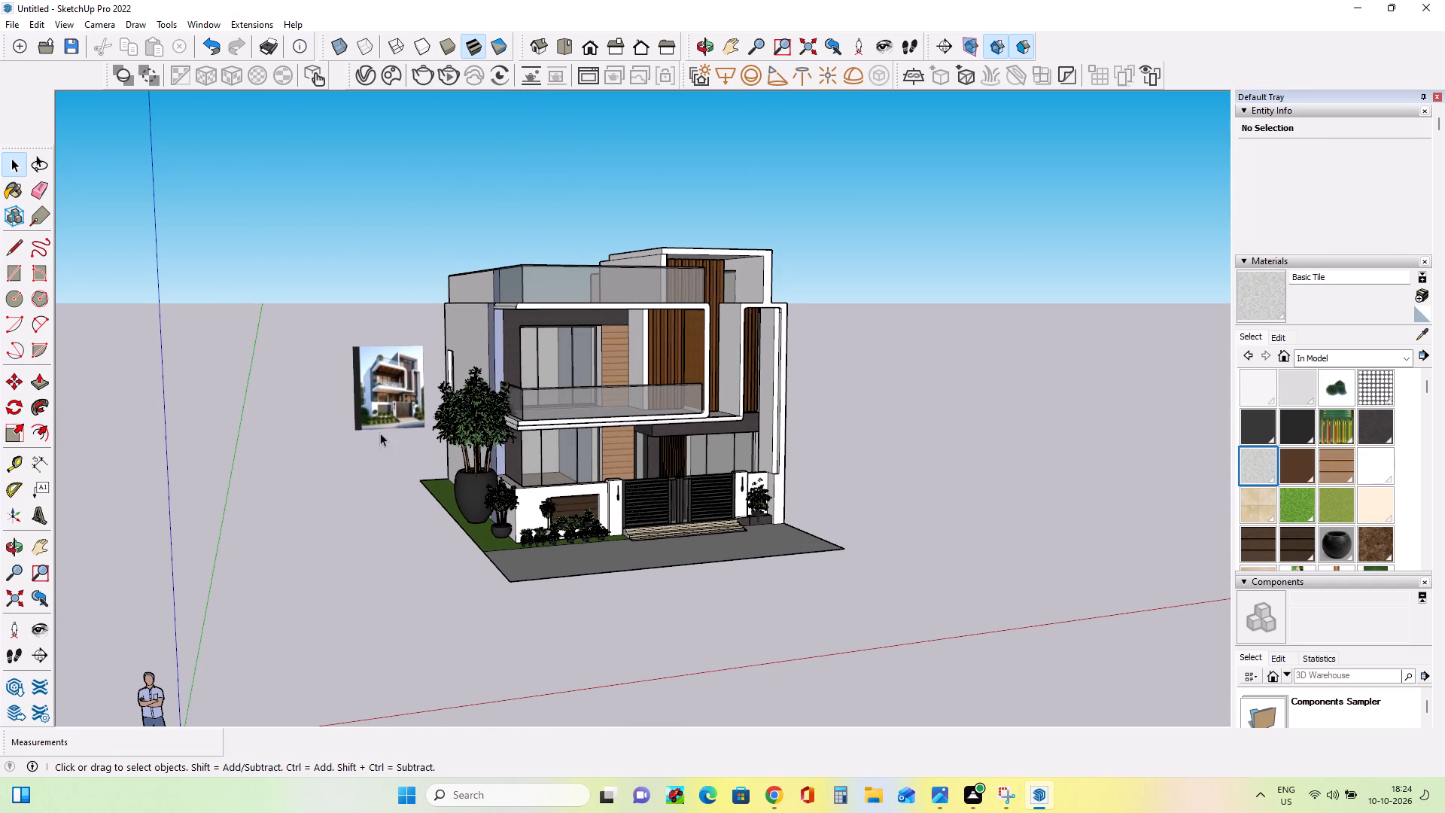
Switch to Chrome, open a new tab and close the PLANT model tab.
left_click(761, 799)
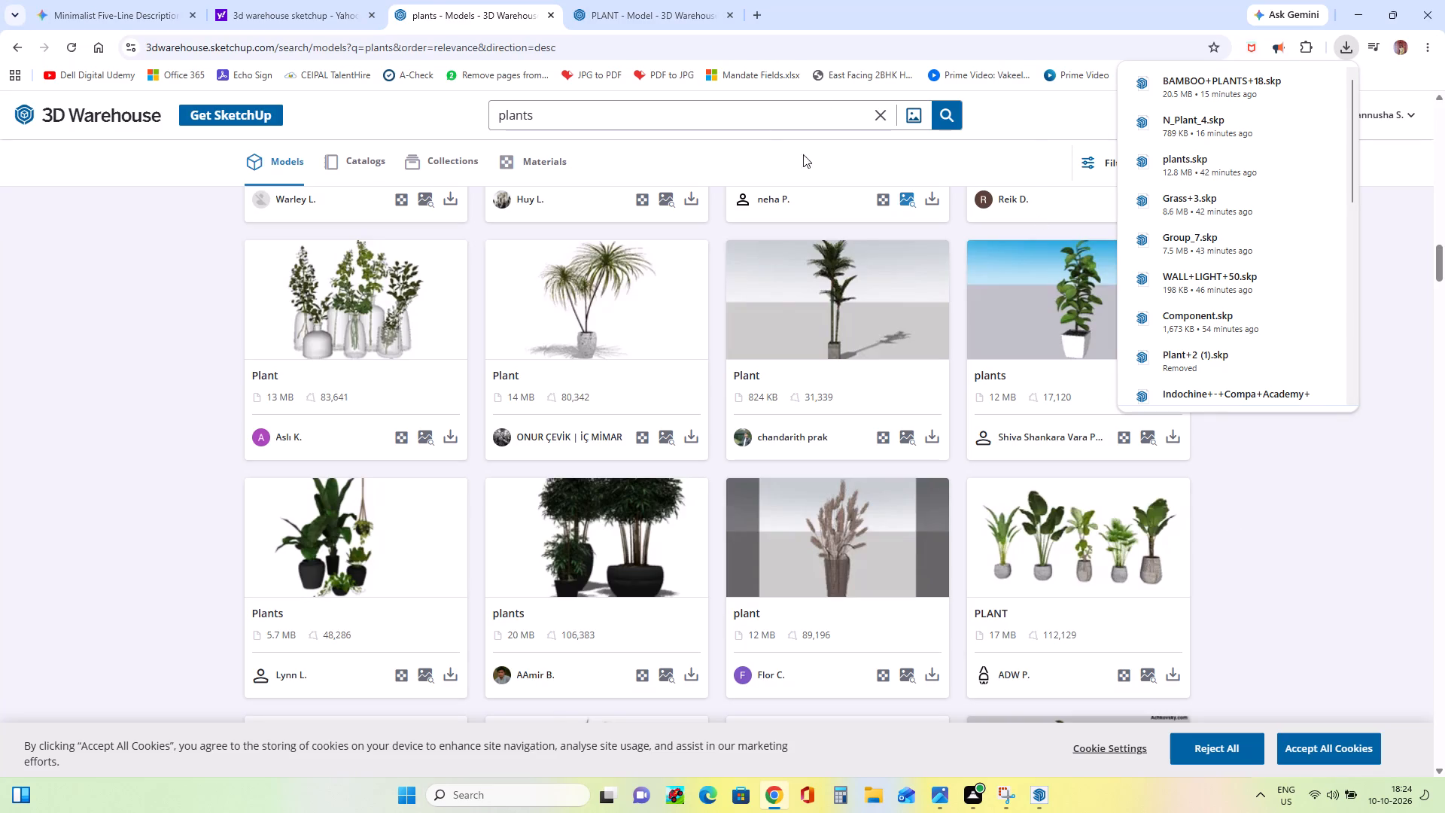
left_click(625, 17)
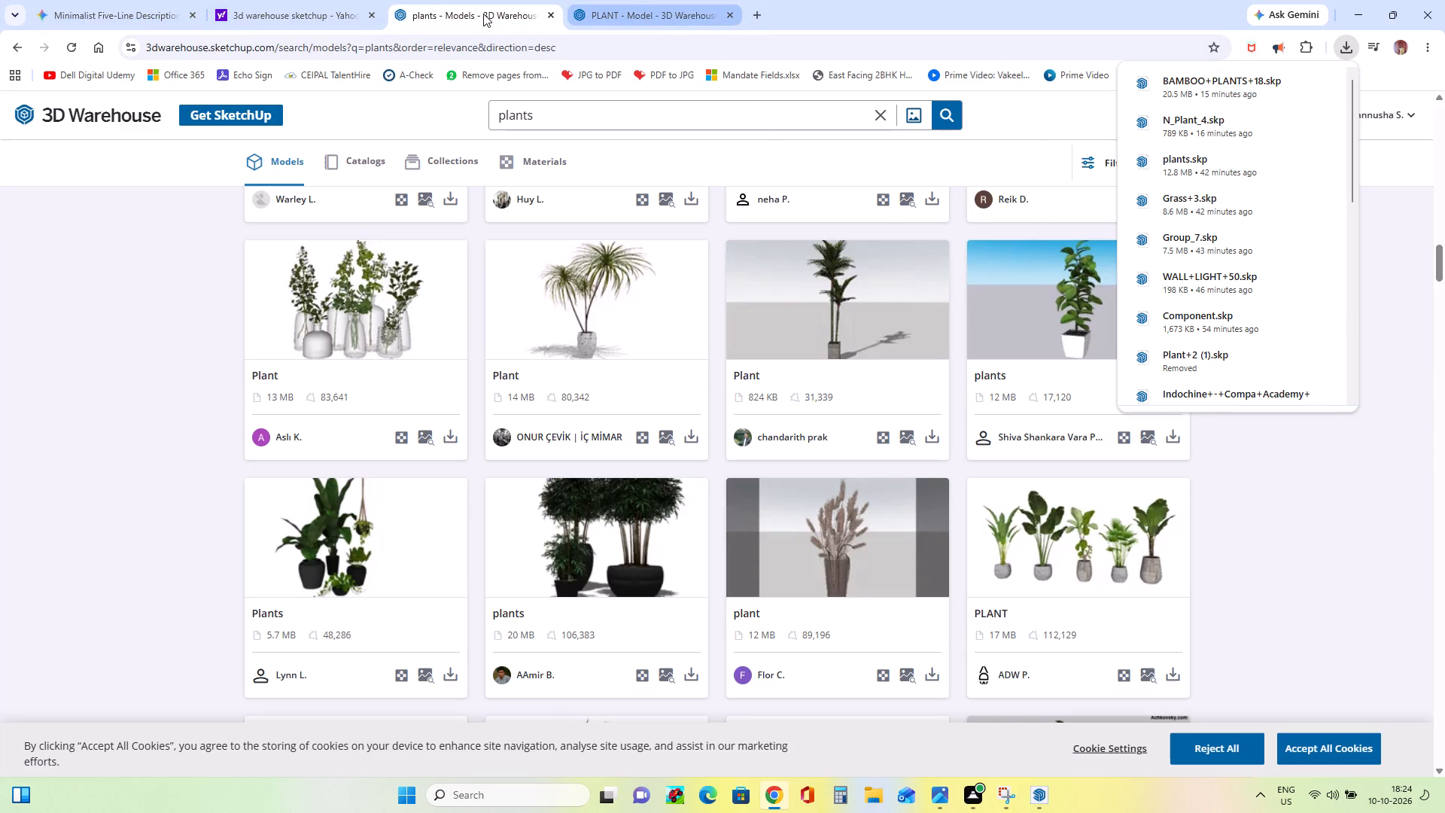
left_click(486, 14)
left_click(632, 8)
left_click(670, 9)
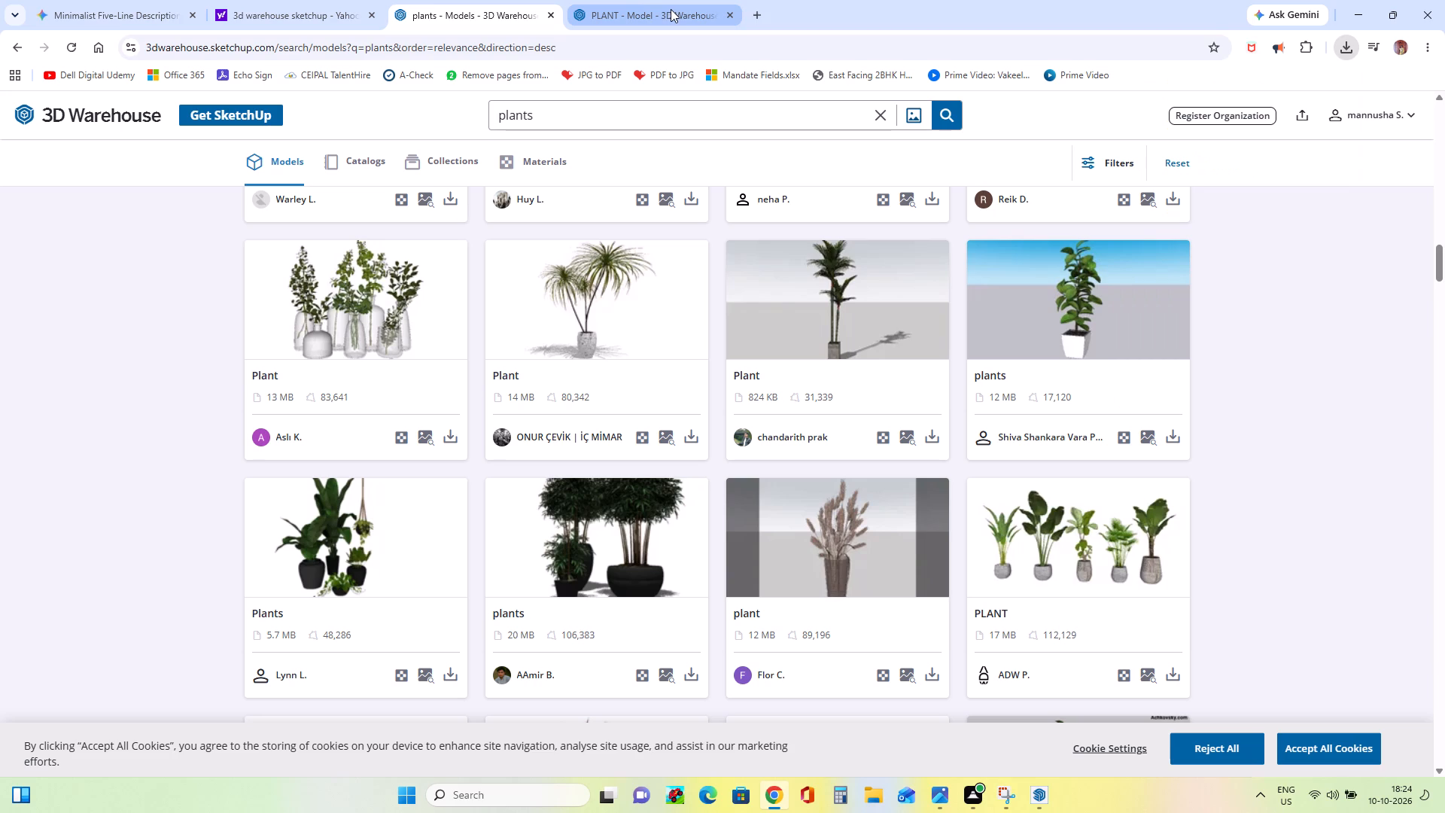
left_click(760, 14)
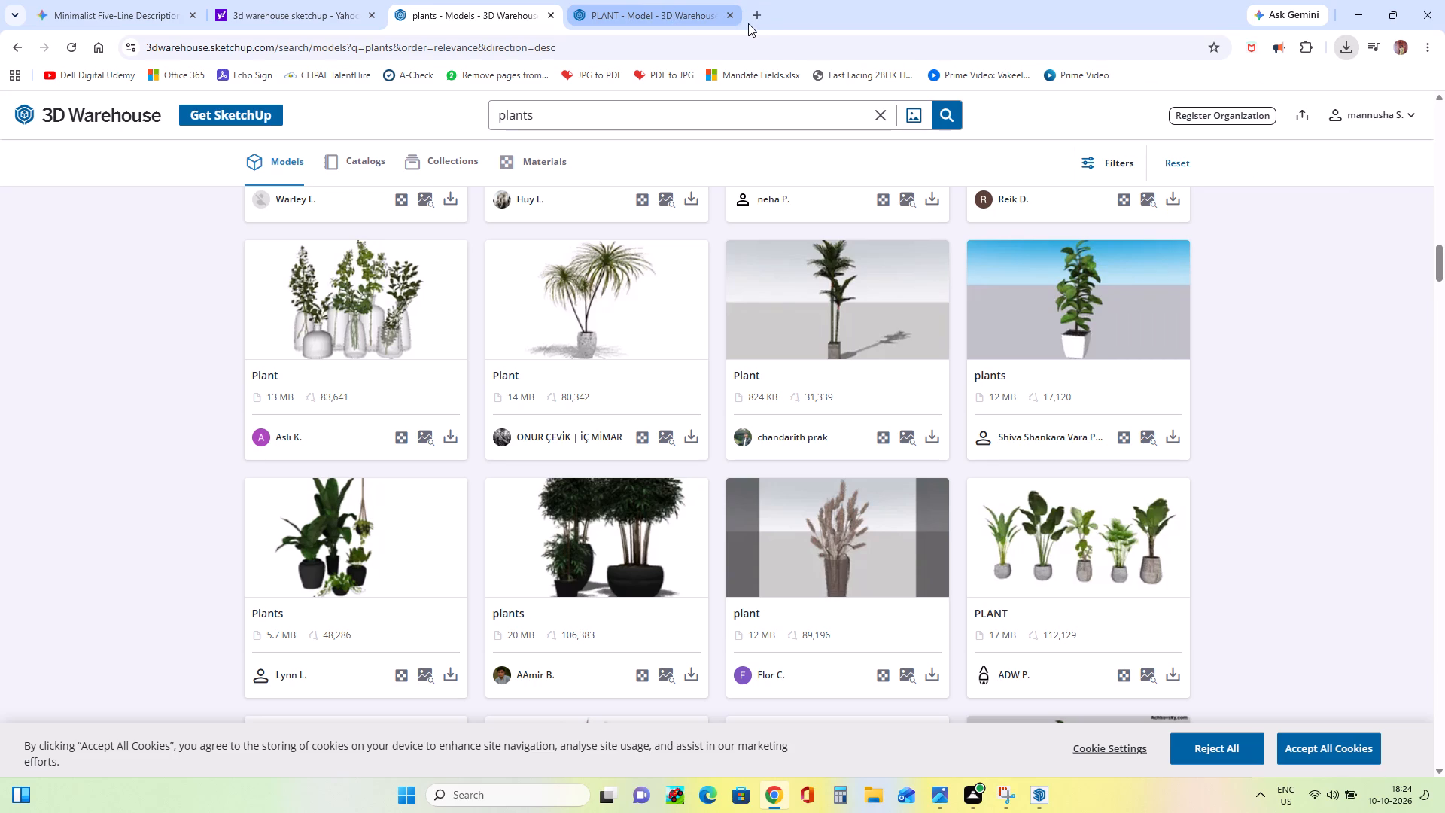
left_click(759, 13)
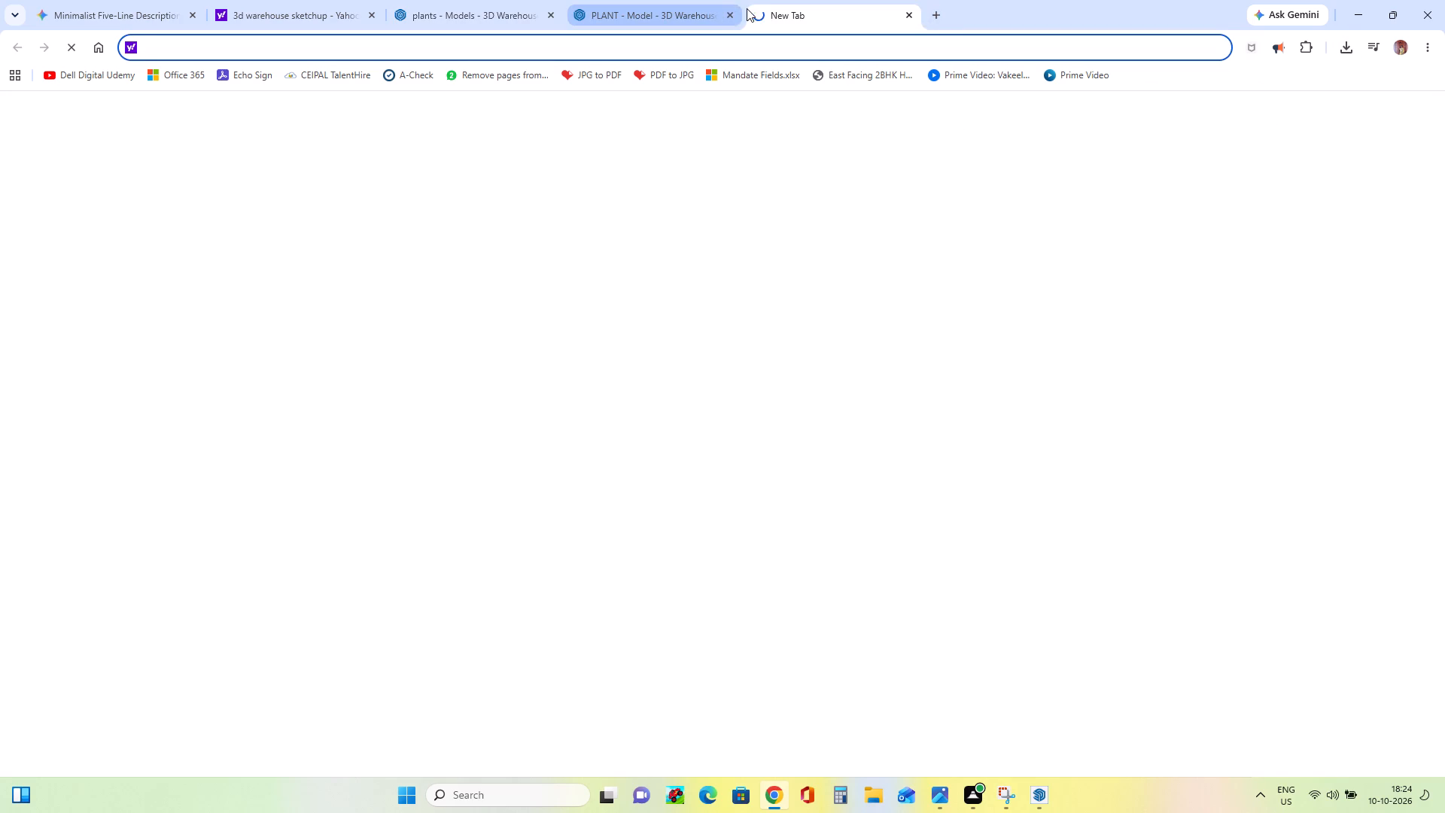
left_click(727, 16)
left_click(210, 48)
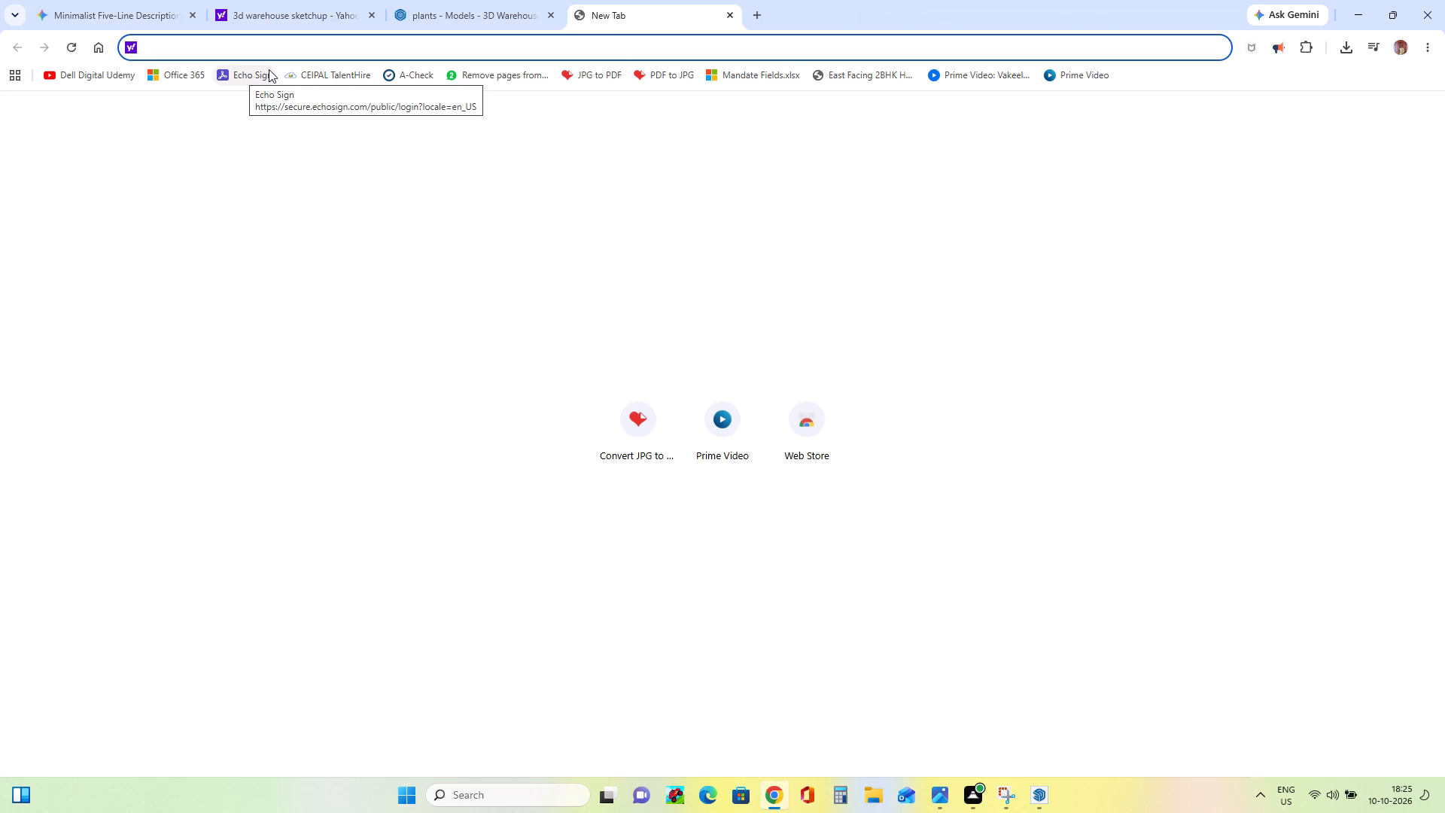
type("gooo")
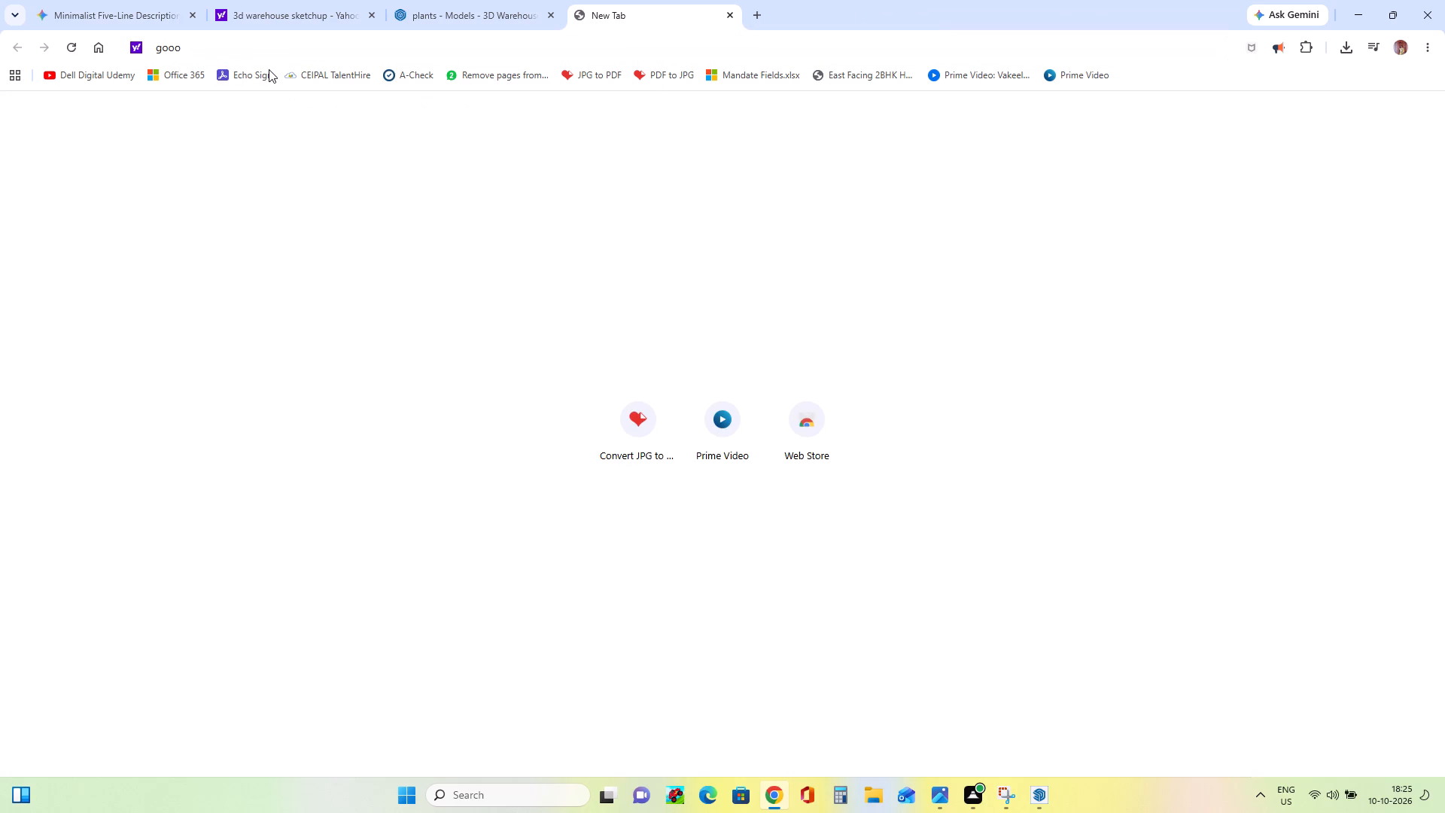
key("BackSpace")
type("gle")
key("Return")
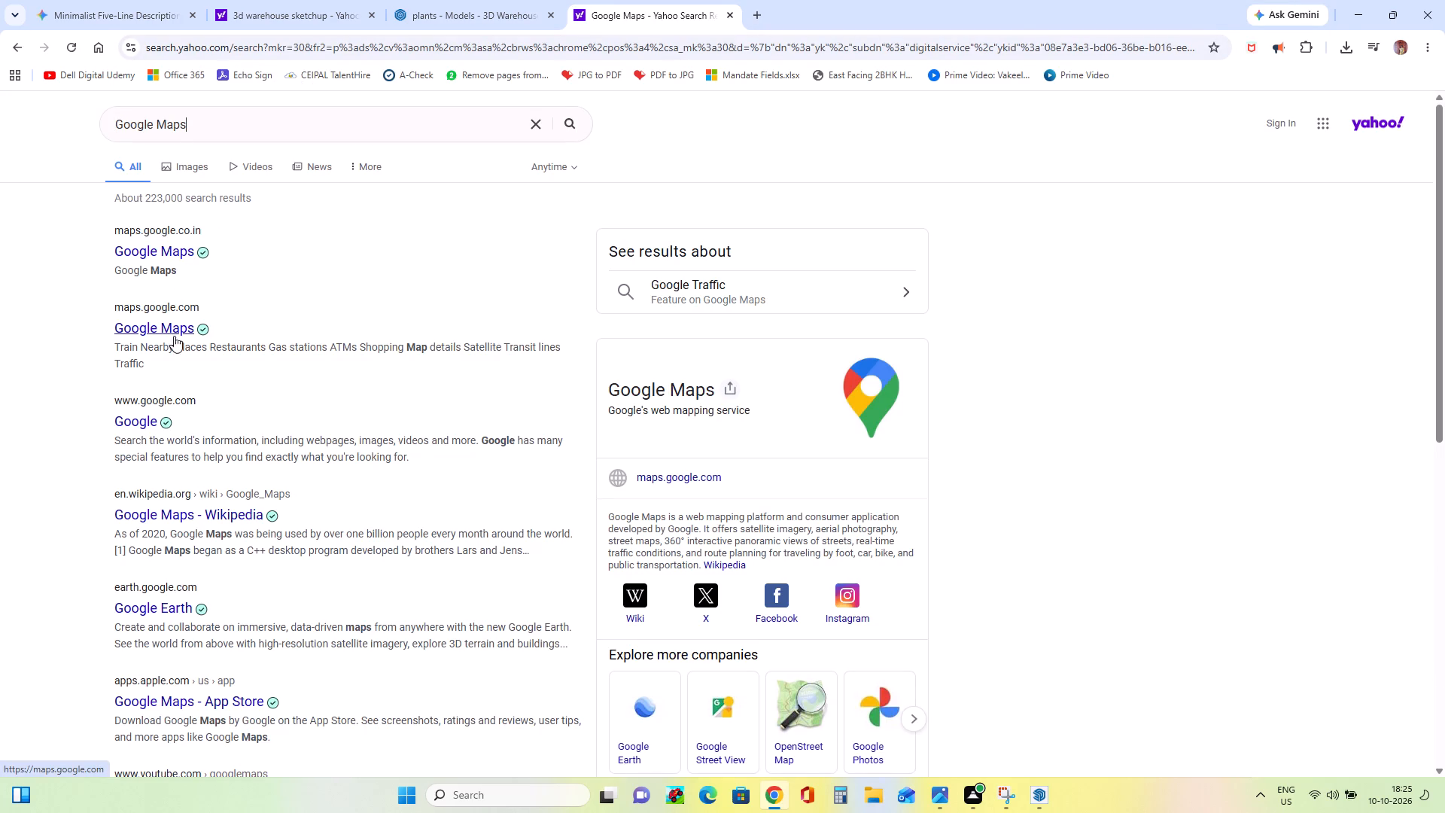
left_click(148, 424)
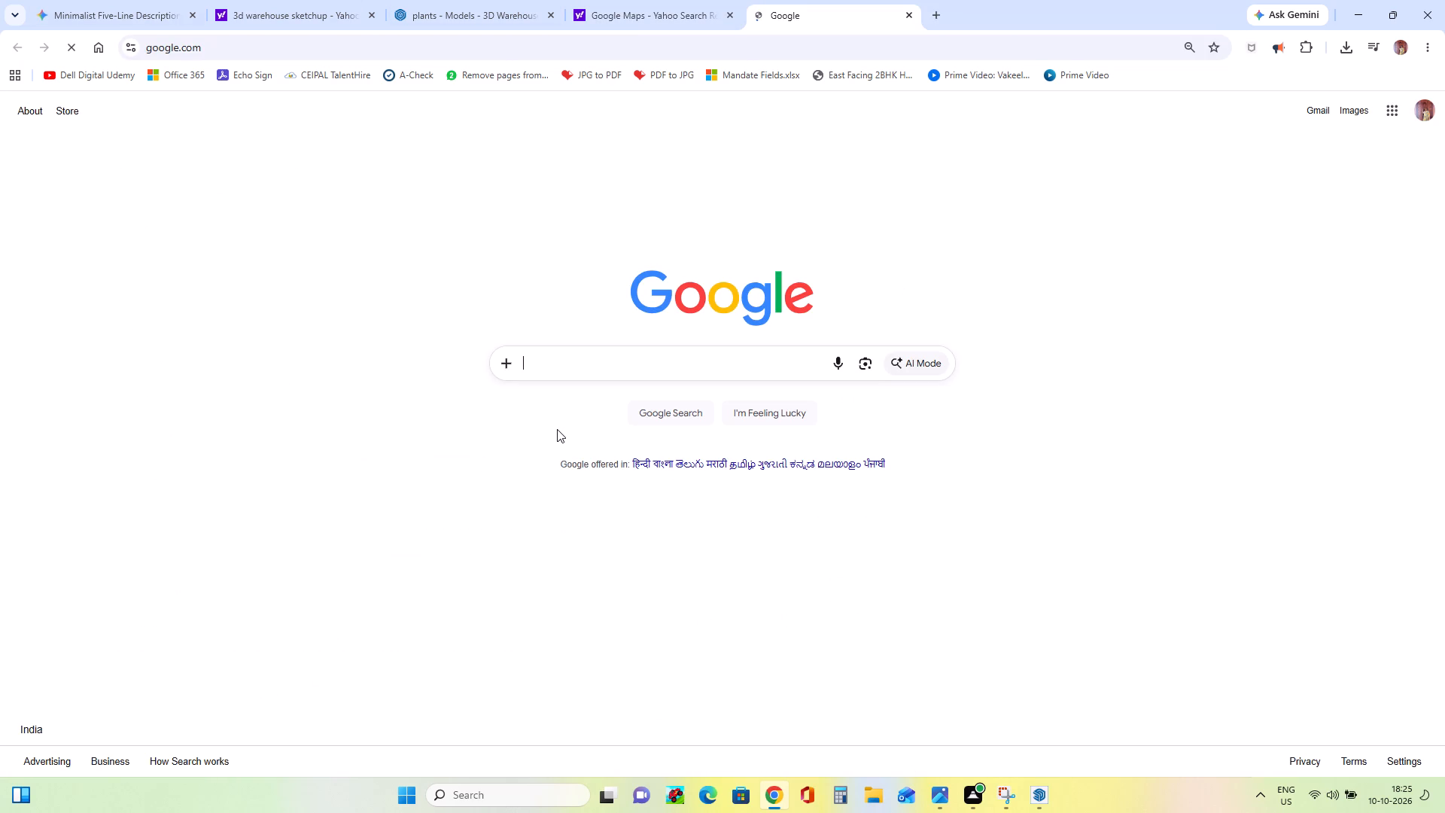
Search Google for "trees images" and open the Gardening Know How picture of a single large green tree.
left_click(631, 360)
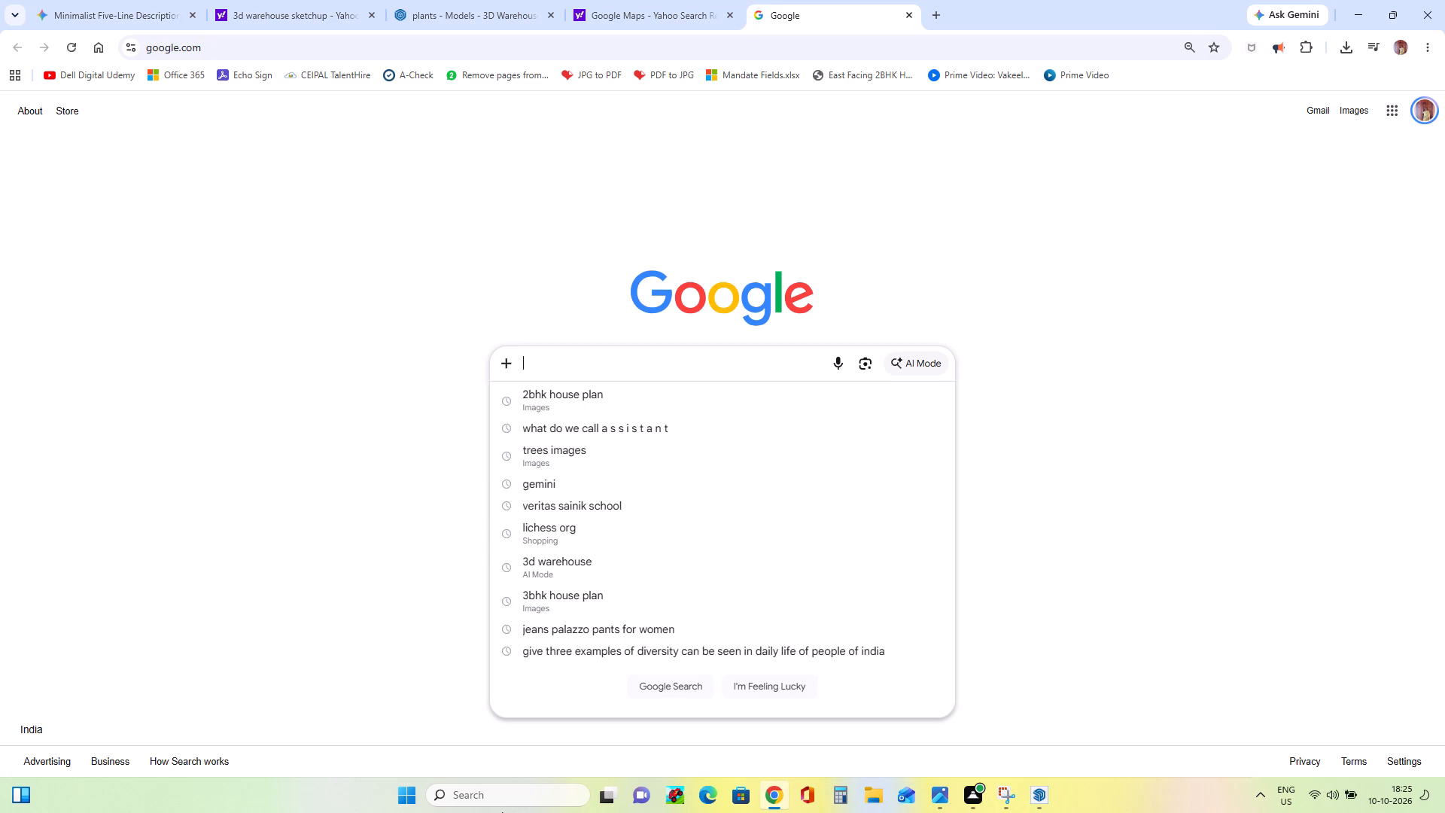
key("i")
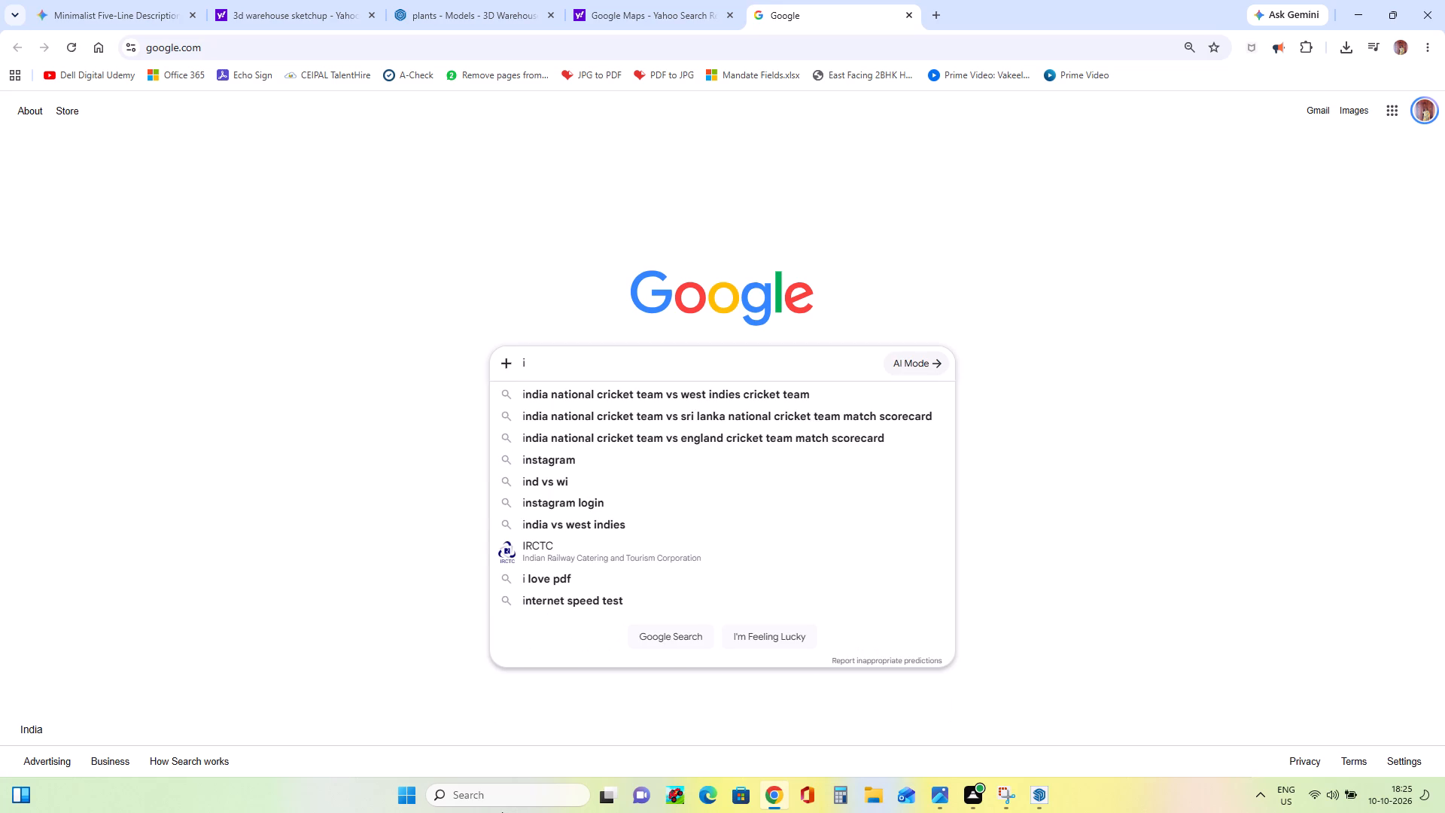
key("BackSpace")
type("tree")
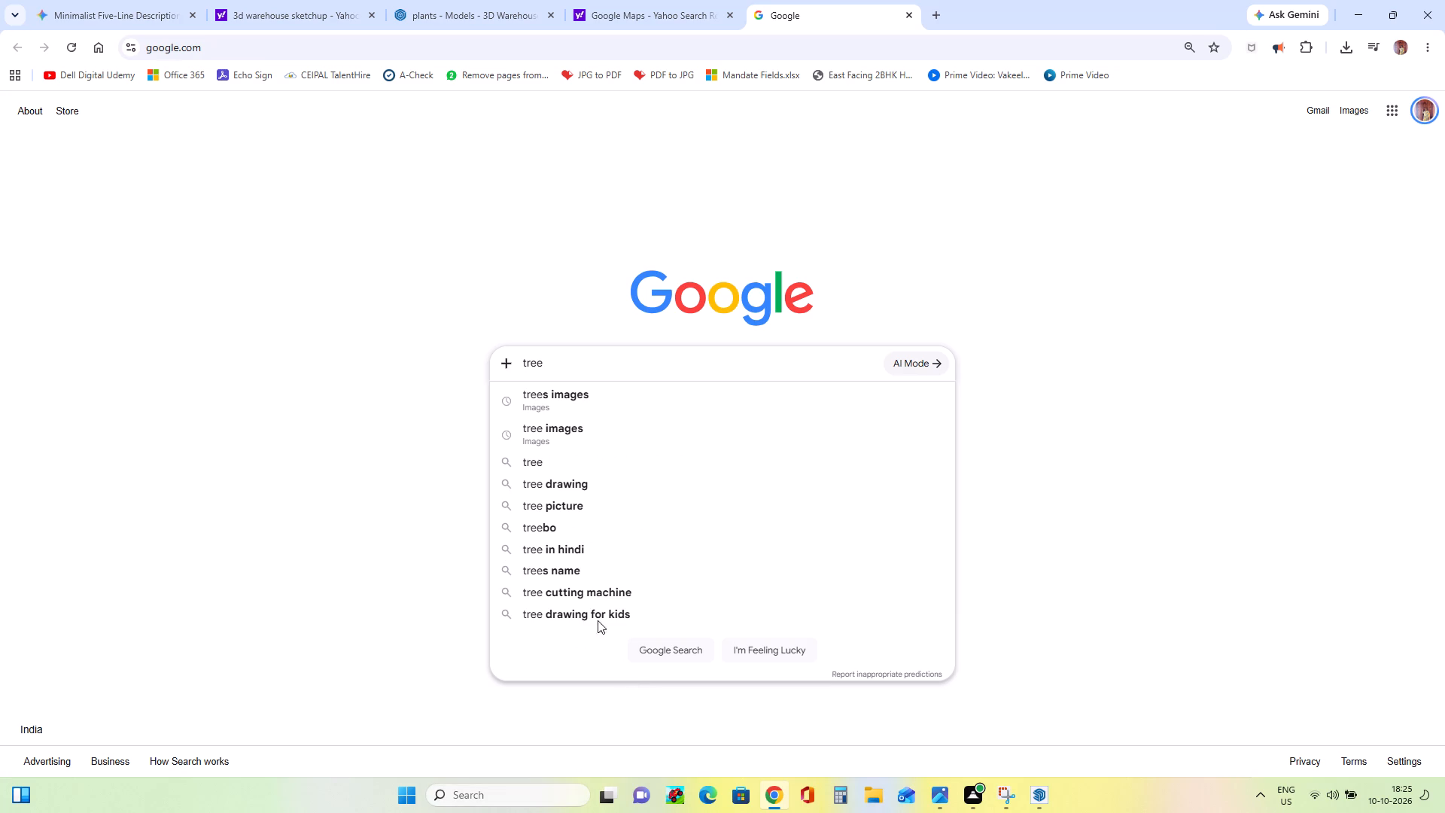
left_click(598, 396)
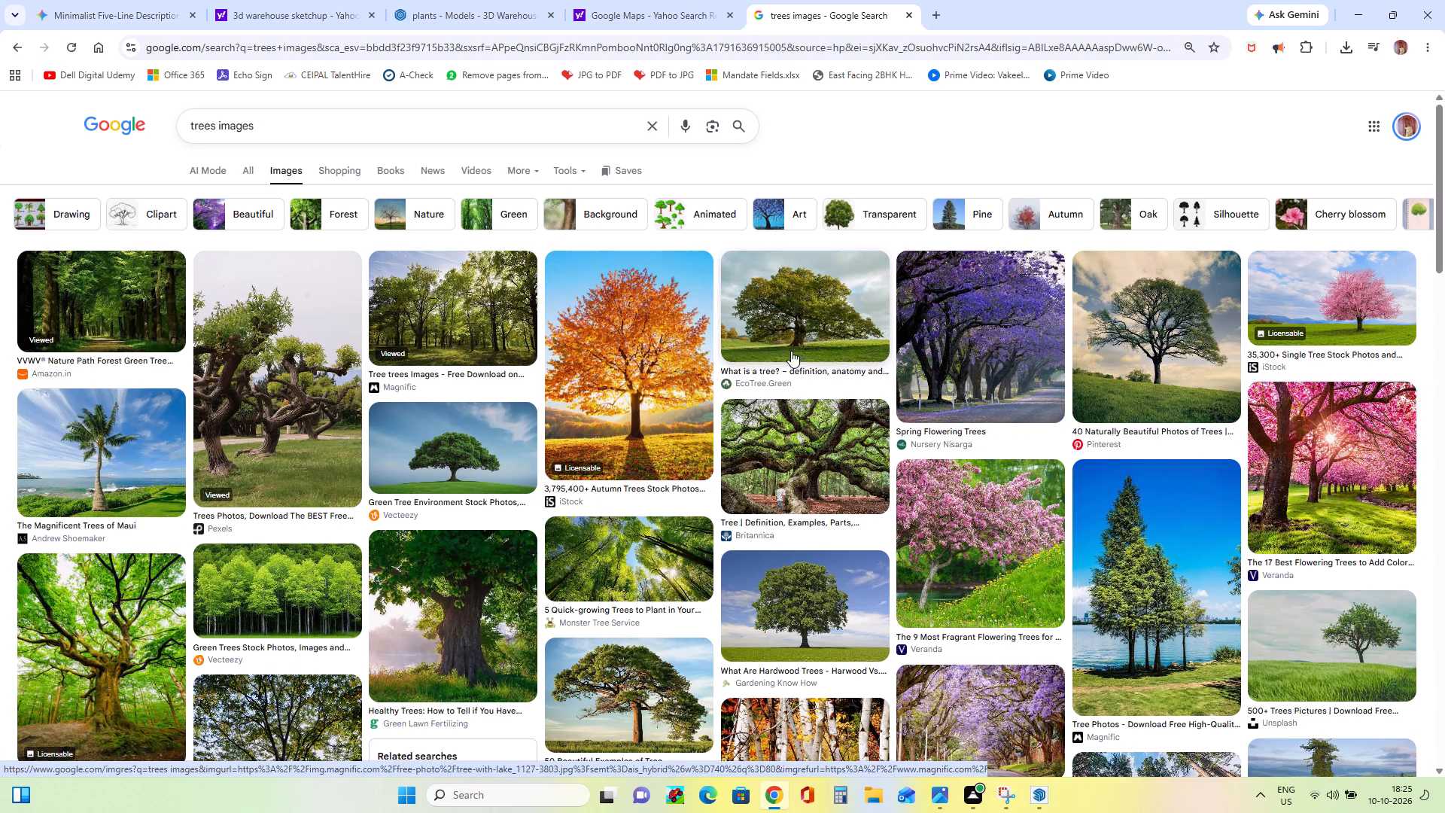
left_click(829, 583)
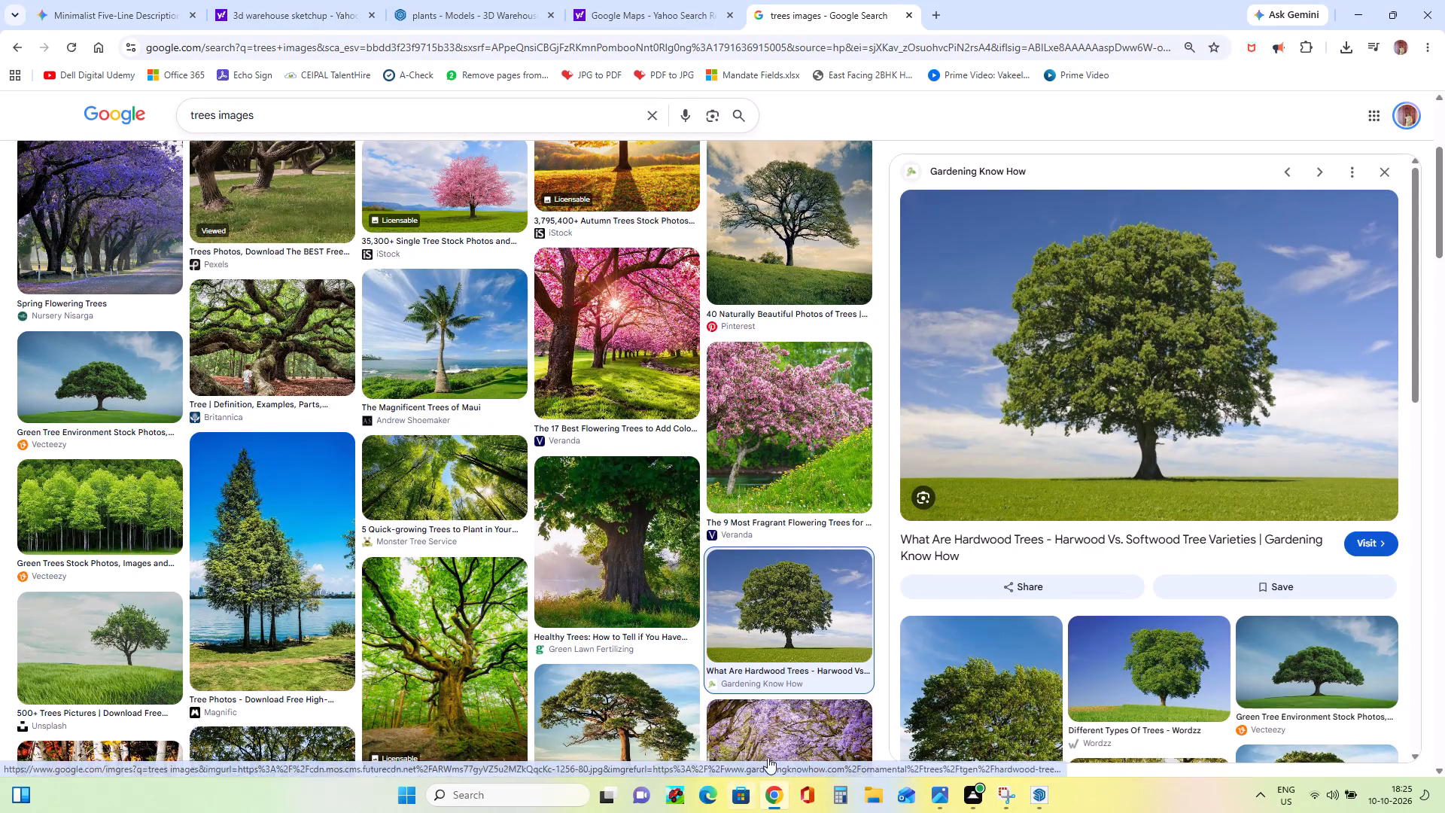
Capture a rectangular snip of the enlarged tree picture with the Snipping Tool.
left_click(1005, 807)
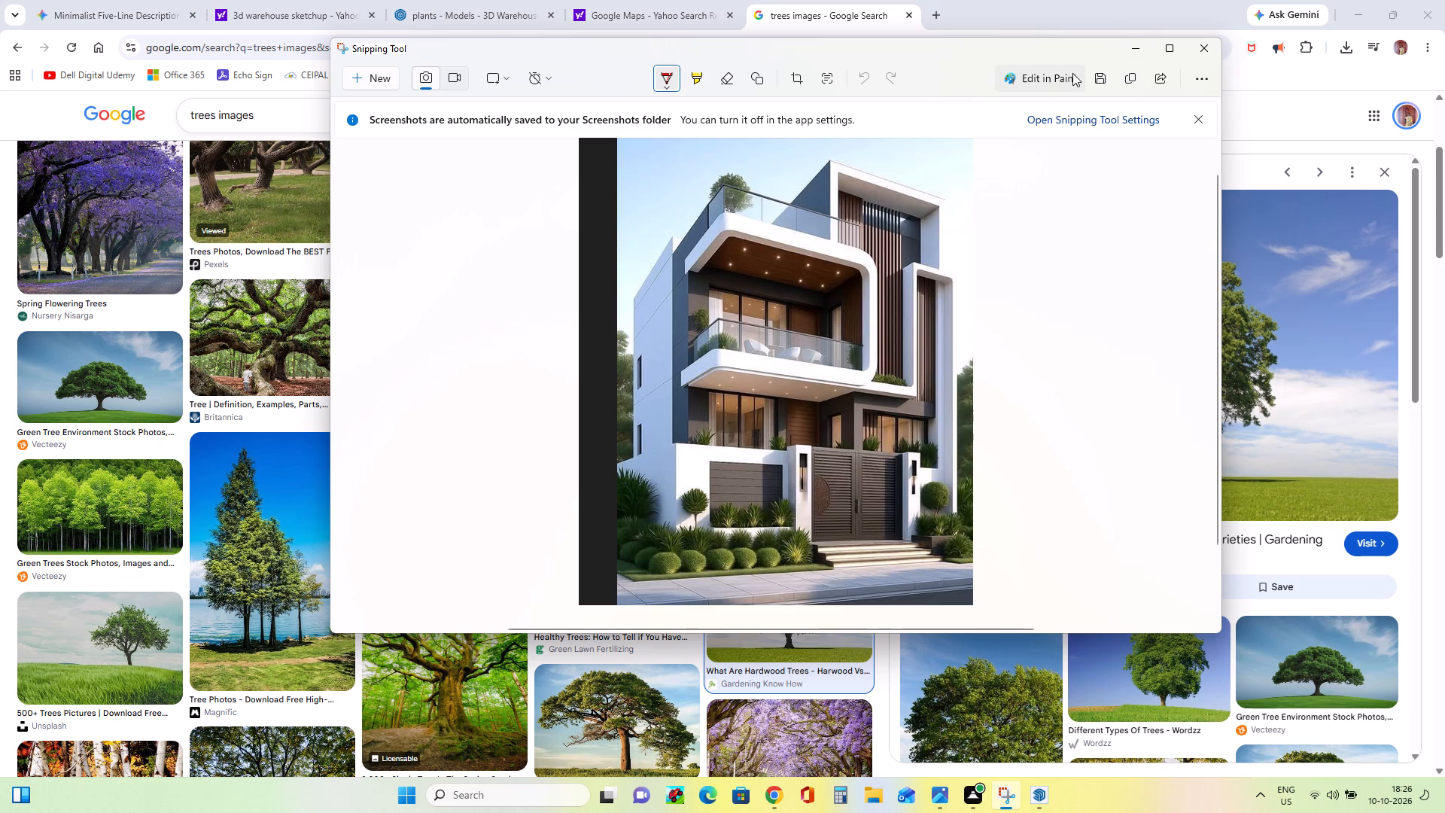
left_click(376, 82)
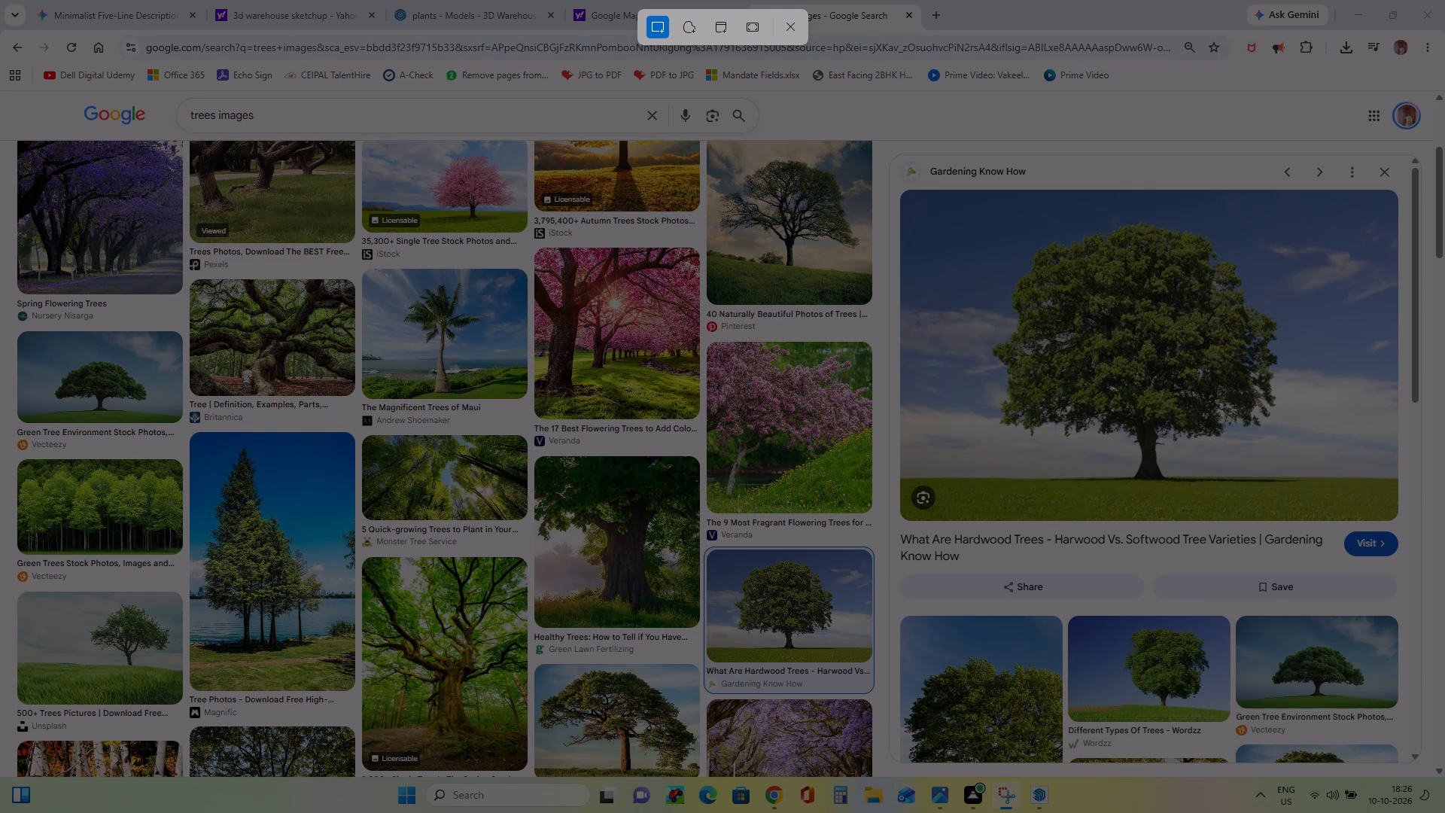
left_click_drag(1389, 194, 921, 501)
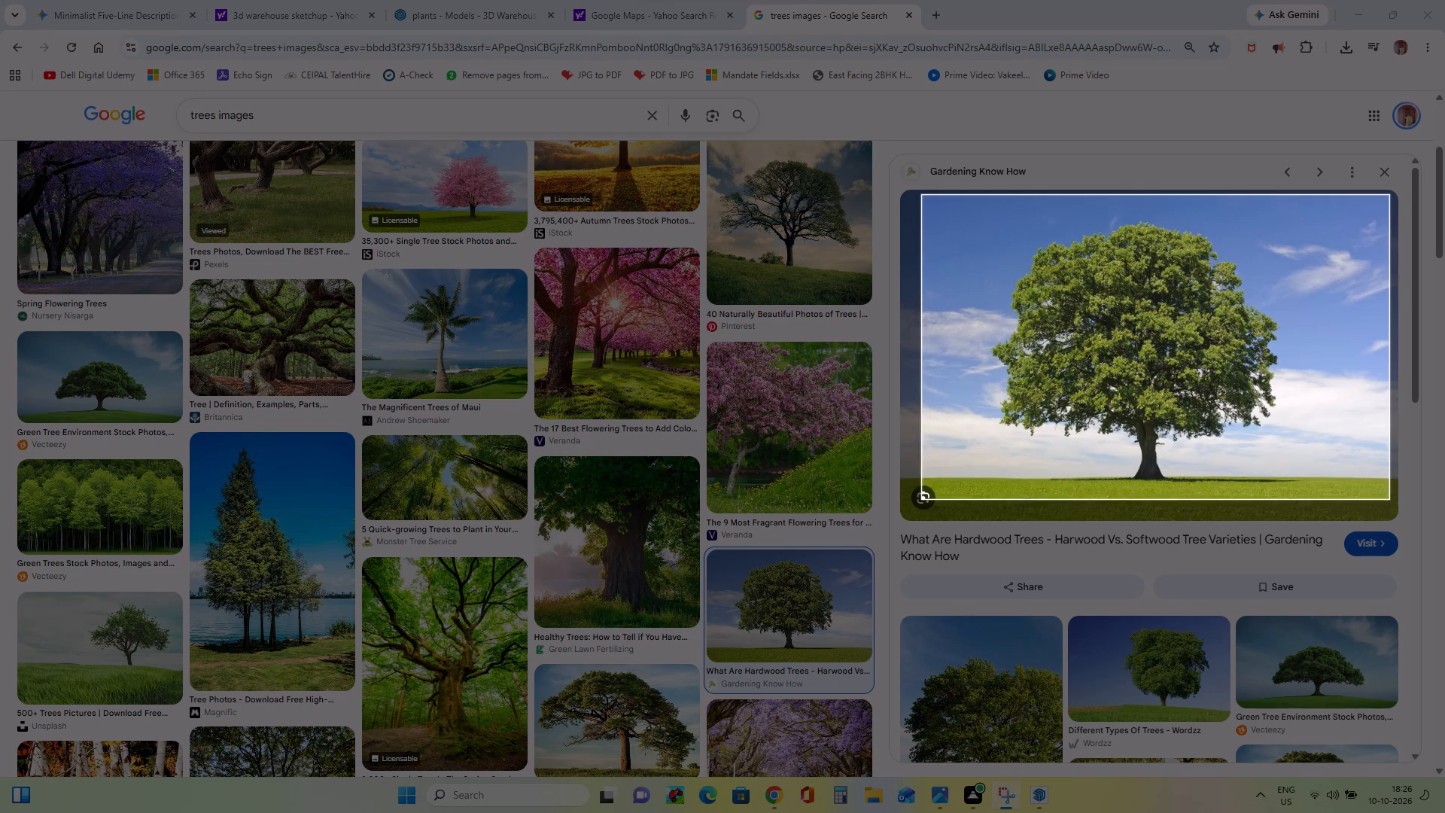
left_click_drag(921, 501, 938, 512)
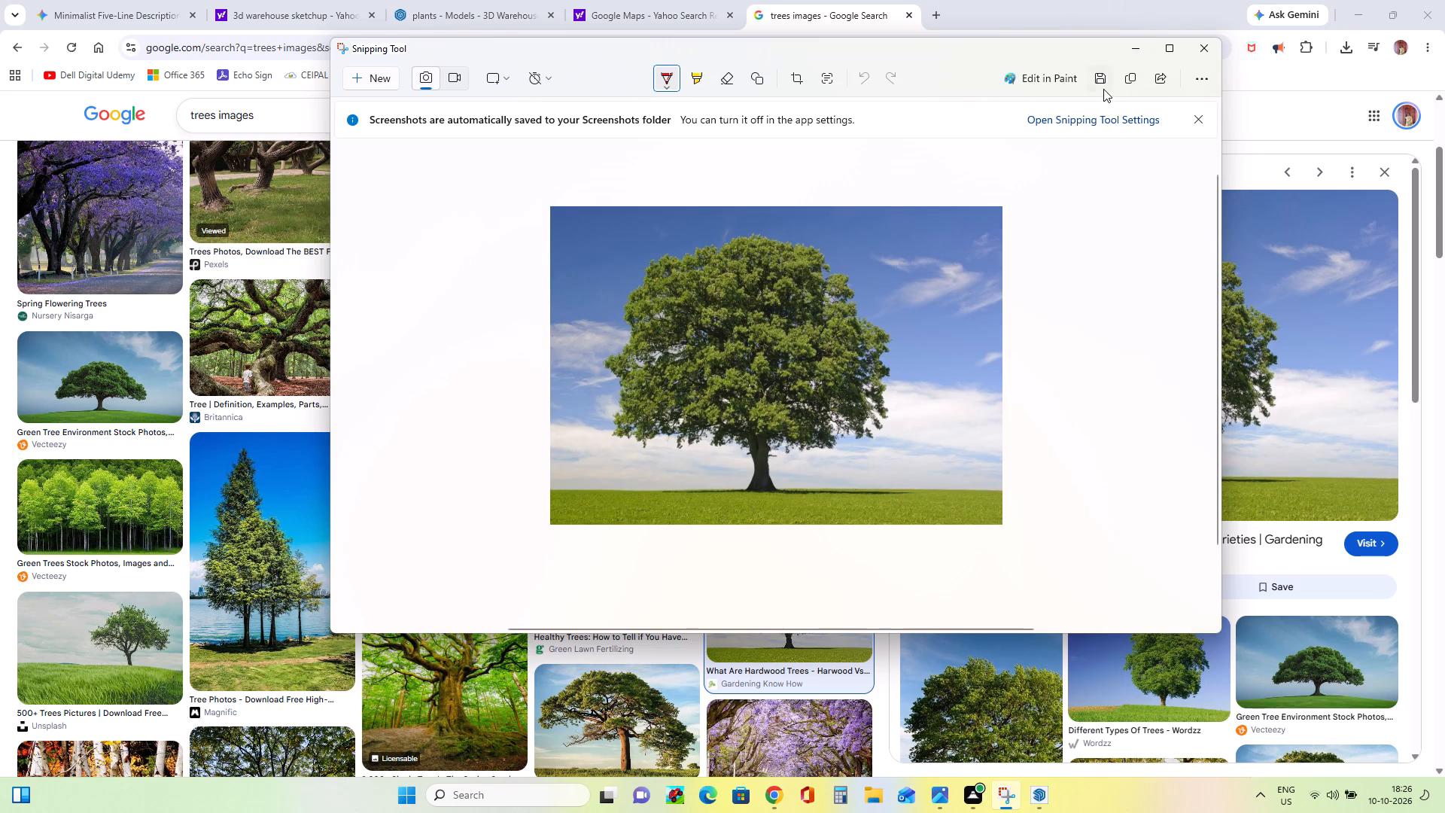
Save the tree snip to the Desktop as a PNG and put the Snipping Tool away.
left_click(1097, 85)
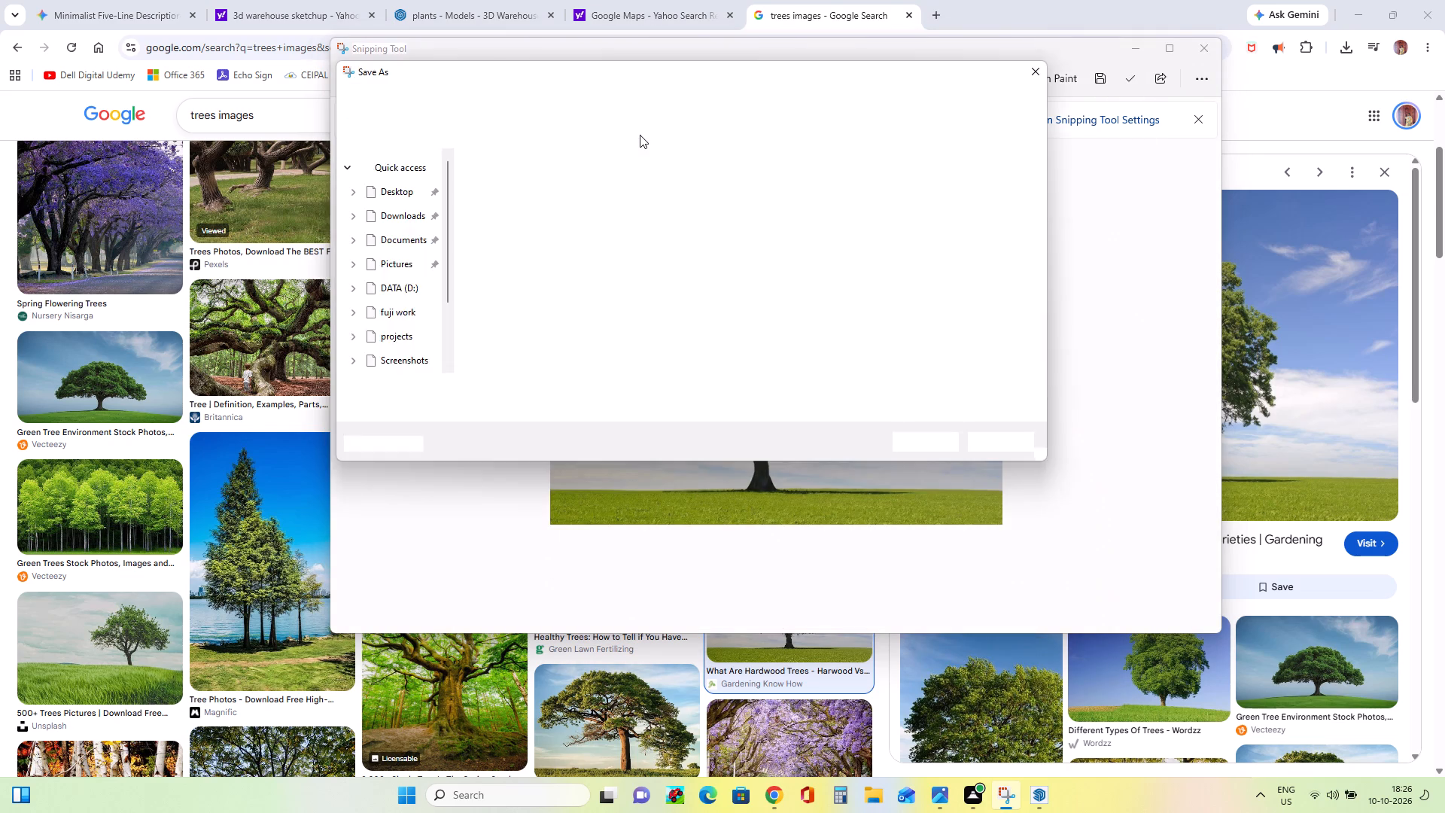
left_click(406, 192)
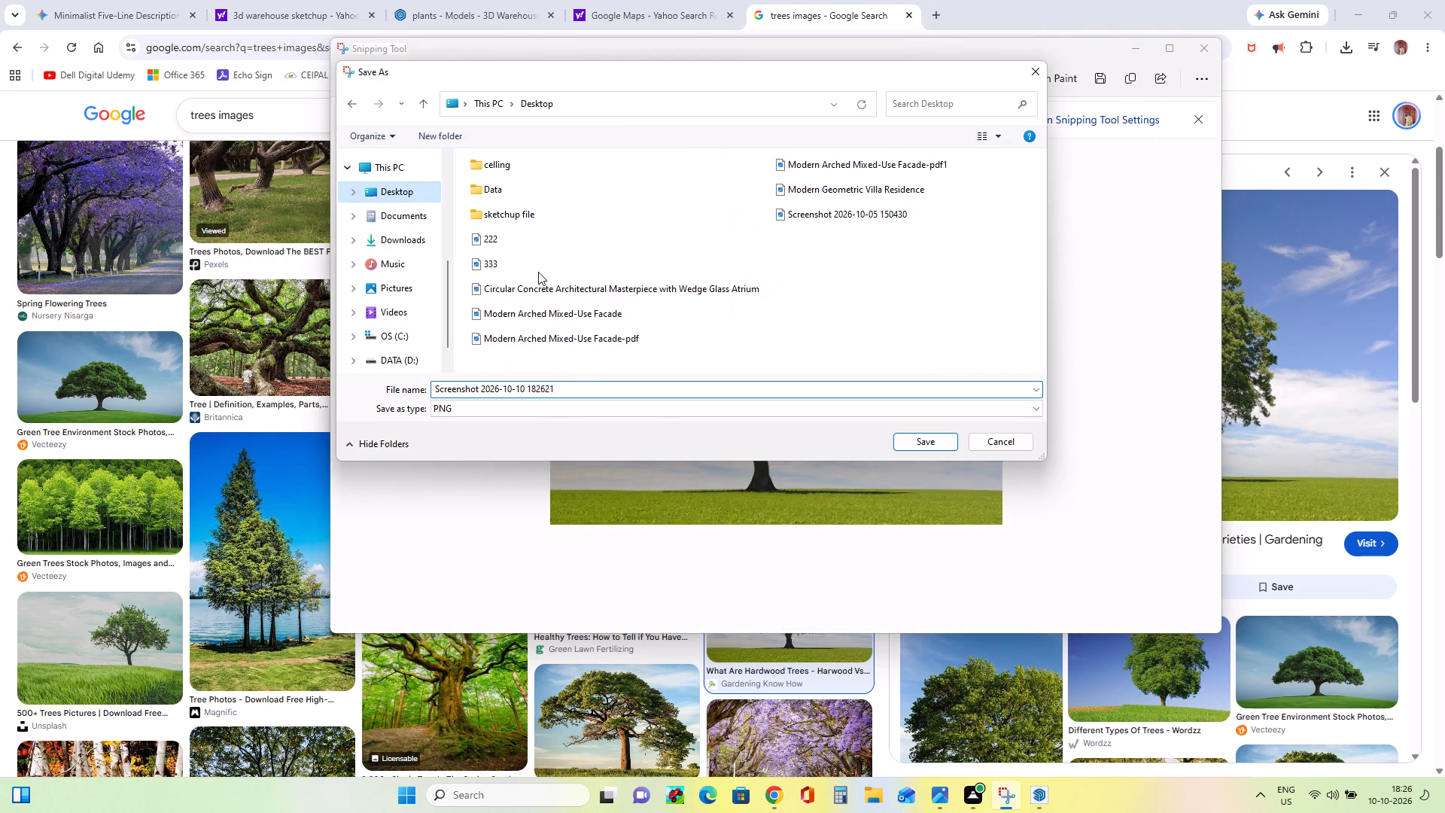
left_click(909, 440)
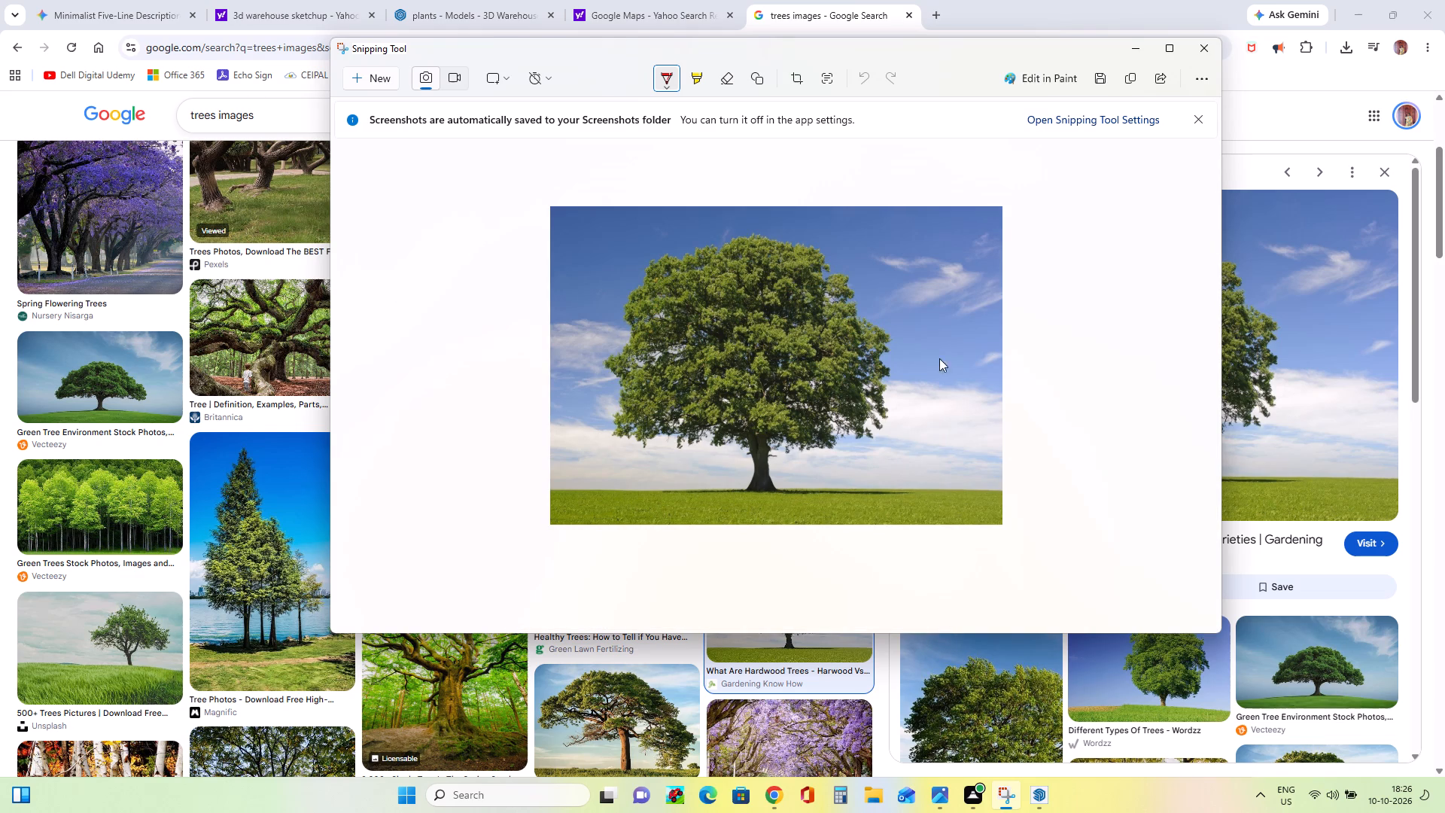
left_click(1145, 57)
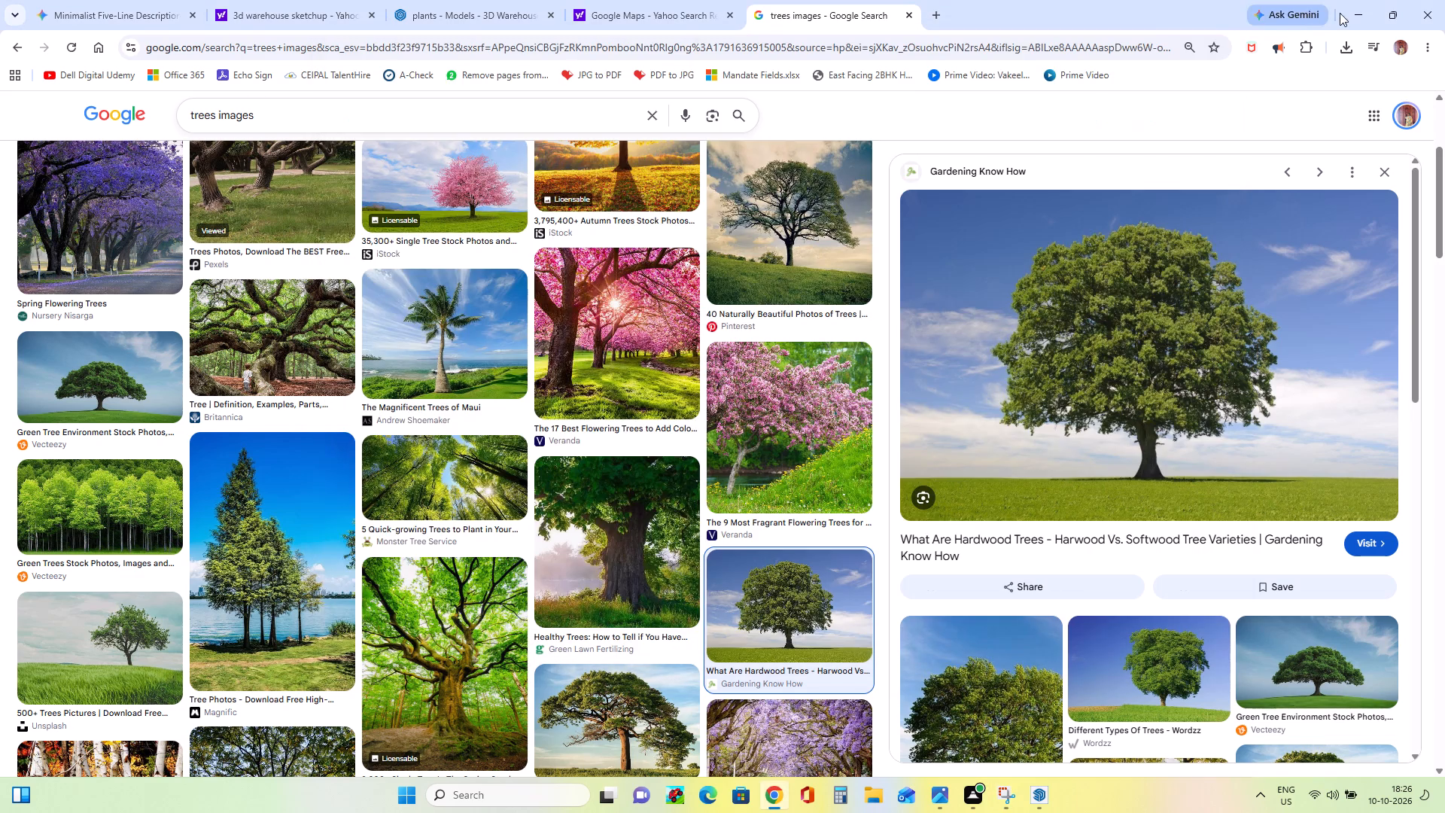
left_click(1357, 11)
left_click(11, 17)
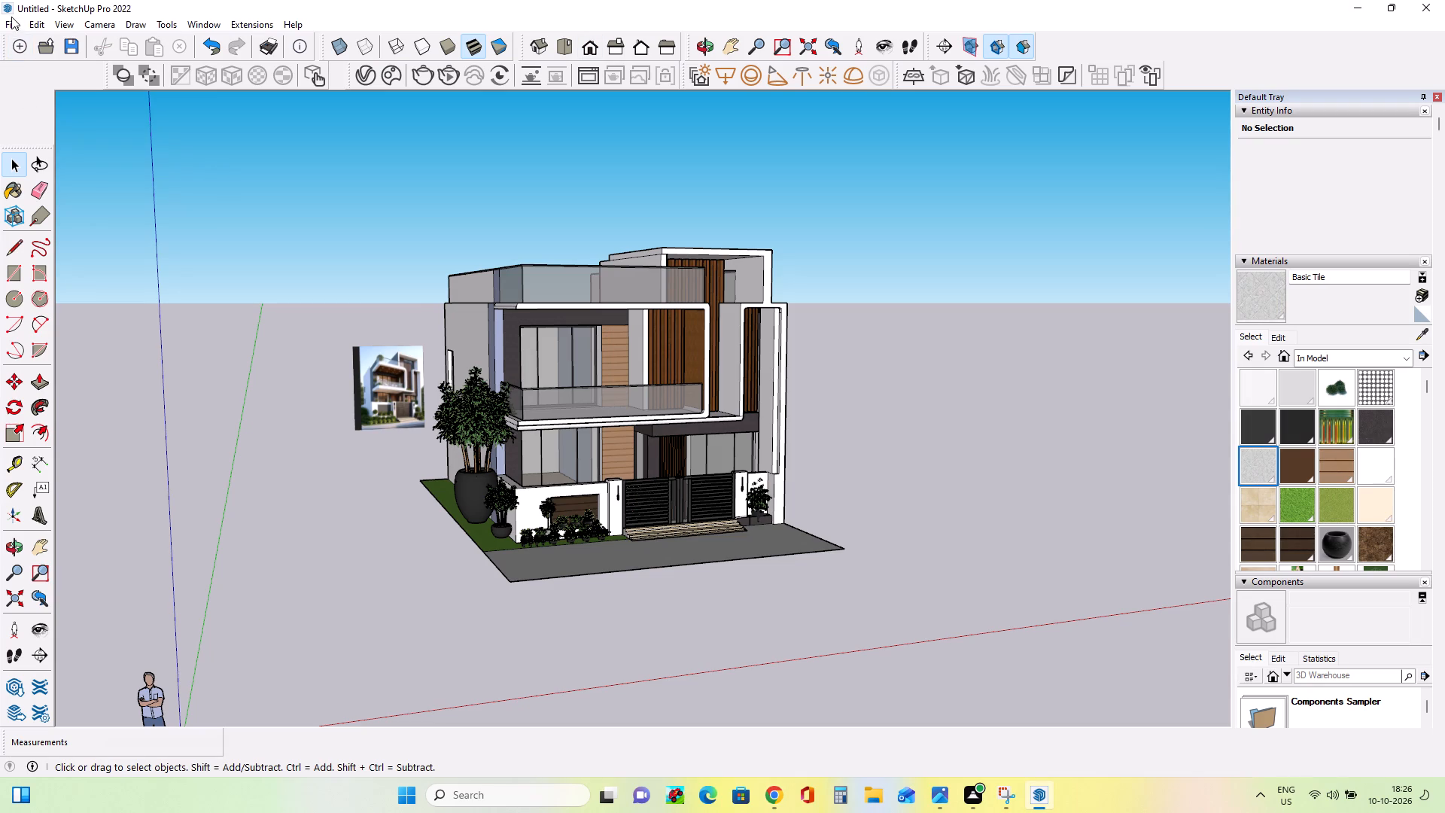
left_click(11, 29)
left_click(90, 282)
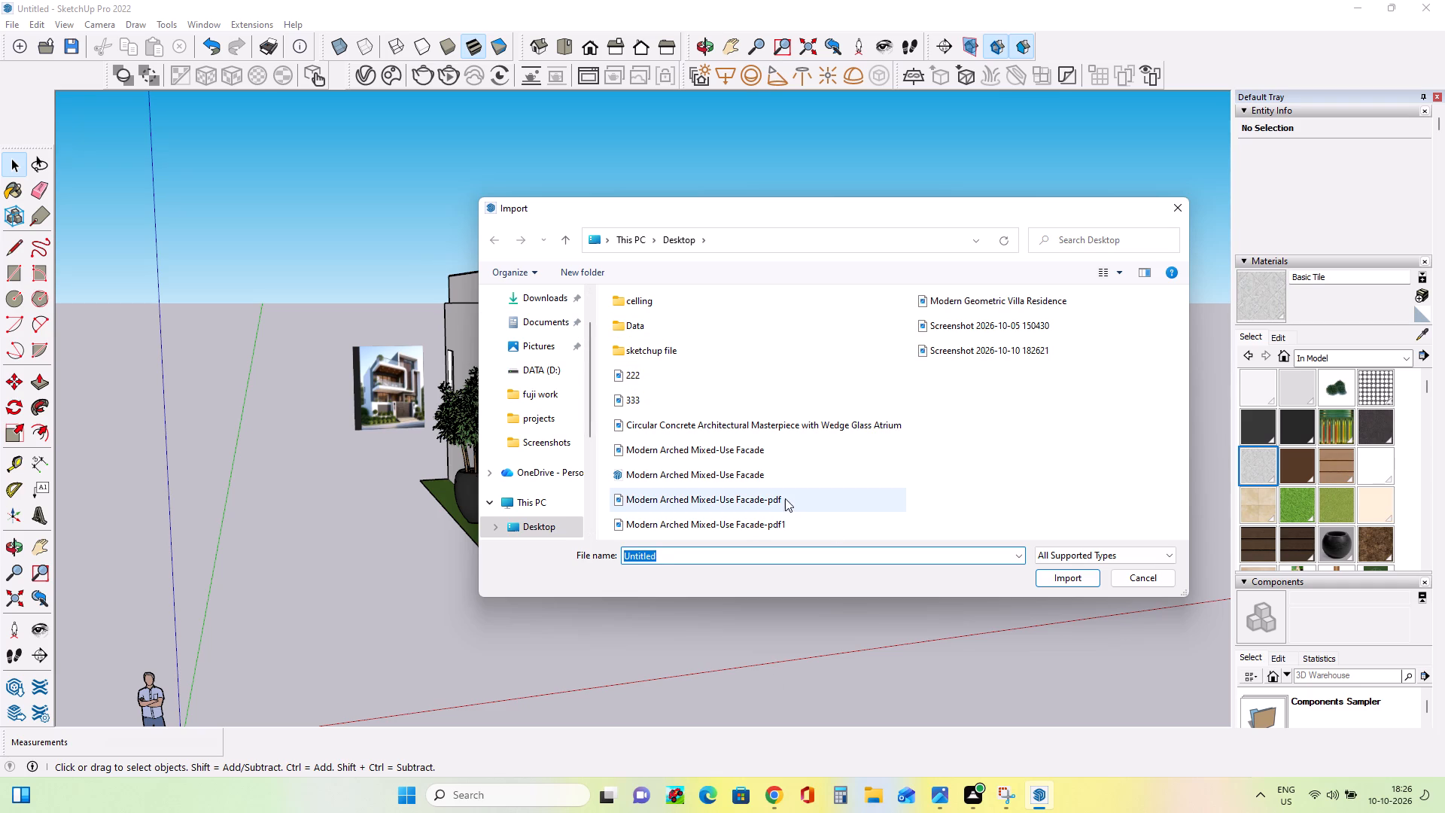
left_click(996, 349)
left_click(1094, 638)
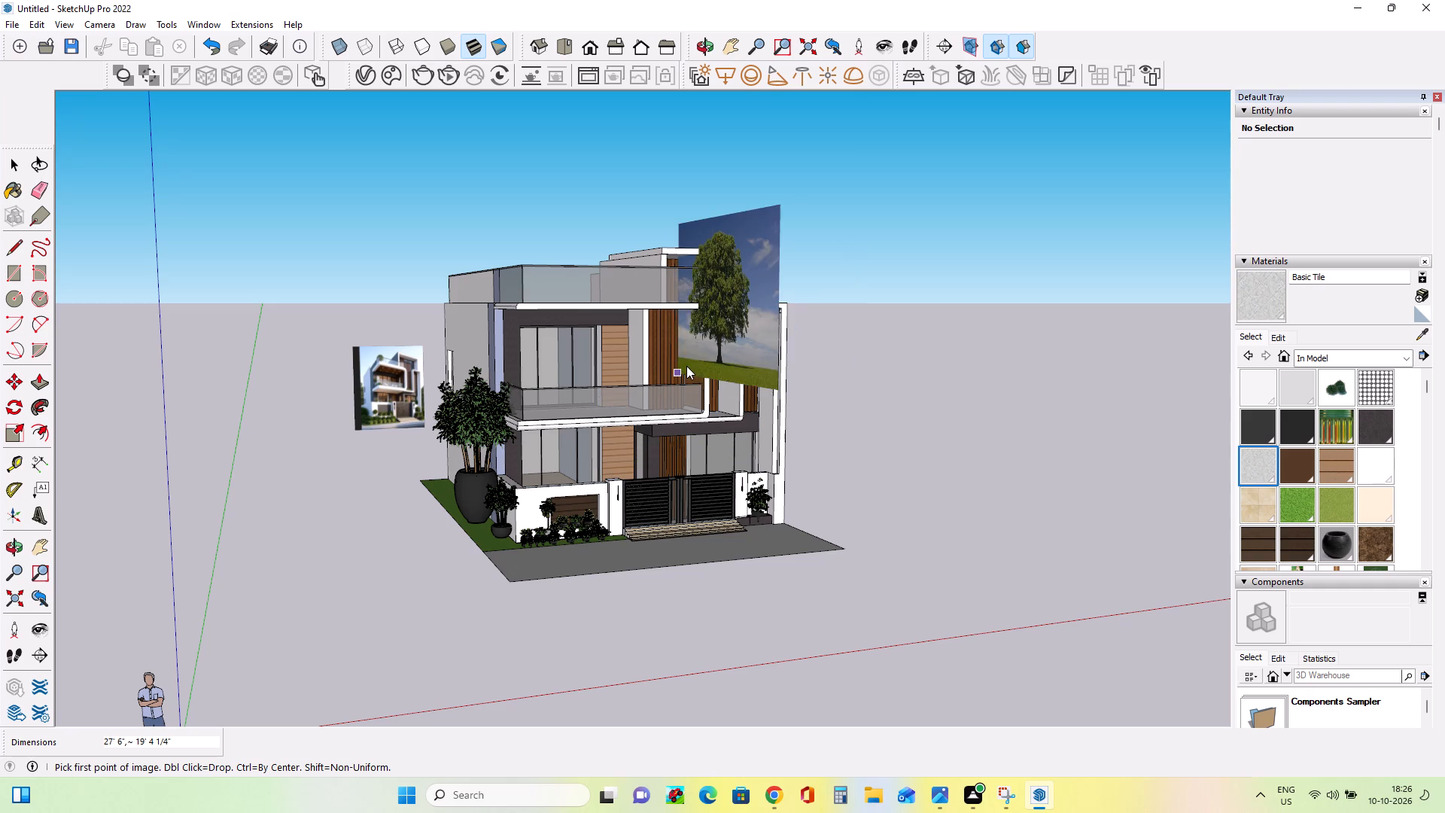
left_click(576, 385)
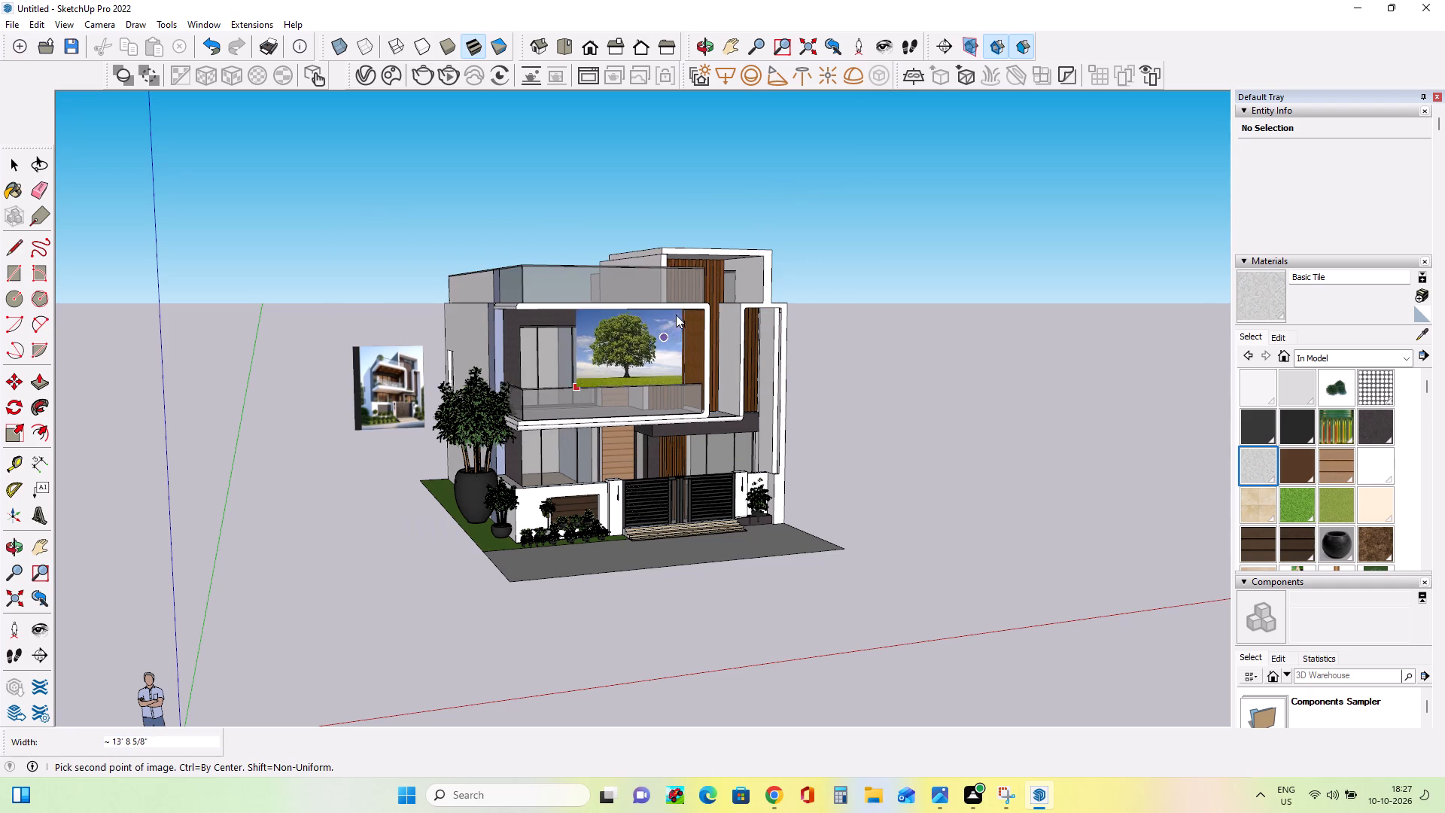
left_click(703, 236)
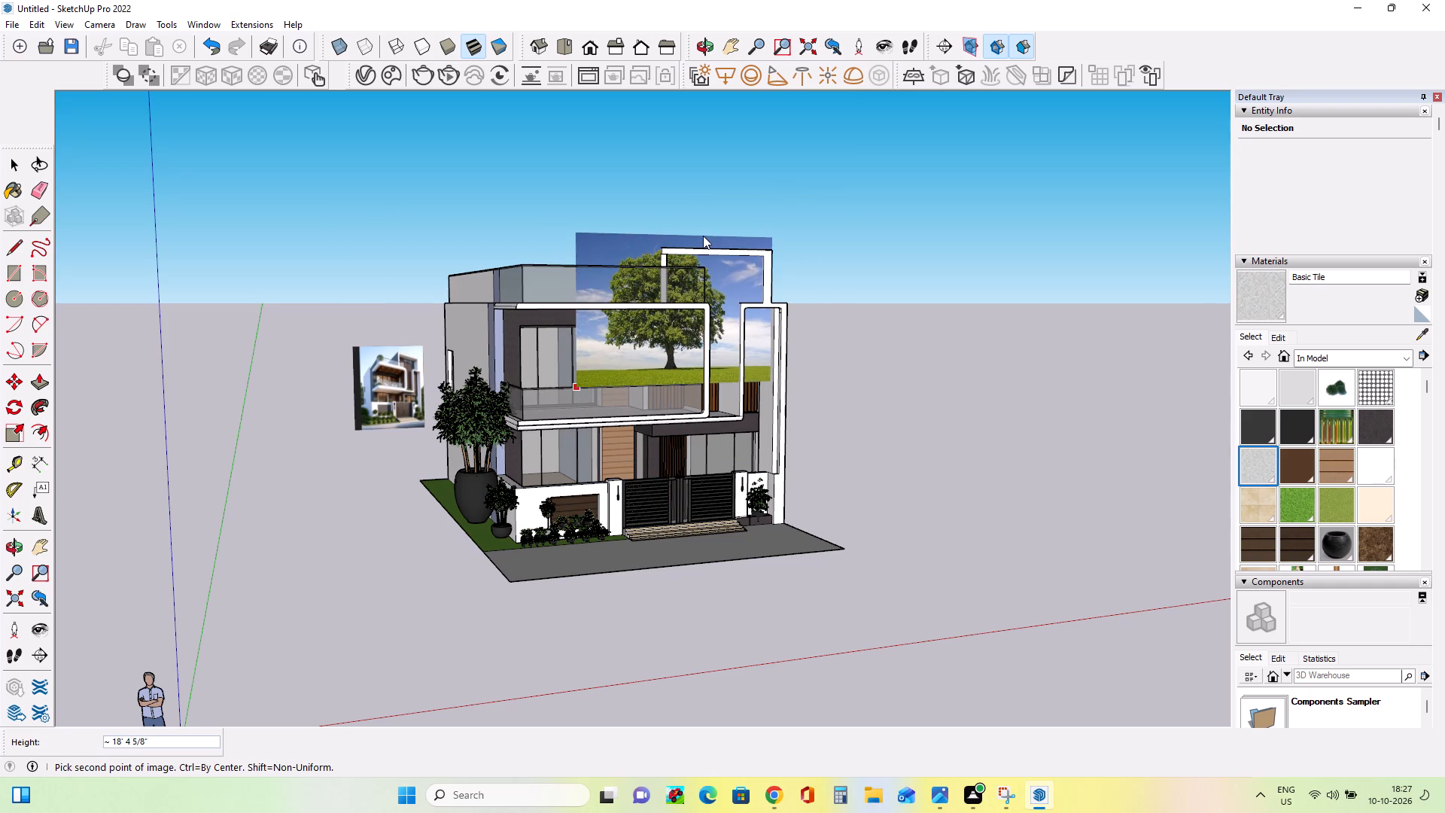
Move the imported tree picture off the front facade towards the rear of the house.
middle_click_drag(433, 690, 706, 757)
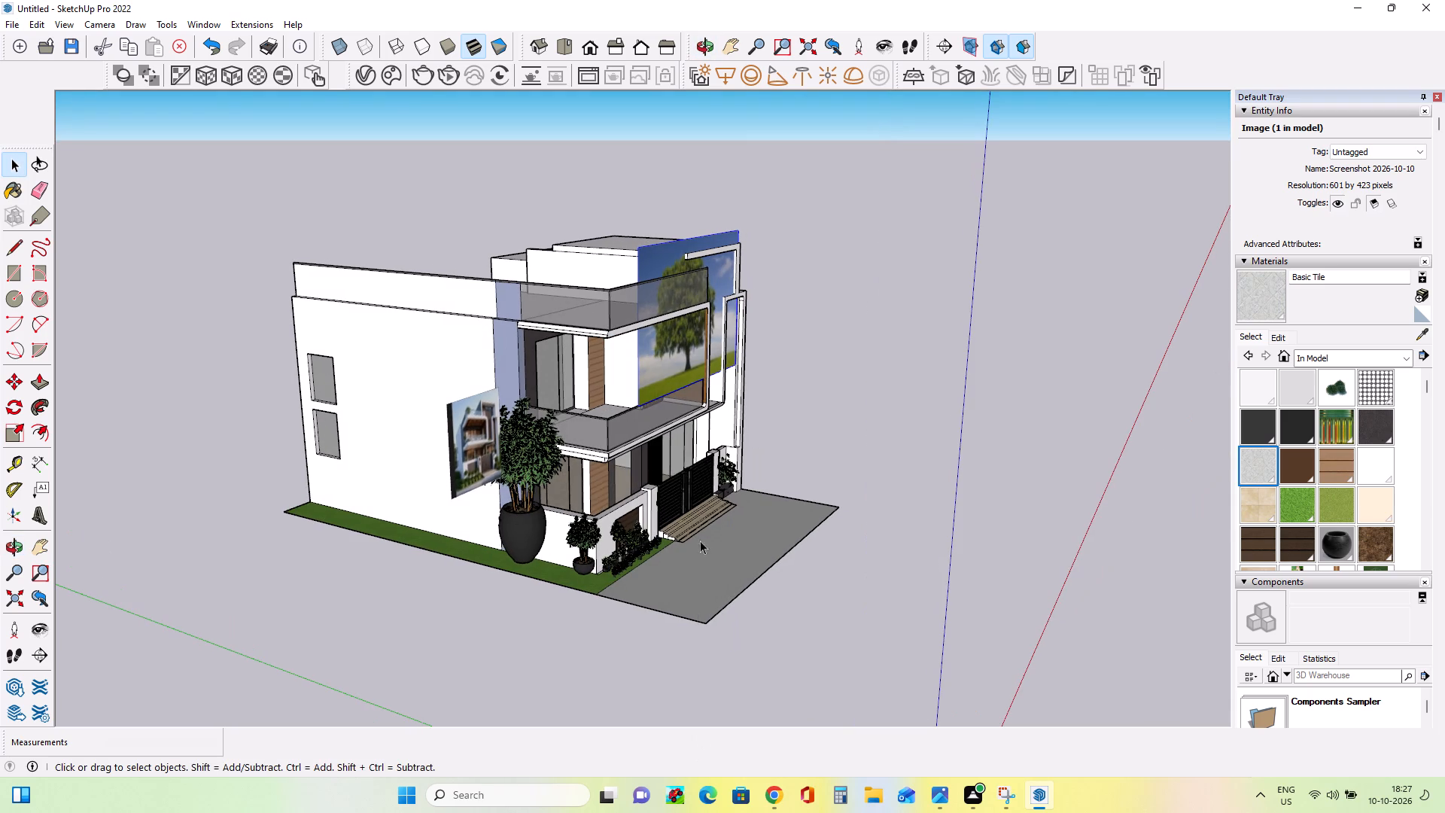
left_click(666, 359)
left_click(121, 198)
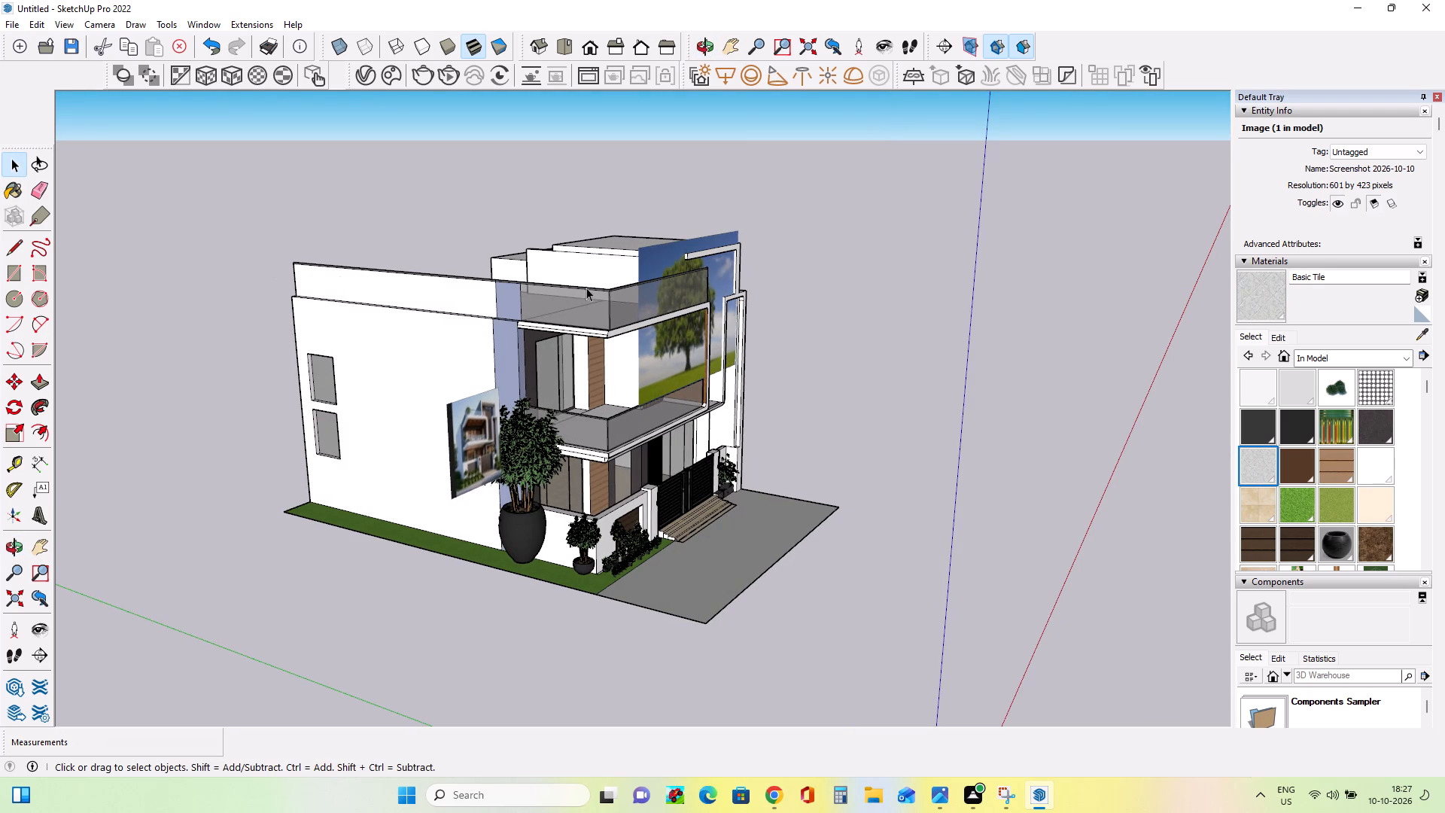
left_click(677, 367)
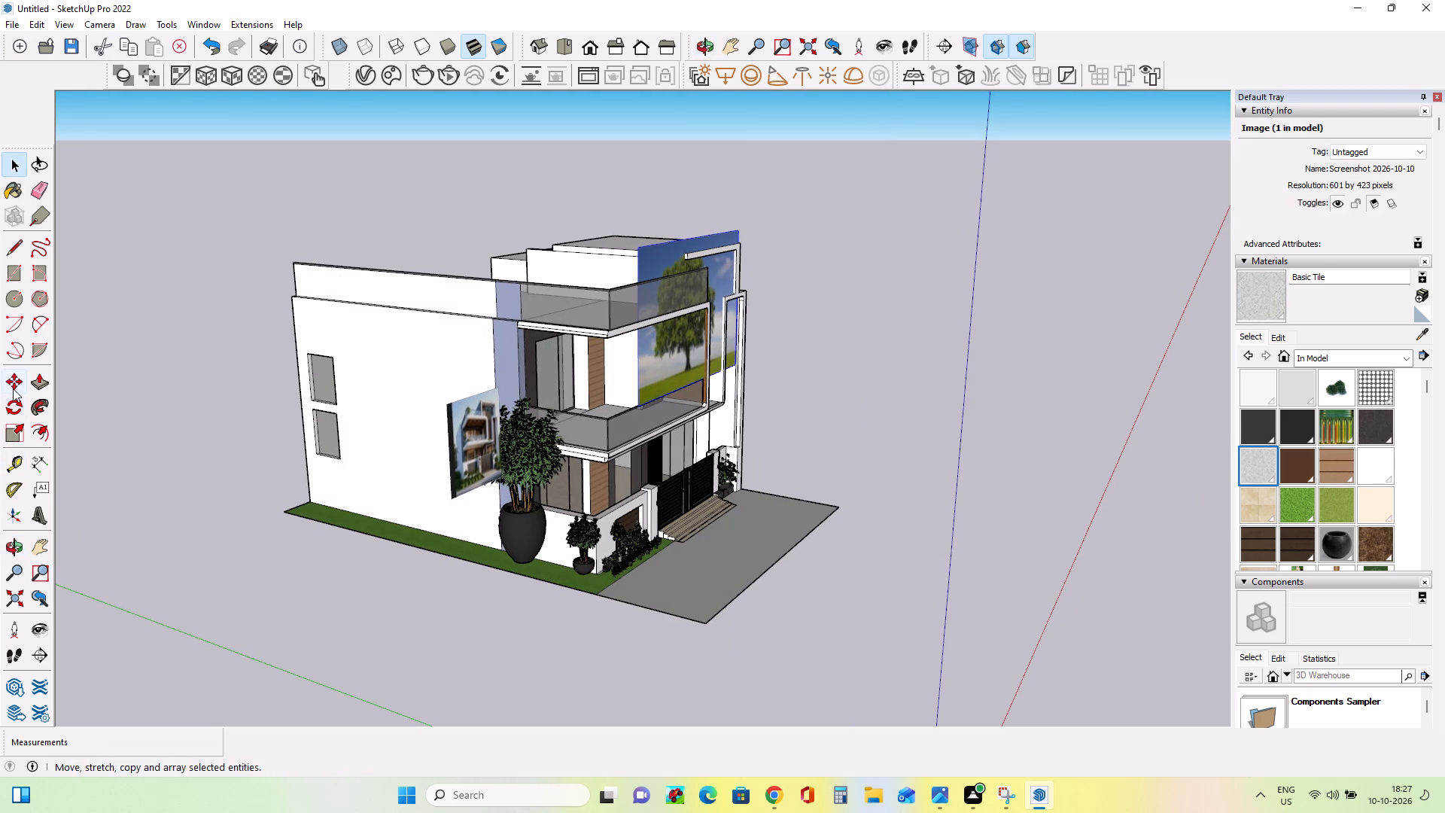
left_click(13, 388)
left_click(642, 412)
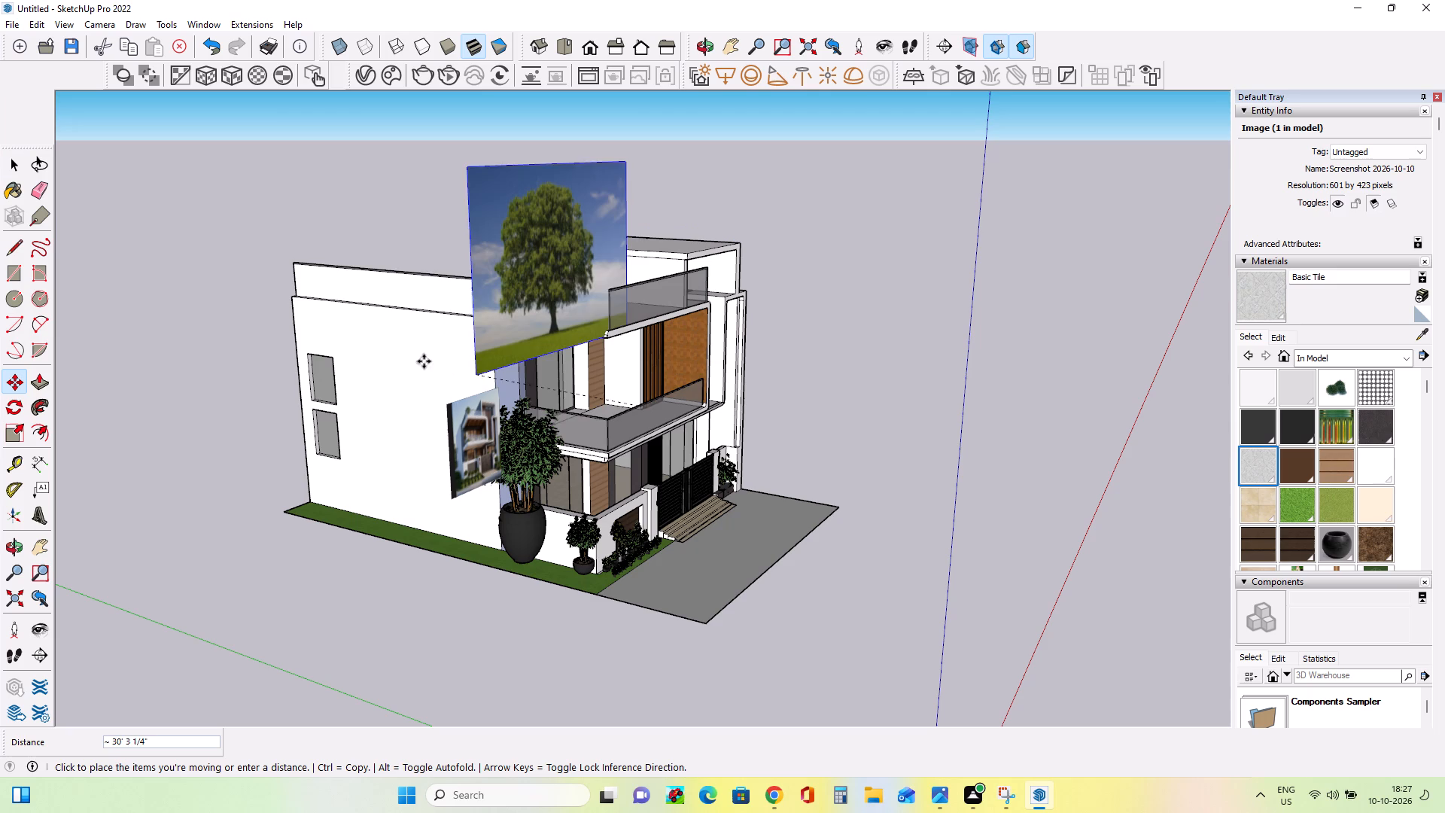
scroll(409, 312, "down", 7)
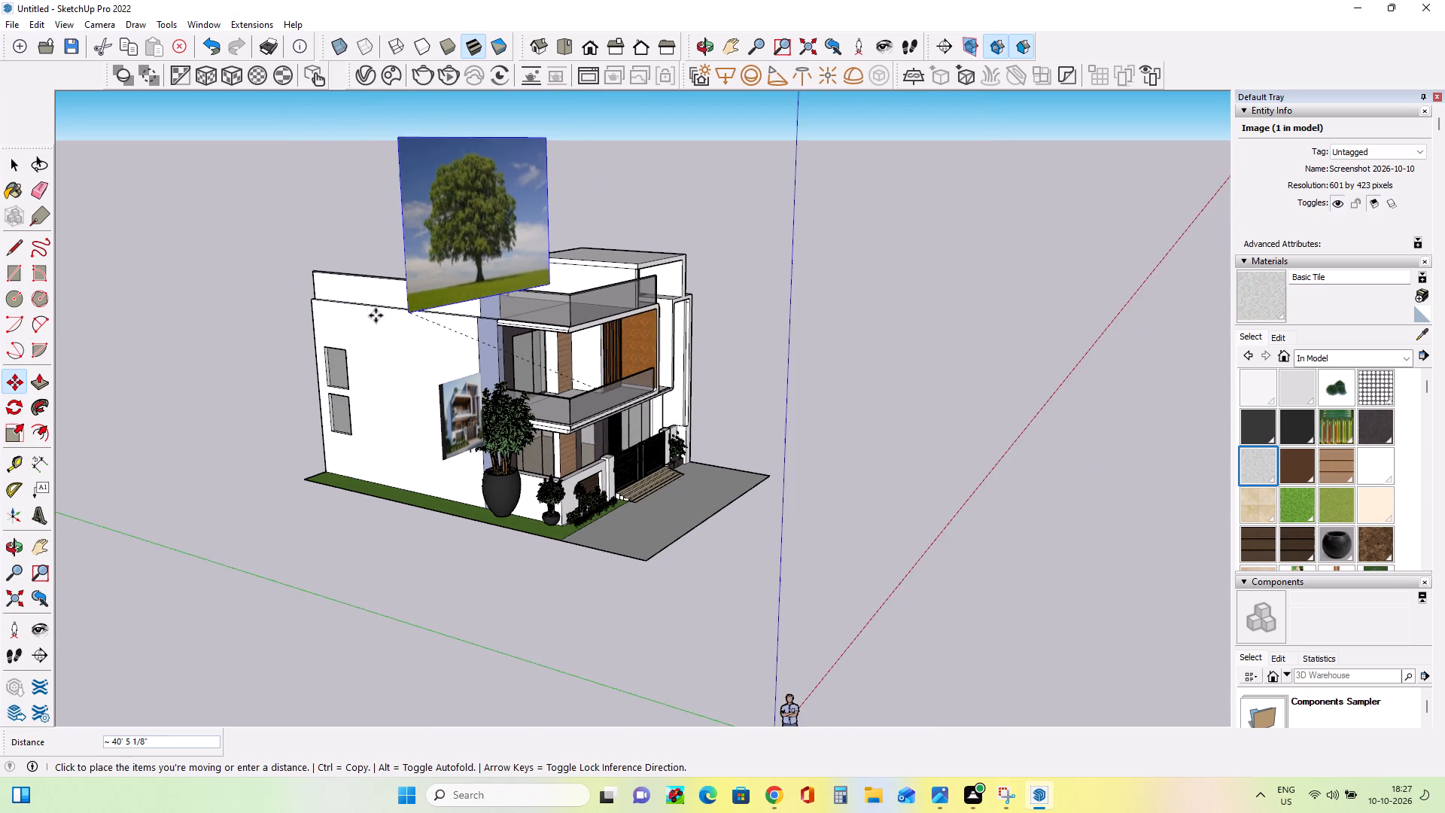
scroll(376, 315, "down", 5)
middle_click_drag(254, 374, 743, 374)
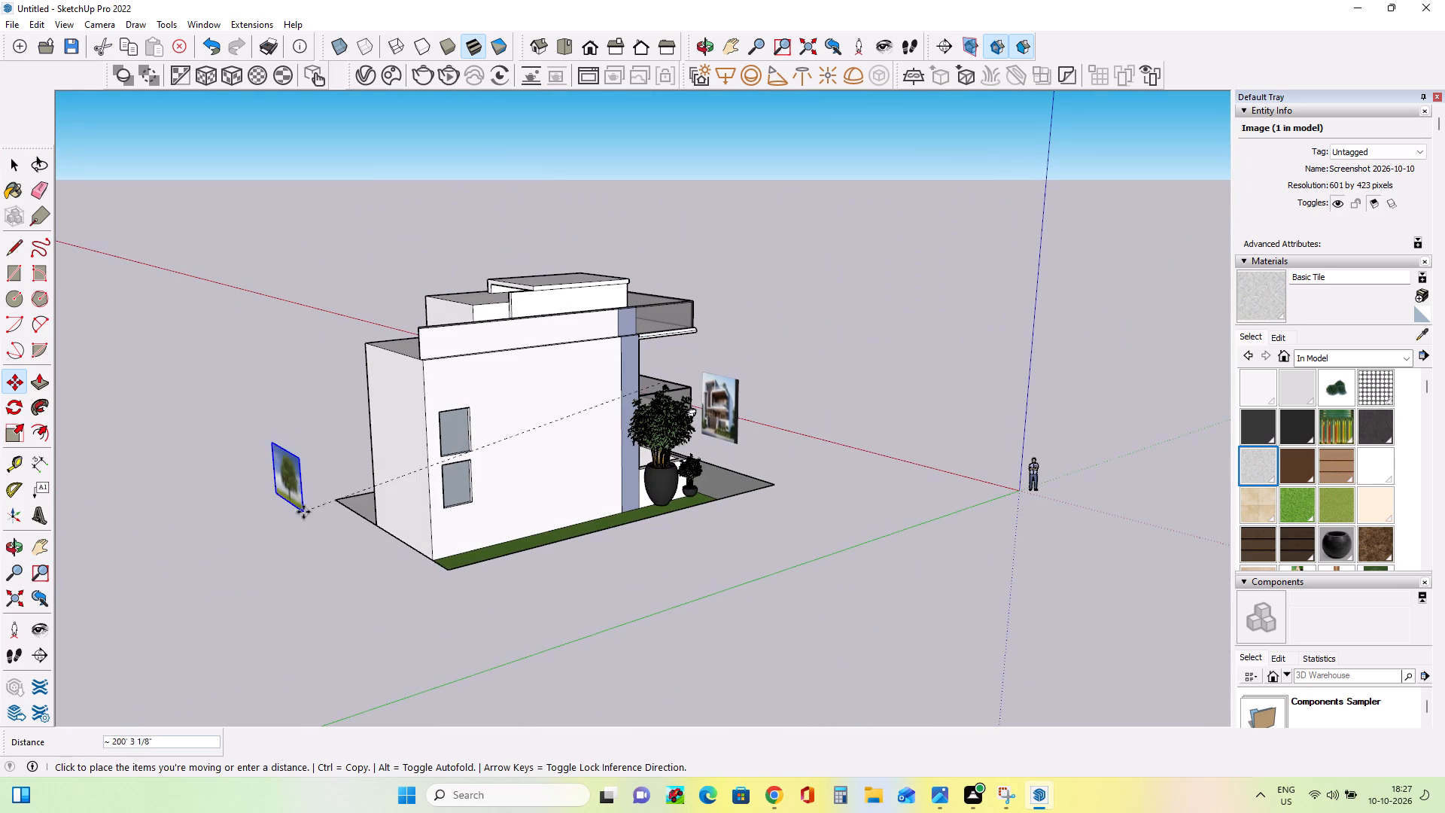
left_click(379, 510)
Try to position the tree picture behind the house with two further moves.
middle_click_drag(430, 507, 625, 413)
left_click(132, 578)
left_click(519, 415)
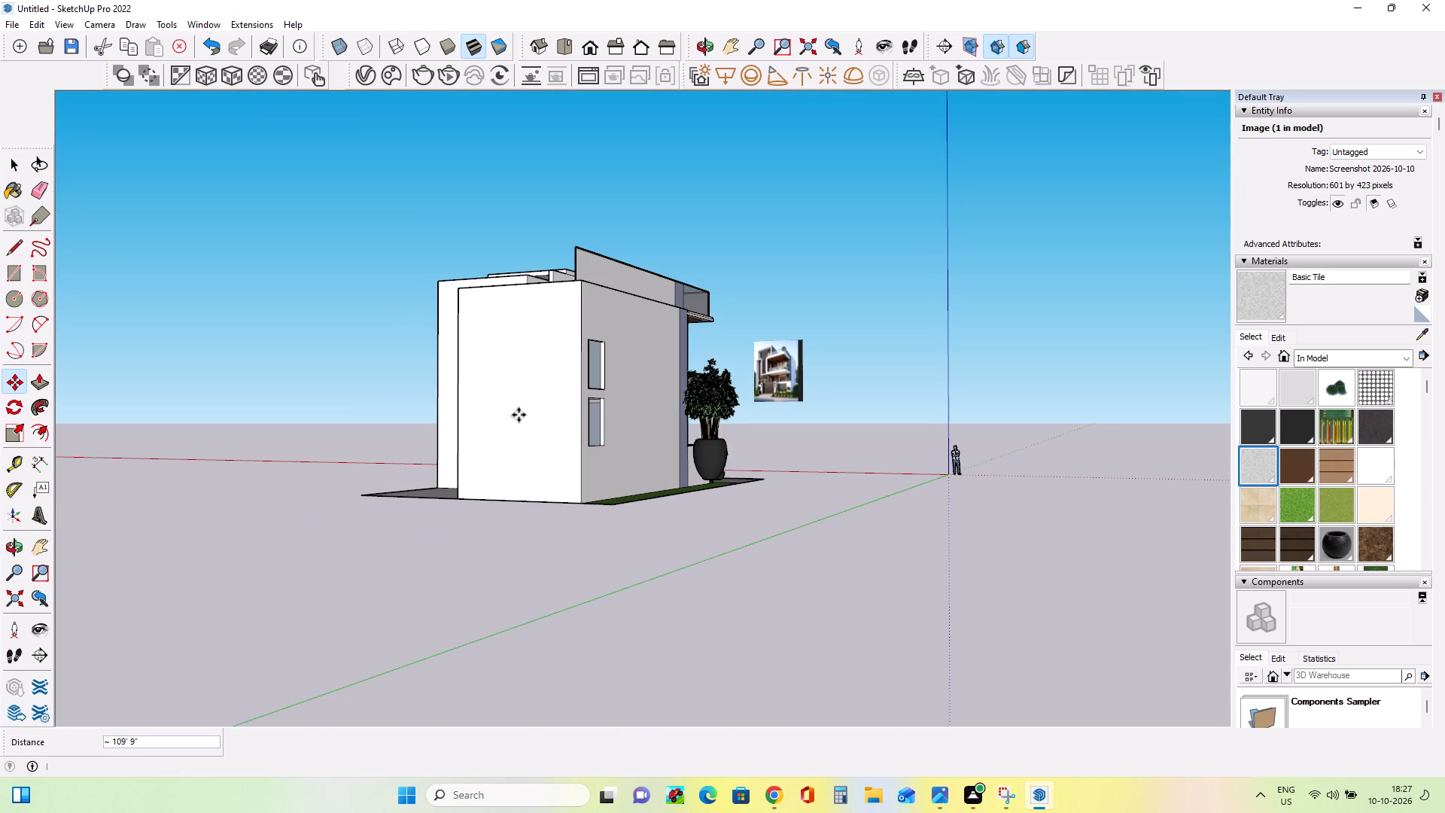
middle_click_drag(519, 446, 607, 699)
left_click(416, 380)
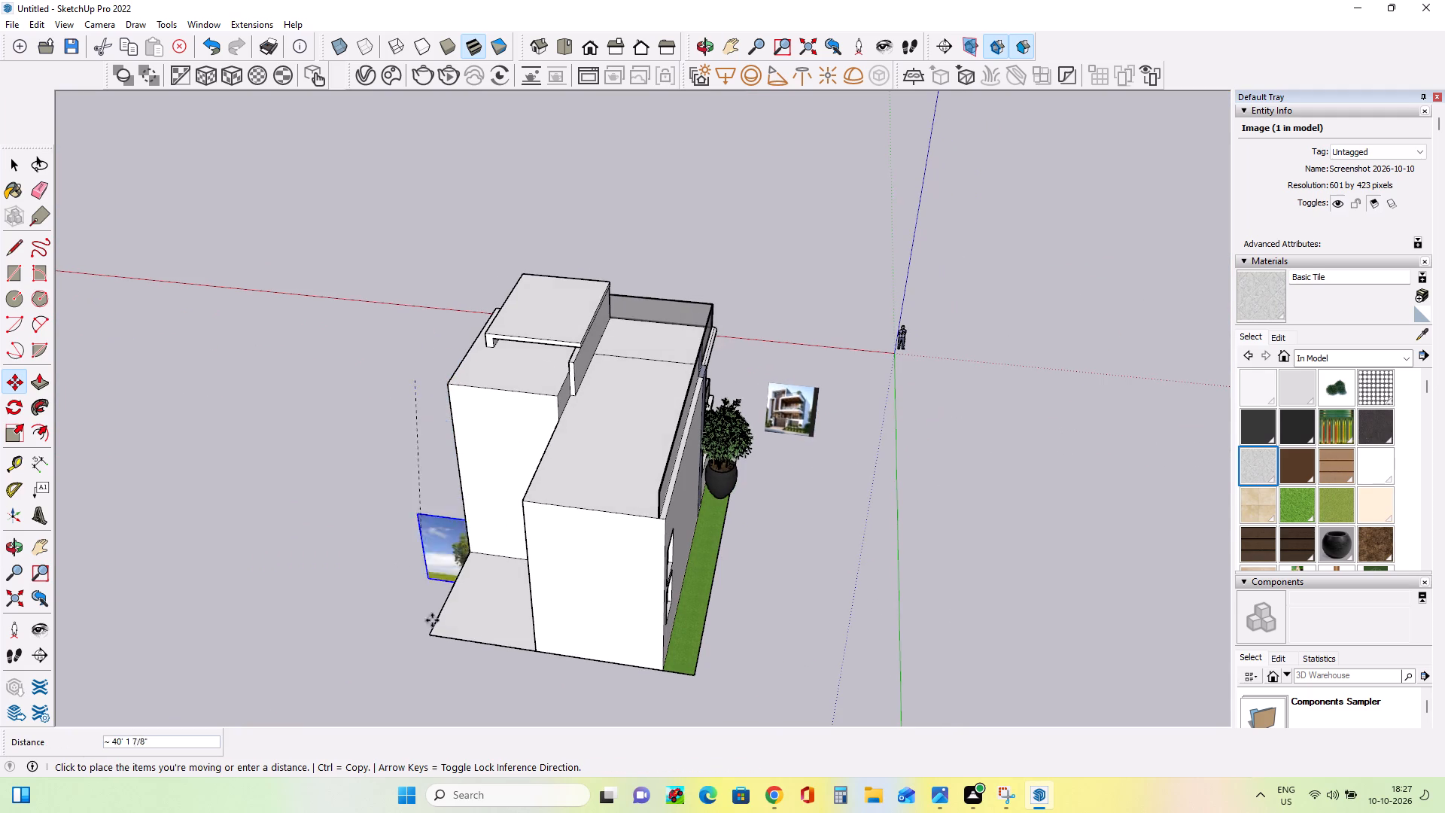
left_click(514, 490)
Raise the tree picture from in front of the house to roof level, and shift it about 25' back over the roof.
middle_click_drag(720, 584, 543, 544)
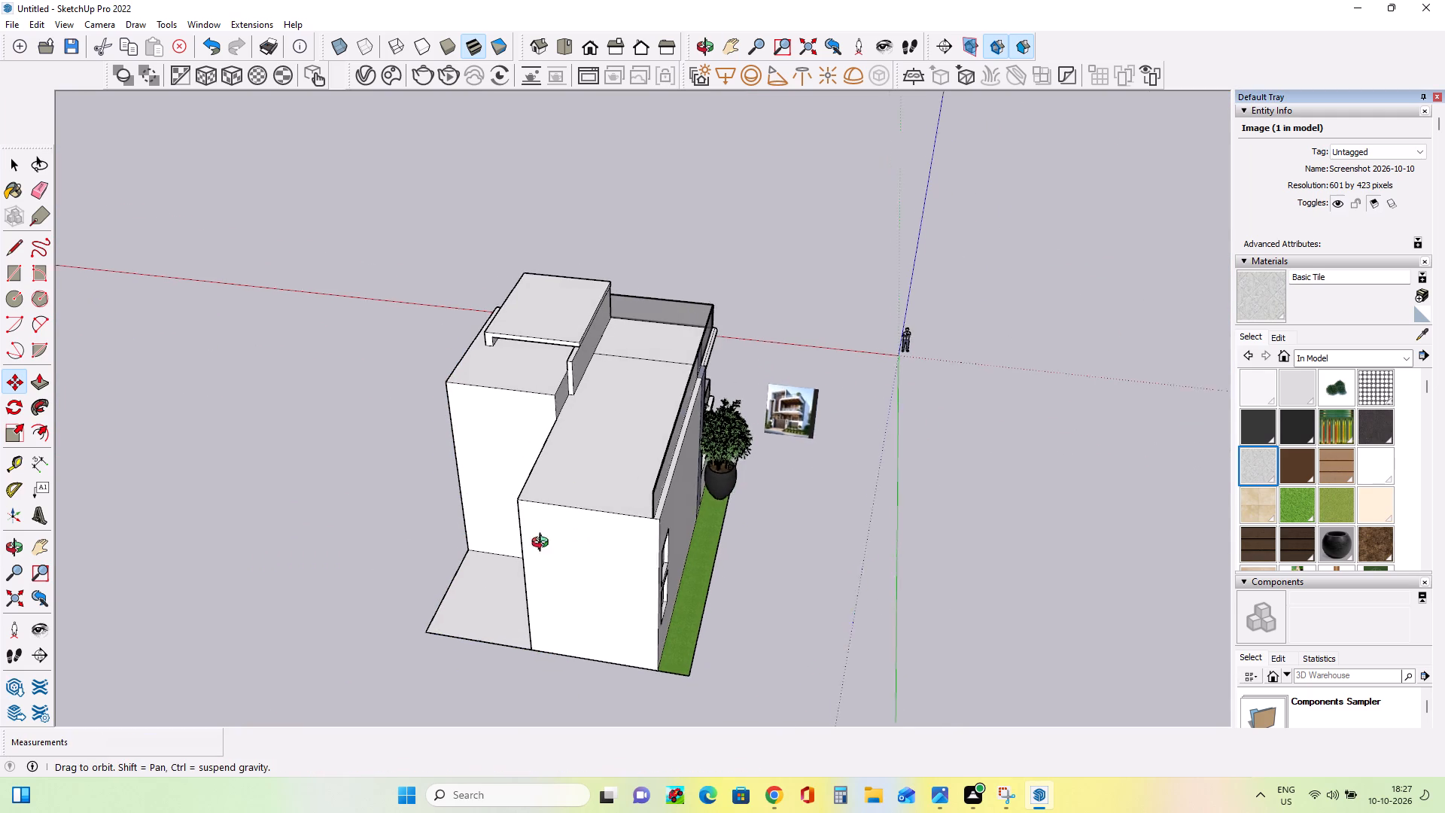
middle_click_drag(543, 544, 0, 440)
middle_click_drag(802, 553, 270, 569)
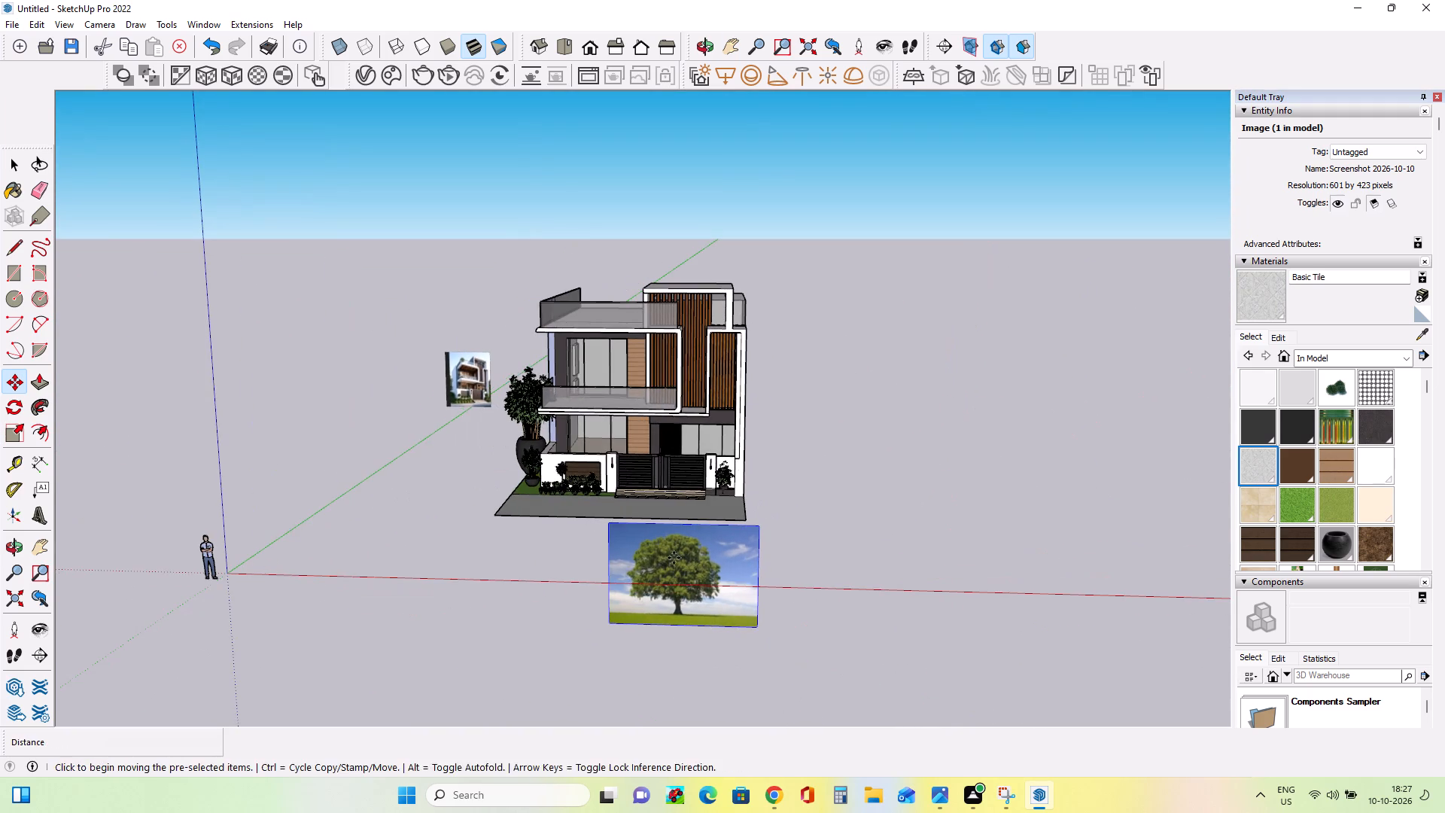
middle_click_drag(674, 558, 692, 593)
left_click(692, 589)
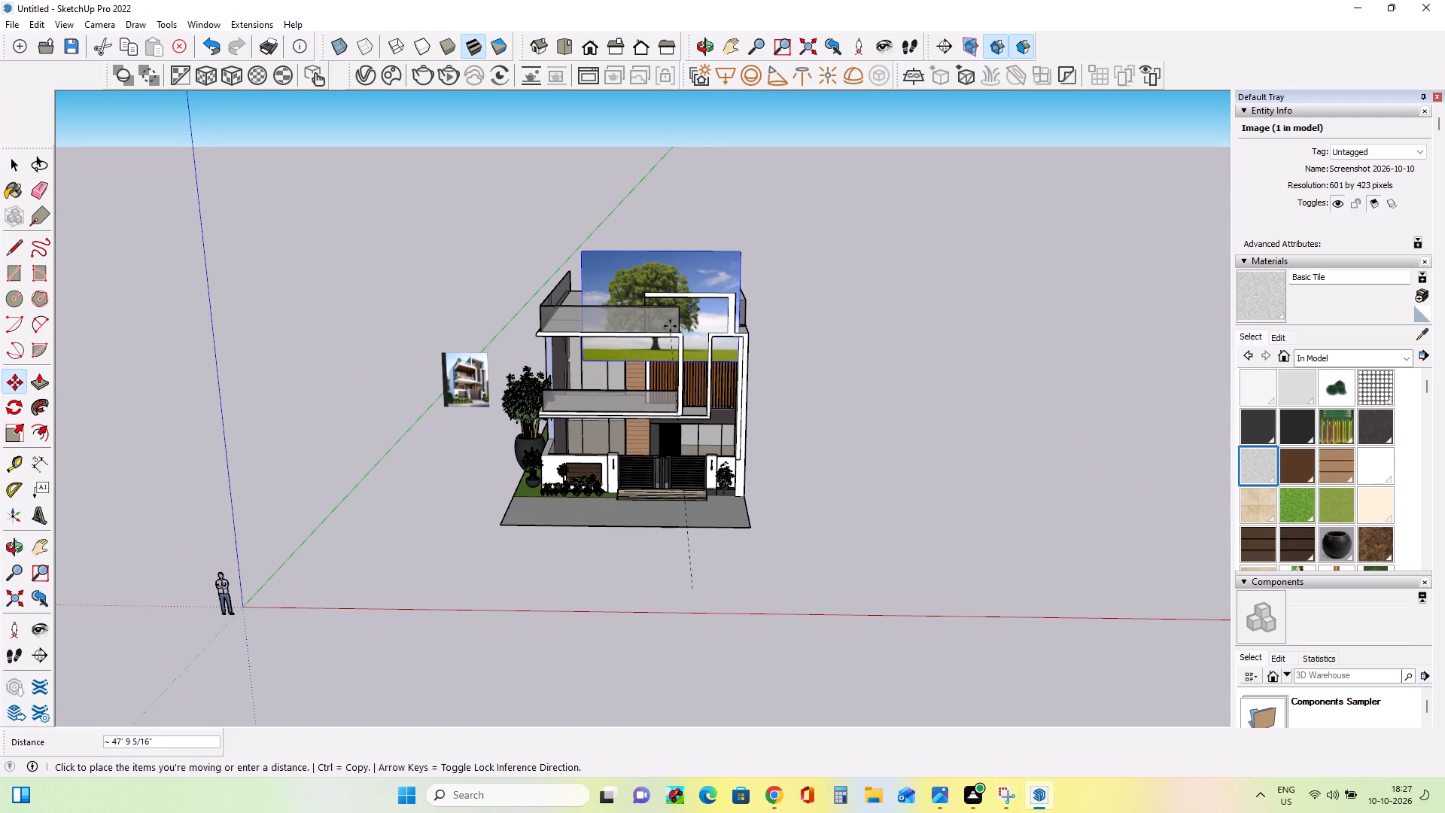
left_click(670, 329)
middle_click_drag(853, 411, 452, 539)
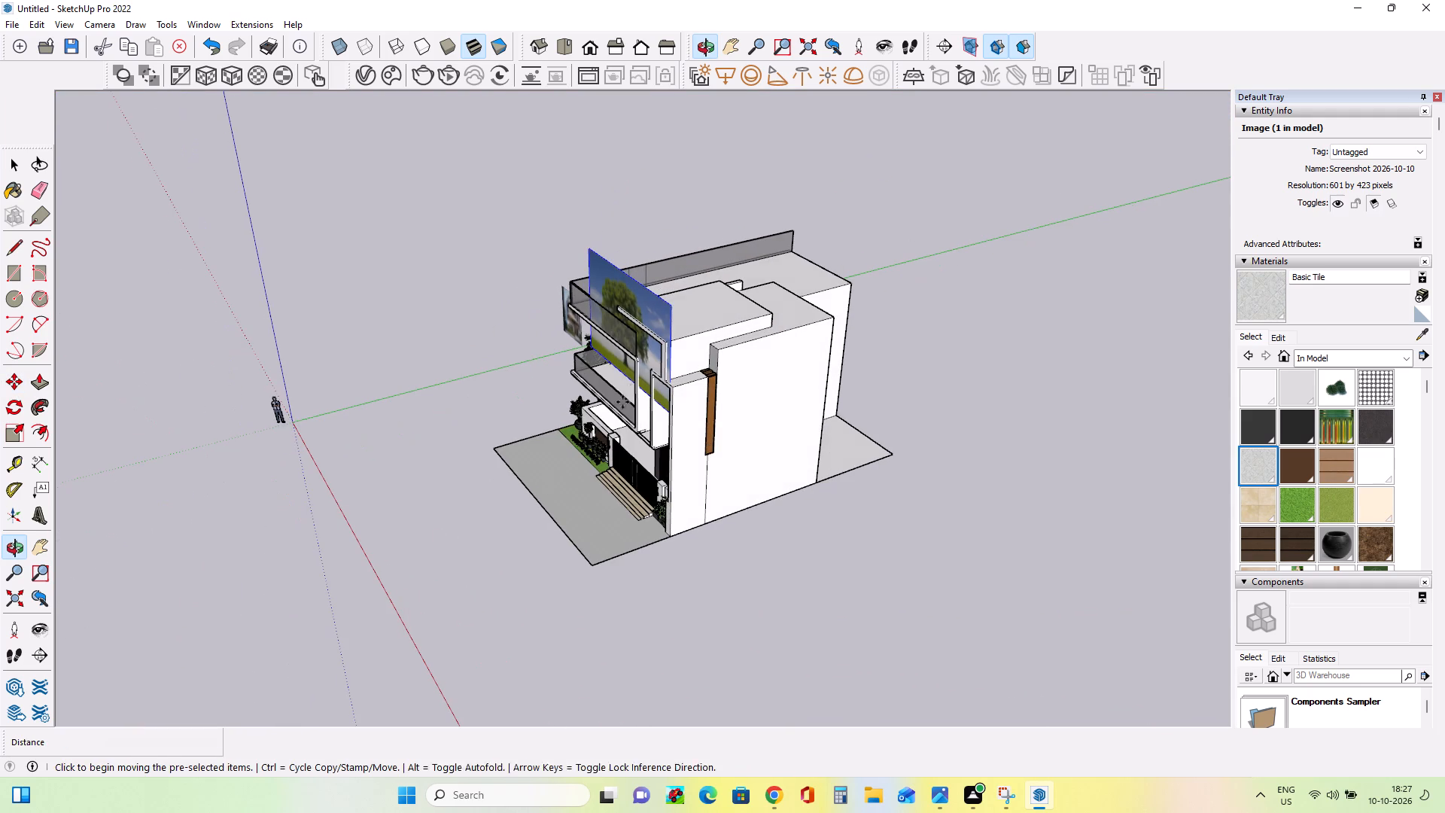
left_click(674, 325)
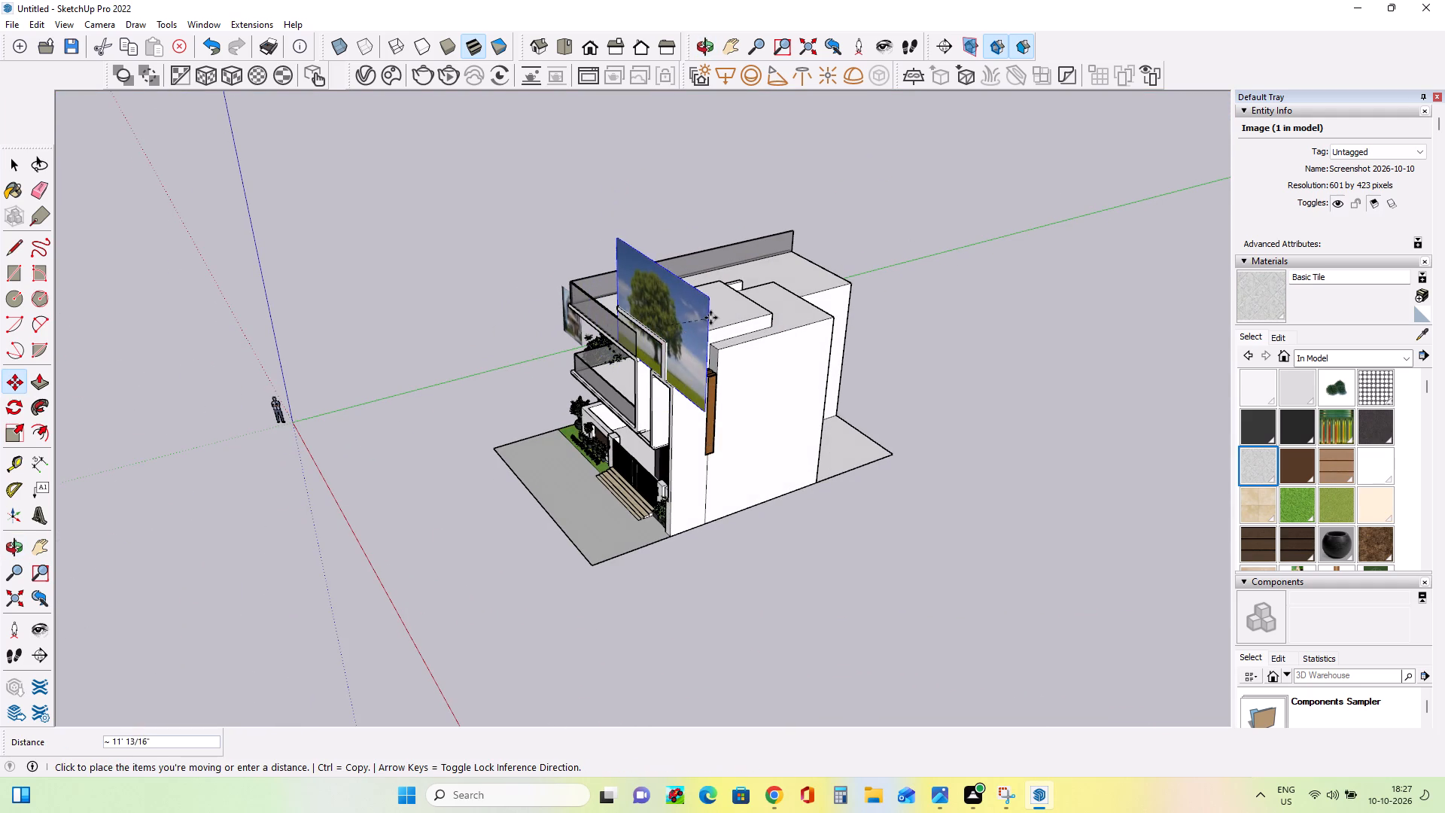
left_click(744, 245)
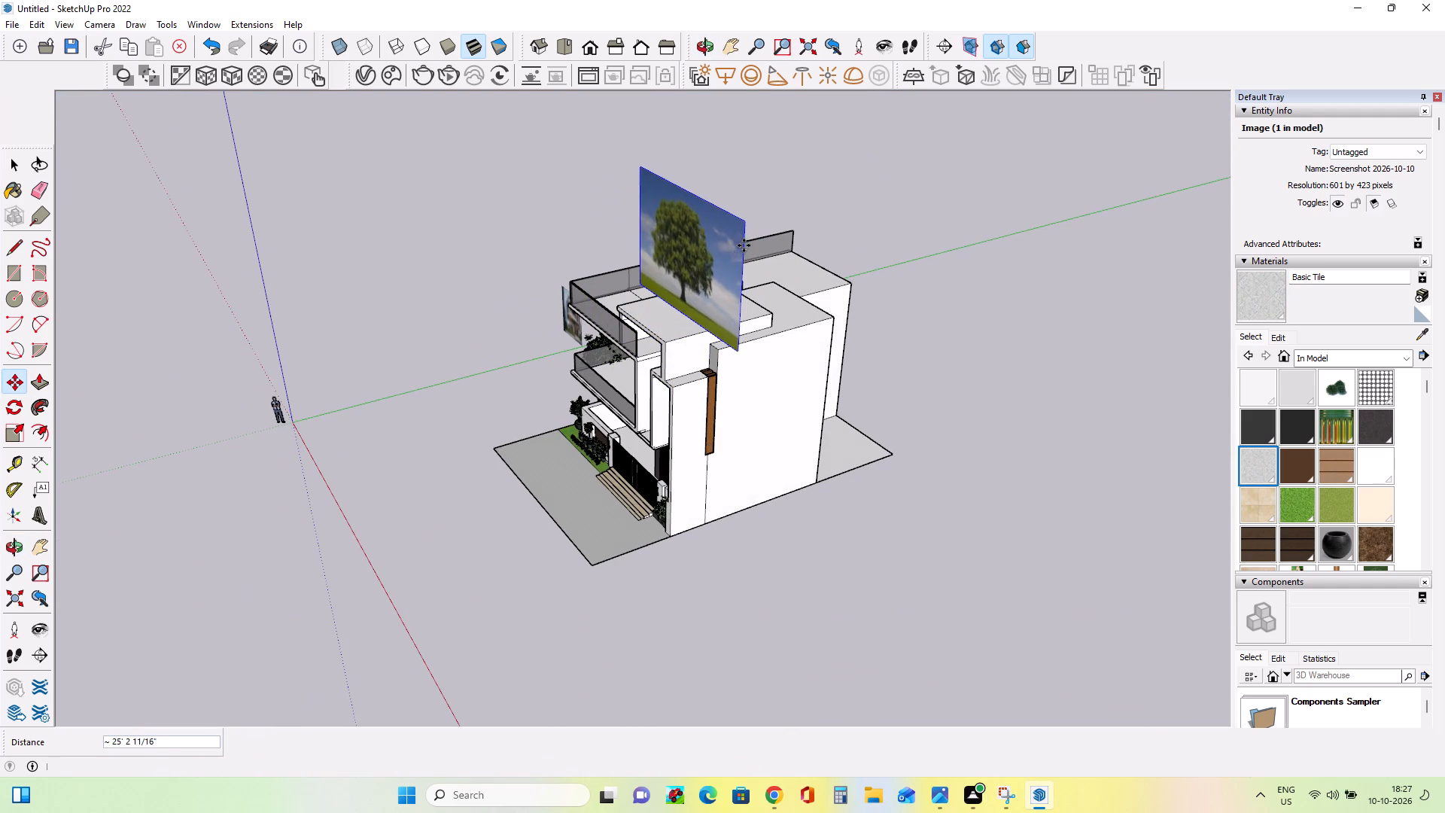
Move the tree picture about 109' from the roof towards the grass-strip side of the house.
middle_click_drag(769, 332, 230, 361)
left_click(499, 305)
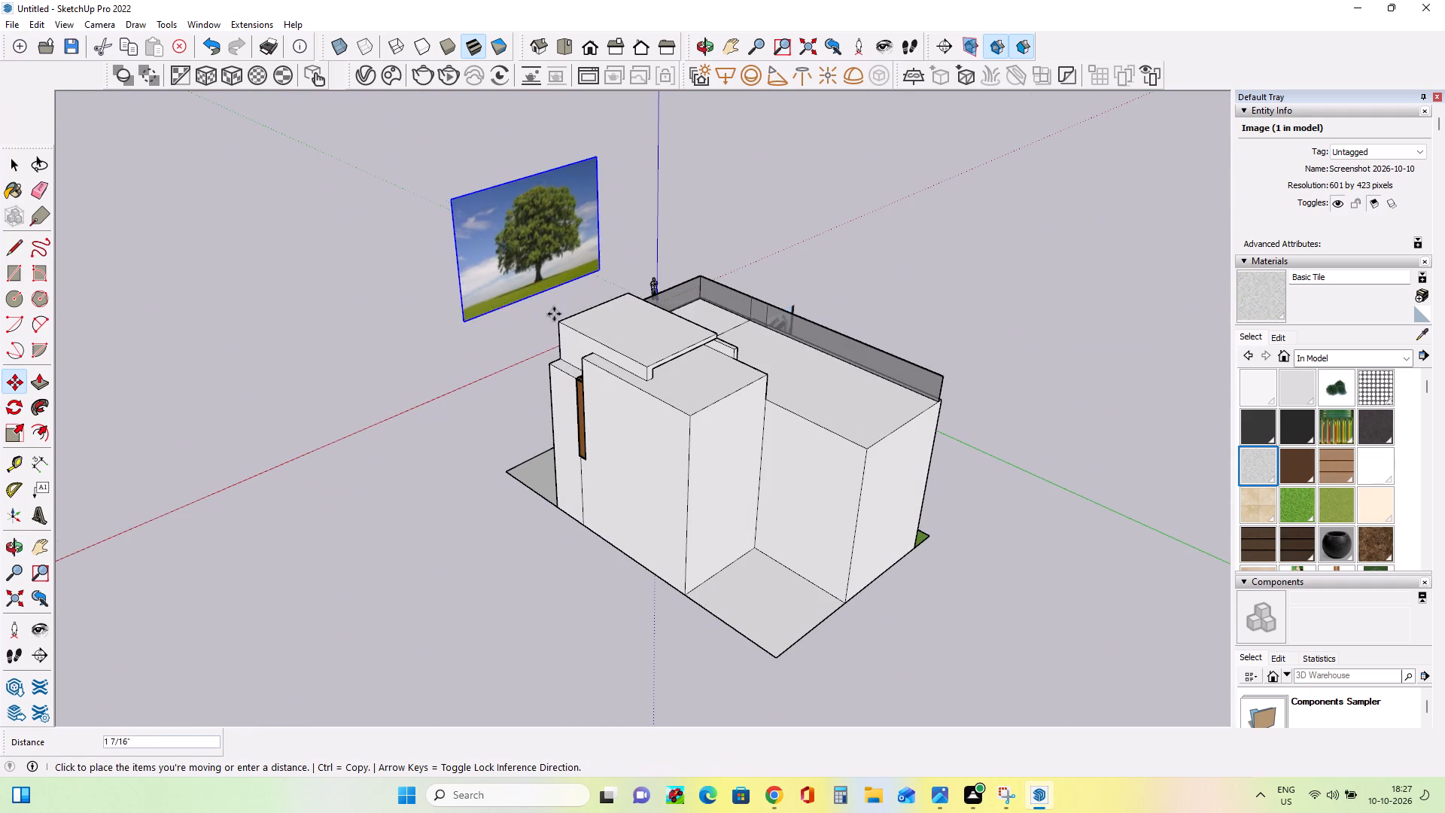
left_click(835, 409)
Move the tree picture by its lower corner across towards the back of the house.
middle_click_drag(937, 623, 628, 413)
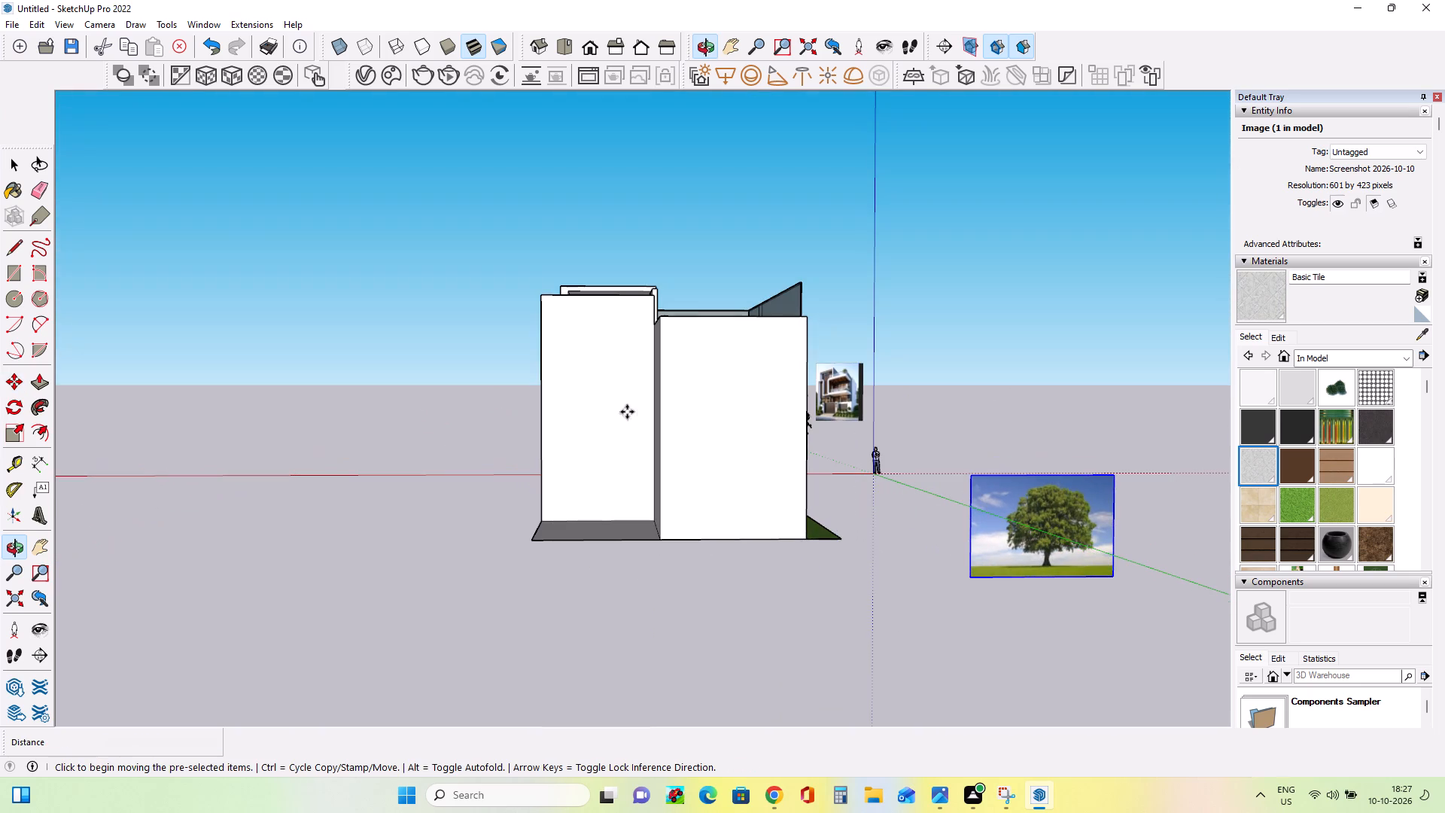
left_click(964, 575)
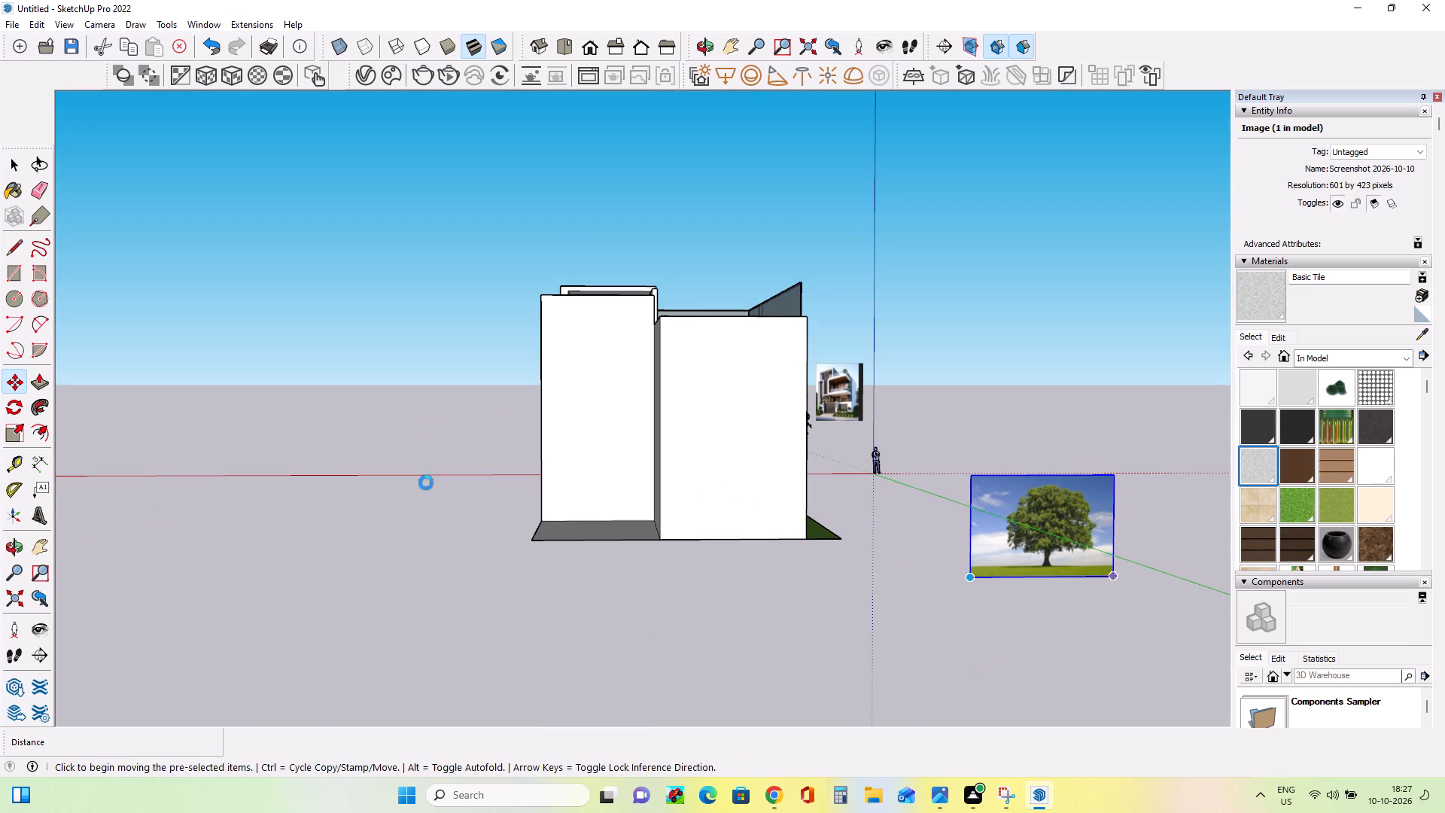
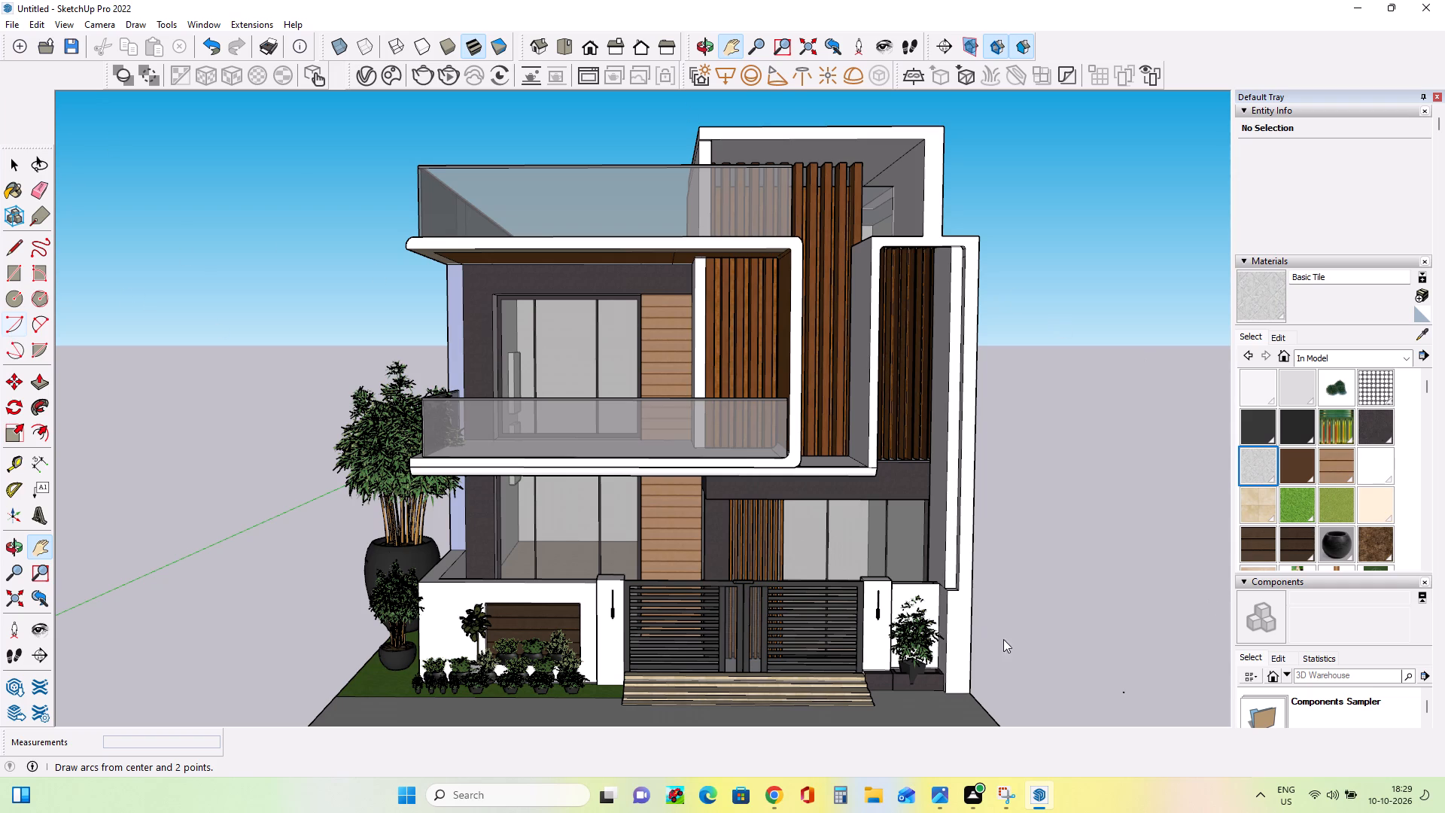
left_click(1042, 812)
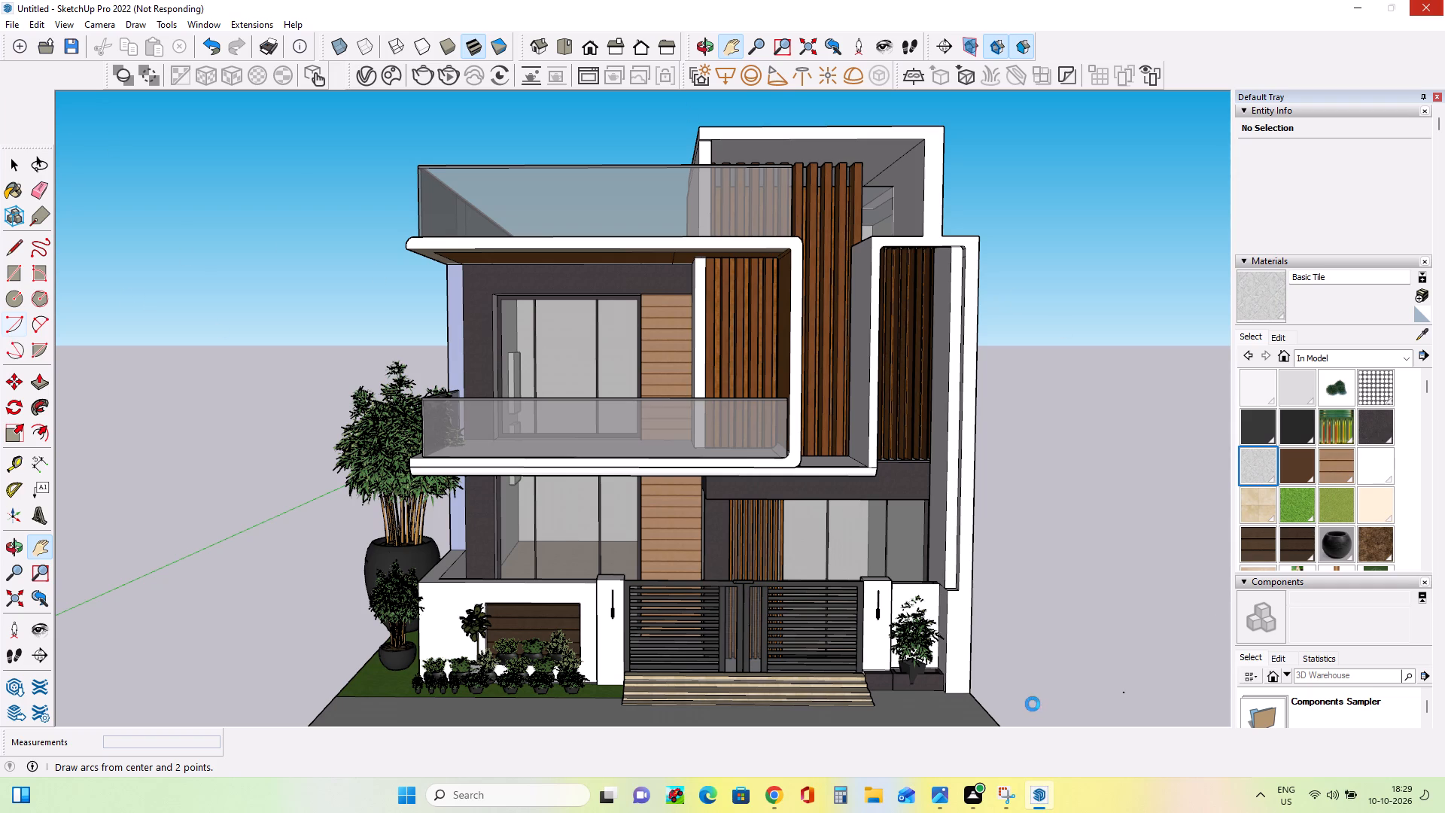
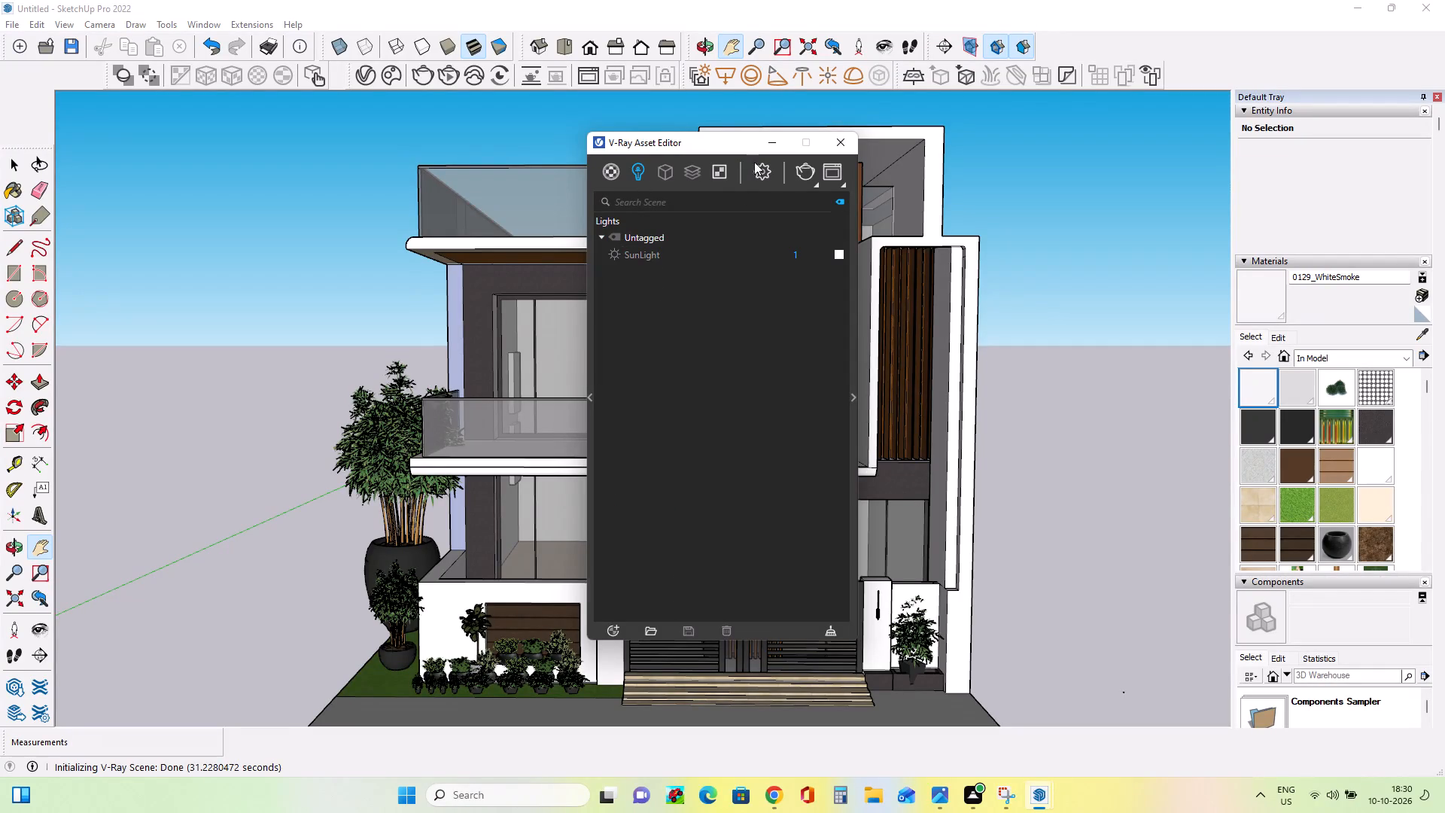
Enable custom orientation for the SunLight, with a horizontal angle of about 234 and a vertical angle of about 33.2.
left_click(772, 255)
left_click(850, 401)
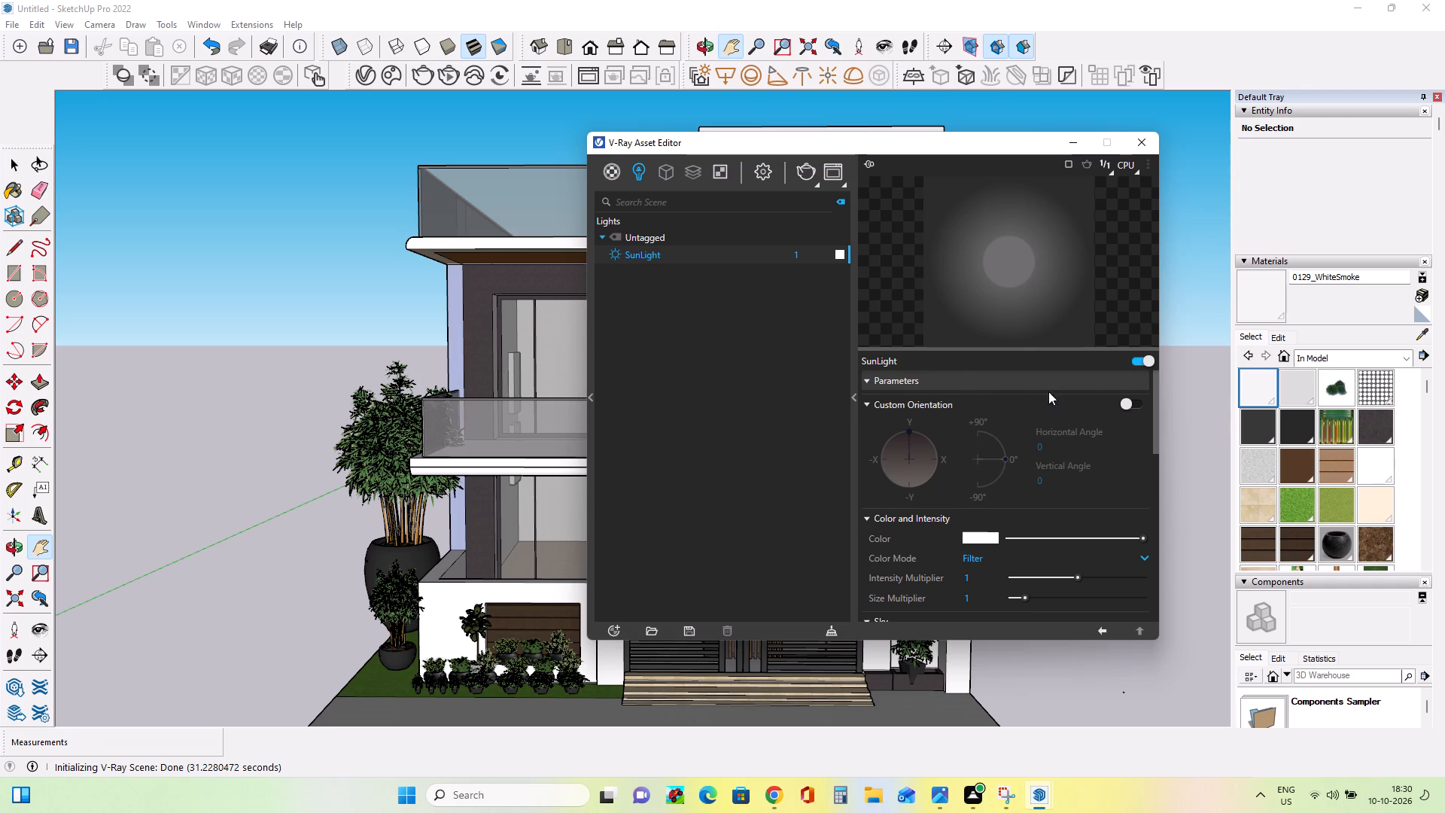
left_click(1138, 403)
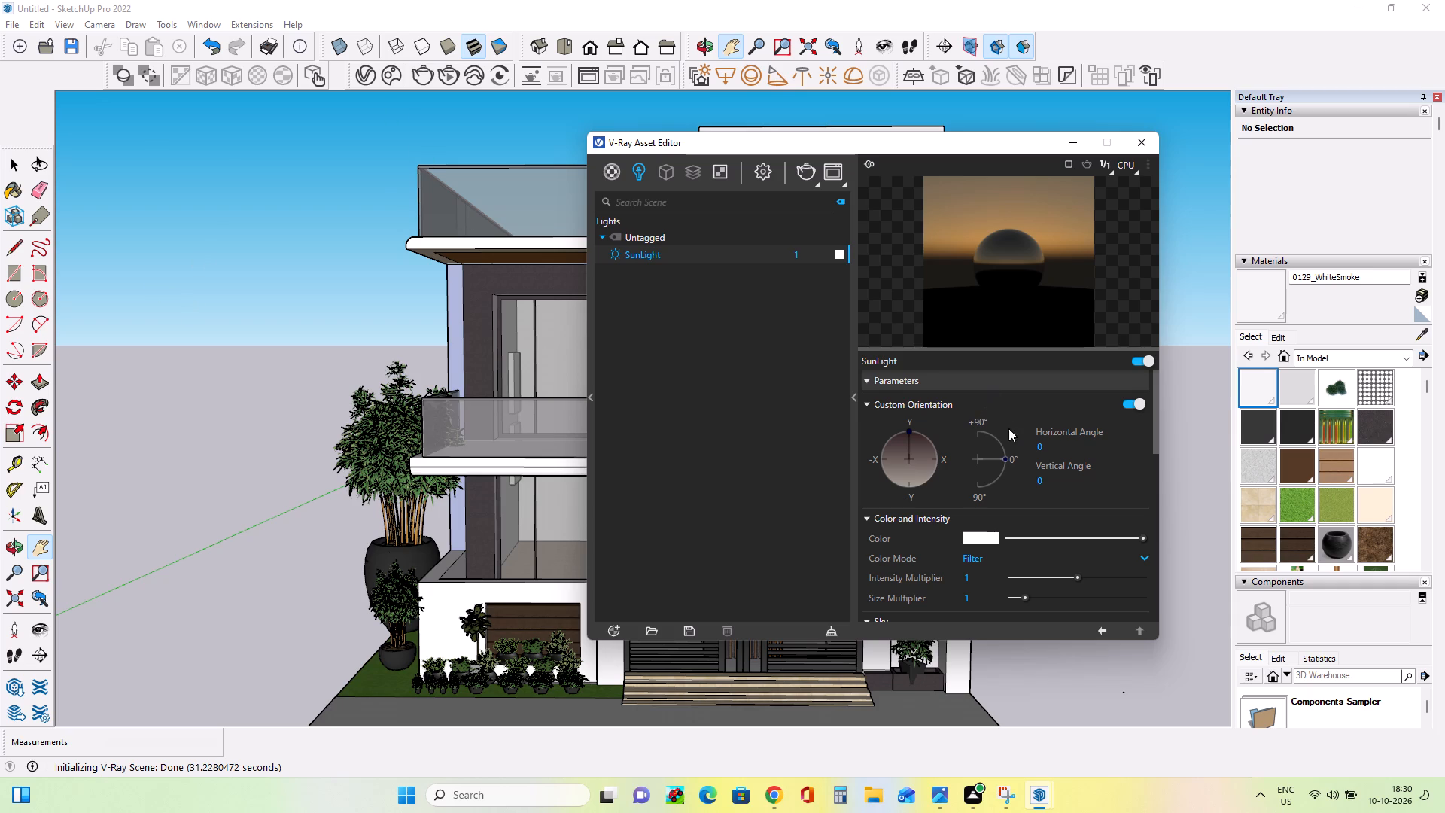
left_click_drag(1008, 457, 993, 440)
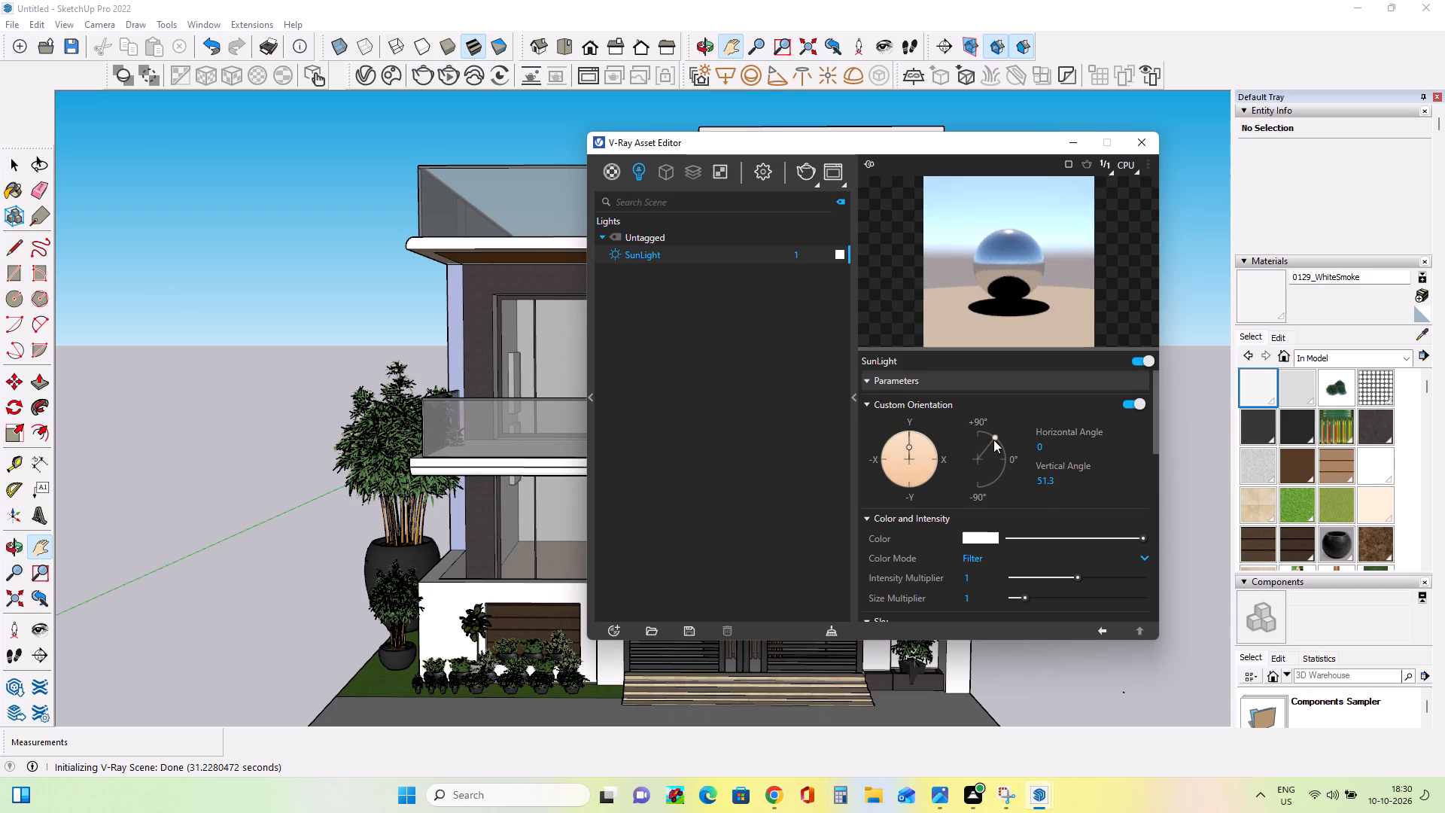
left_click_drag(993, 440, 997, 446)
left_click_drag(907, 441, 915, 449)
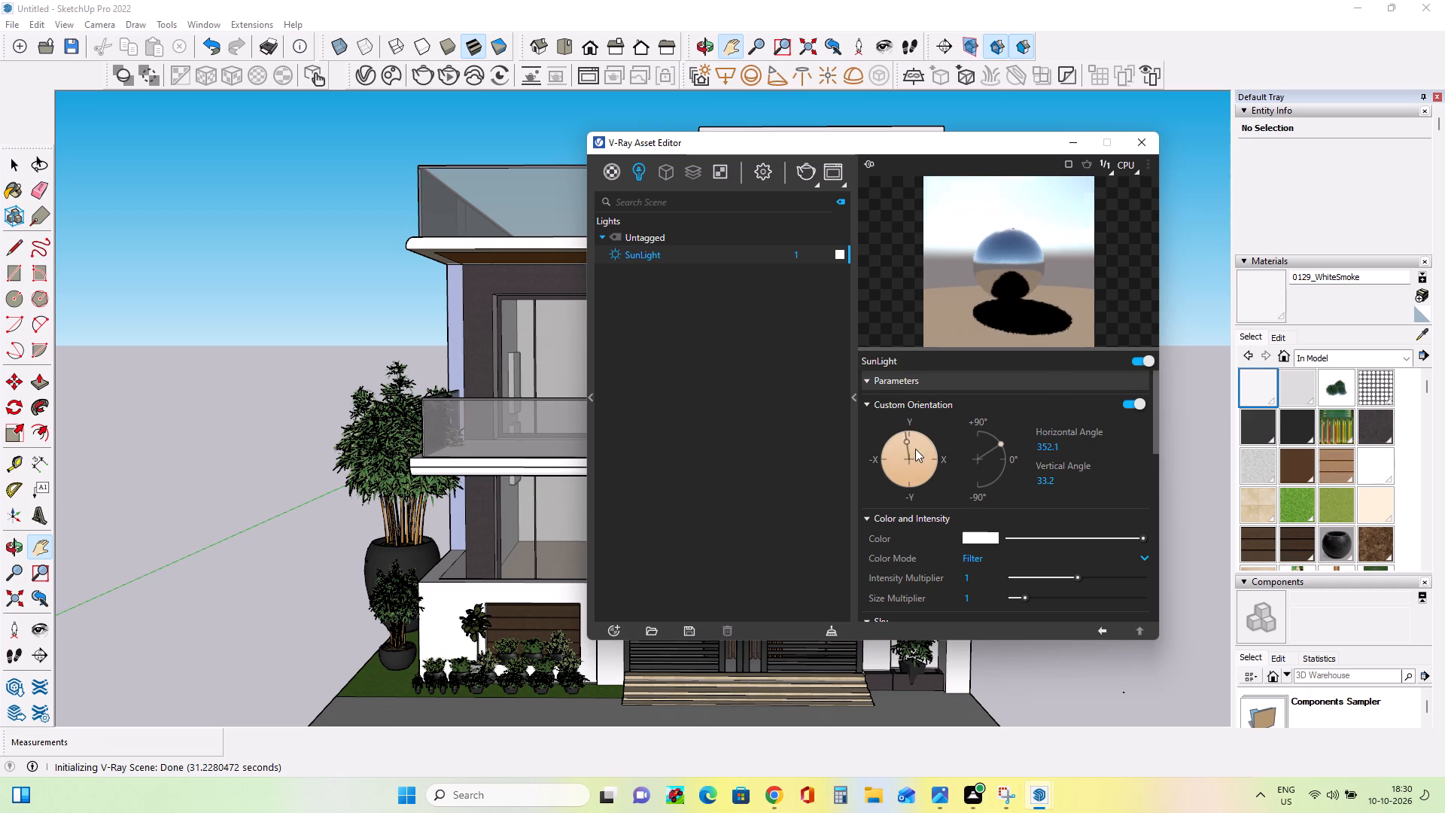
left_click_drag(915, 449, 889, 480)
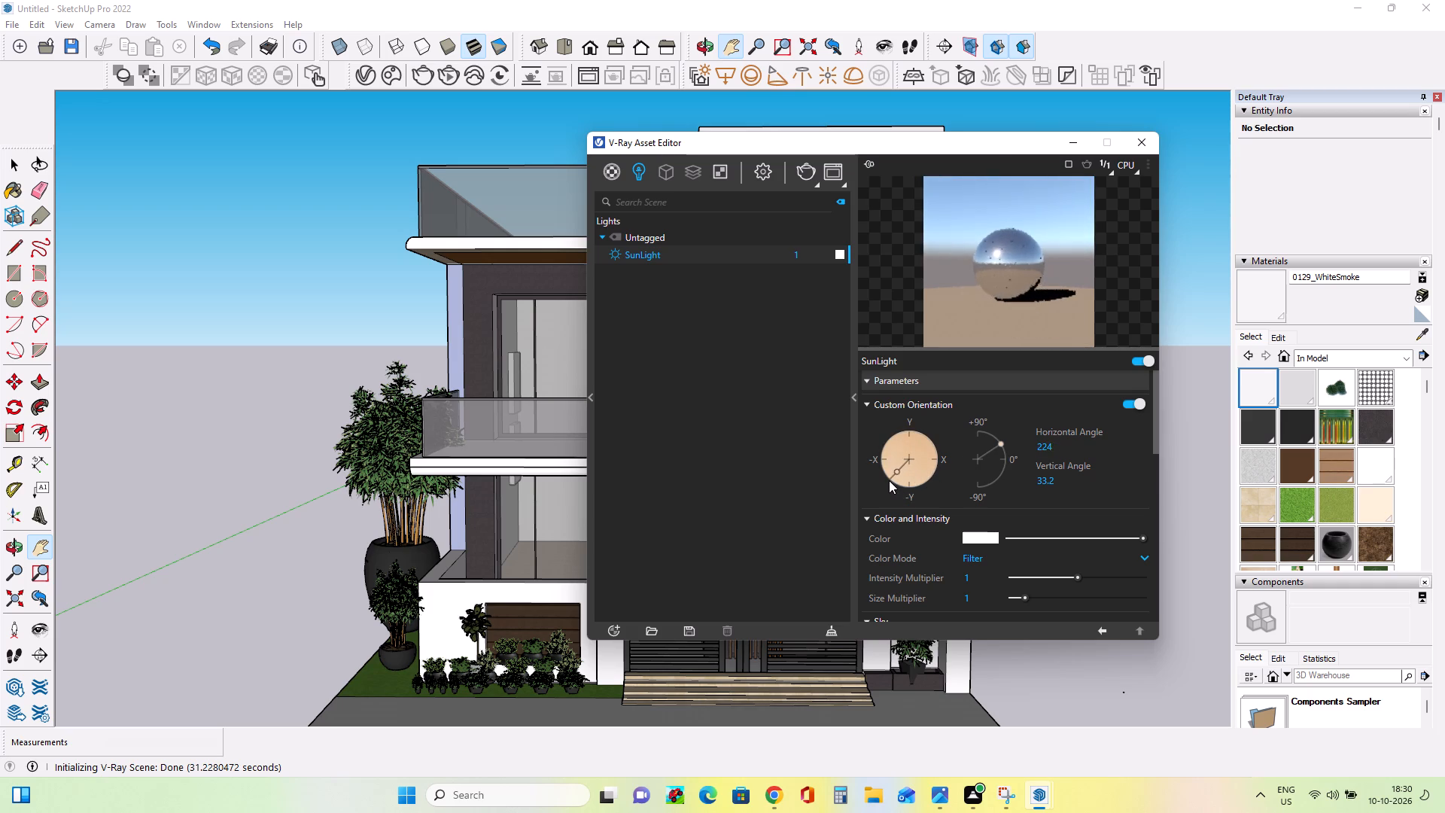
left_click_drag(889, 480, 887, 475)
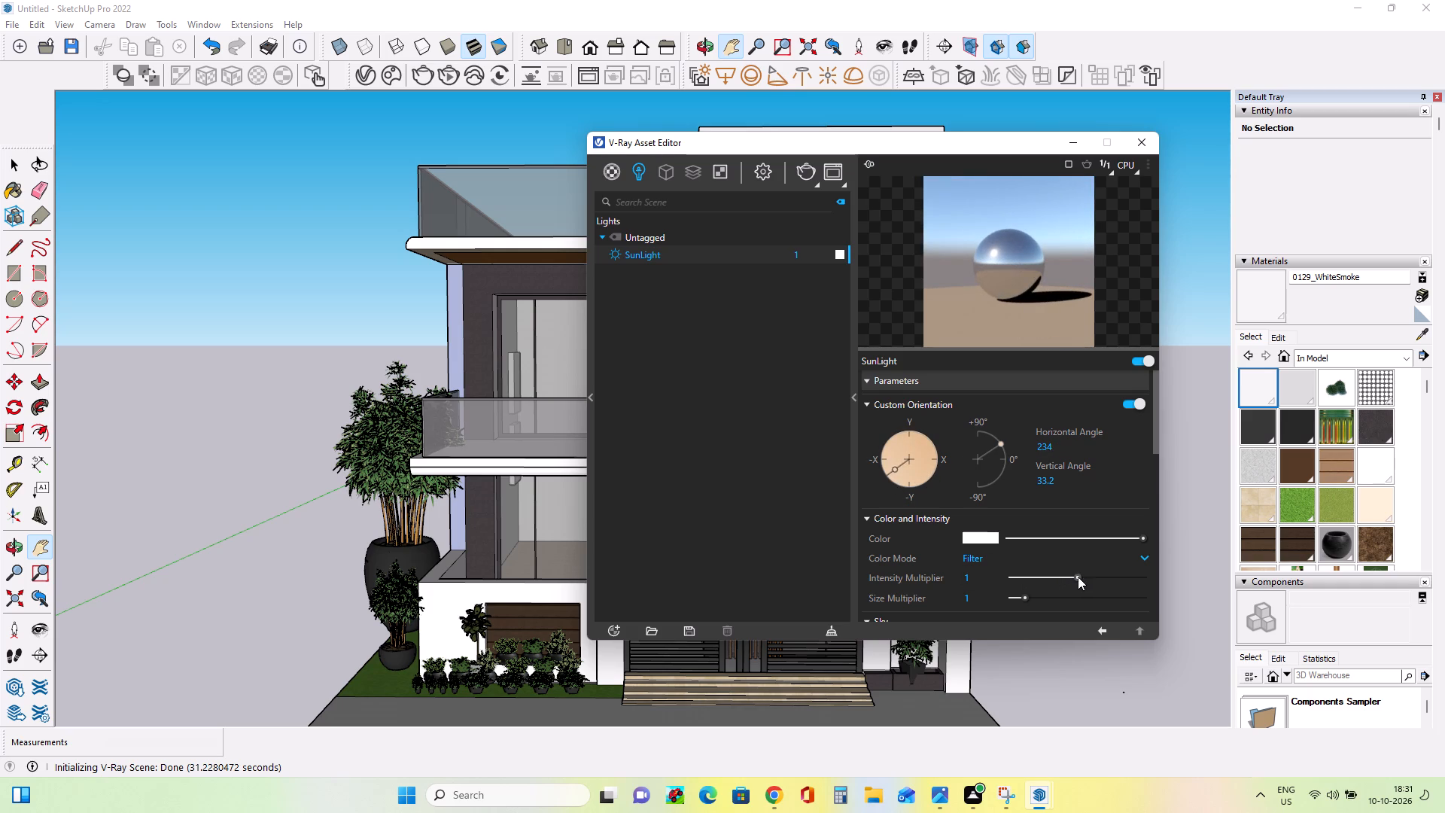
Set the SunLight's intensity multiplier to 1 and its size multiplier to 5.
left_click_drag(1078, 577, 1181, 571)
left_click(980, 583)
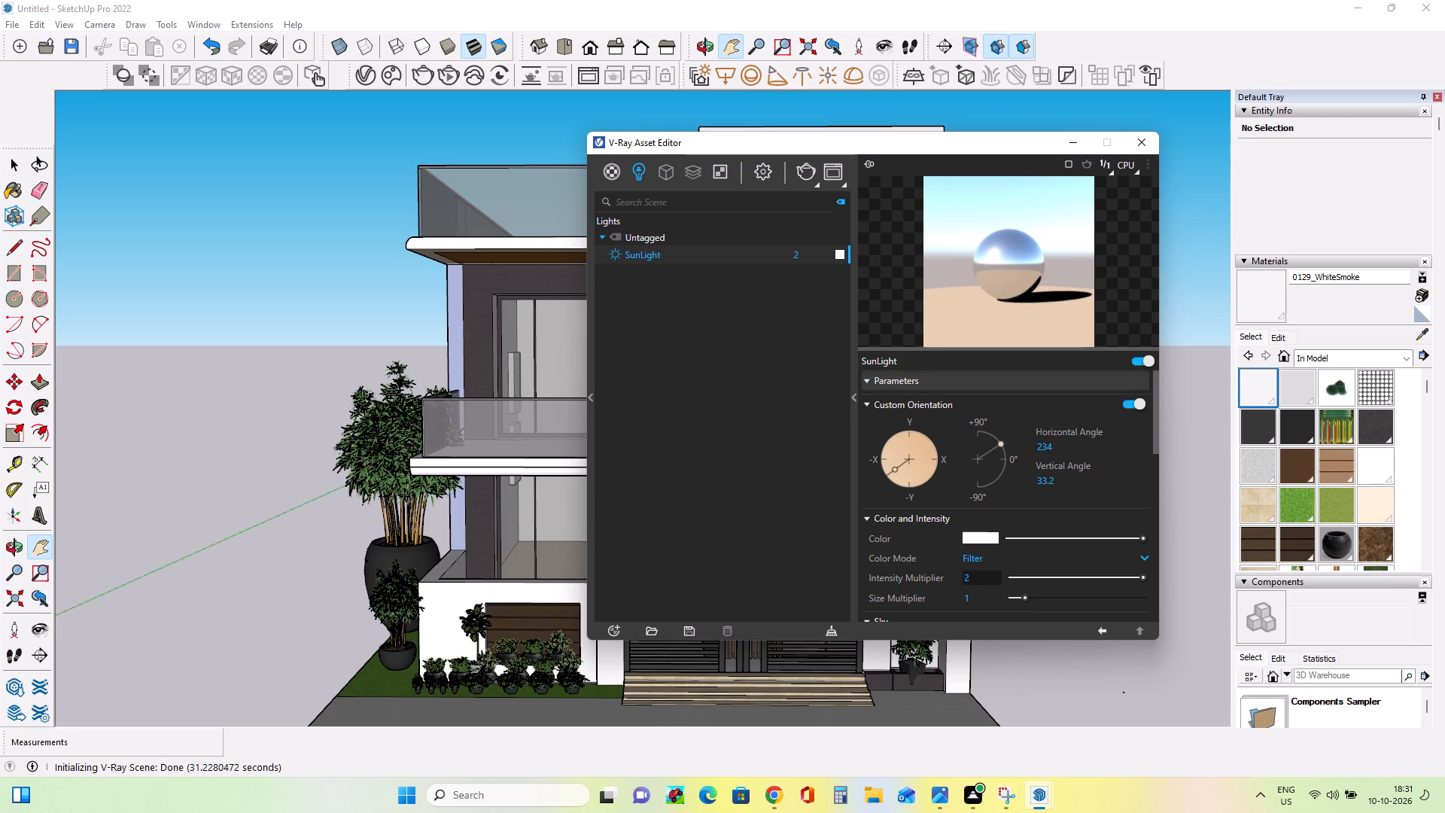
key("BackSpace")
key("1")
scroll(873, 491, "down", 1)
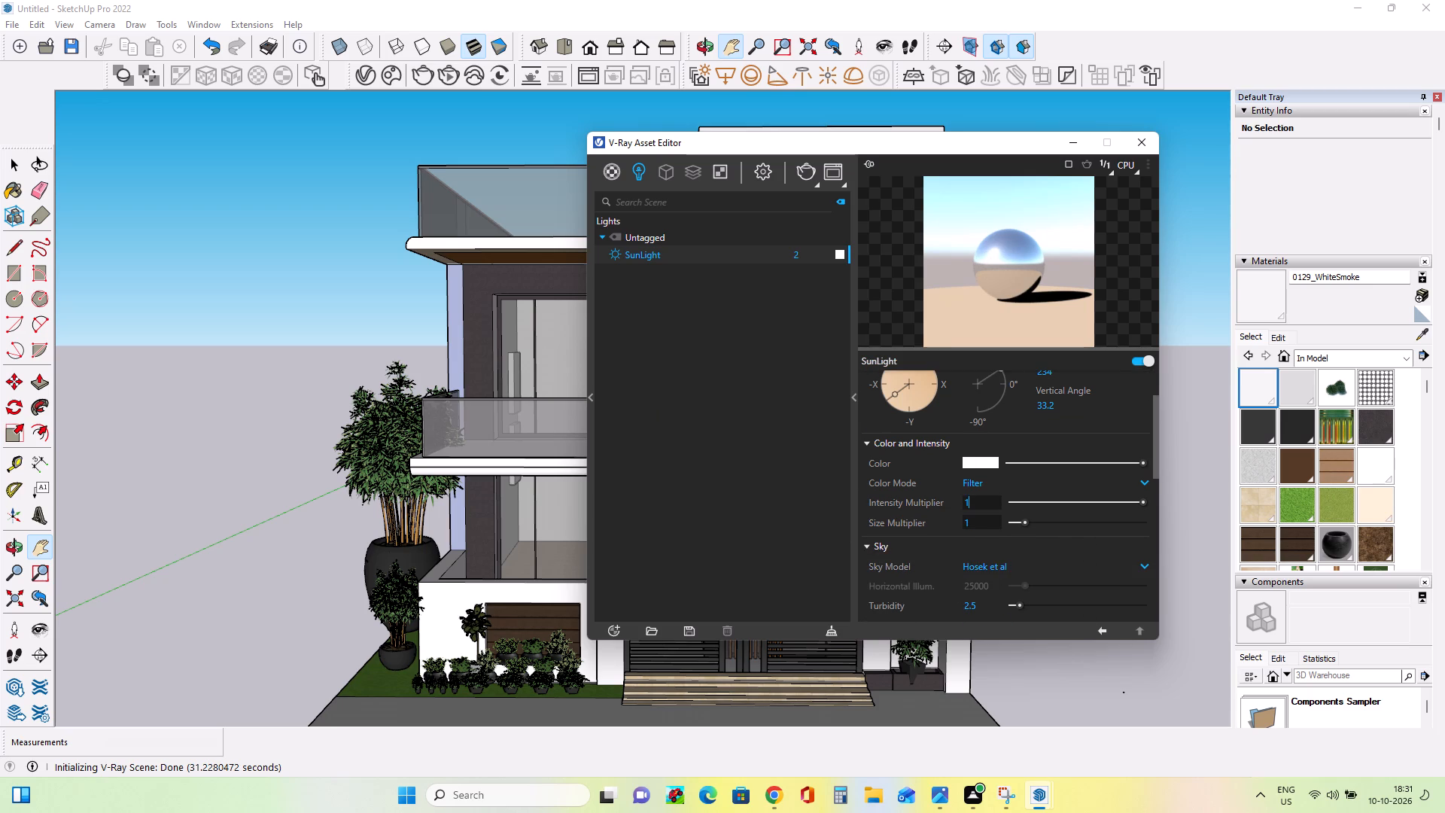
left_click(973, 528)
key("BackSpace")
key("5")
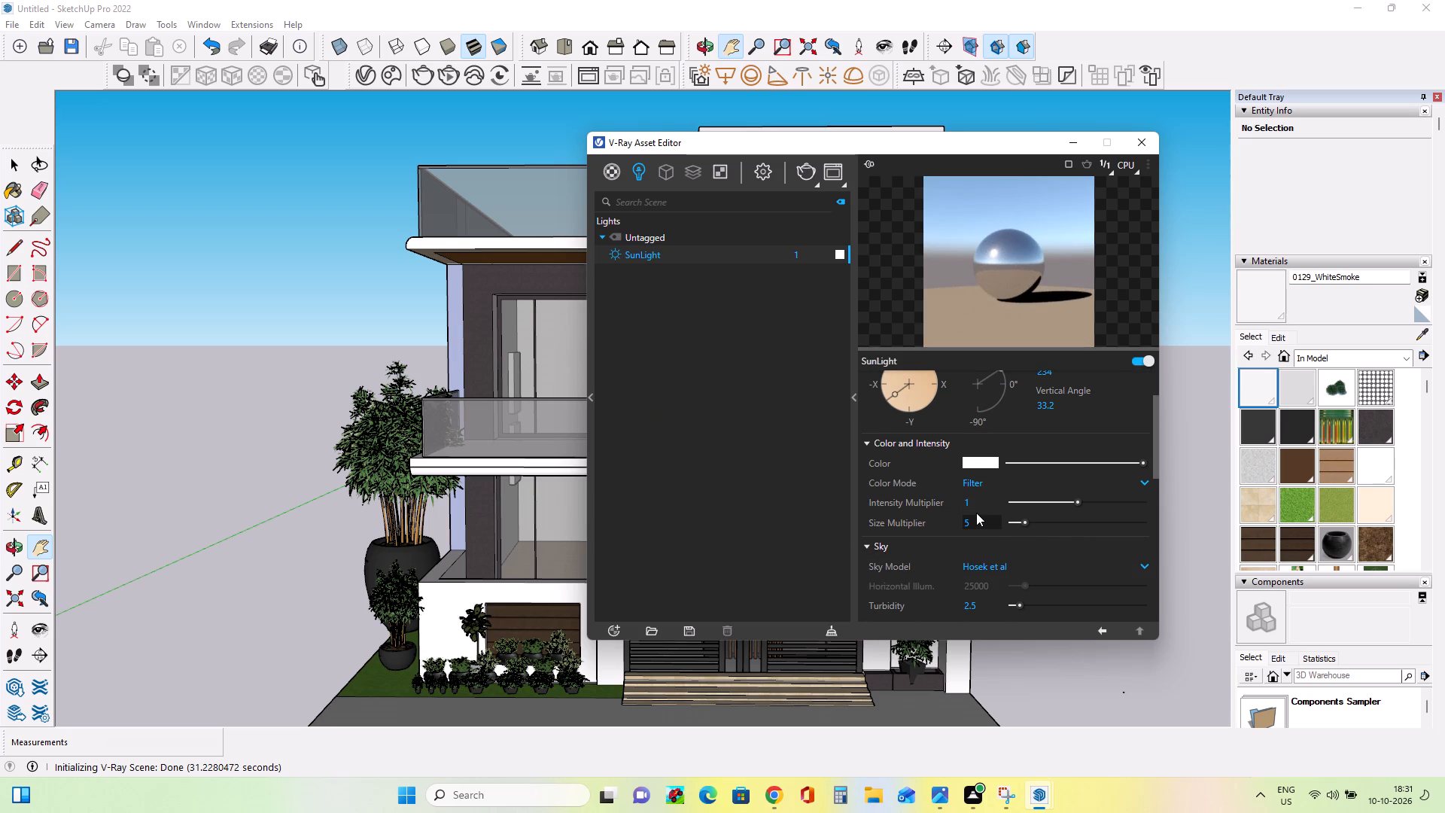
scroll(976, 513, "down", 2)
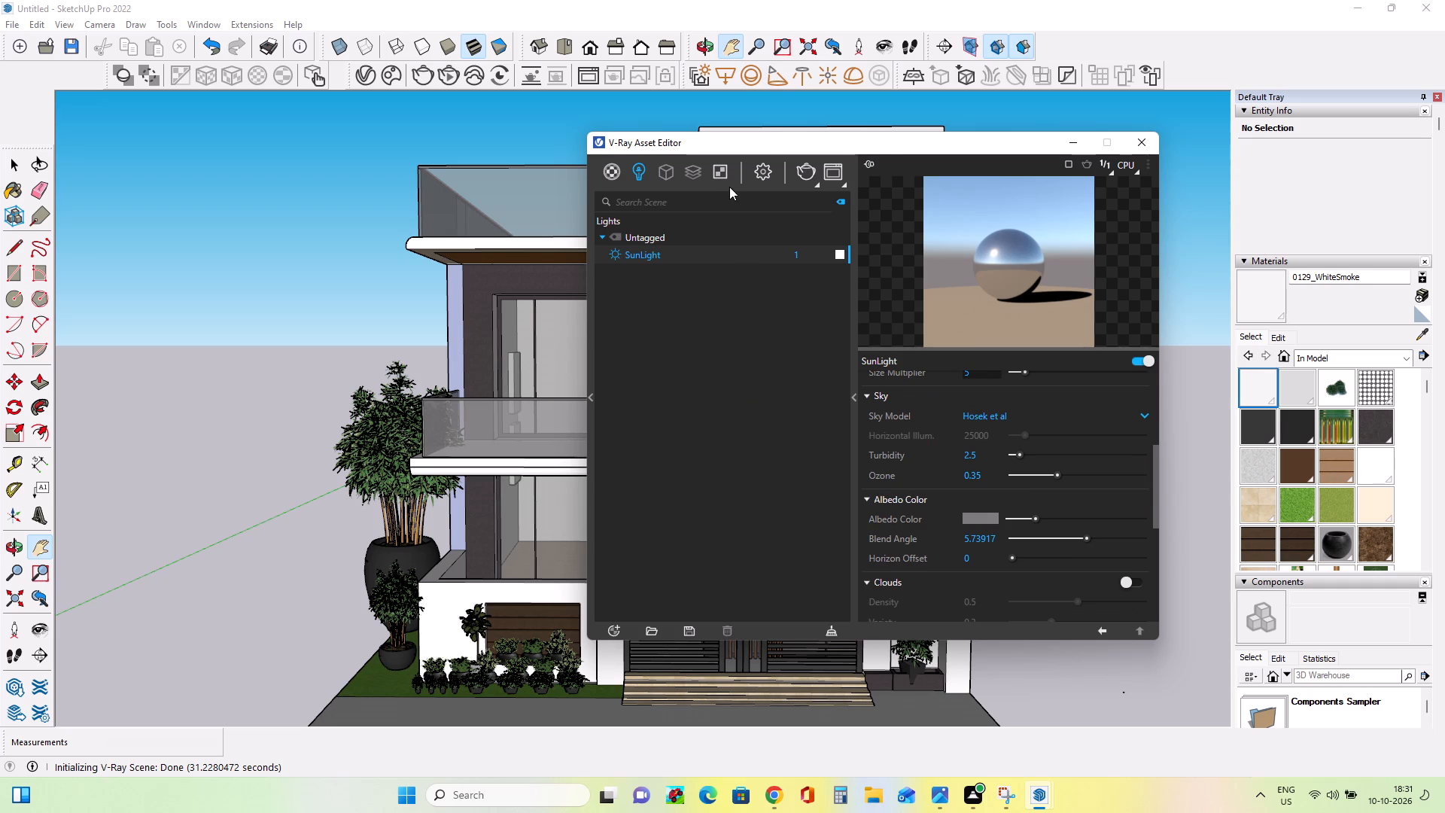
Add a Light Mix render element and group it by Group Instances.
left_click(703, 169)
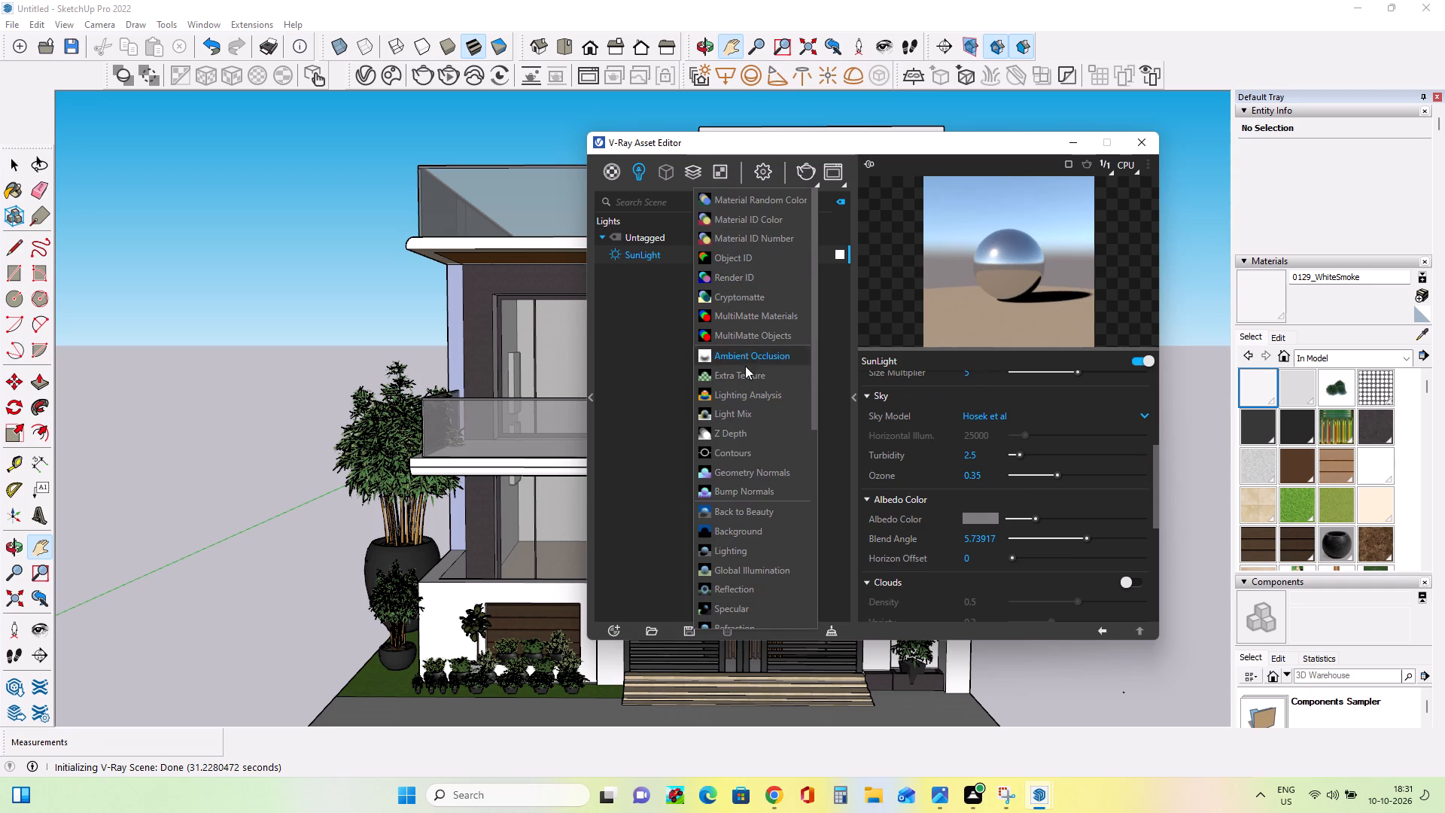
left_click(745, 421)
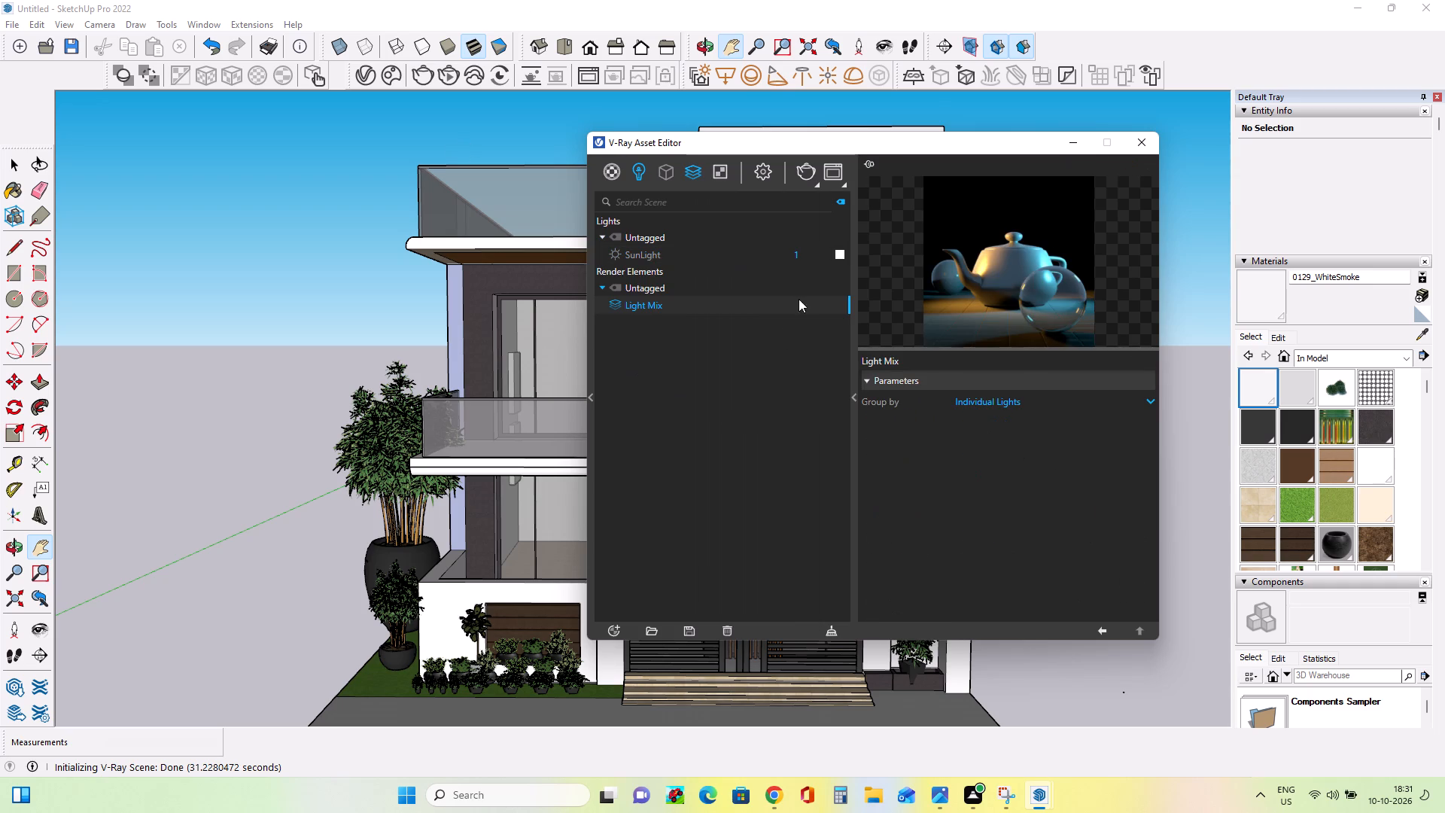
left_click(998, 400)
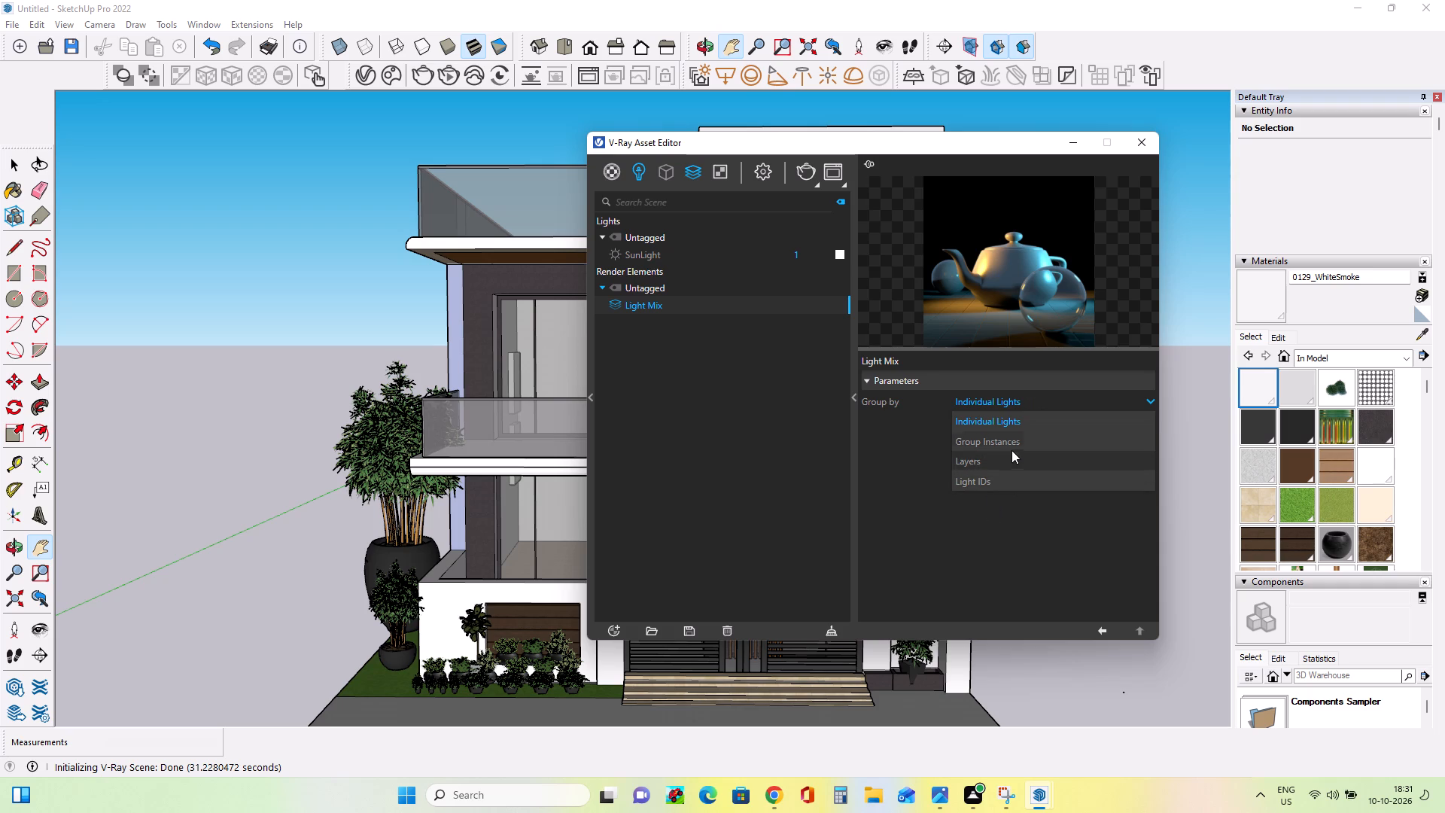
left_click(1011, 449)
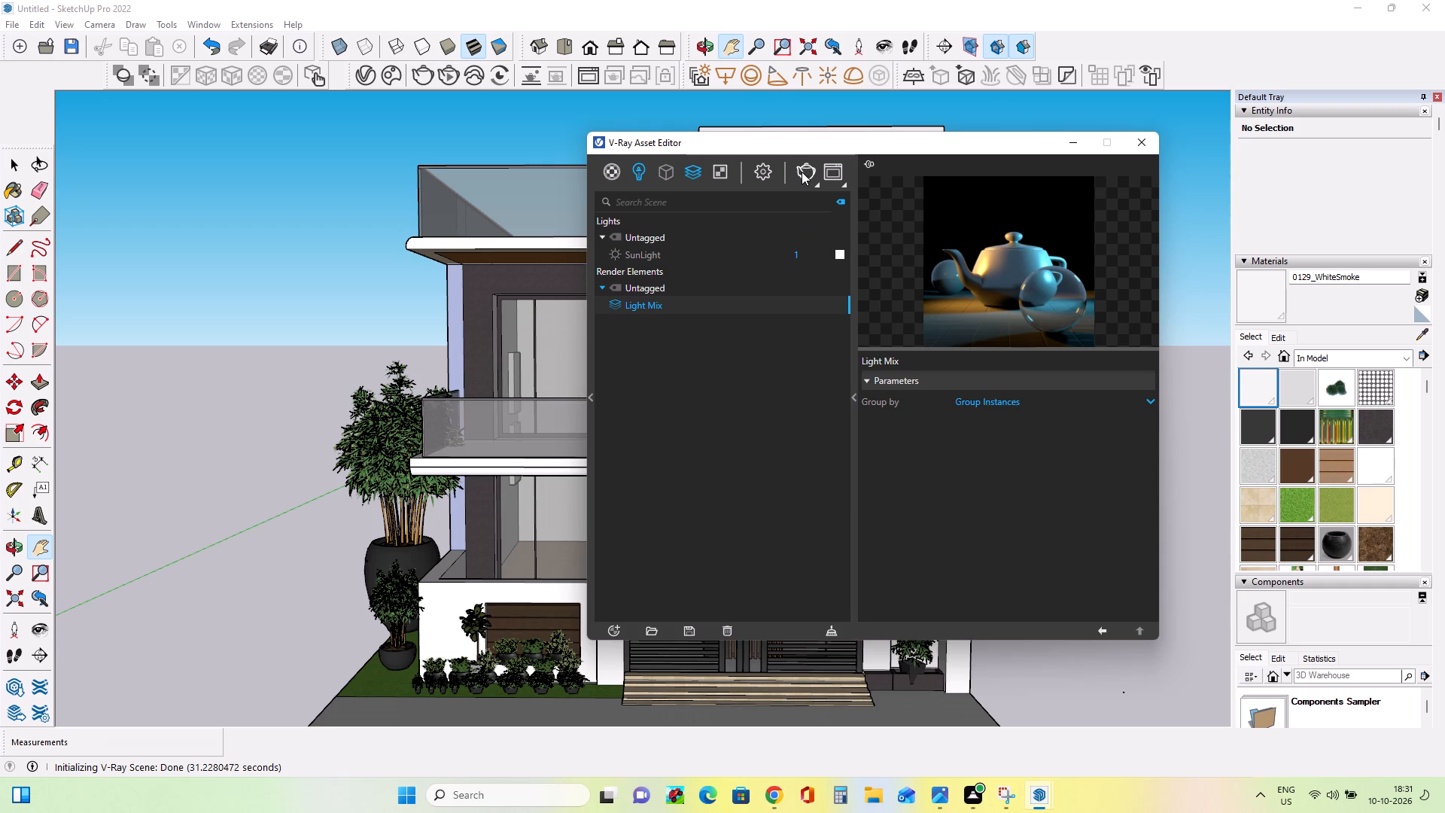
Render the front view of the house with V-Ray and enlarge the resulting image.
left_click(802, 172)
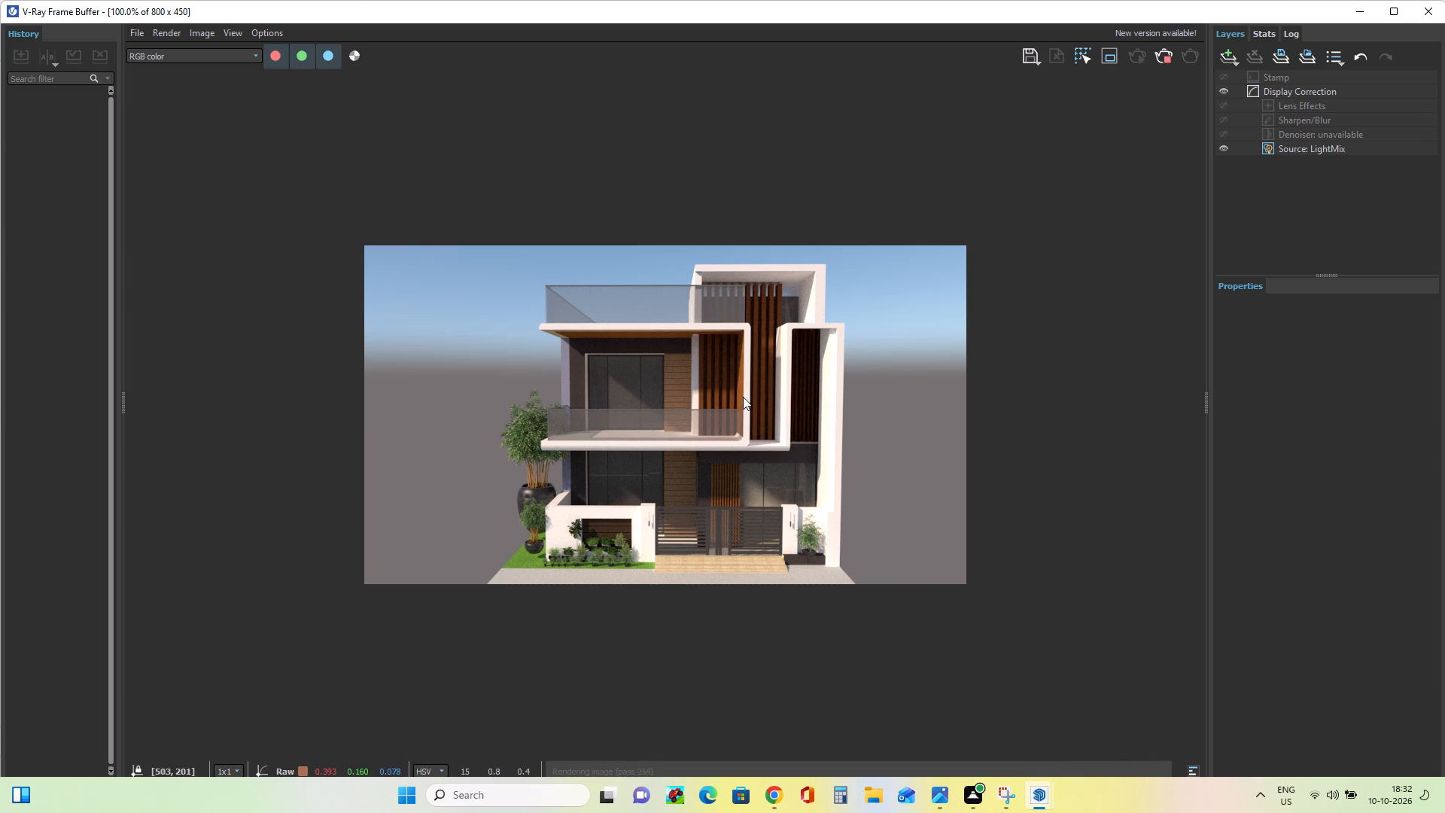
scroll(713, 440, "up", 2)
scroll(713, 440, "down", 1)
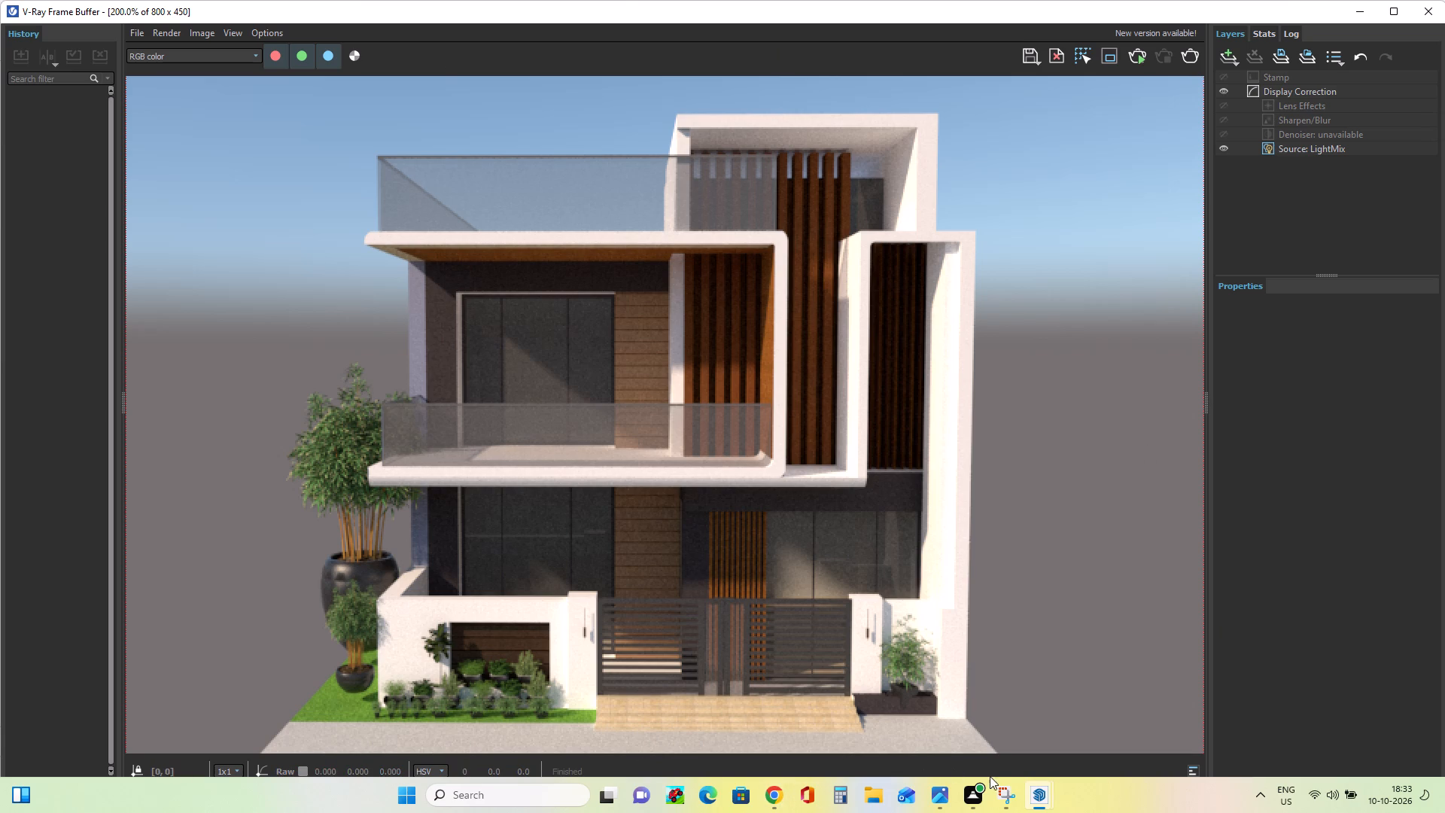
Switch to Snipping Tool and capture a rectangular snip of the rendered house, including its plants and some sky.
left_click(1005, 792)
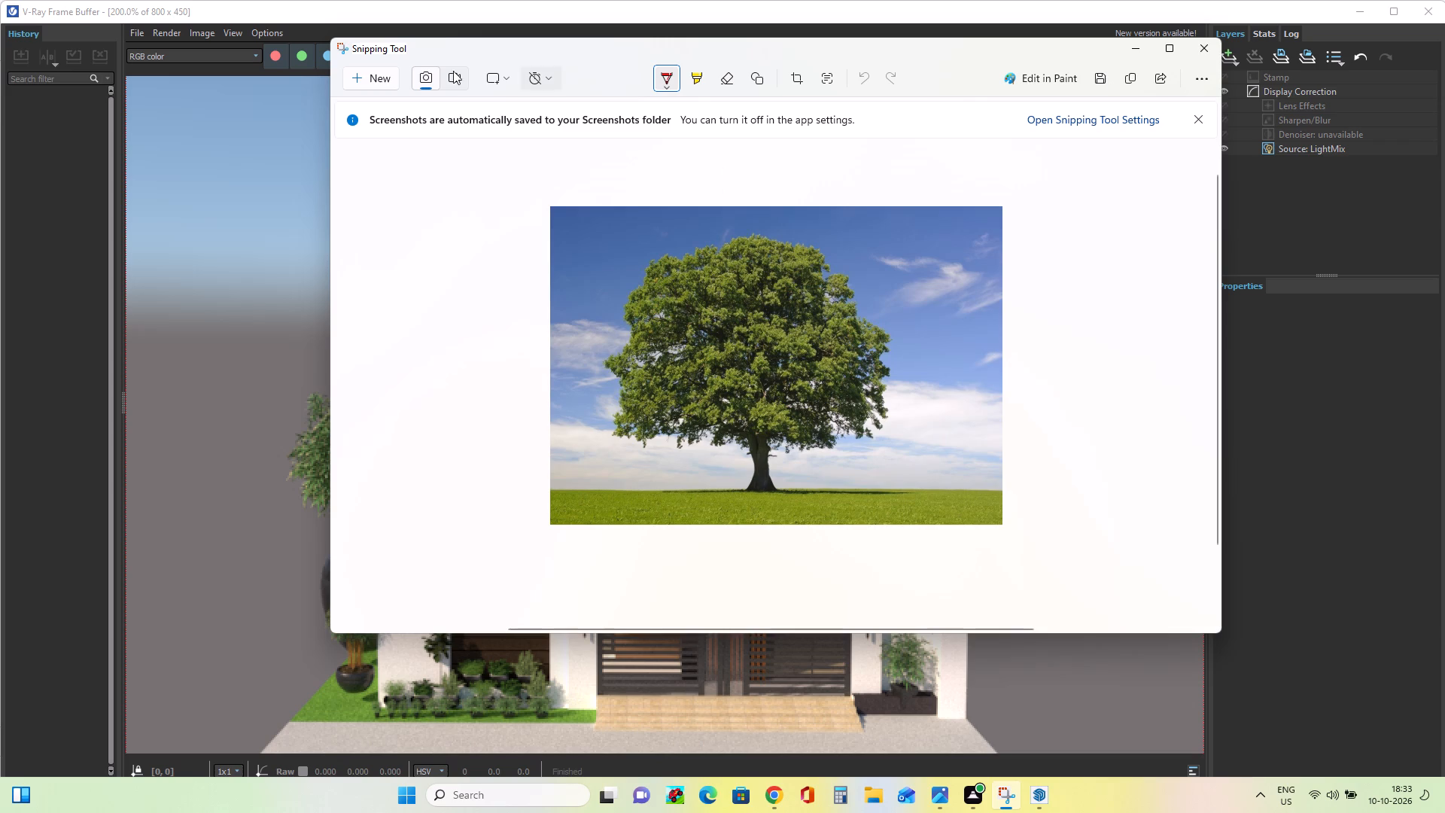
left_click(359, 74)
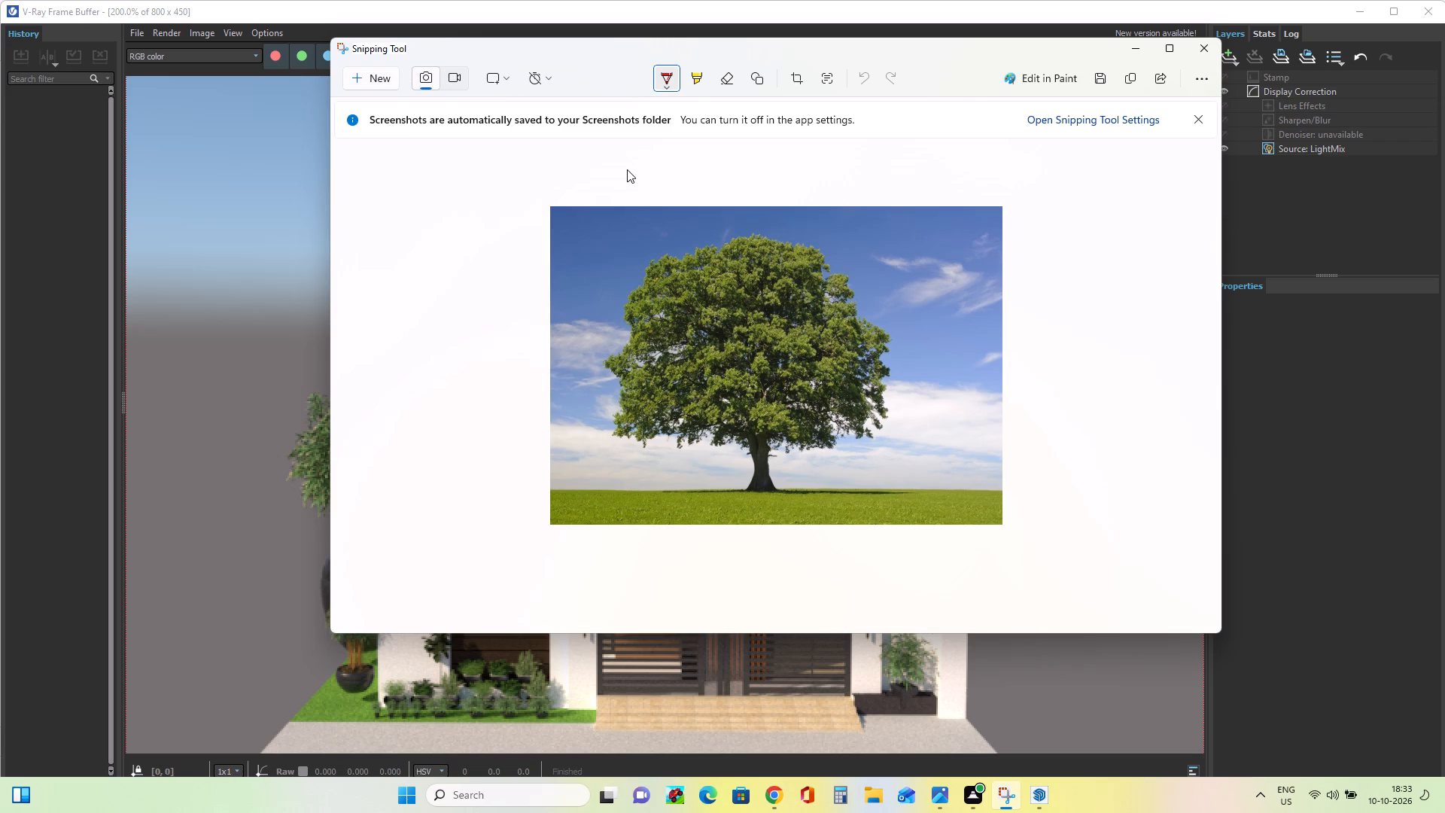
left_click(367, 78)
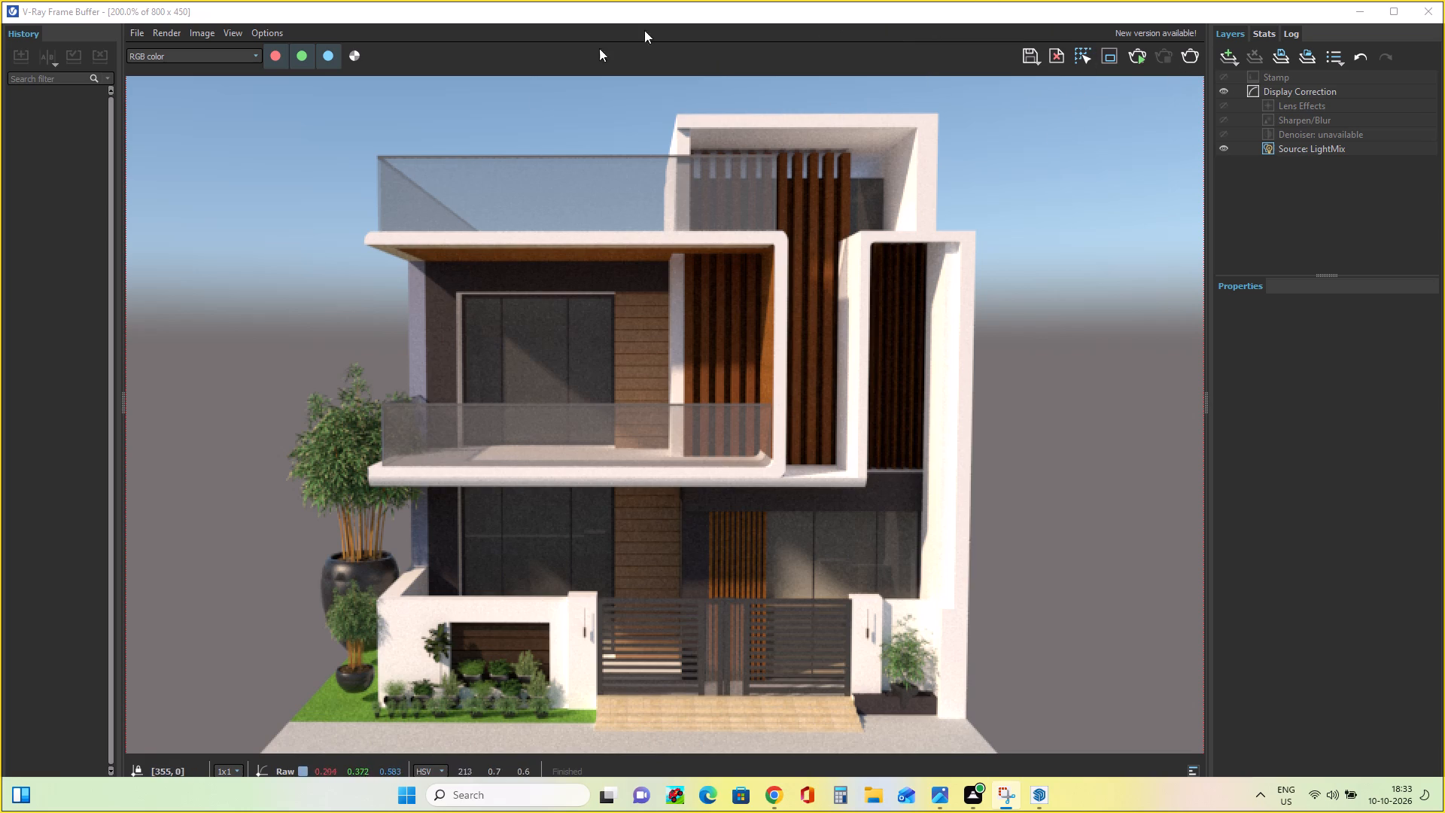
left_click(999, 798)
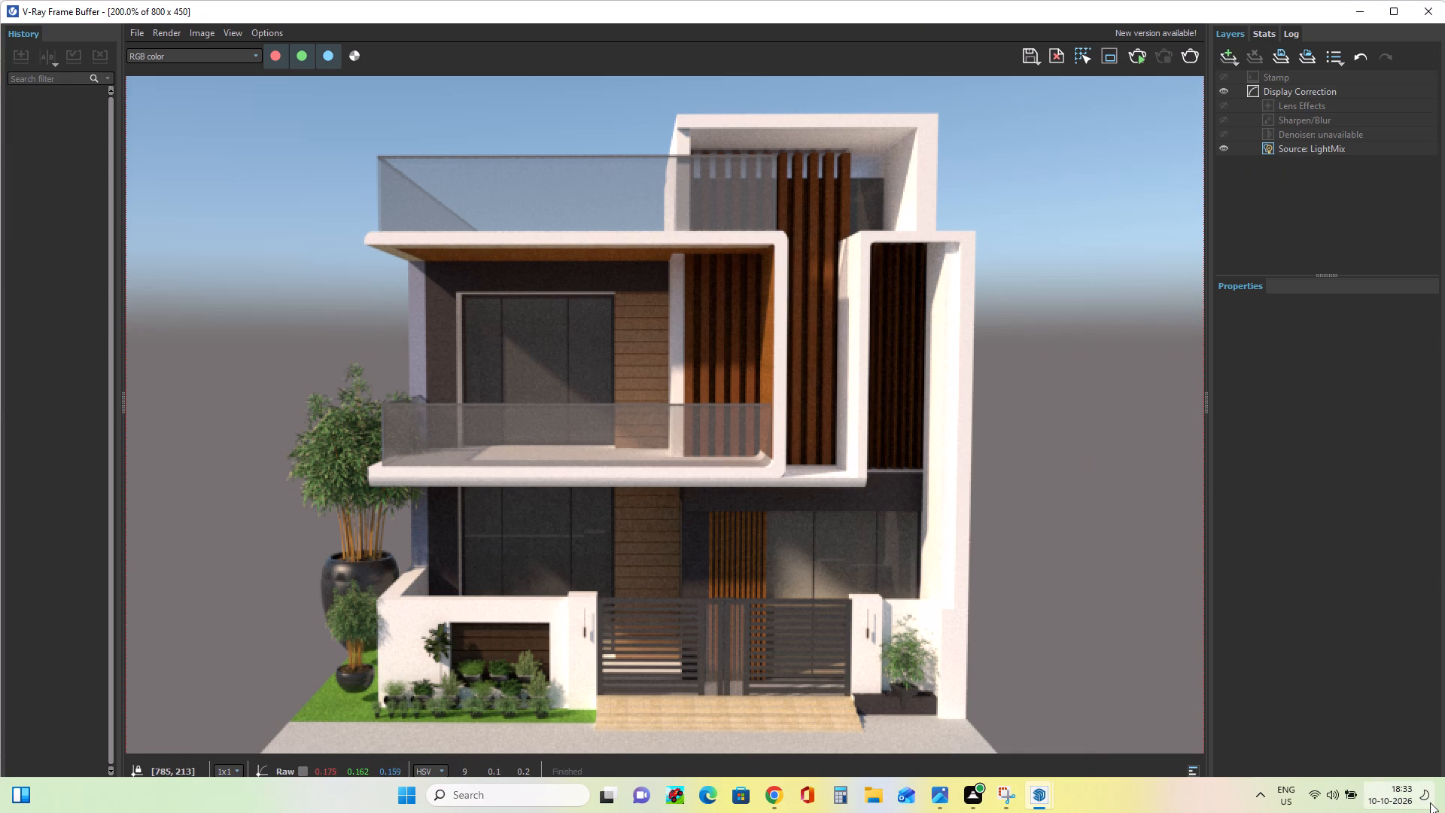
left_click(1006, 801)
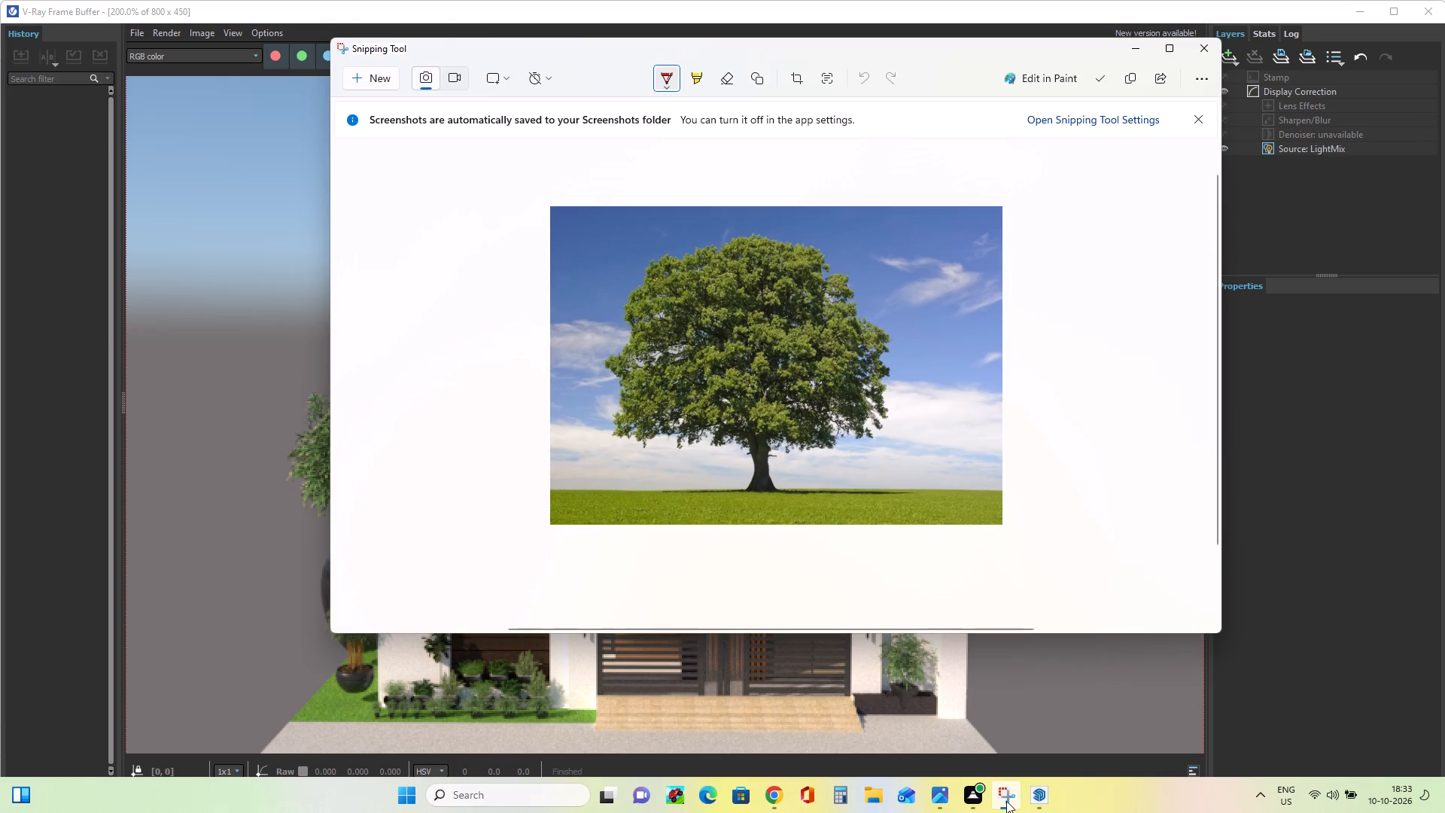
left_click(370, 81)
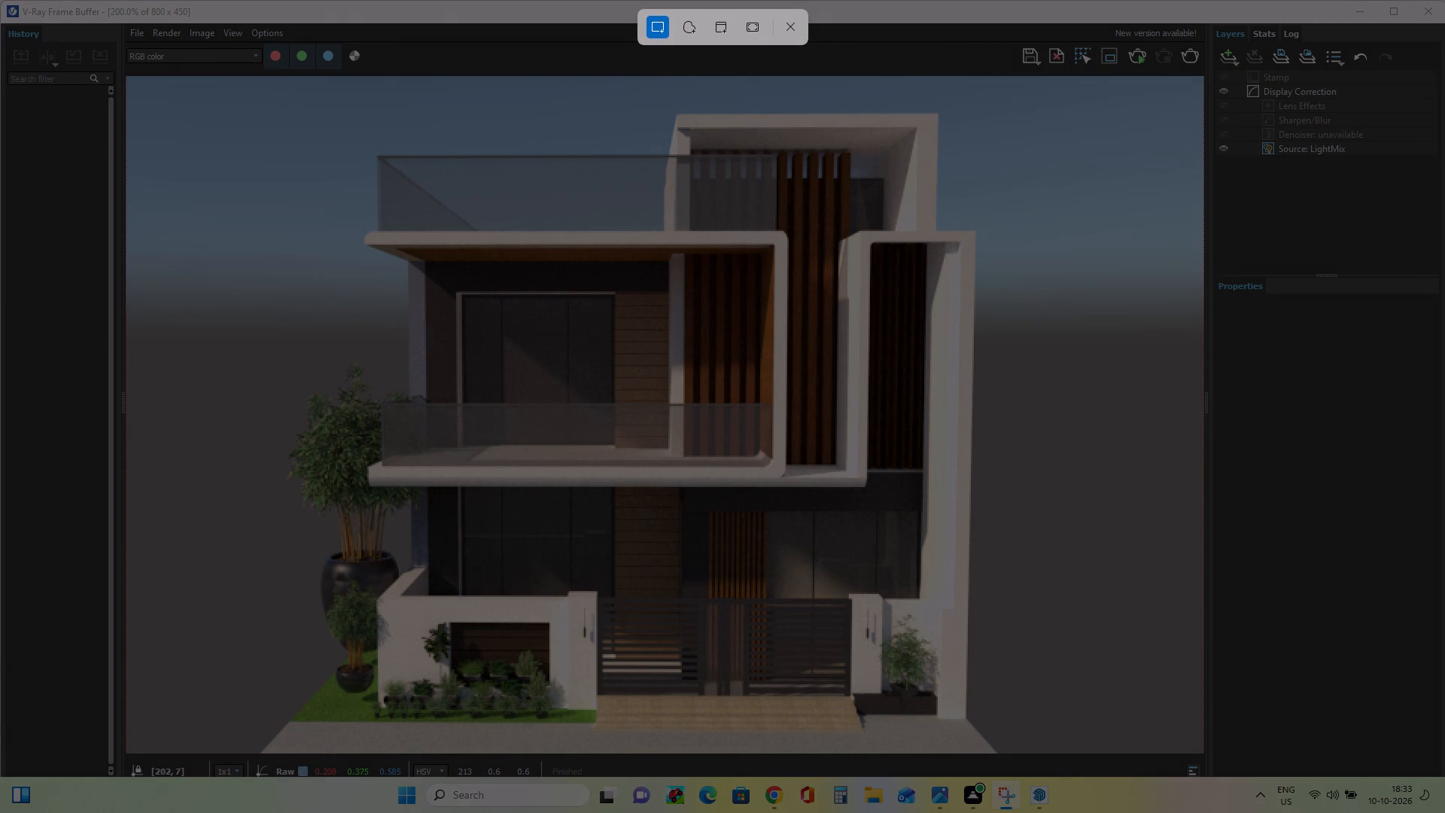
left_click_drag(1006, 89, 908, 154)
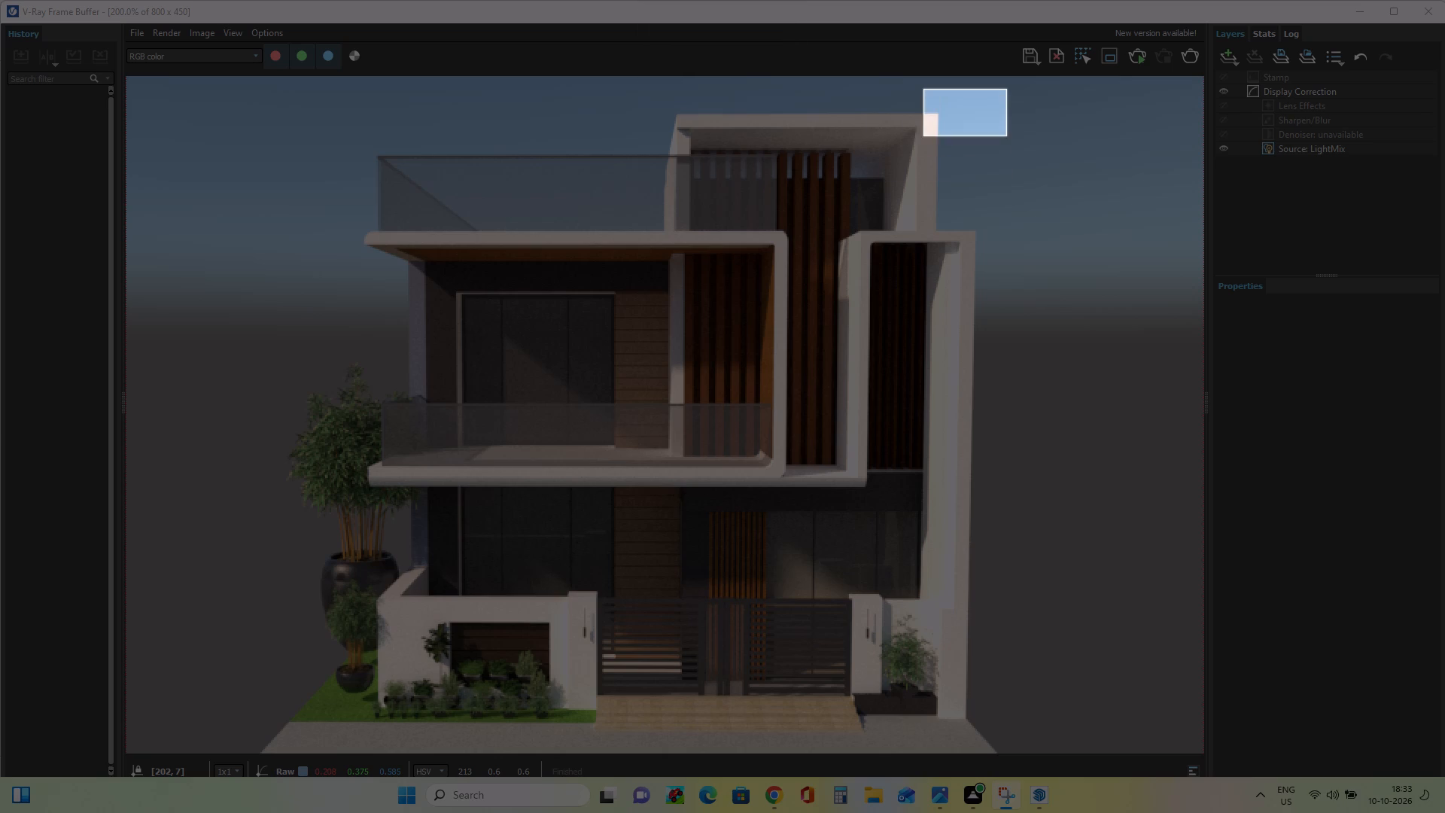
left_click_drag(908, 154, 264, 747)
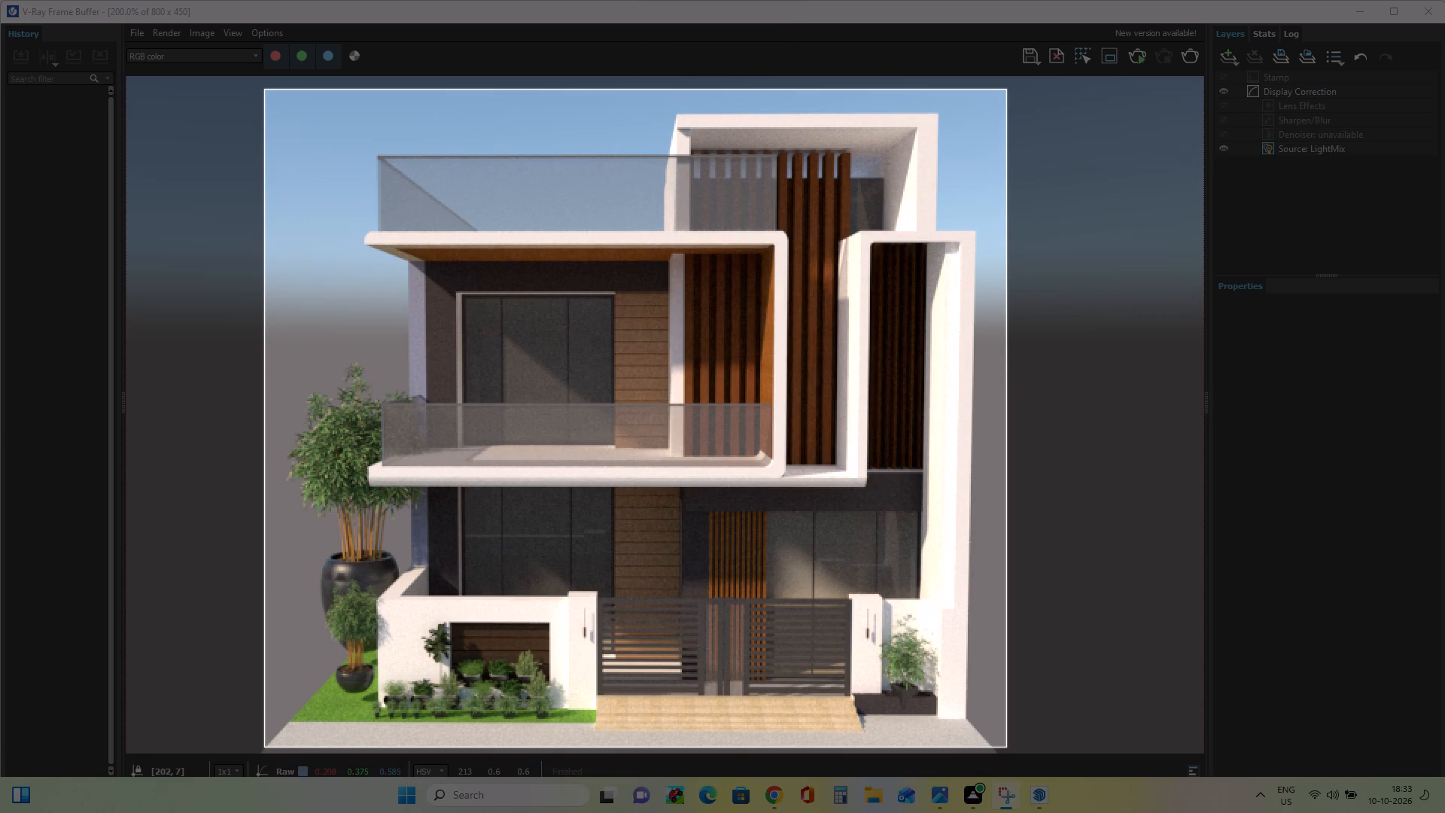
left_click_drag(264, 747, 260, 752)
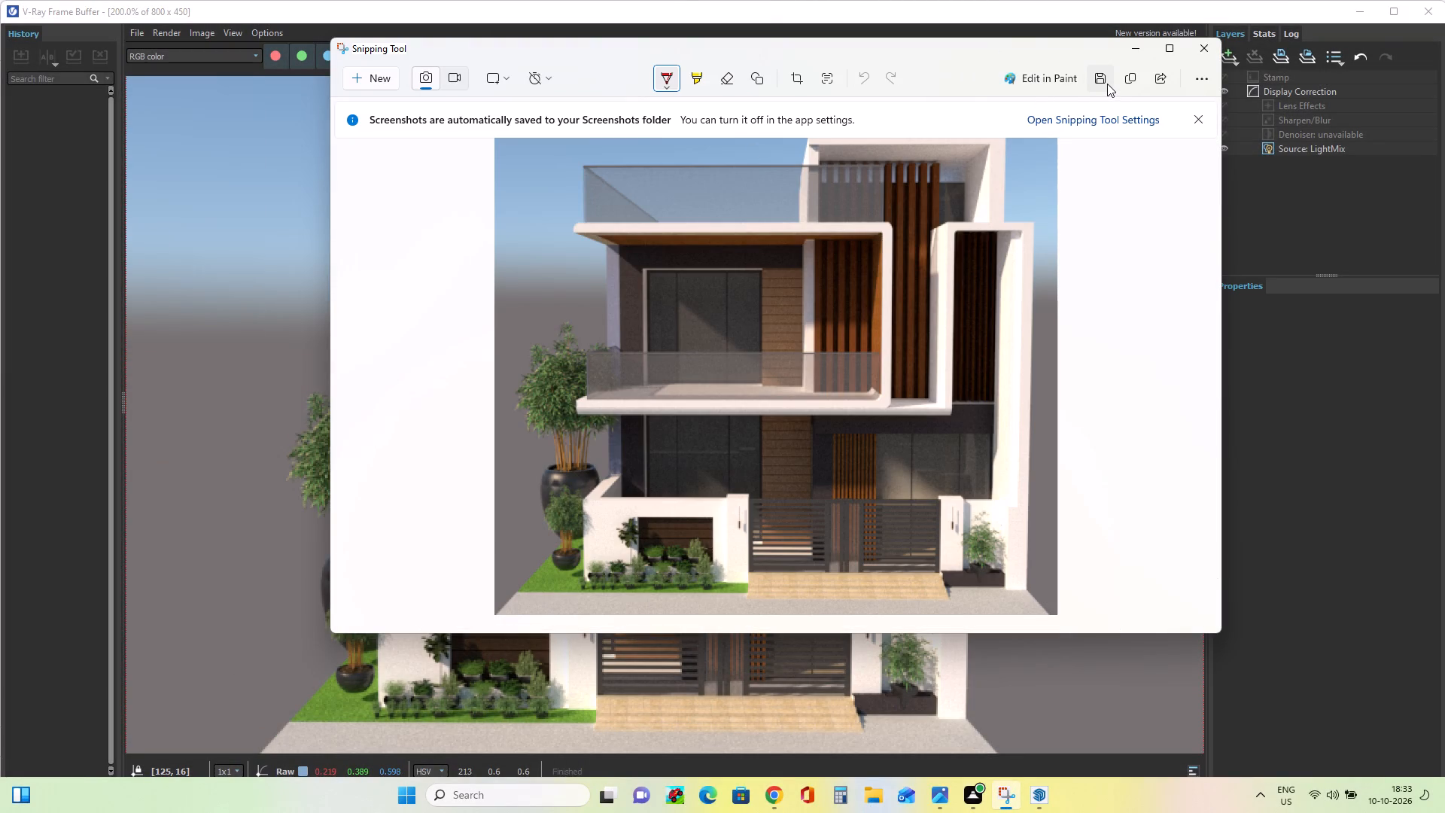
left_click(1142, 49)
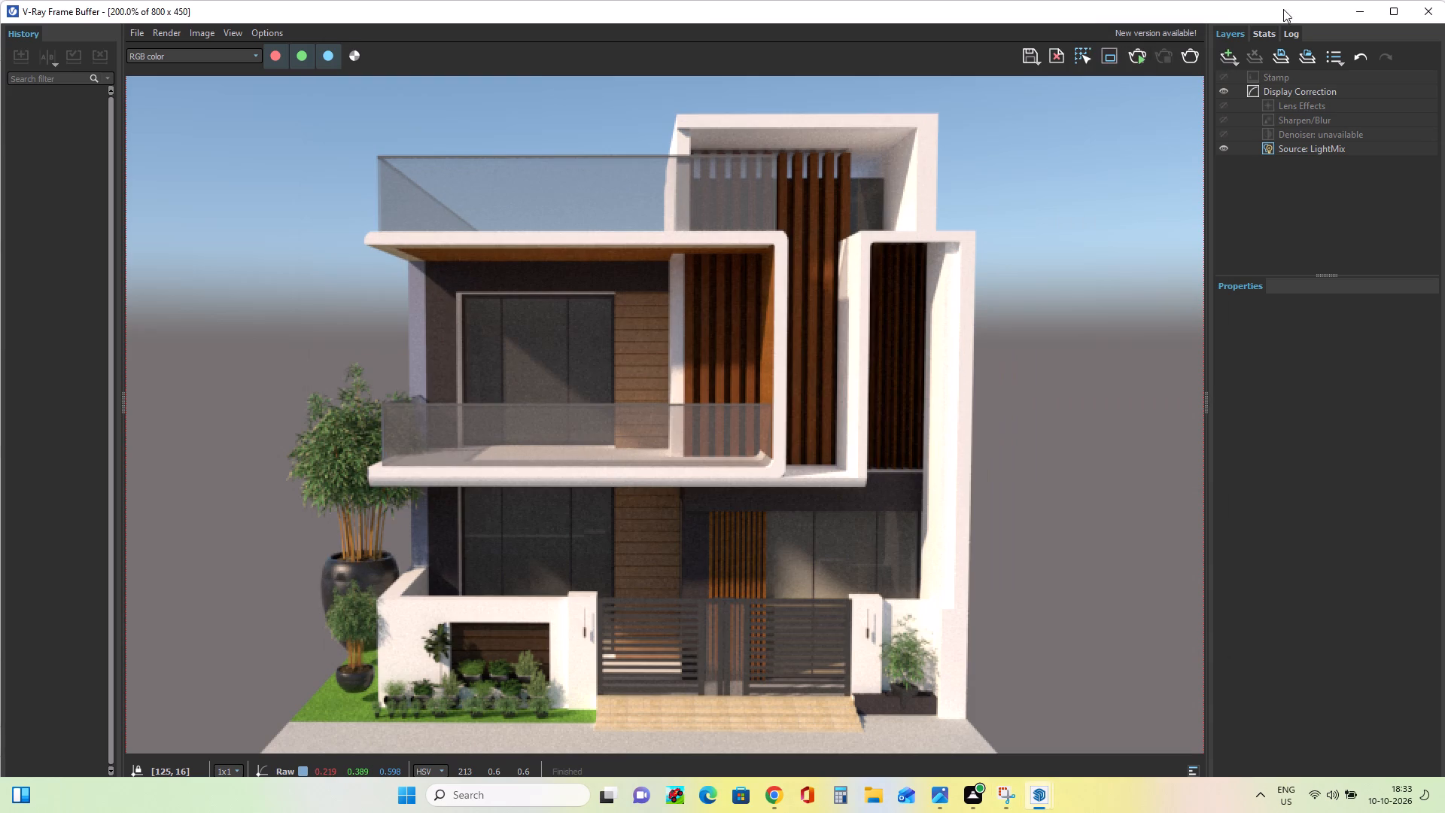
Close the V-Ray Frame Buffer and the V-Ray Asset Editor to return to the house model.
left_click(1429, 7)
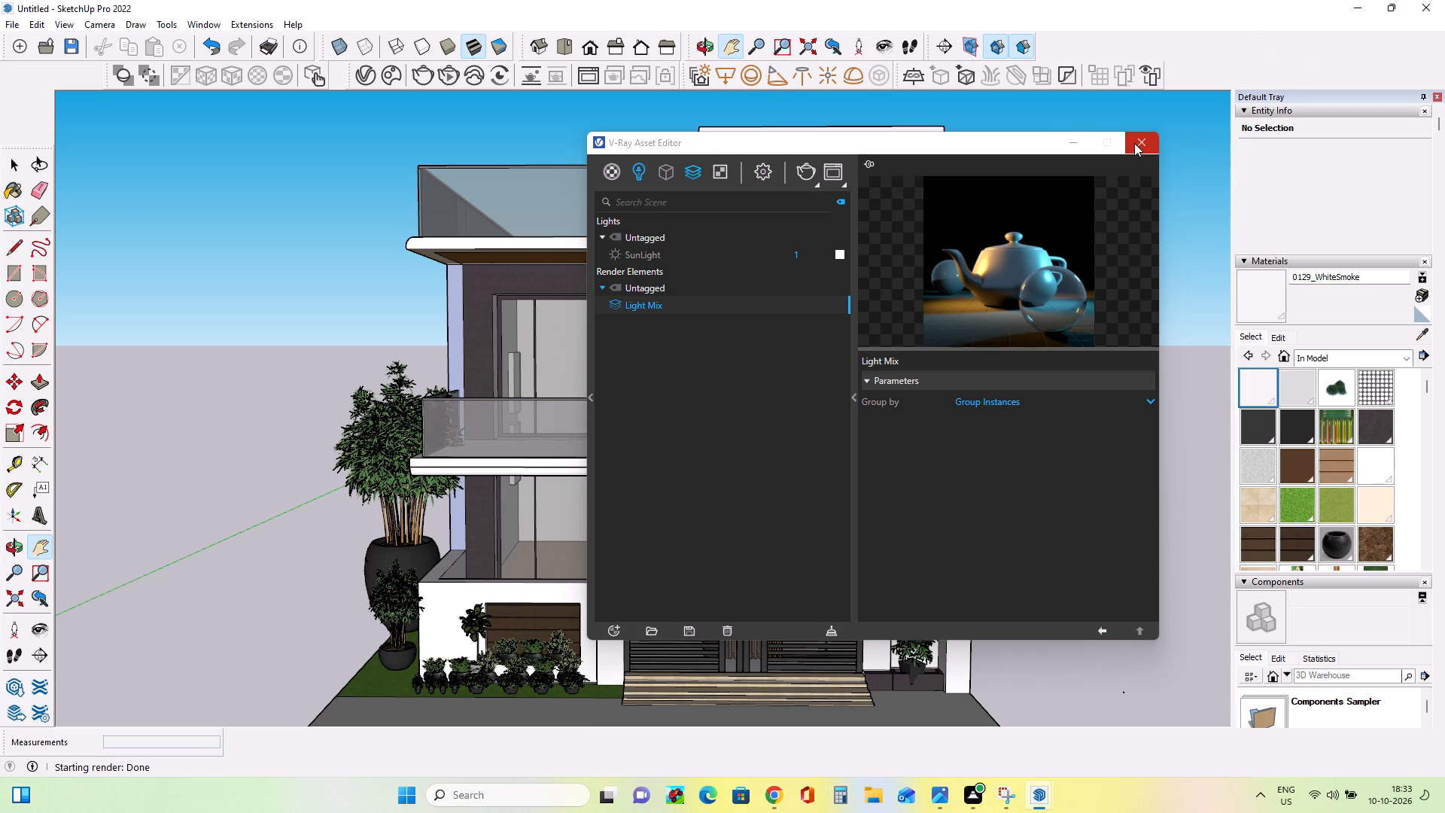
left_click(1134, 143)
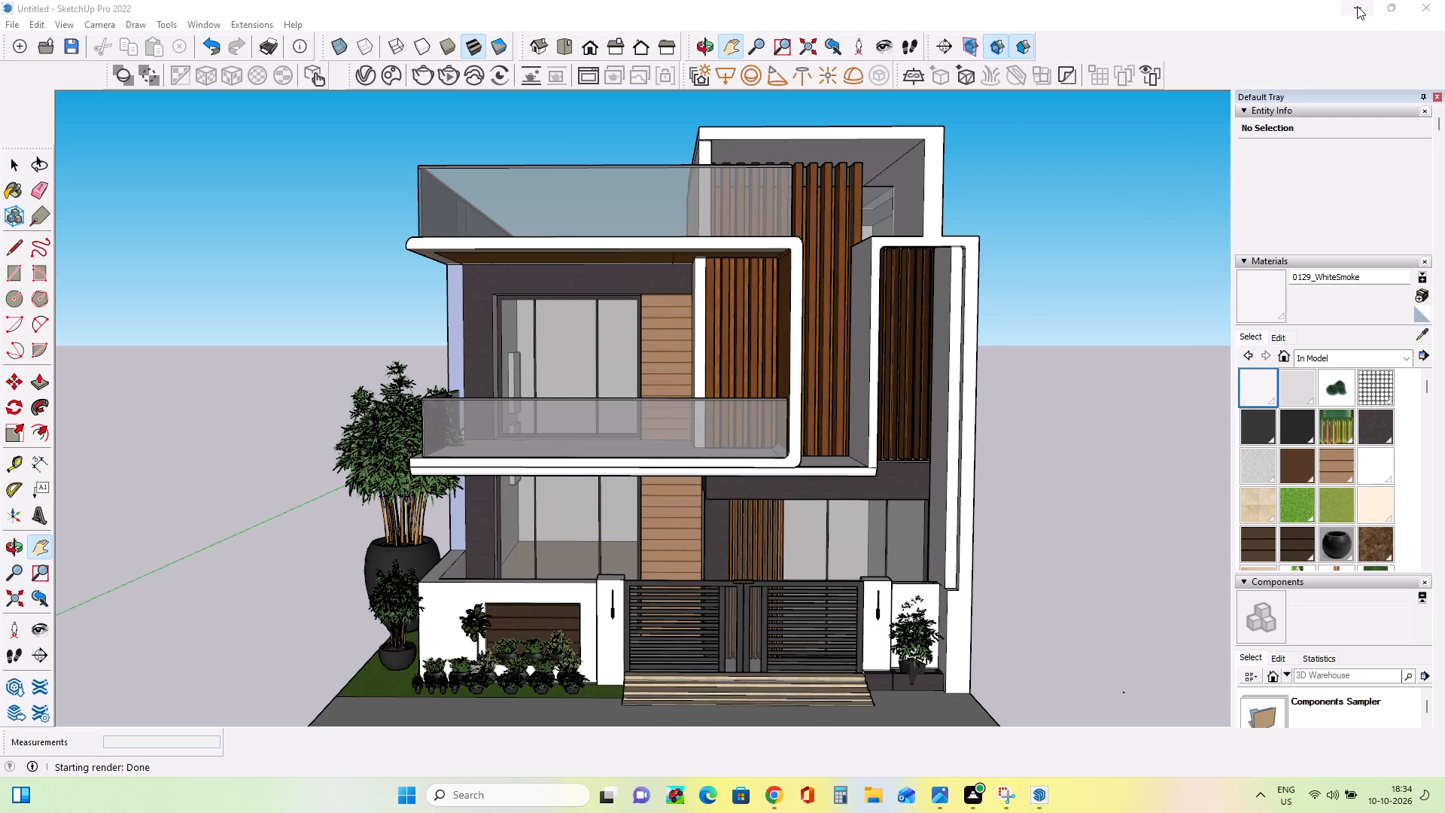
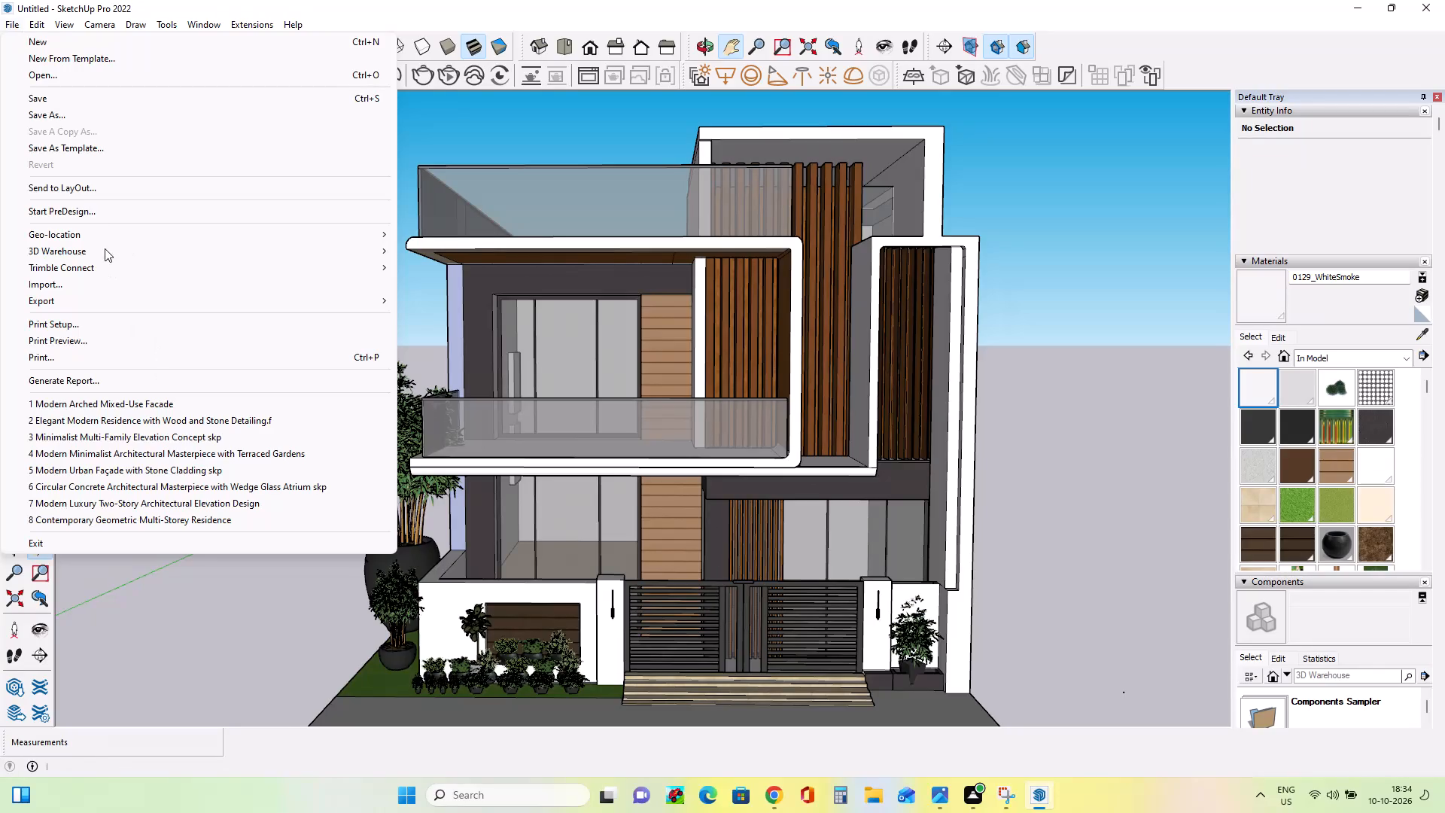
Save the house model to the Desktop as Modern Geometric Villa Residence.skp.
left_click(69, 93)
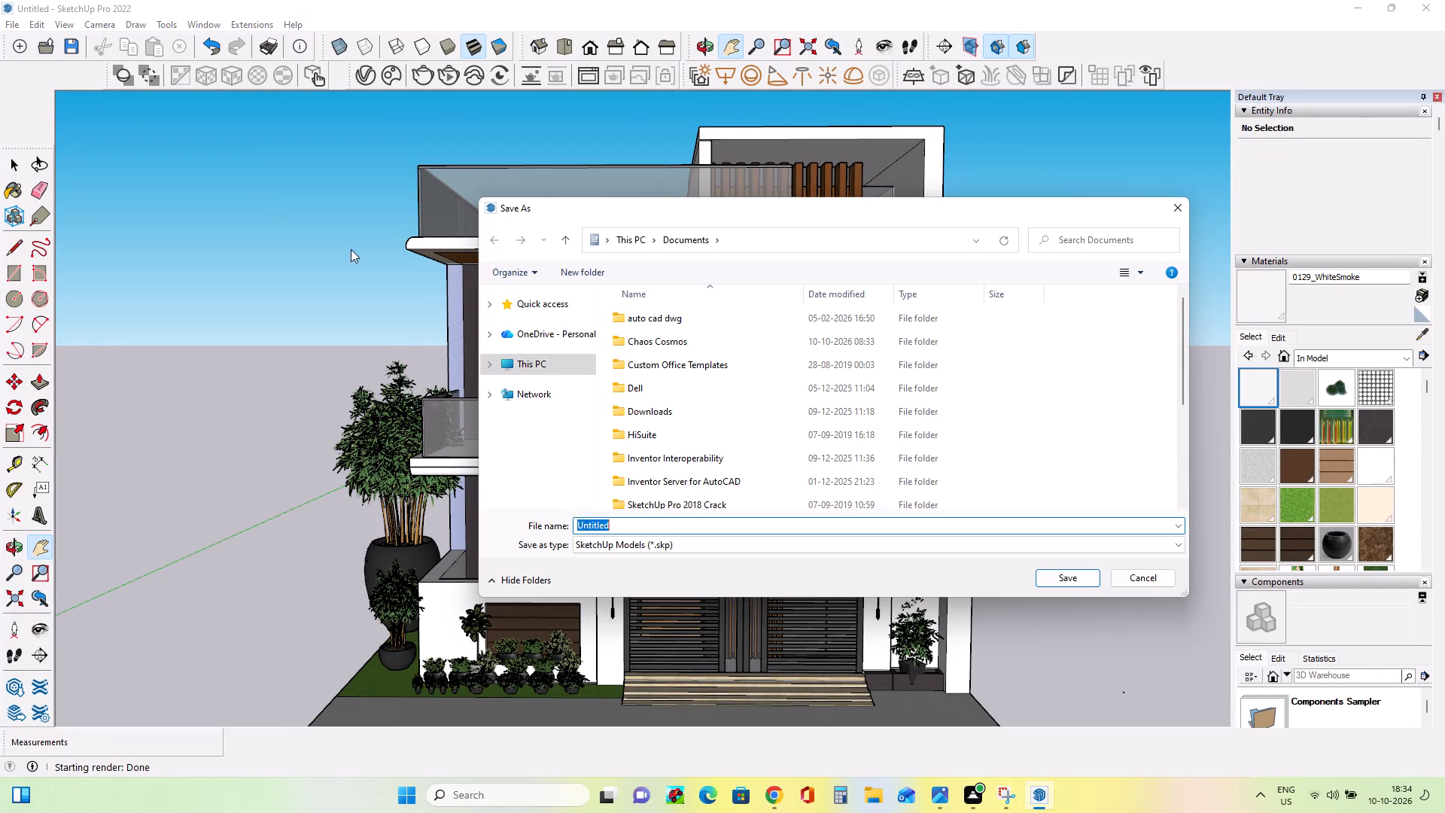
left_click(537, 452)
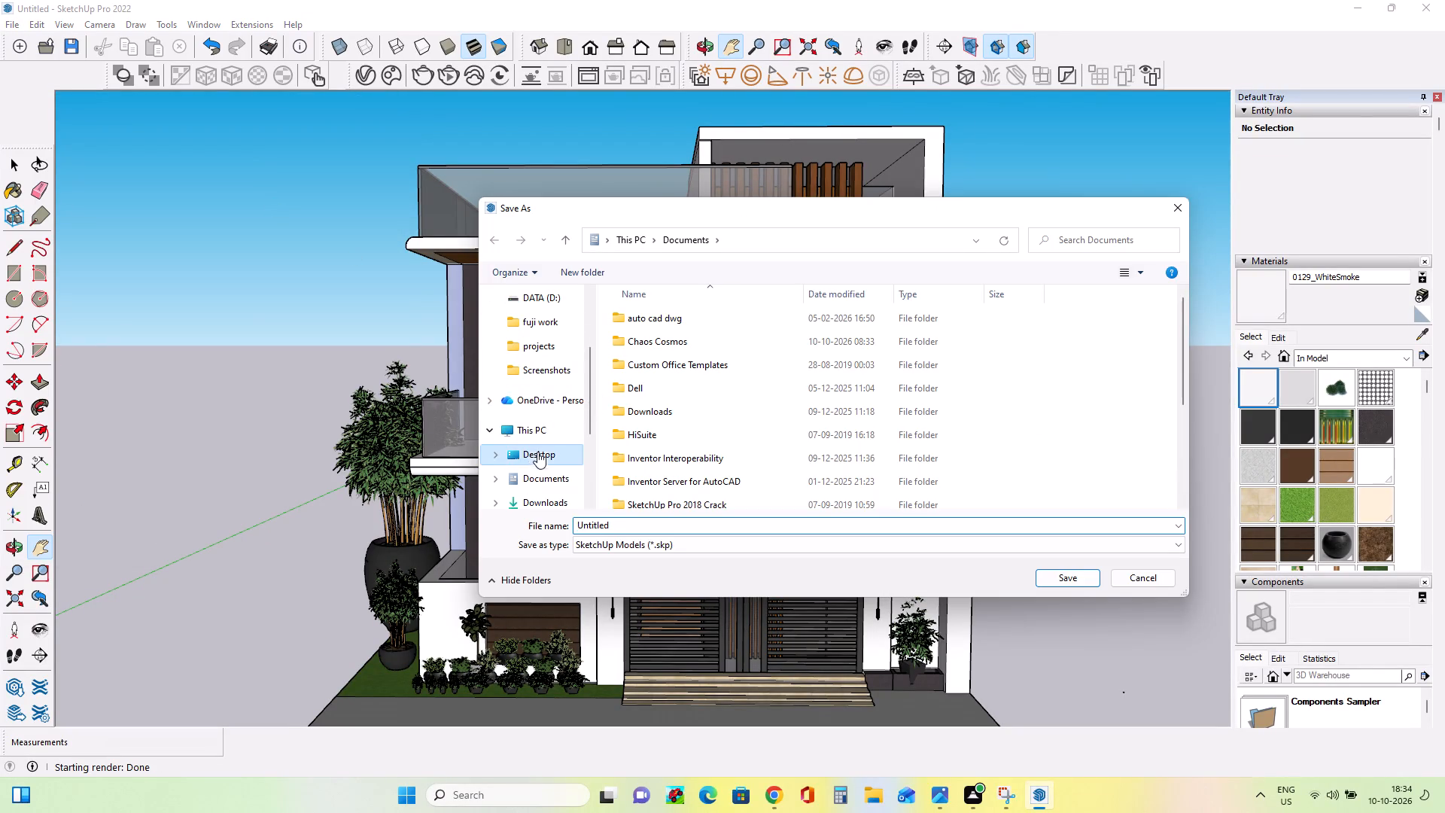
left_click(641, 527)
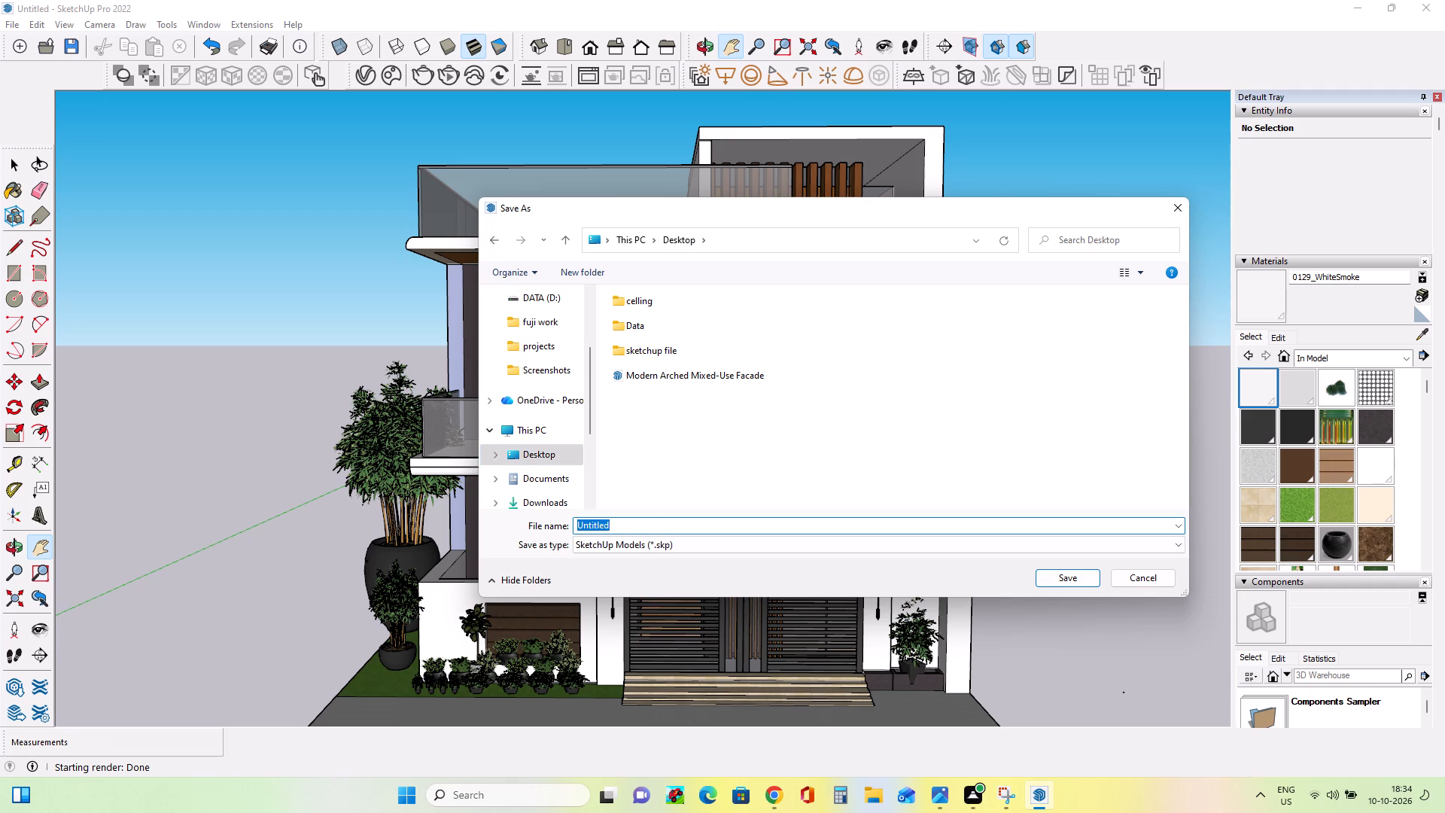
key("BackSpace")
type("mo")
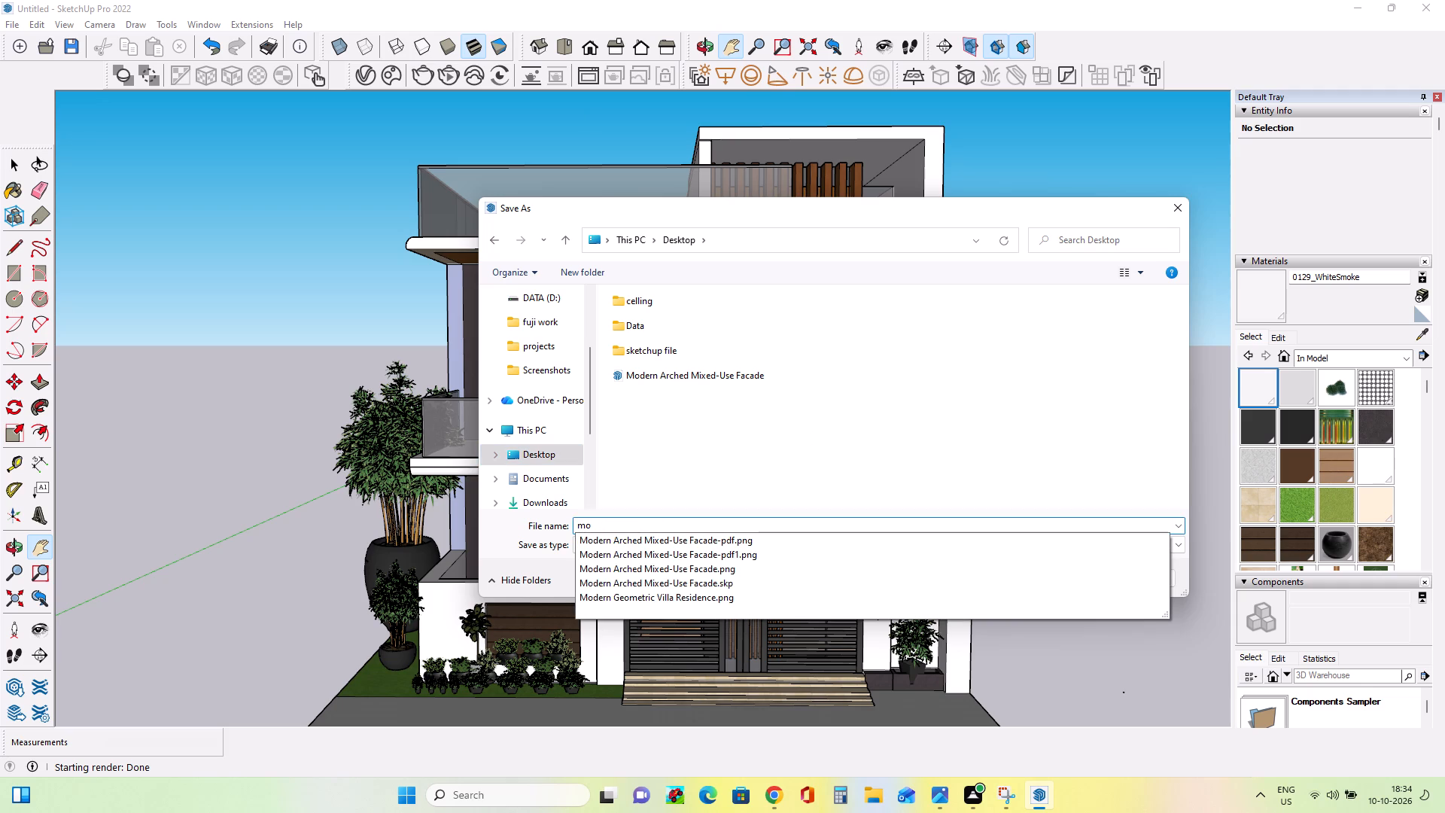
left_click(716, 598)
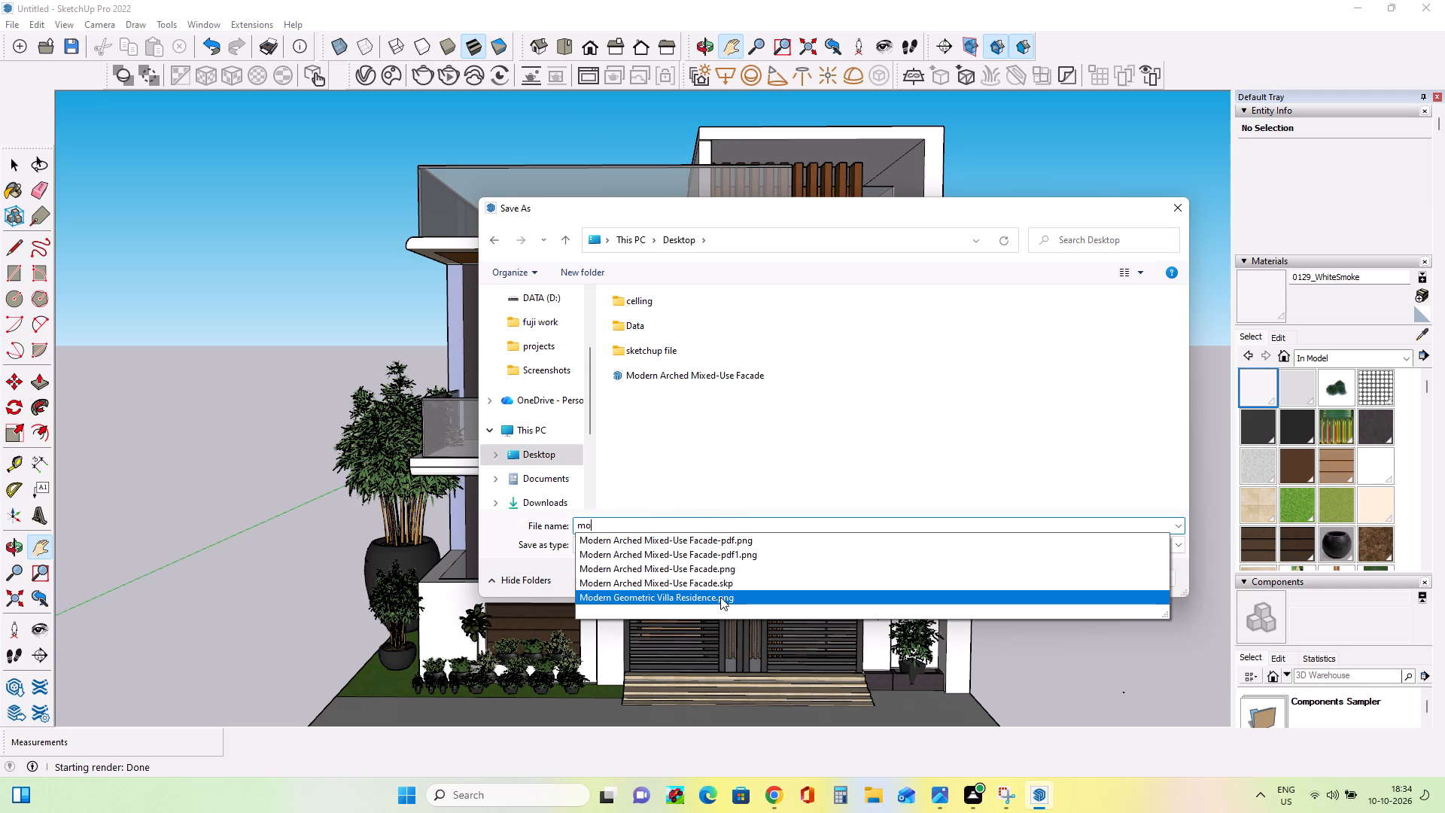
left_click(759, 527)
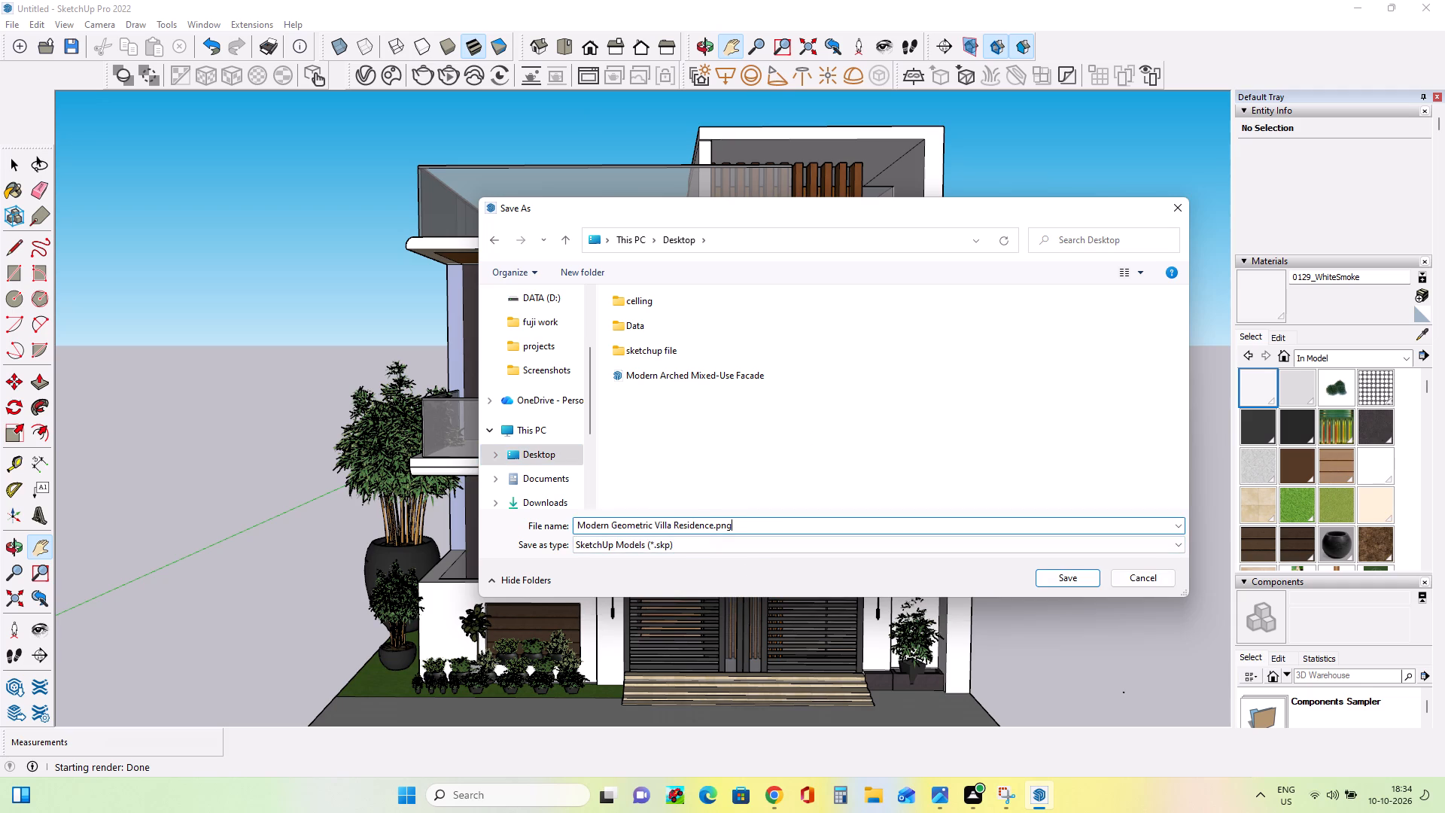
key("BackSpace")
key("BackSpace")
key("BackSpace")
type("skp")
left_click(1075, 573)
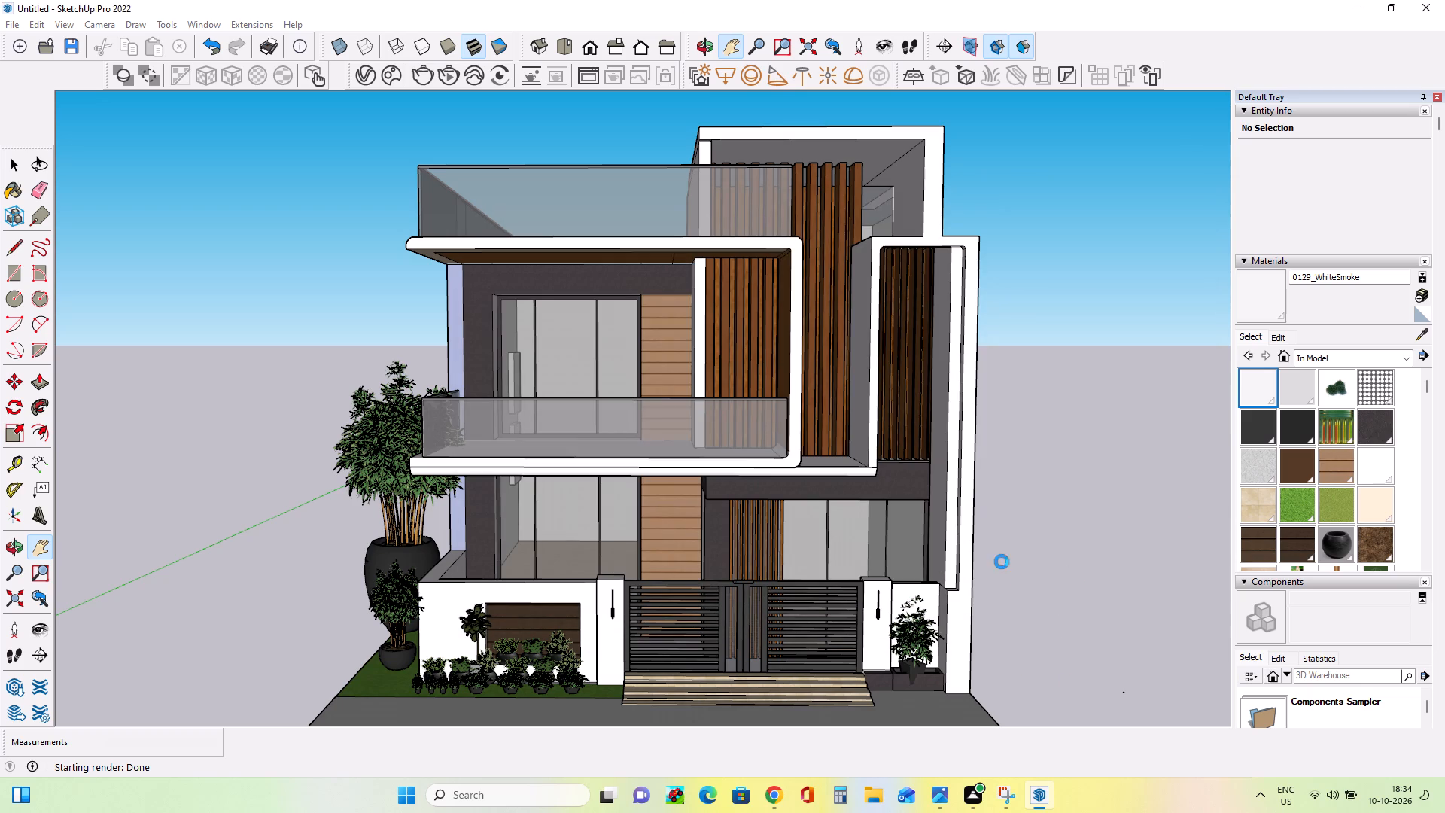
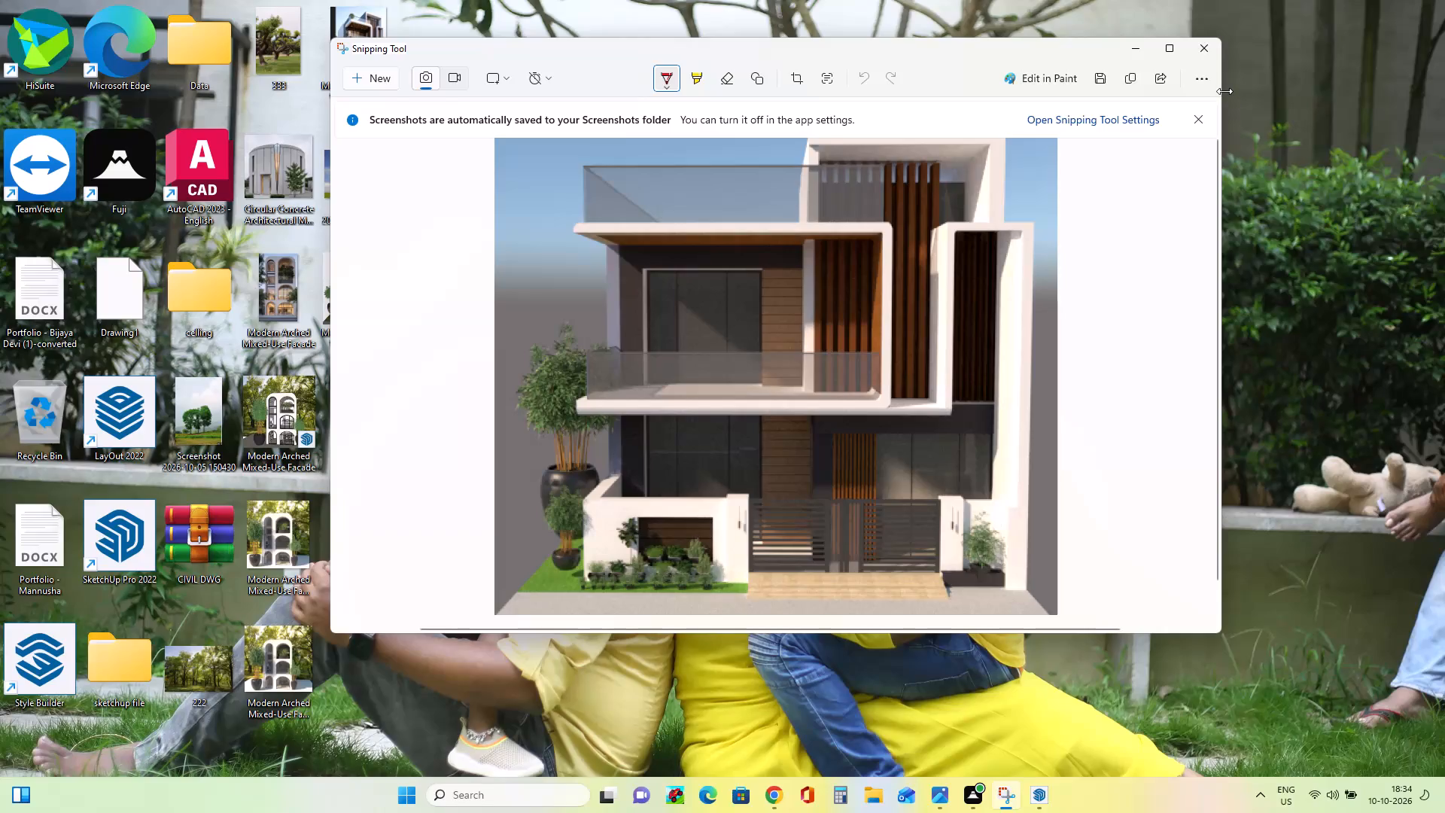
Save the captured render image to the Desktop as Modern Geometric Villa Residence.pdf, keeping PNG as the file type.
left_click(1100, 84)
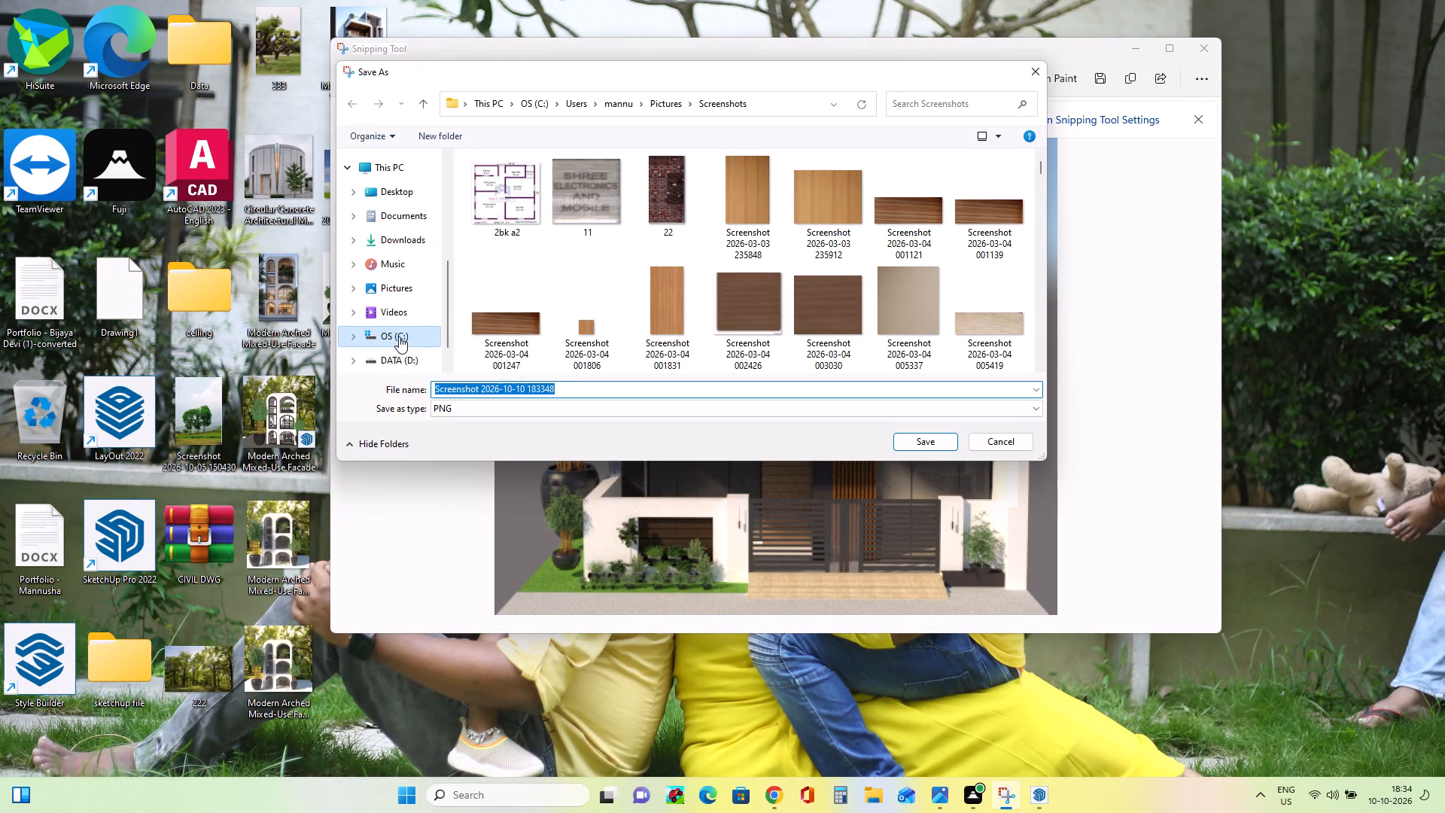
left_click(405, 199)
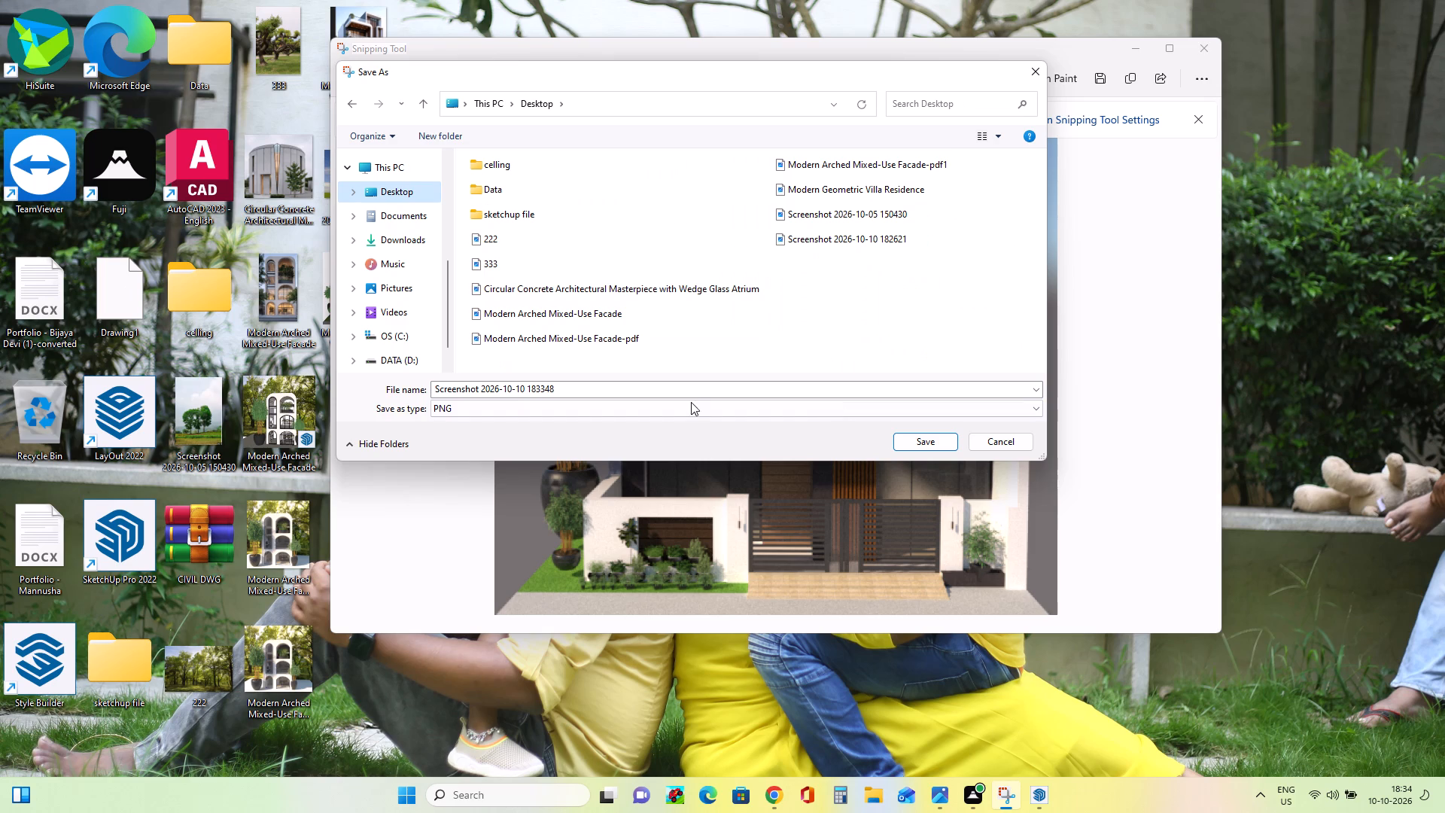
left_click(611, 389)
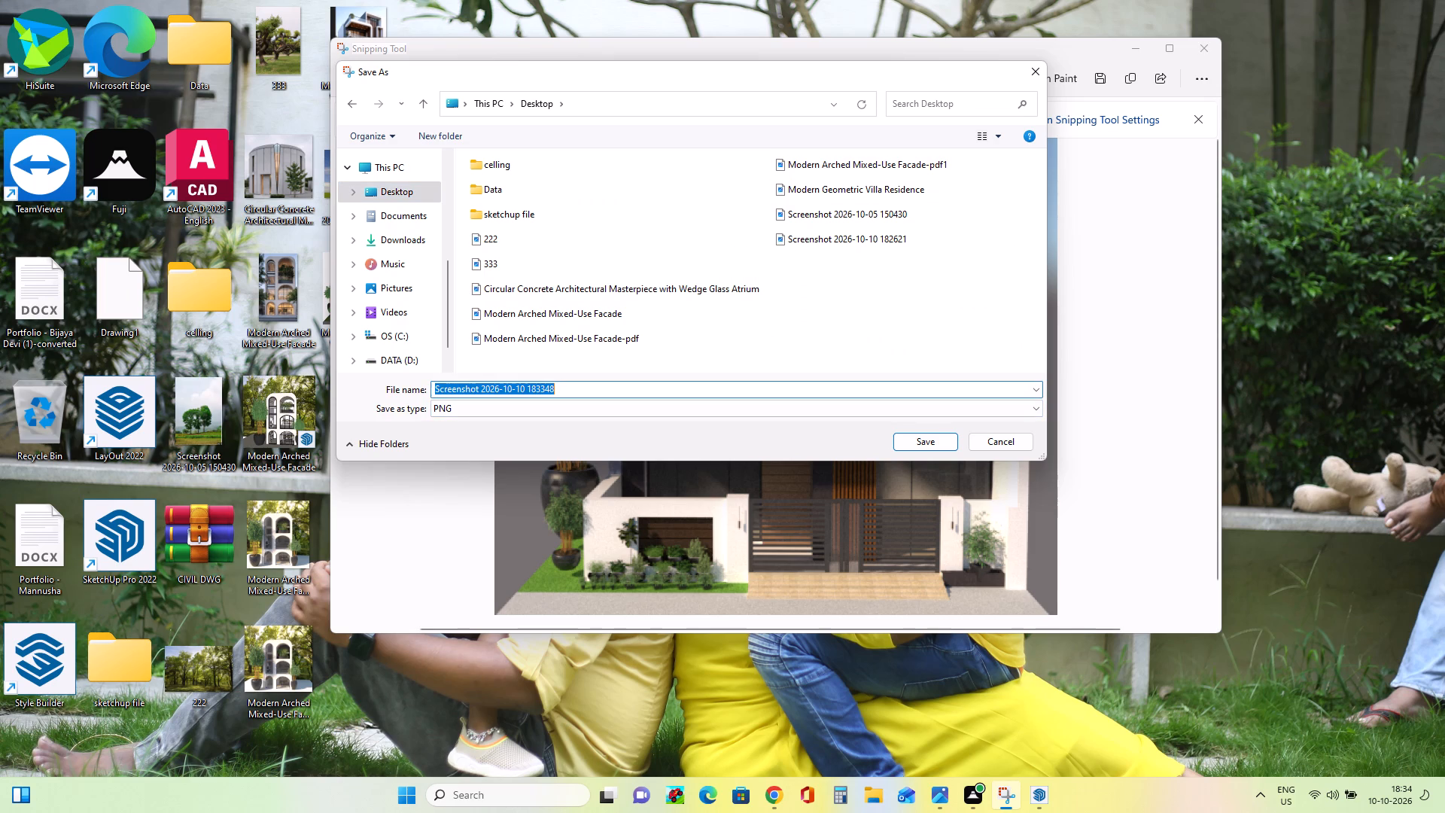
key("BackSpace")
key("m")
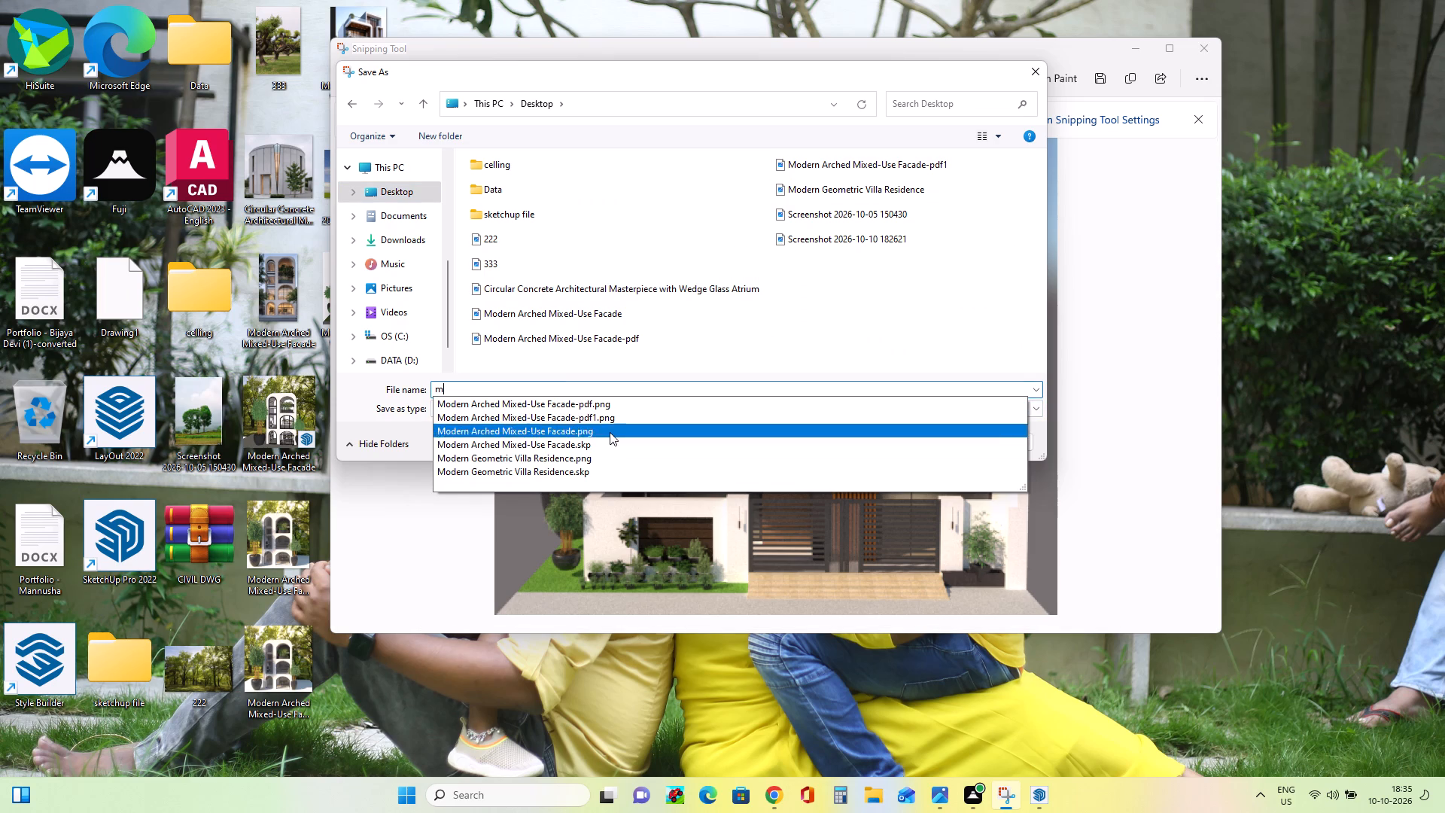
left_click(565, 459)
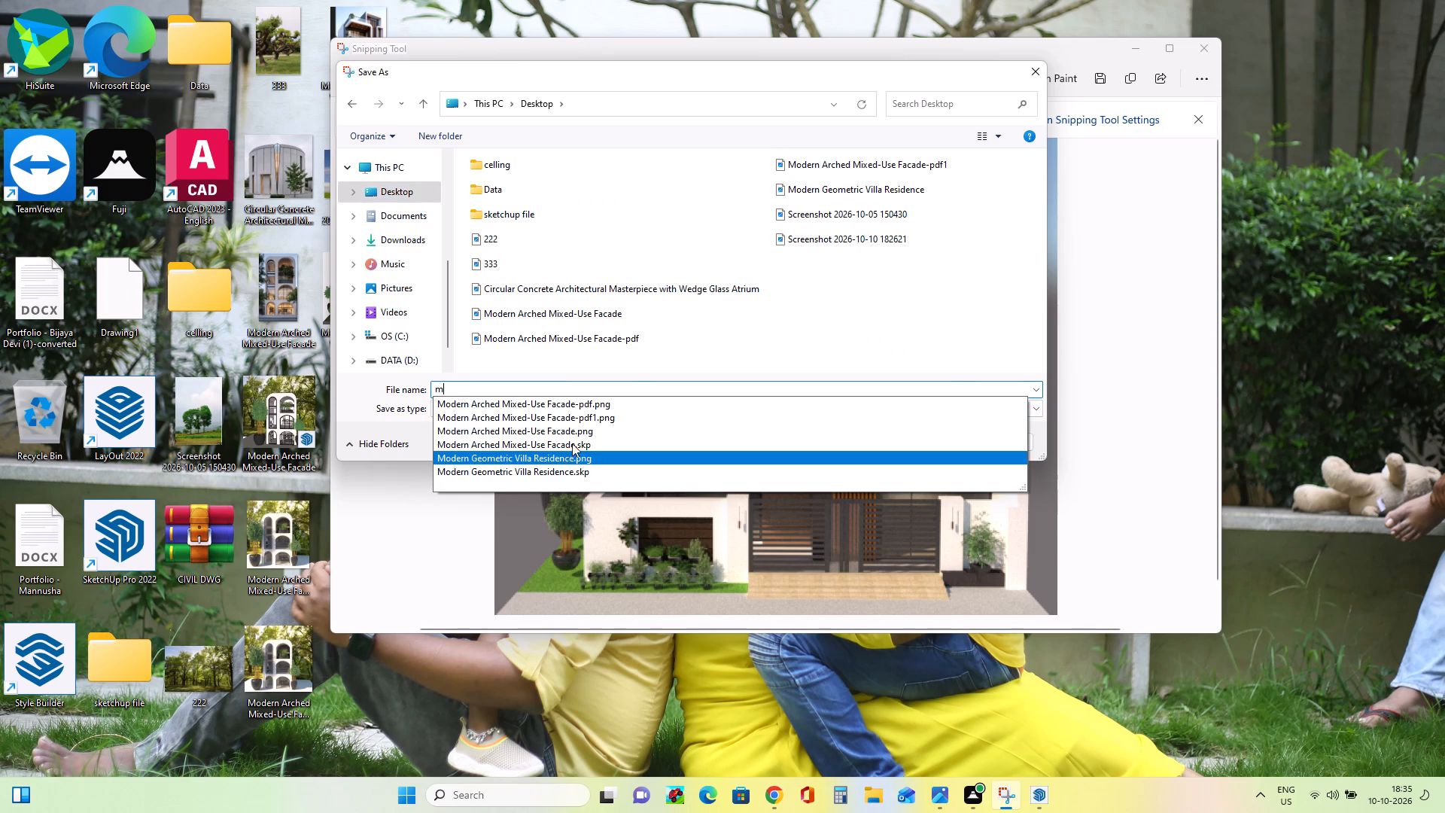
left_click(611, 391)
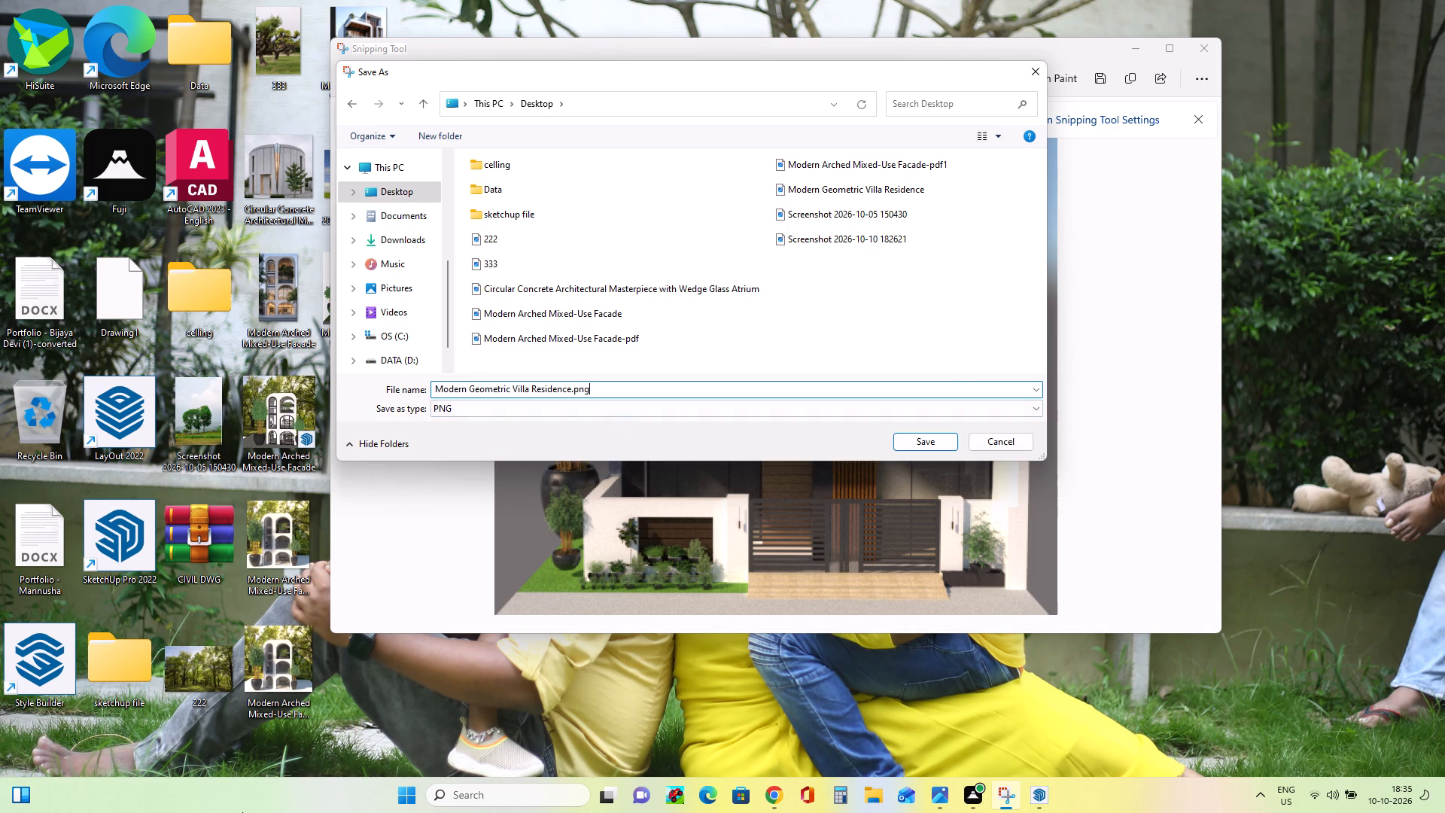
key("BackSpace")
key("BackSpace")
type("df")
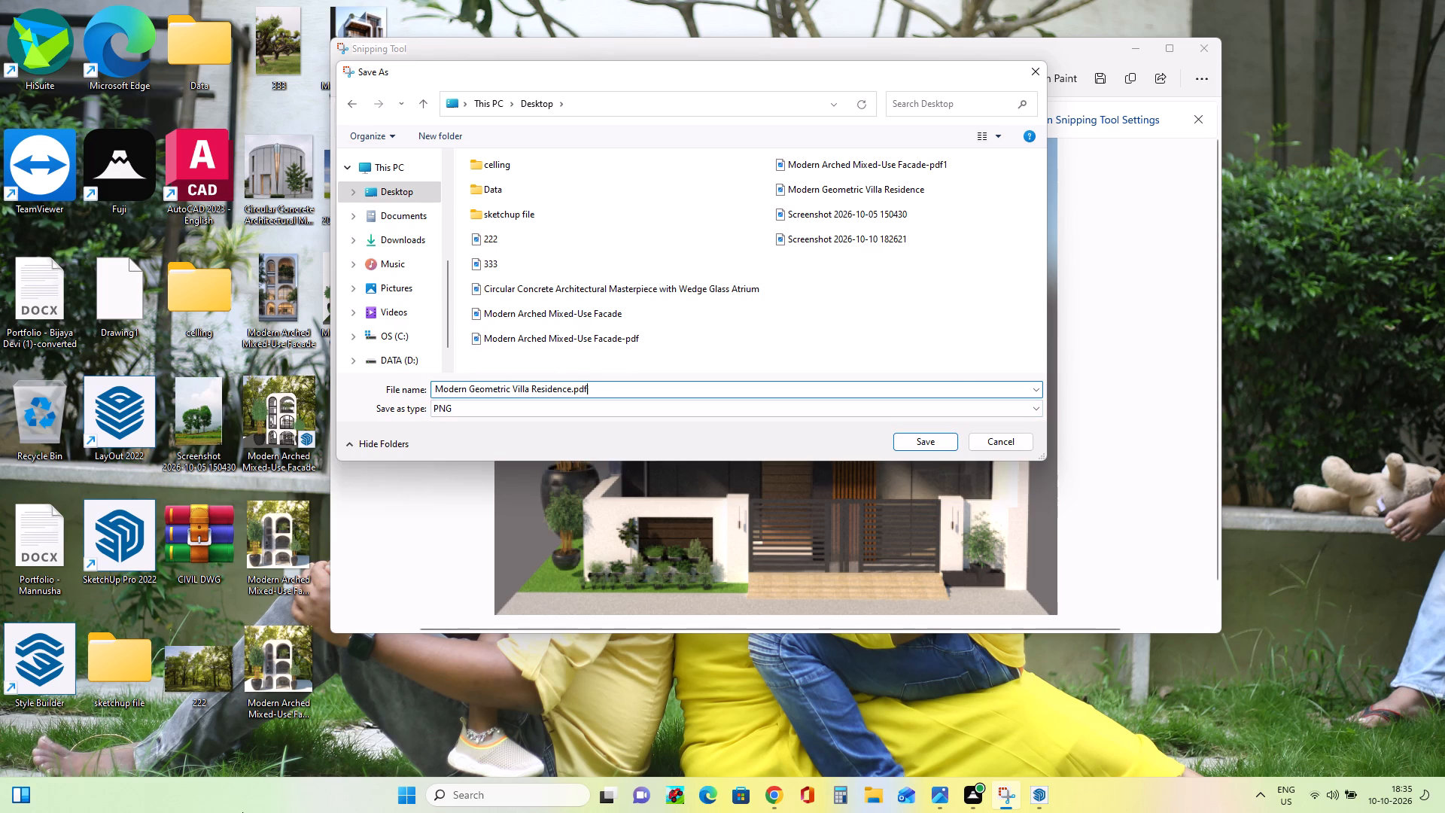
left_click(932, 449)
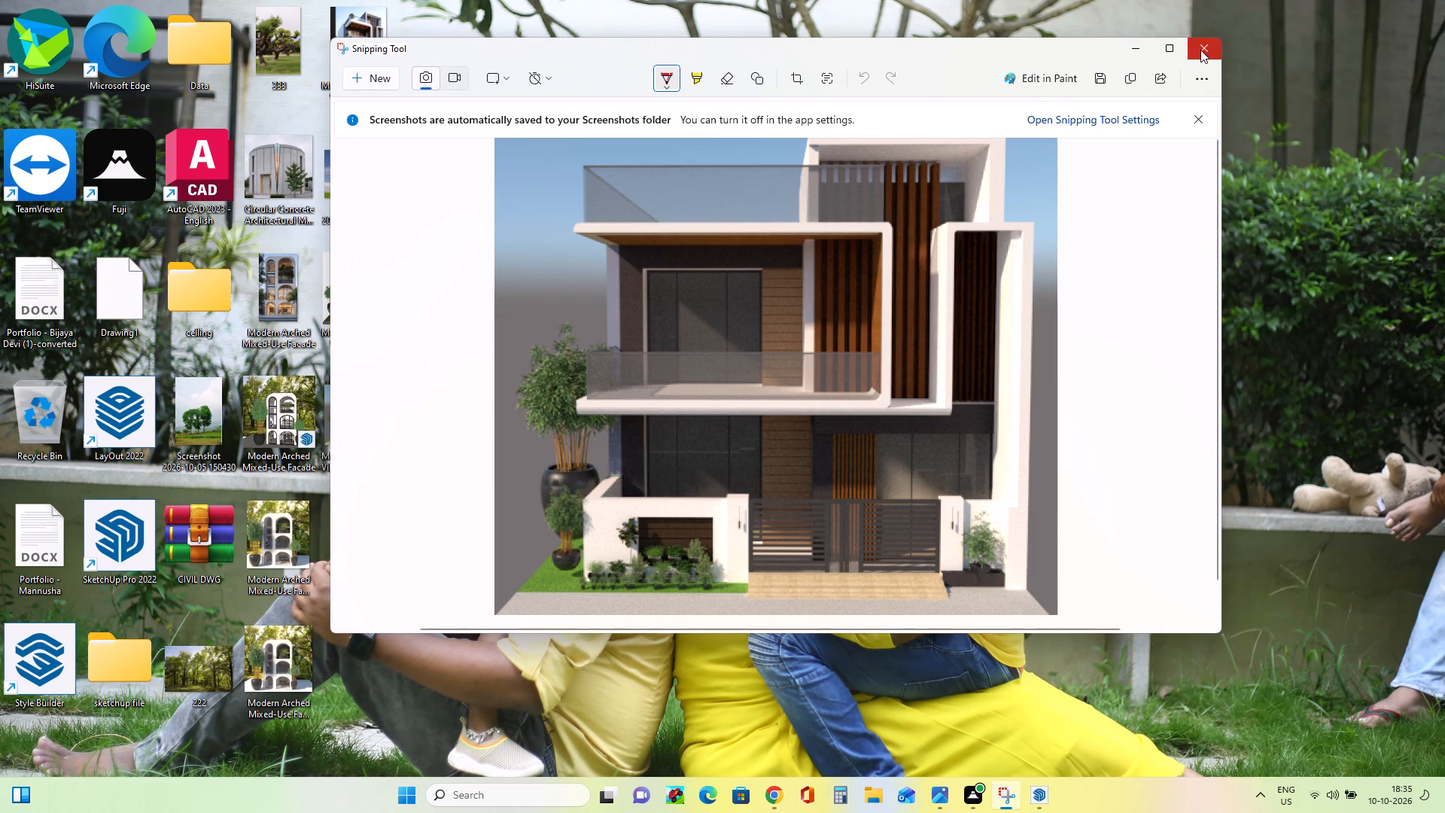